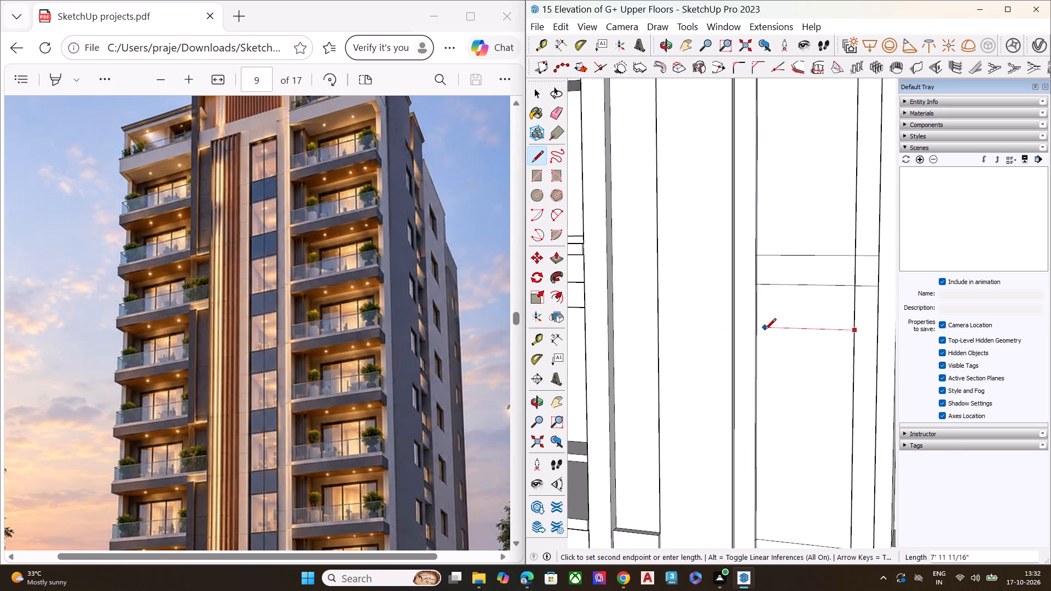
Finish the horizontal line across the recessed vertical panel, just below the pair of floor-level lines.
middle_click_drag(765, 331, 718, 384)
scroll(758, 345, "up", 8)
left_click(737, 333)
key("space")
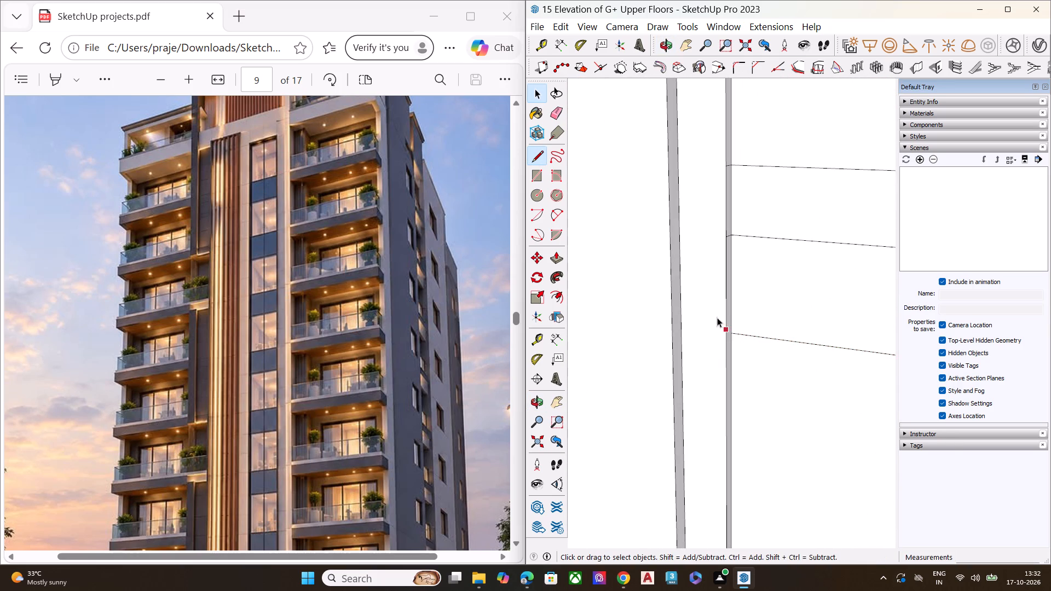
Draw a horizontal line across the recessed vertical panel, just below the third pair of floor lines from the bottom.
scroll(736, 280, "down", 1)
scroll(737, 280, "up", 2)
scroll(740, 279, "down", 4)
scroll(752, 273, "up", 1)
scroll(759, 267, "down", 5)
scroll(749, 246, "up", 1)
scroll(749, 246, "down", 8)
scroll(749, 246, "up", 2)
scroll(749, 246, "down", 4)
middle_click_drag(782, 231, 789, 192)
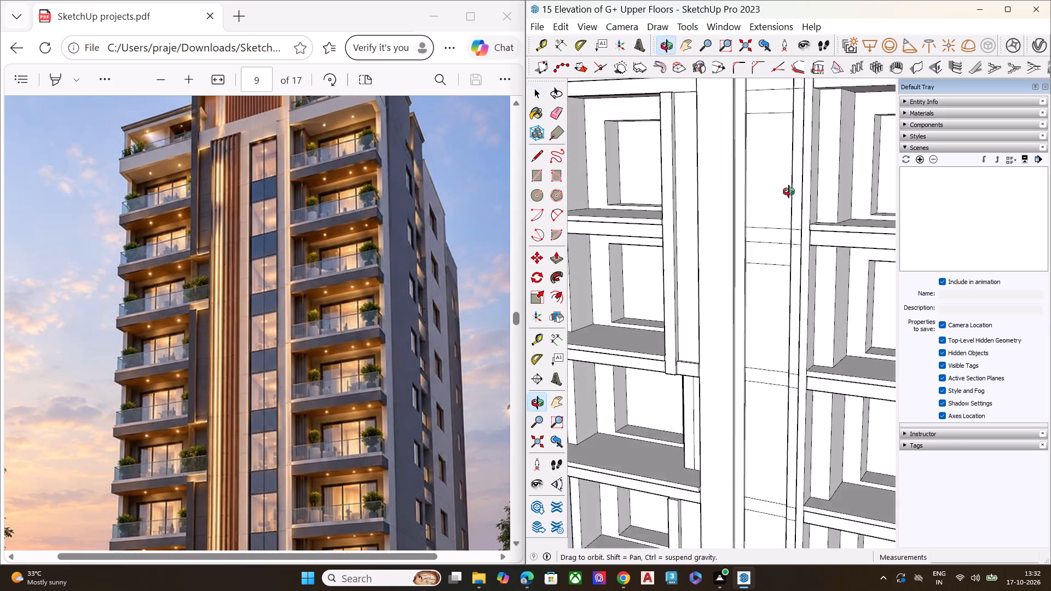
middle_click_drag(789, 192, 798, 148)
scroll(799, 145, "up", 1)
scroll(769, 163, "down", 8)
scroll(751, 195, "up", 1)
scroll(751, 195, "down", 6)
middle_click_drag(759, 296, 775, 248)
scroll(775, 248, "up", 4)
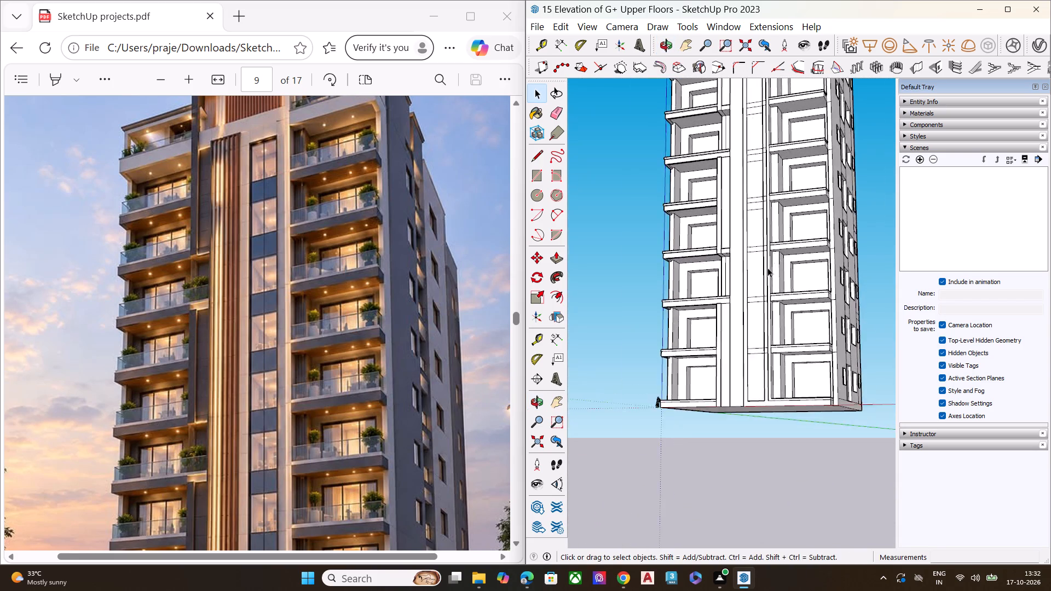
scroll(767, 268, "up", 5)
key("l")
scroll(771, 268, "down", 1)
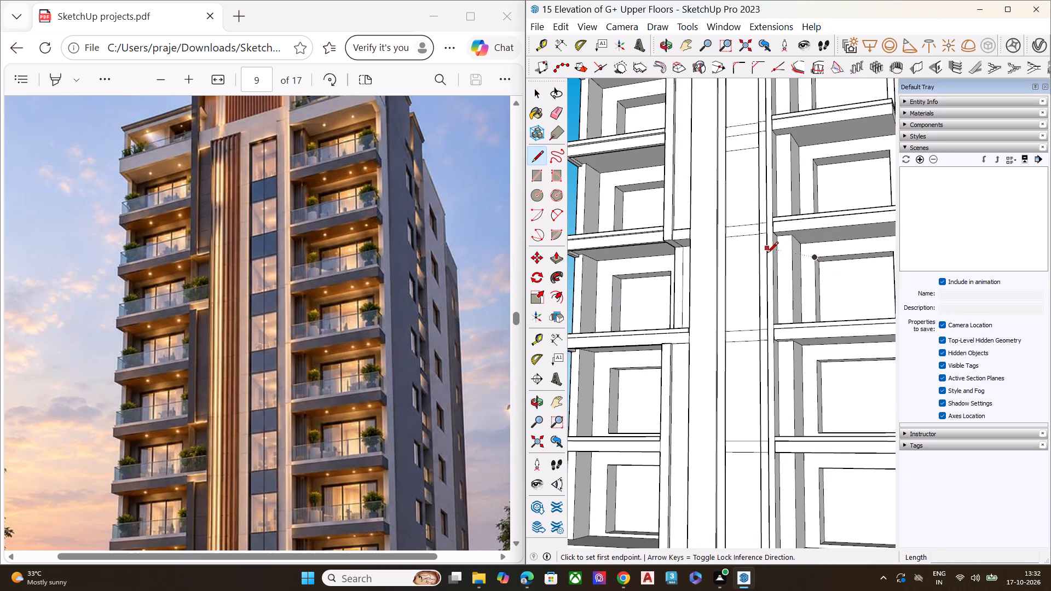
middle_click_drag(763, 250, 1000, 378)
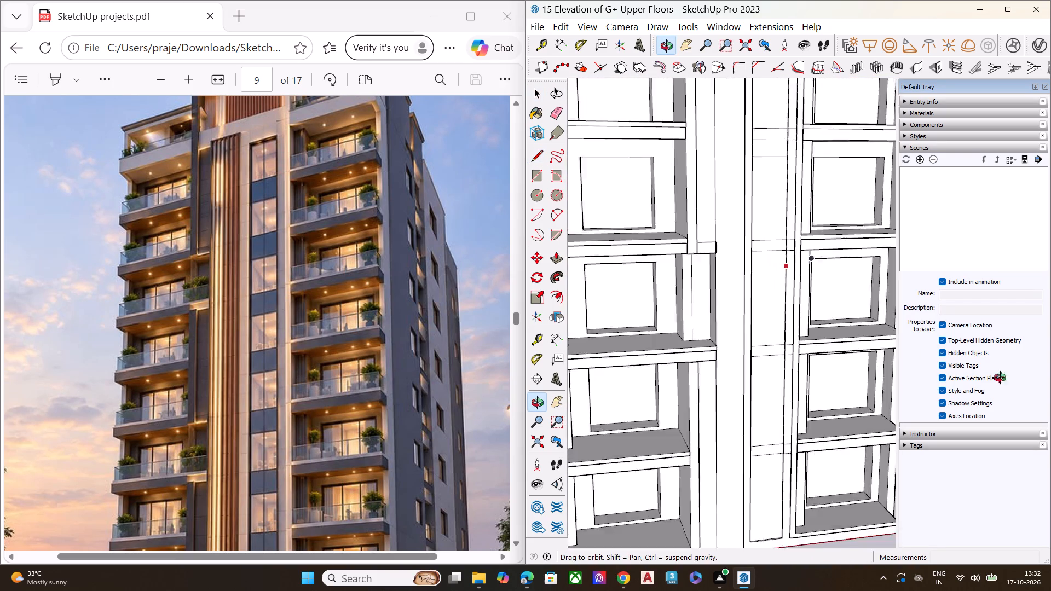
middle_click_drag(1000, 378, 1050, 384)
scroll(843, 260, "up", 9)
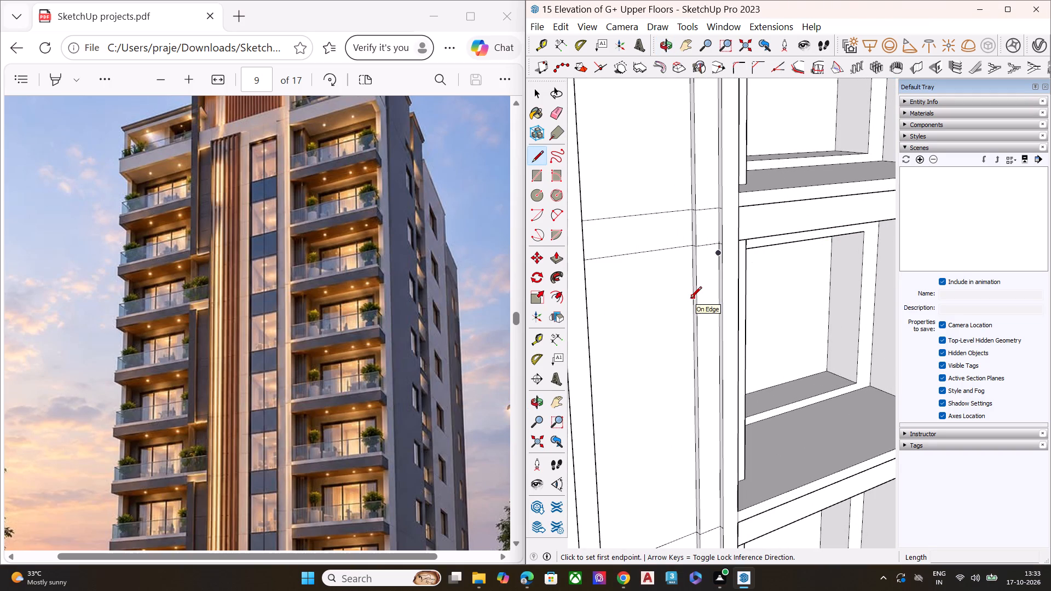
left_click(693, 297)
scroll(671, 290, "down", 8)
scroll(696, 273, "up", 2)
scroll(696, 273, "down", 9)
middle_click_drag(741, 285, 574, 289)
scroll(696, 248, "down", 5)
middle_click_drag(700, 282, 571, 274)
scroll(718, 270, "up", 10)
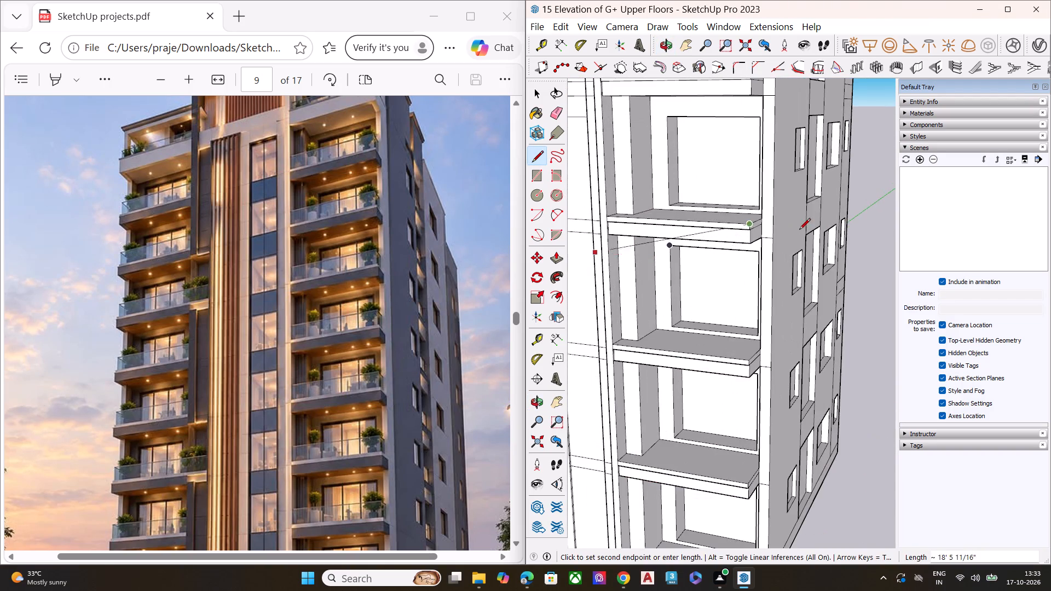
scroll(800, 230, "down", 2)
scroll(803, 231, "up", 2)
scroll(805, 231, "down", 7)
scroll(678, 251, "up", 9)
middle_click_drag(784, 239, 662, 231)
scroll(662, 231, "up", 10)
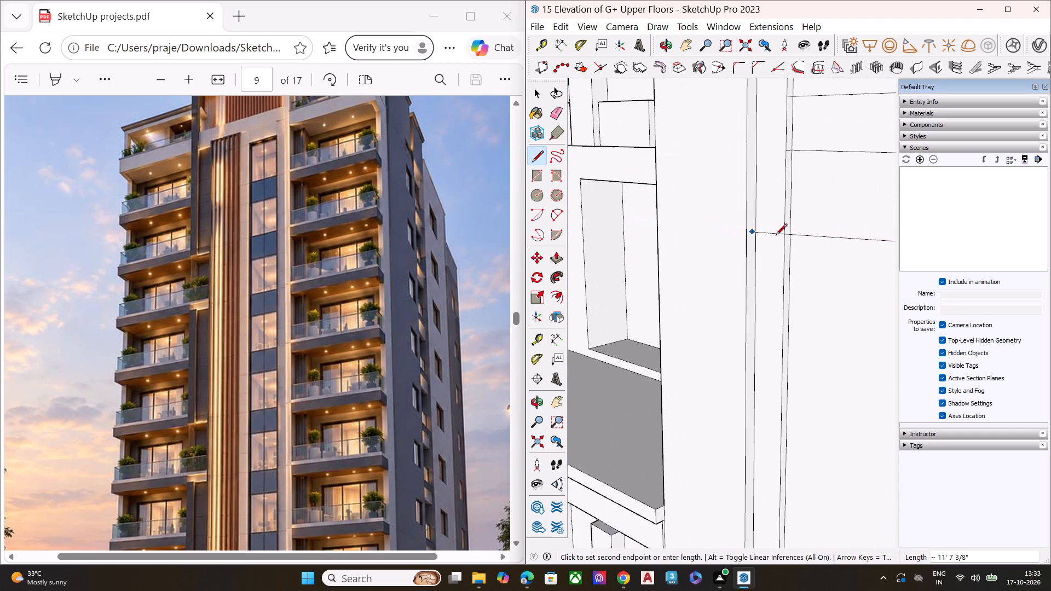
left_click(790, 227)
key("space")
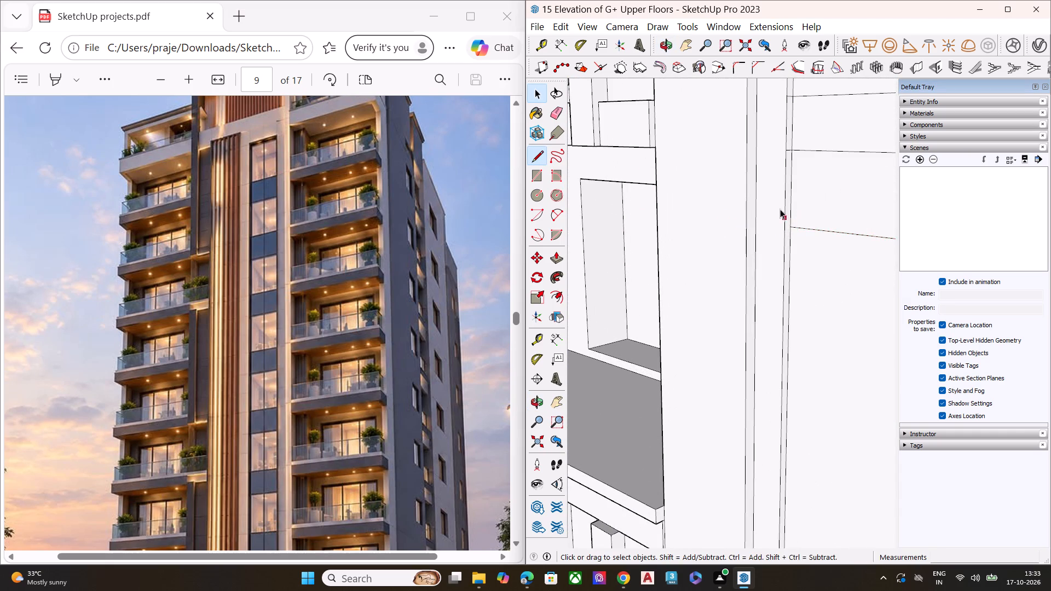
Draw a horizontal line across the recessed vertical panel, just below the second pair of floor lines from the bottom.
scroll(770, 202, "down", 17)
scroll(754, 208, "down", 8)
middle_click_drag(766, 266, 790, 223)
scroll(779, 288, "up", 8)
key("l")
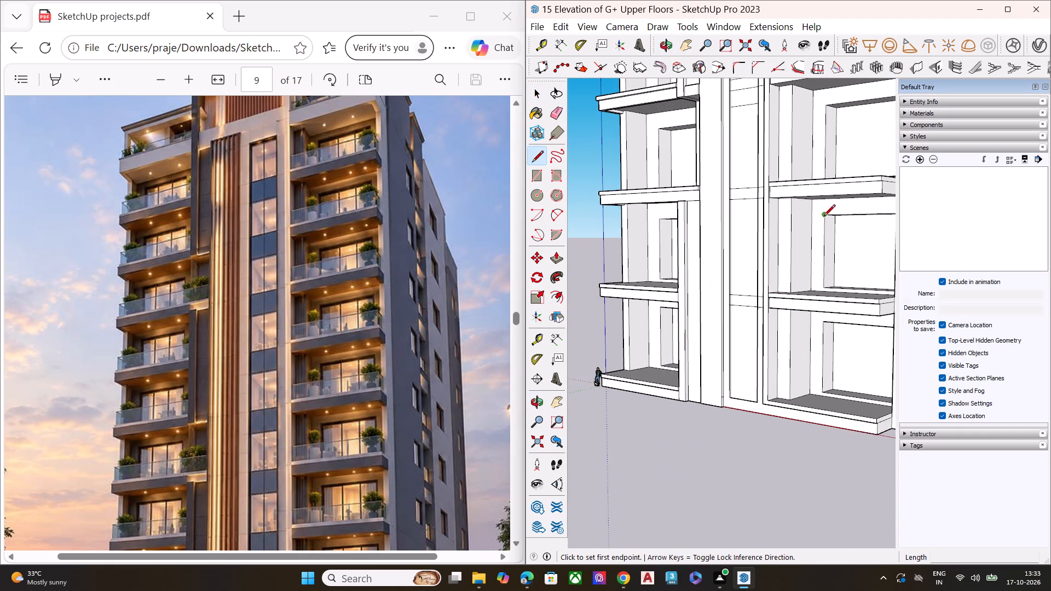
middle_click_drag(764, 214, 1050, 239)
scroll(863, 223, "up", 3)
scroll(817, 221, "down", 1)
scroll(803, 221, "up", 7)
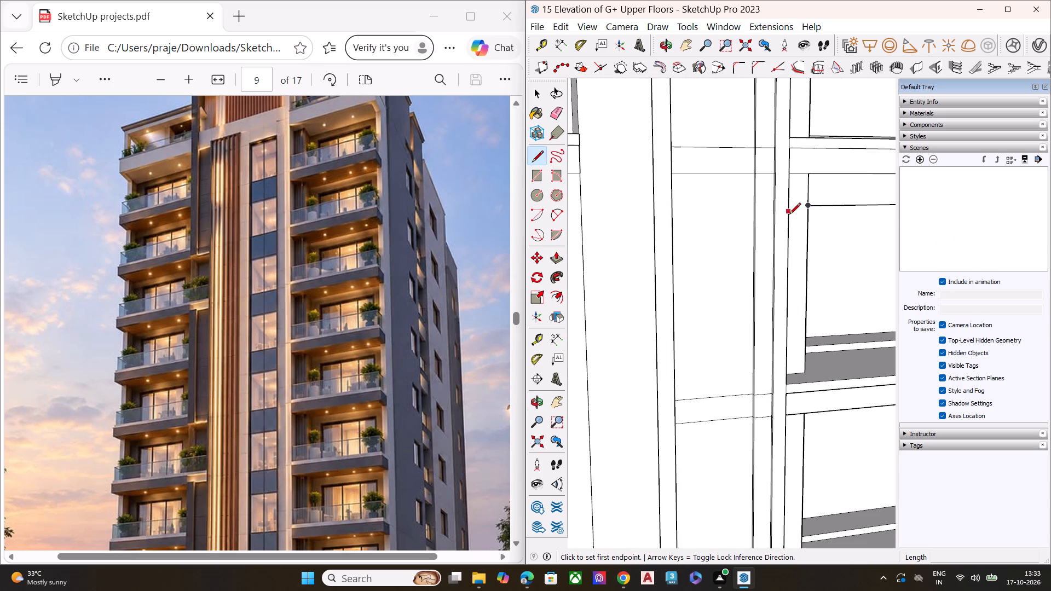
middle_click_drag(769, 215, 874, 287)
scroll(862, 278, "up", 6)
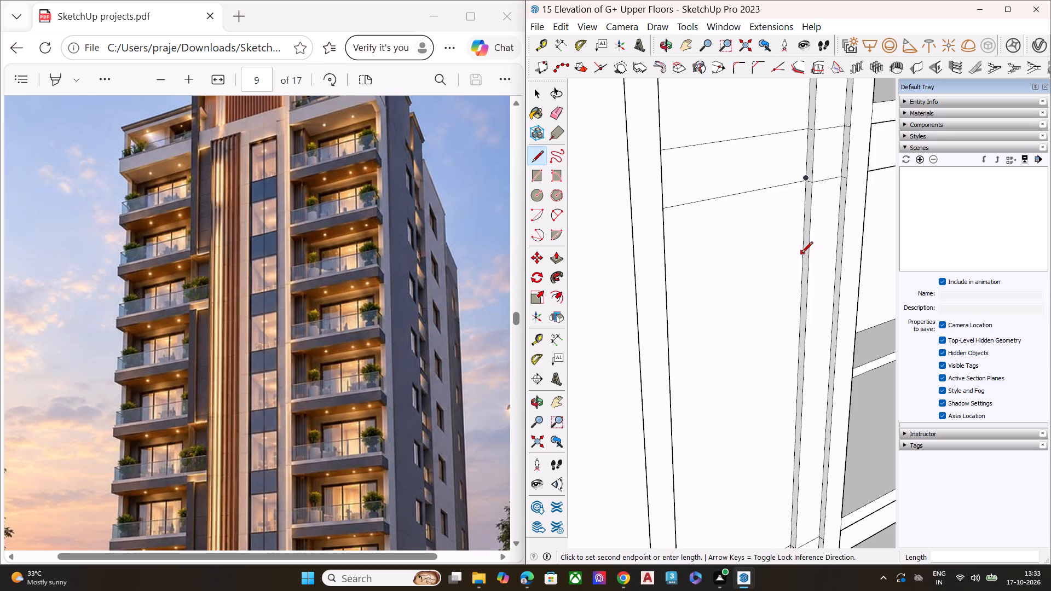
left_click(801, 254)
scroll(795, 249, "down", 15)
middle_click_drag(809, 237, 587, 197)
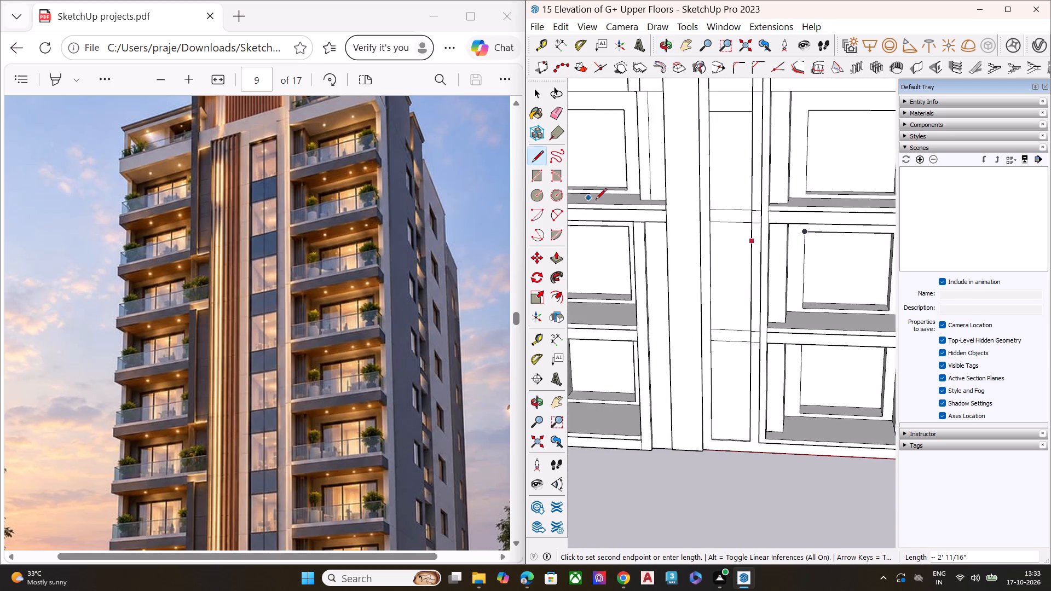
scroll(736, 221, "down", 6)
middle_click_drag(757, 262, 623, 247)
scroll(619, 245, "up", 4)
scroll(699, 237, "down", 1)
scroll(699, 237, "up", 6)
middle_click_drag(784, 241, 771, 240)
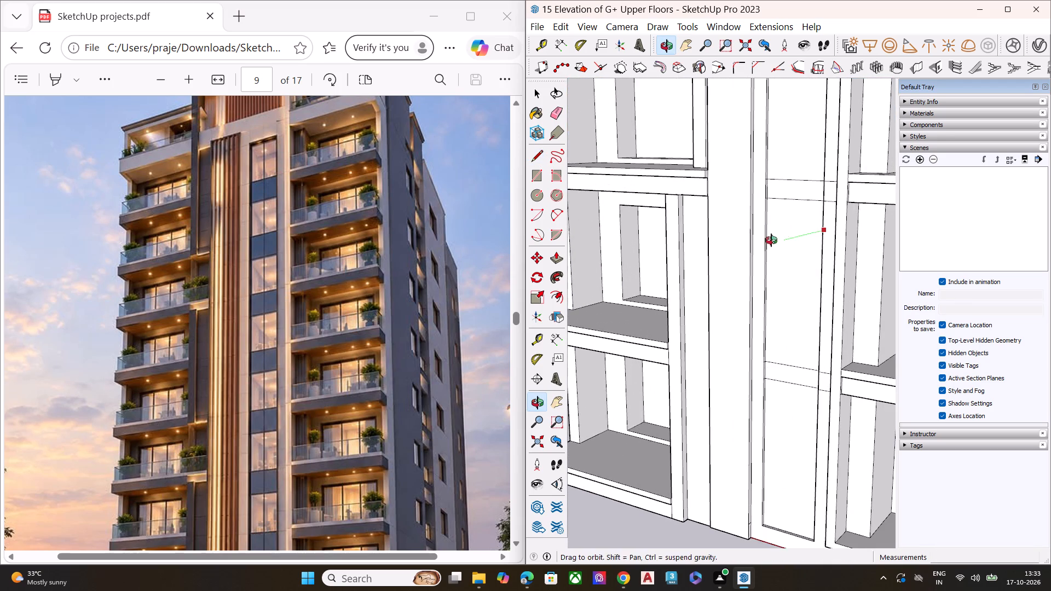
middle_click_drag(771, 240, 695, 224)
scroll(729, 218, "up", 8)
left_click(755, 225)
key("space")
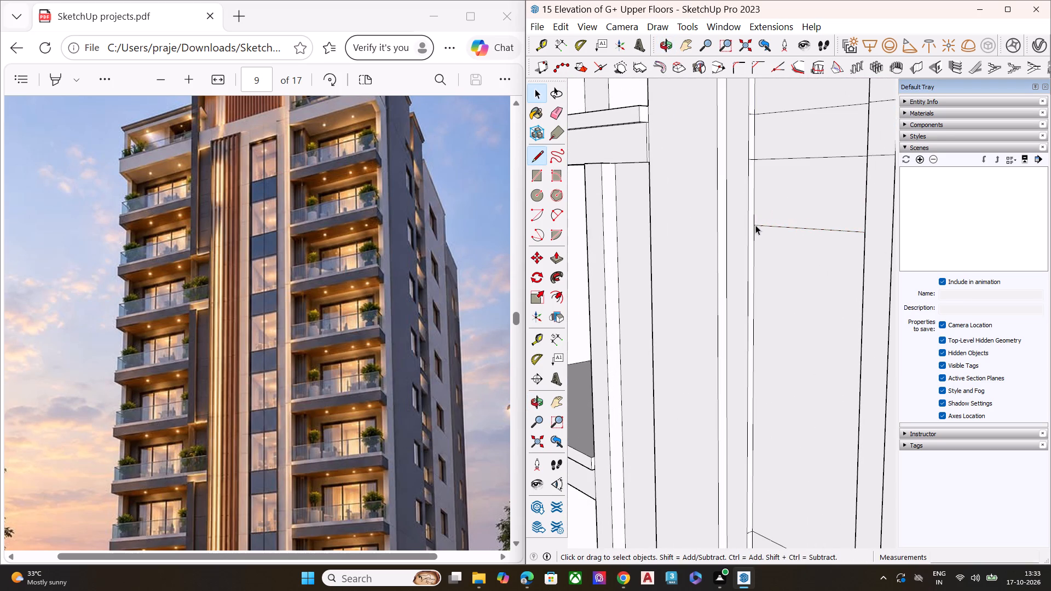
Draw a horizontal line across the recessed vertical panel, just below the lowest pair of floor lines.
scroll(766, 213, "down", 11)
scroll(766, 208, "down", 10)
middle_click_drag(754, 237, 808, 150)
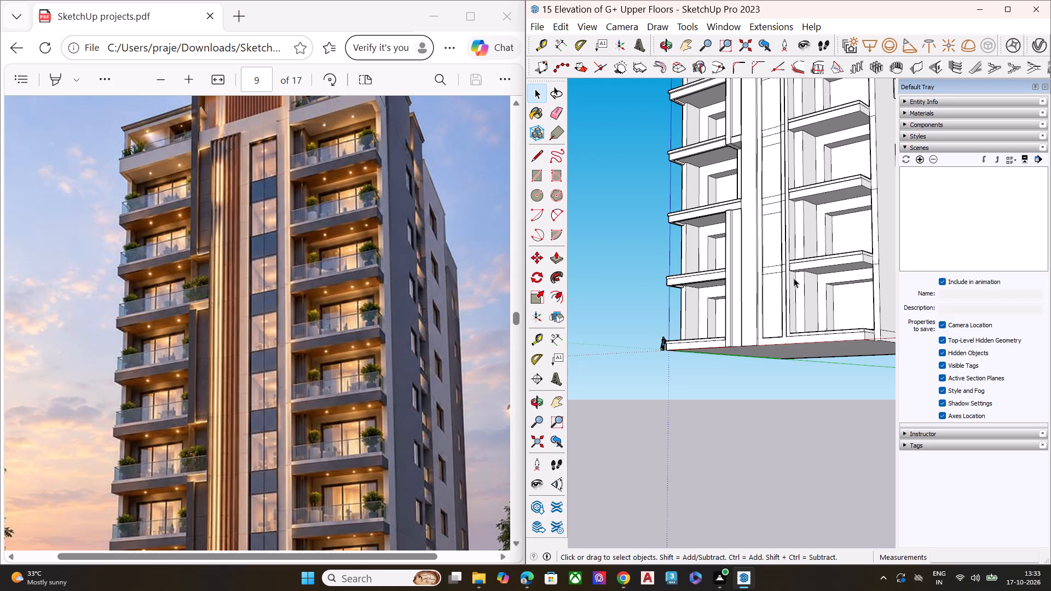
middle_click_drag(820, 280, 841, 264)
scroll(841, 264, "up", 1)
key("l")
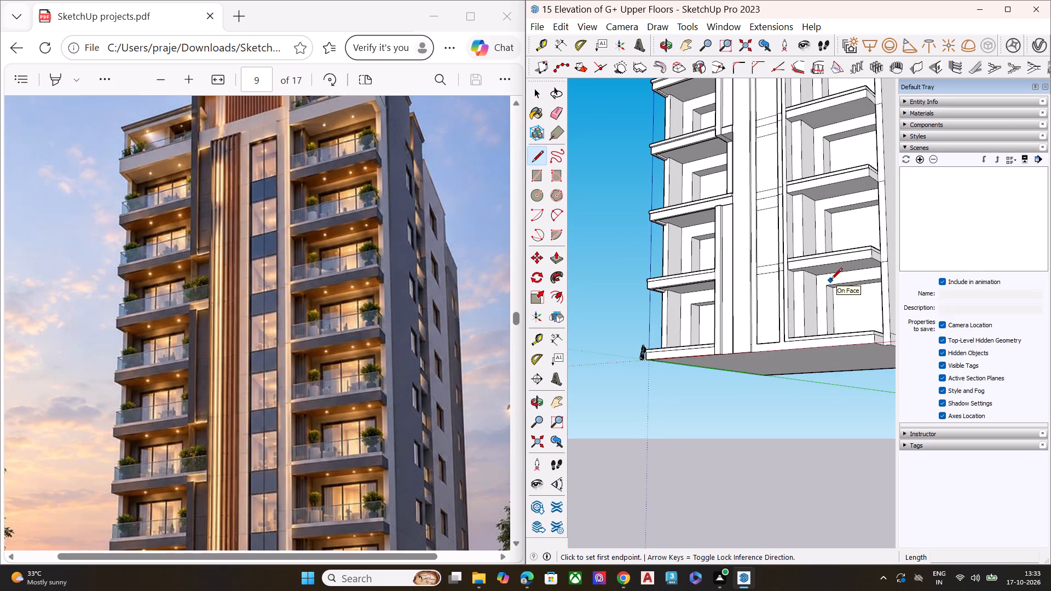
scroll(821, 298, "up", 1)
scroll(822, 297, "down", 1)
scroll(822, 297, "up", 4)
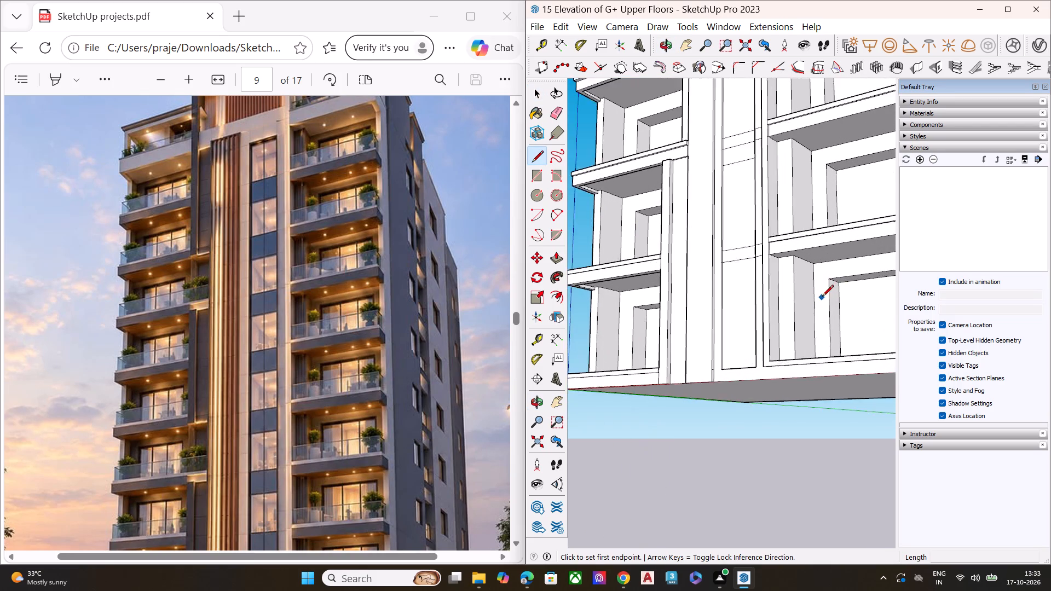
scroll(822, 297, "up", 3)
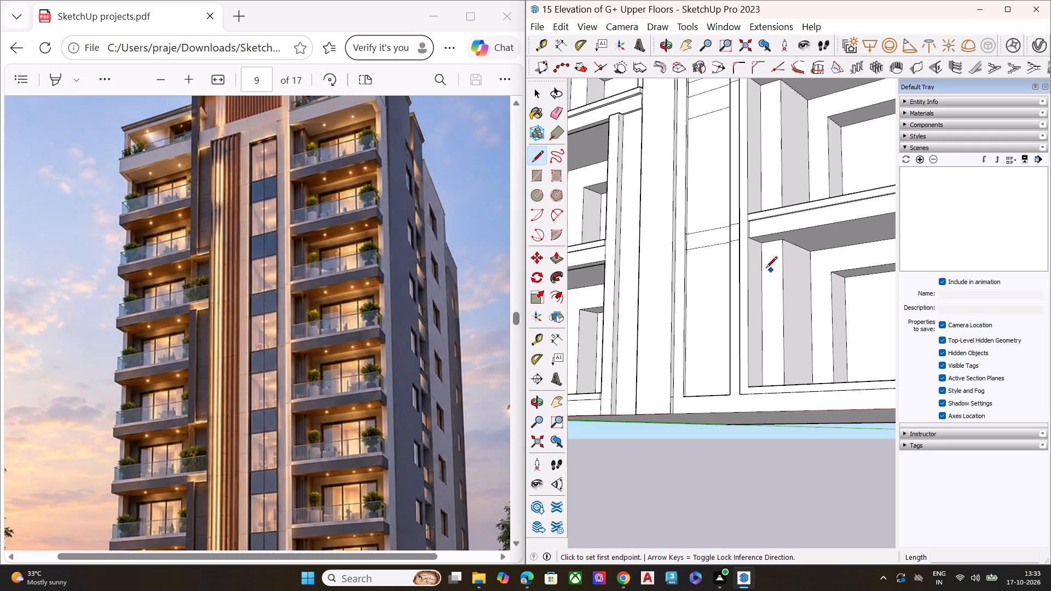
middle_click_drag(738, 265, 1050, 337)
scroll(812, 289, "up", 7)
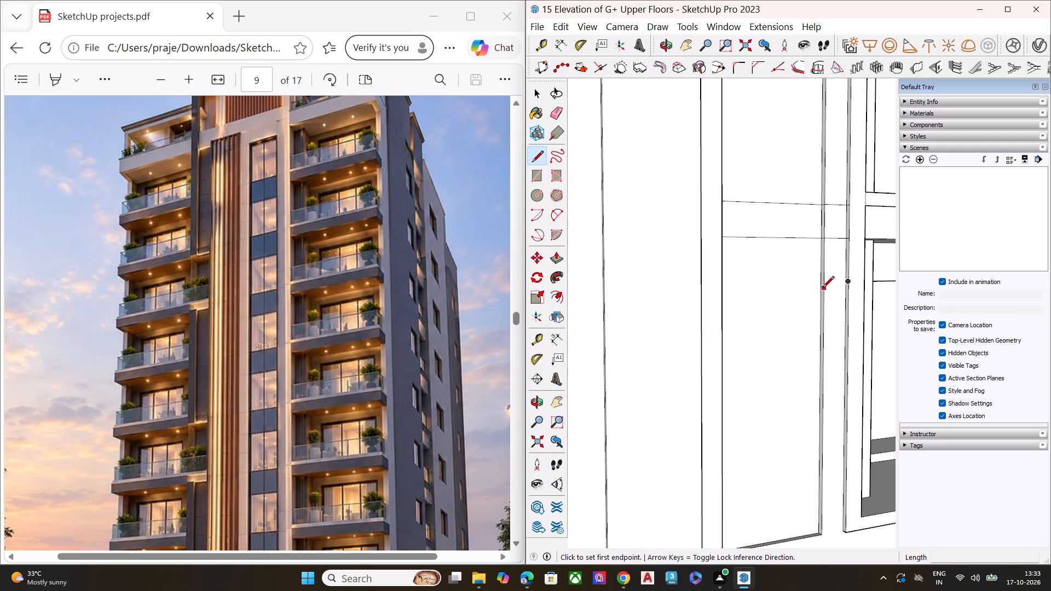
middle_click_drag(823, 288, 856, 248)
scroll(853, 254, "up", 1)
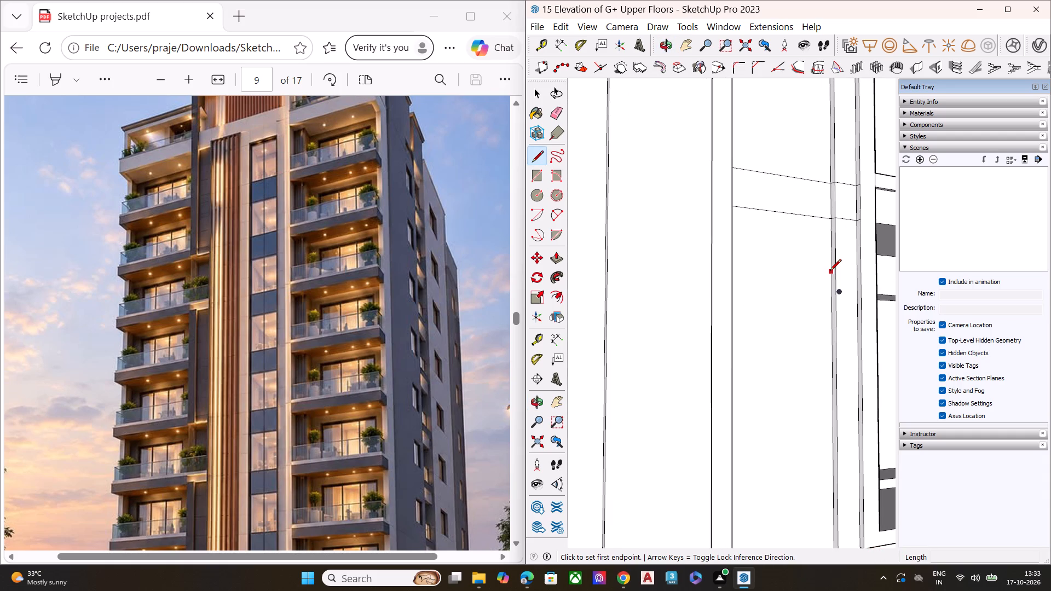
left_click(830, 271)
scroll(779, 270, "down", 4)
middle_click_drag(800, 273, 627, 275)
scroll(687, 260, "down", 3)
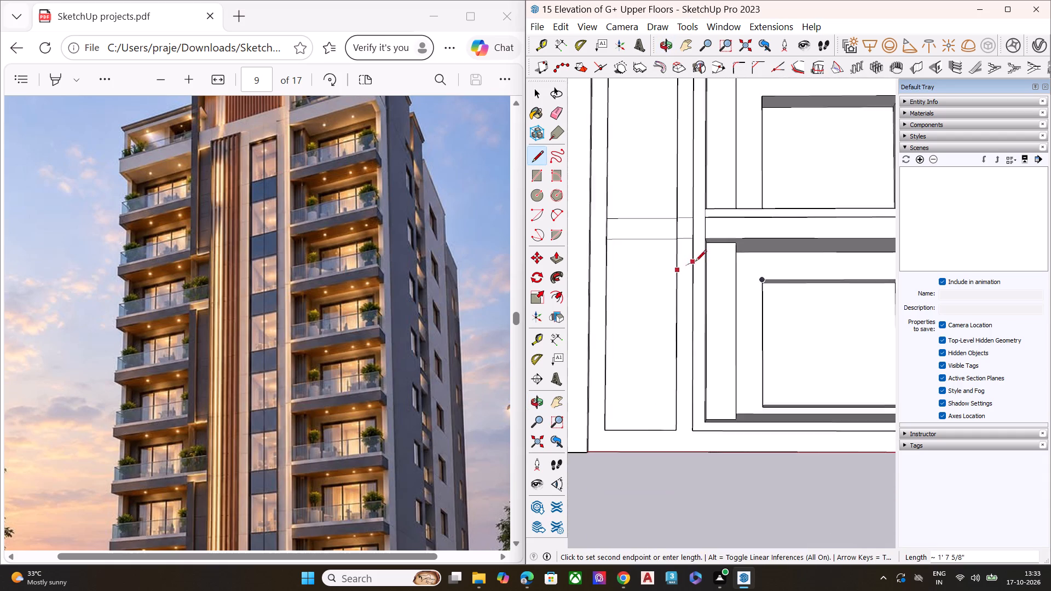
scroll(695, 262, "down", 2)
scroll(671, 272, "up", 6)
scroll(647, 269, "down", 1)
scroll(633, 269, "up", 1)
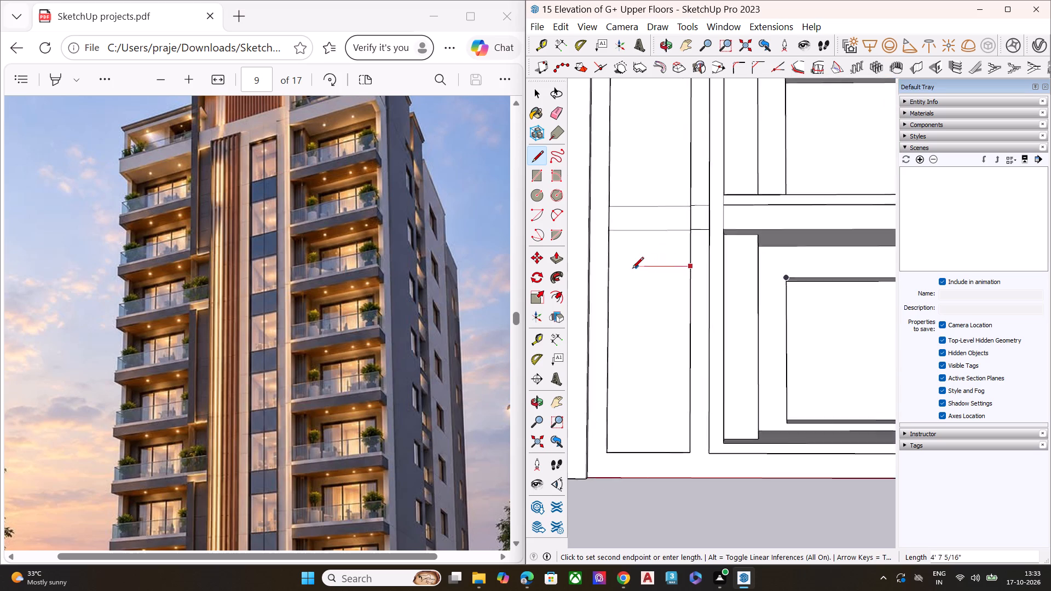
scroll(632, 269, "up", 2)
scroll(775, 254, "down", 6)
middle_click_drag(819, 274, 788, 285)
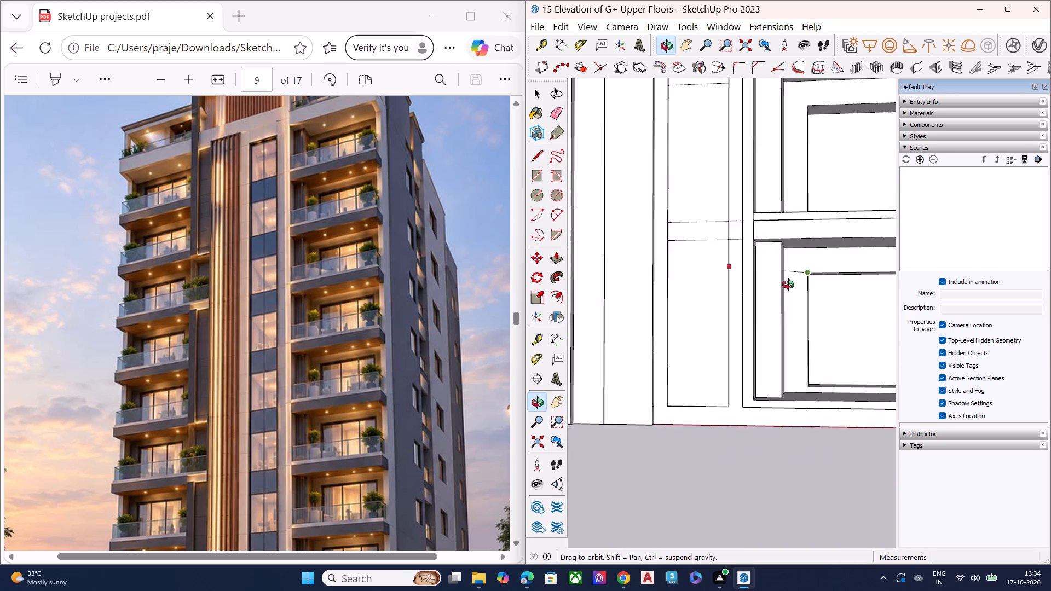
middle_click_drag(788, 285, 786, 286)
scroll(784, 287, "up", 1)
scroll(785, 276, "down", 7)
middle_click_drag(758, 288, 678, 310)
scroll(682, 305, "up", 11)
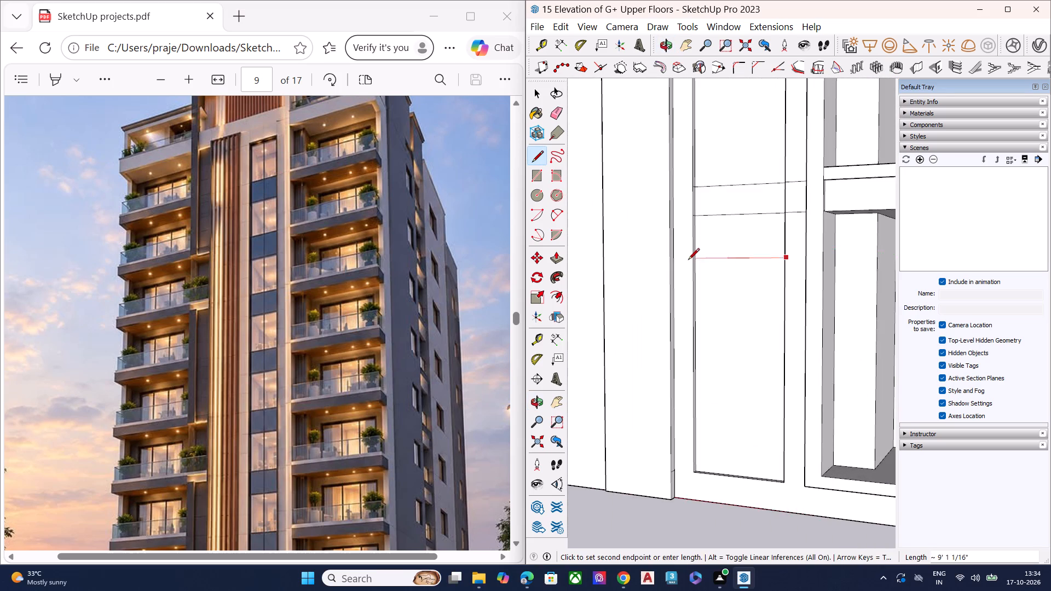
scroll(688, 260, "down", 1)
scroll(688, 260, "up", 6)
left_click(702, 259)
Erase the lower line of the lowest floor-line pair inside the recessed panel.
scroll(717, 227, "down", 8)
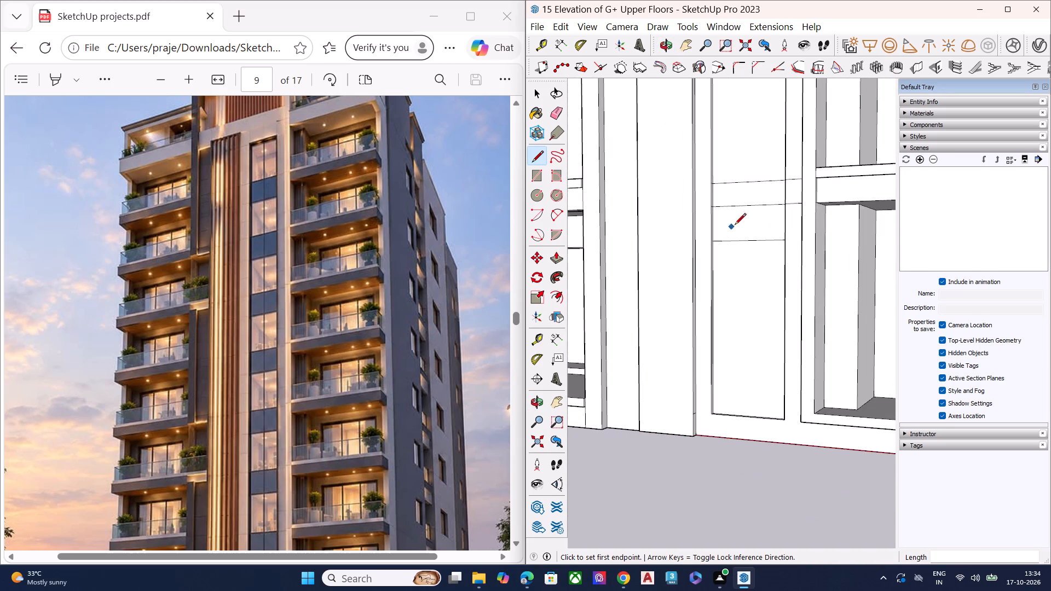
scroll(778, 224, "down", 4)
key("e")
scroll(764, 202, "up", 7)
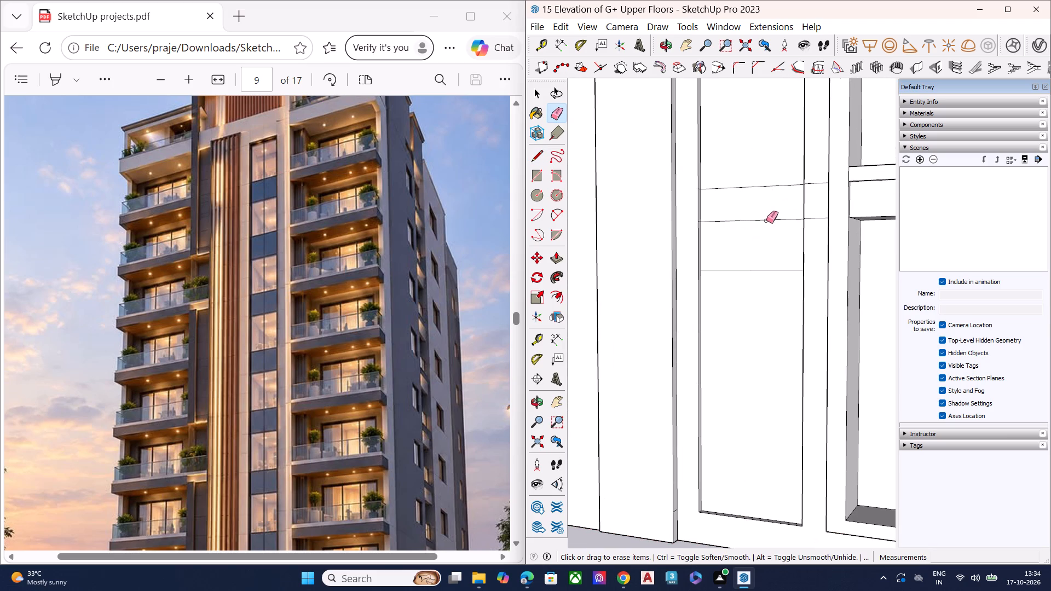
left_click(766, 221)
Erase the leftover floor-line segments on the frame strips and reveals beside the recessed panel at the lowest level.
scroll(742, 219, "down", 6)
middle_click_drag(737, 246, 981, 294)
scroll(791, 226, "up", 1)
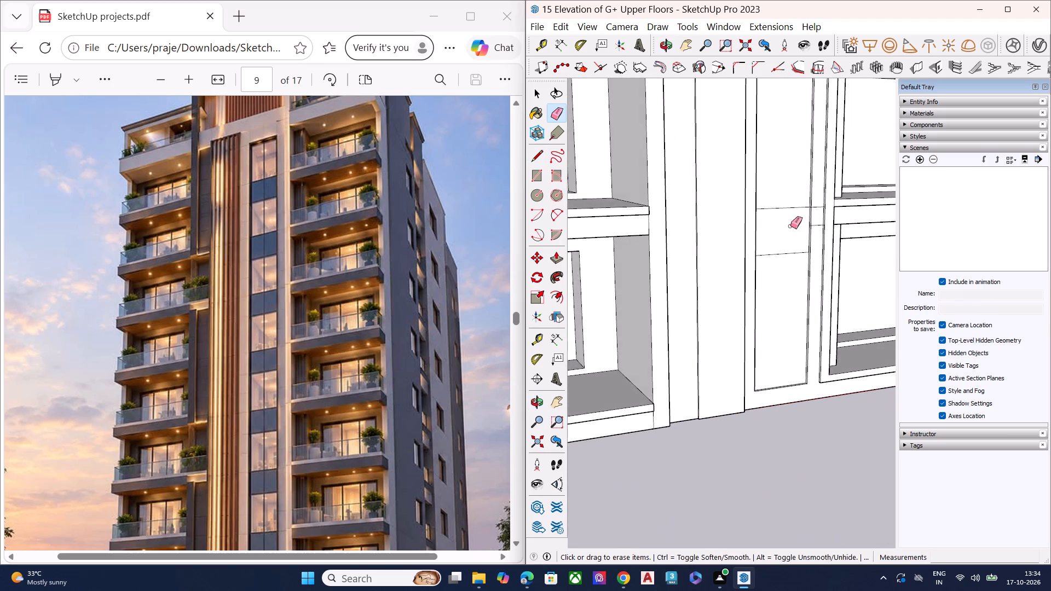
middle_click_drag(790, 226, 935, 240)
scroll(909, 219, "up", 3)
scroll(668, 238, "down", 6)
scroll(808, 219, "up", 2)
scroll(825, 215, "down", 1)
scroll(825, 215, "up", 1)
scroll(827, 215, "down", 1)
scroll(828, 215, "up", 2)
scroll(833, 215, "down", 1)
scroll(833, 215, "up", 3)
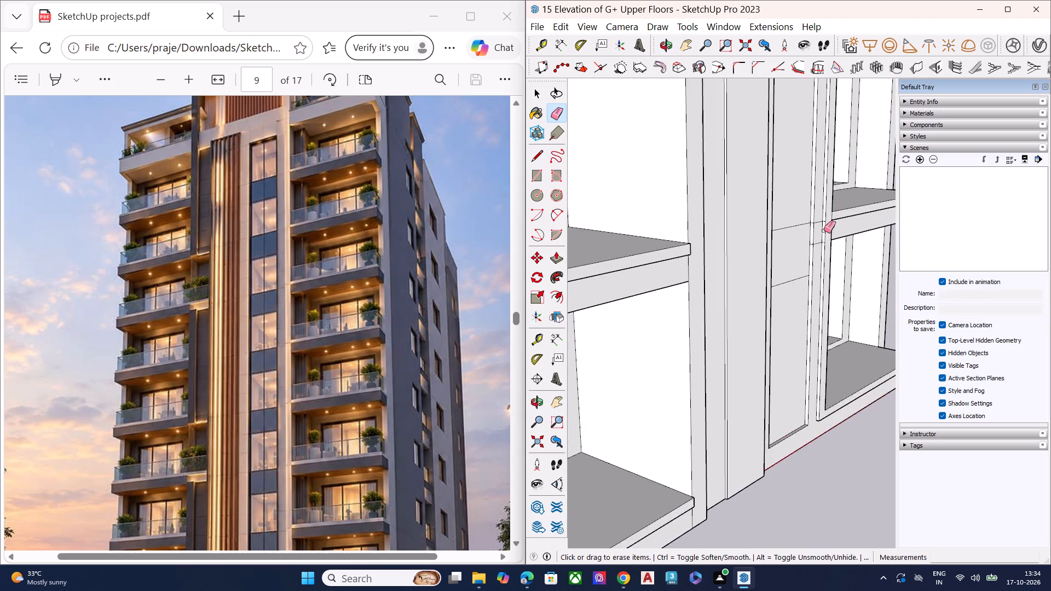
scroll(815, 241, "up", 17)
left_click(809, 247)
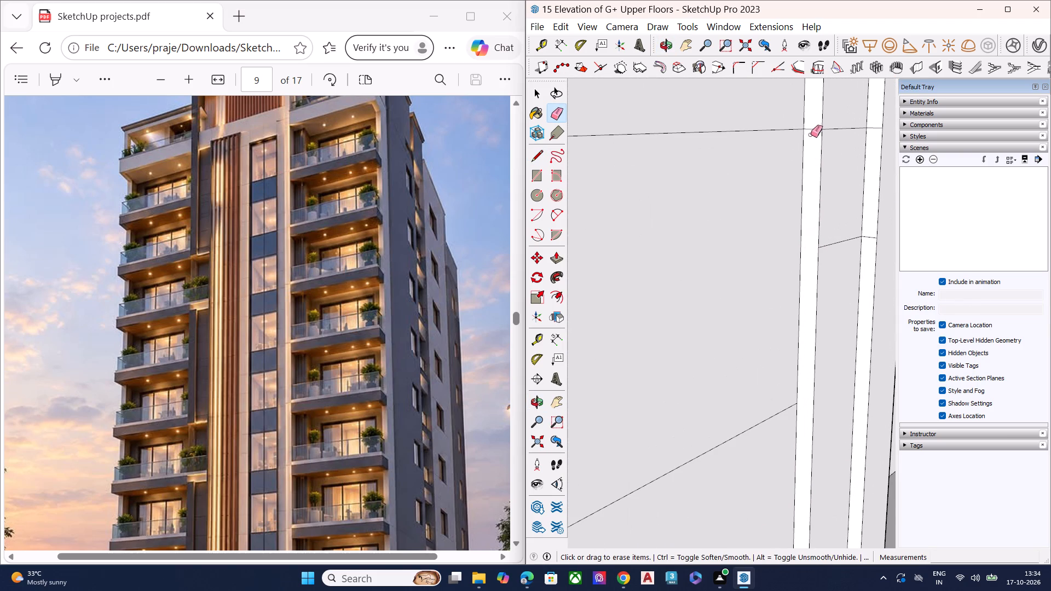
left_click(811, 128)
left_click(837, 128)
left_click(840, 242)
scroll(793, 239, "down", 7)
scroll(847, 178, "up", 8)
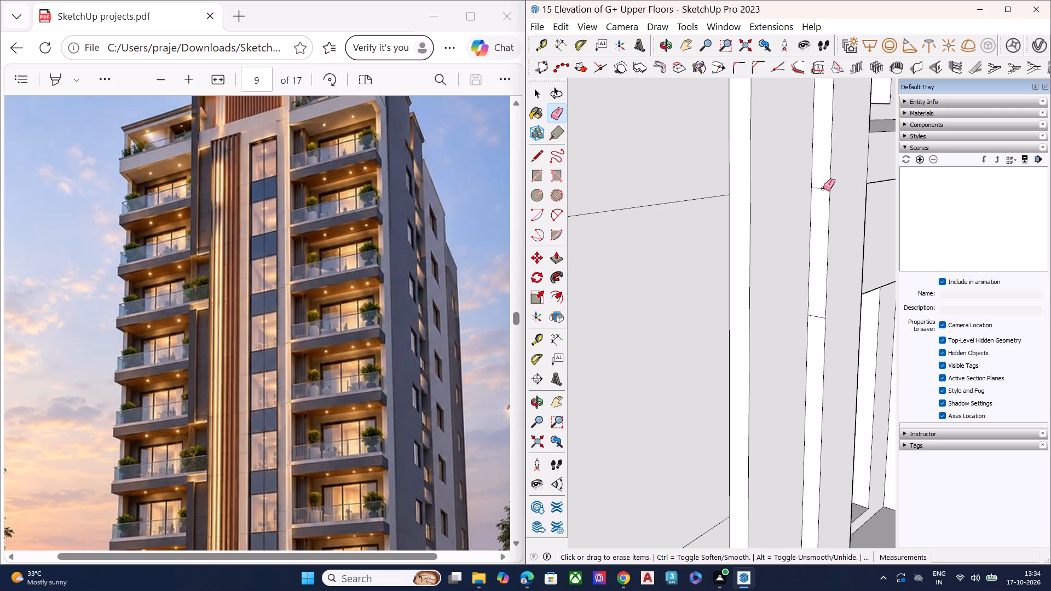
left_click(823, 188)
left_click(819, 318)
Erase the leftover floor-line segments on the frame strip and reveals beside the recessed panel at the second level from the bottom.
scroll(813, 247, "down", 7)
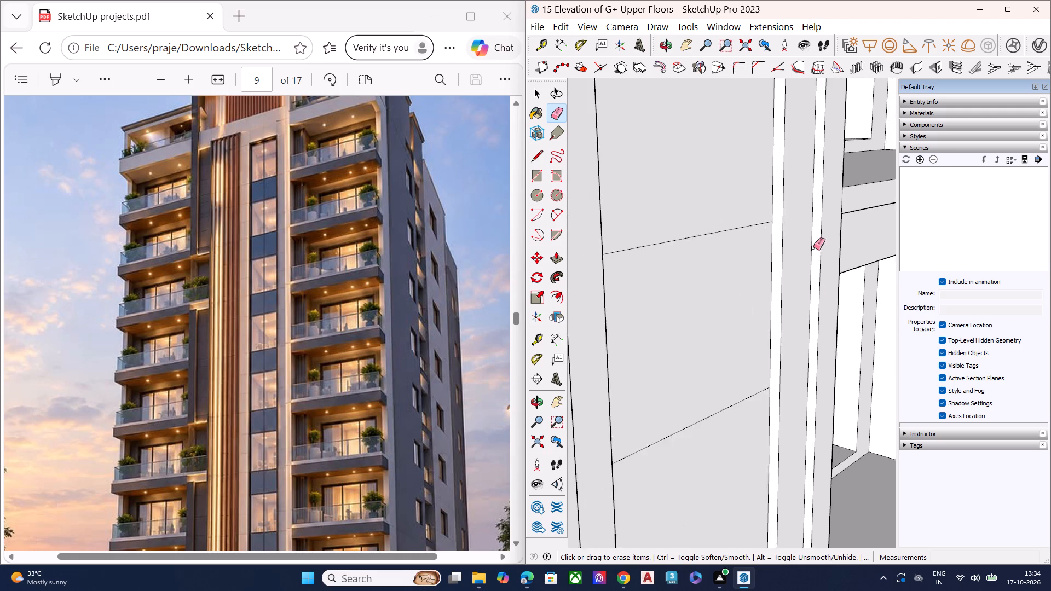
scroll(813, 247, "down", 10)
scroll(813, 247, "up", 1)
scroll(813, 247, "down", 9)
middle_click_drag(823, 243, 775, 373)
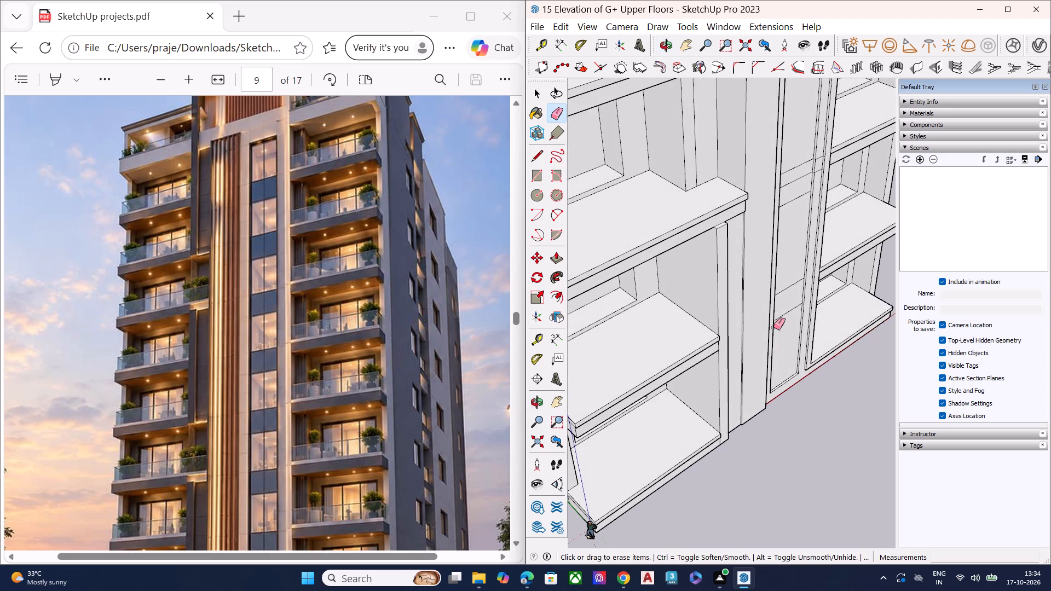
scroll(812, 178, "up", 1)
scroll(812, 178, "down", 1)
scroll(813, 177, "up", 7)
scroll(813, 177, "down", 1)
scroll(813, 177, "up", 1)
scroll(836, 125, "up", 12)
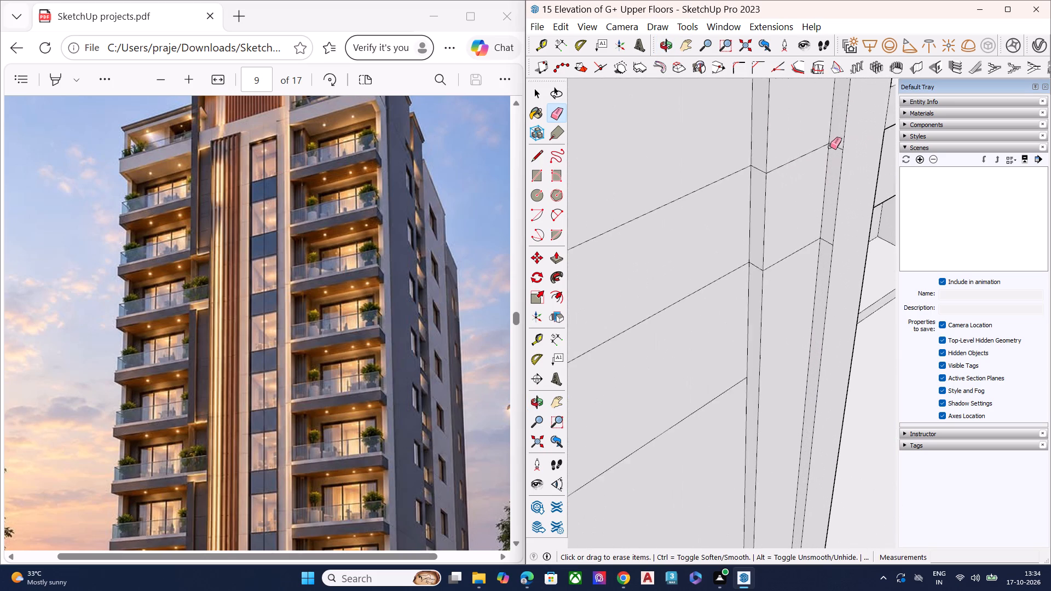
scroll(830, 147, "up", 2)
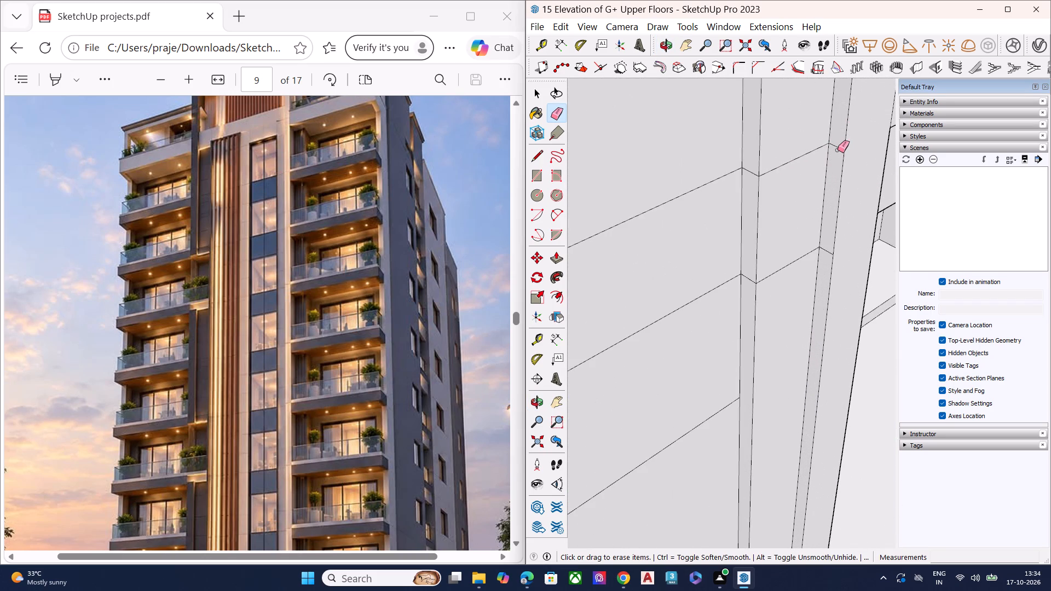
left_click(836, 146)
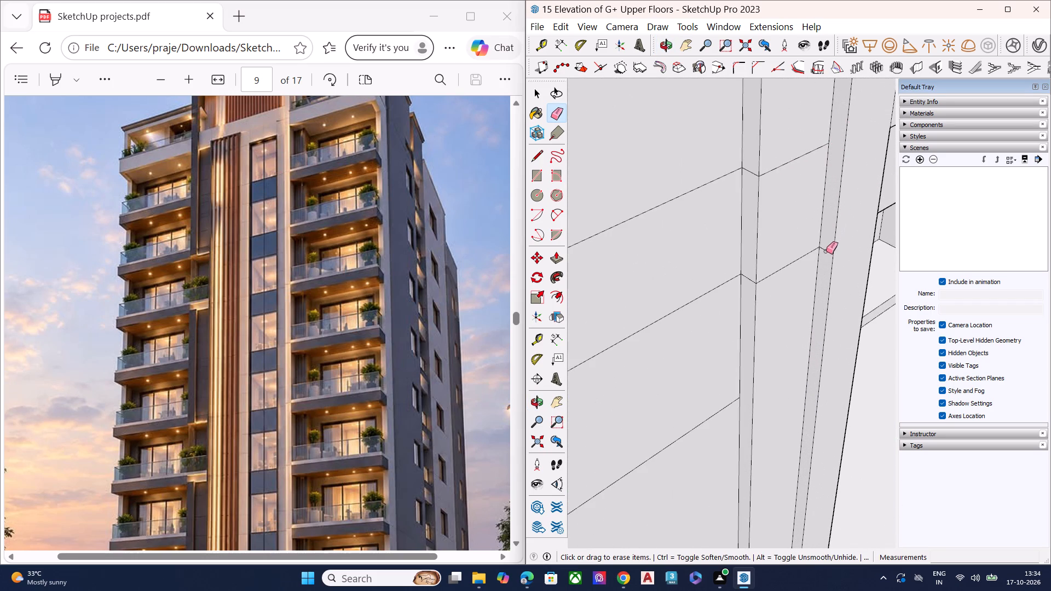
left_click(826, 251)
left_click(803, 256)
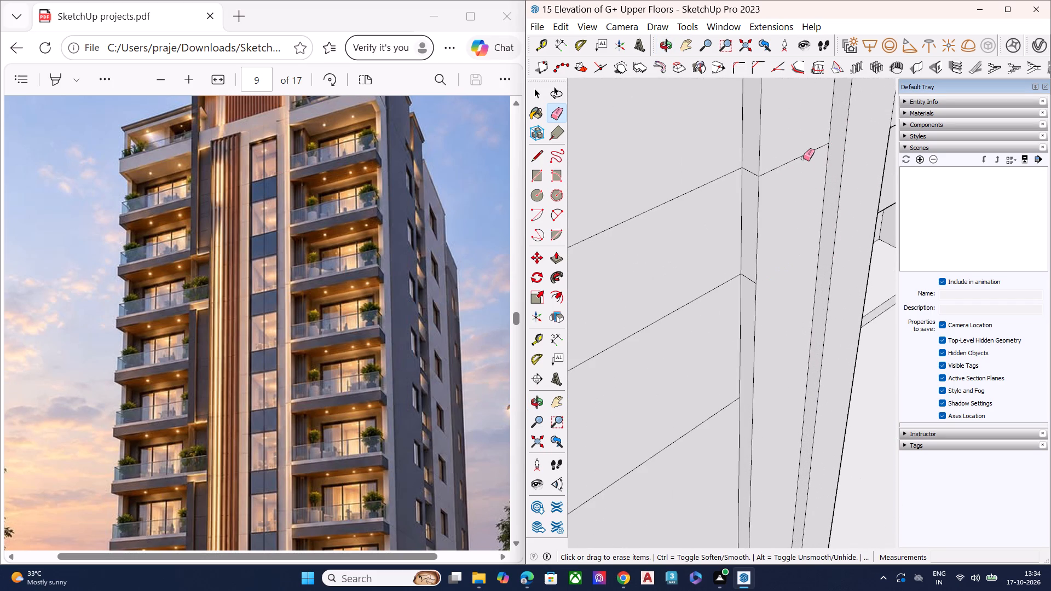
left_click(803, 158)
left_click(804, 156)
left_click(752, 172)
left_click(748, 278)
Erase the lower line of the second-level floor-line pair inside the recessed panel.
scroll(784, 201, "down", 7)
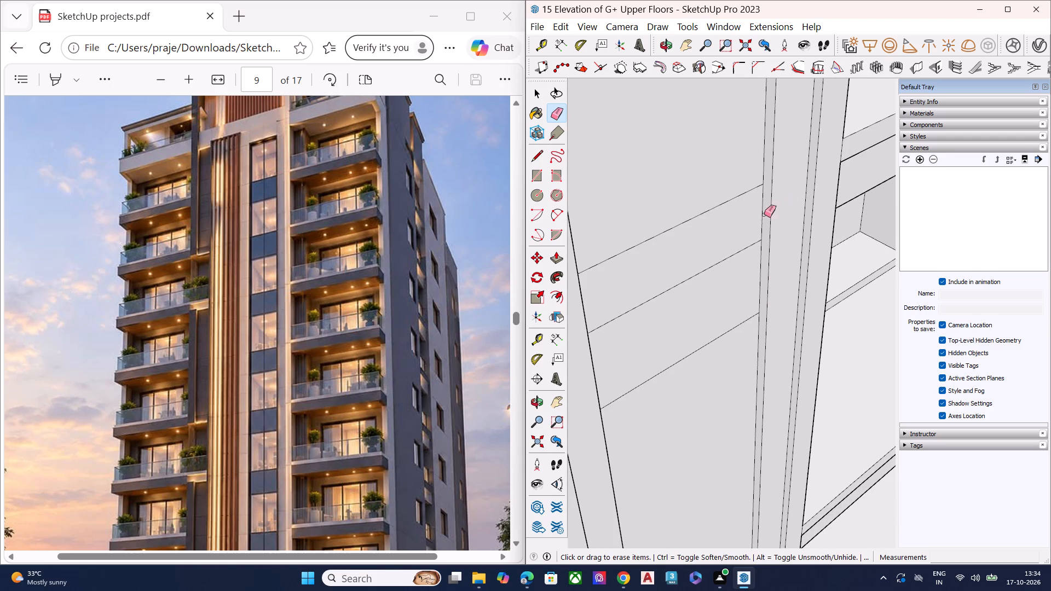
left_click(714, 267)
Erase the leftover floor-line segments on the frame strip and reveals beside the recessed panel at the third level from the bottom.
scroll(813, 230, "down", 7)
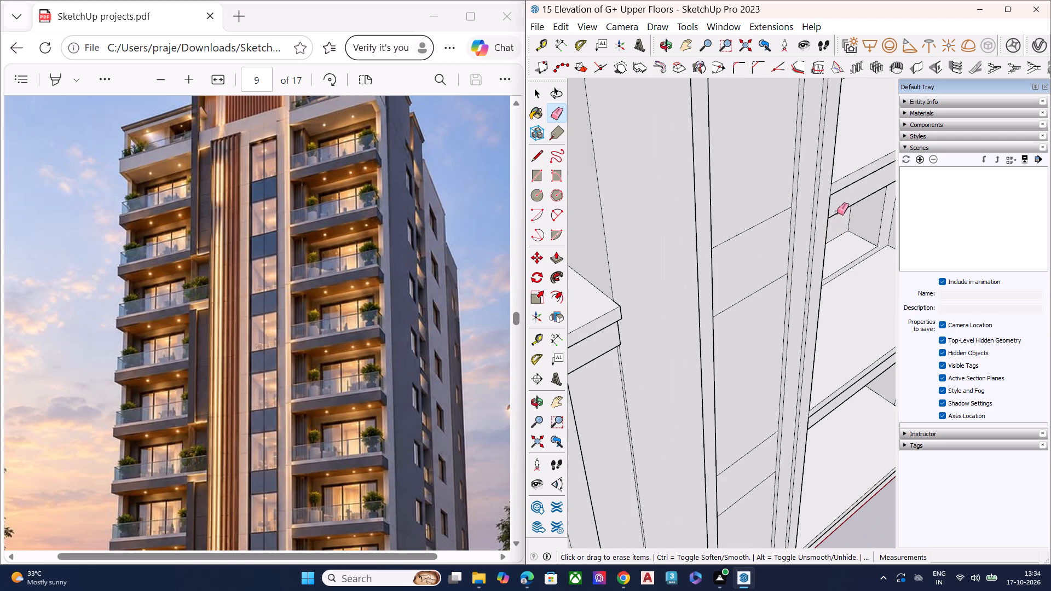
scroll(837, 212, "down", 12)
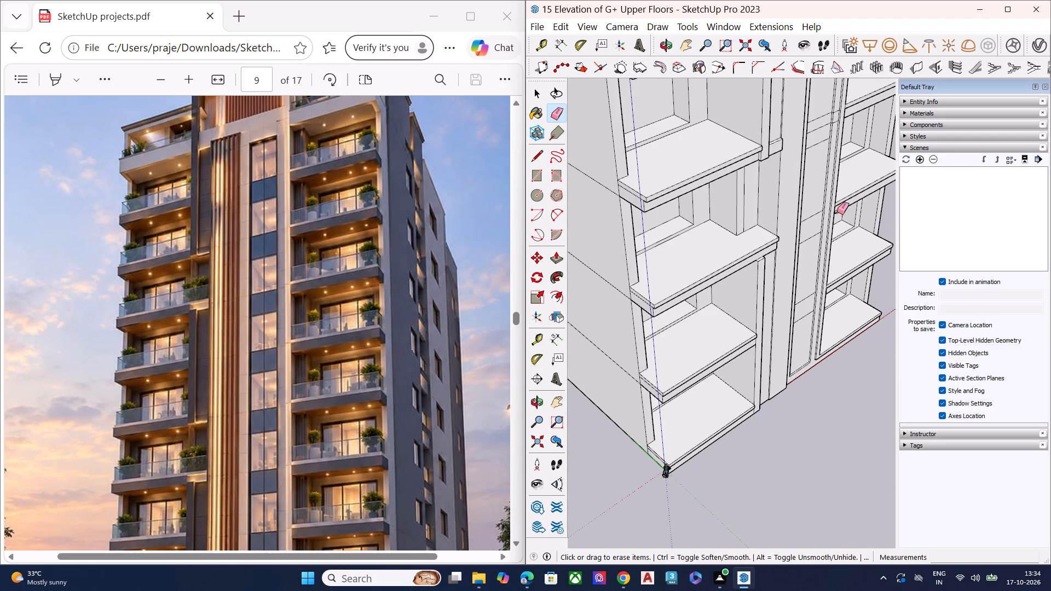
scroll(803, 231, "down", 1)
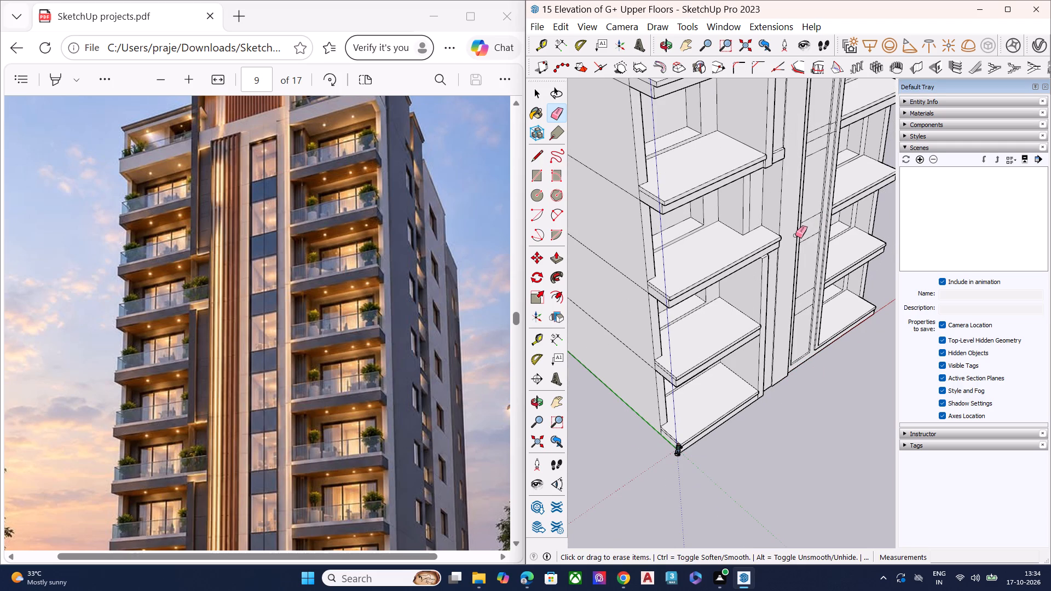
scroll(795, 235, "down", 8)
middle_click_drag(788, 254, 781, 104)
scroll(785, 107, "up", 8)
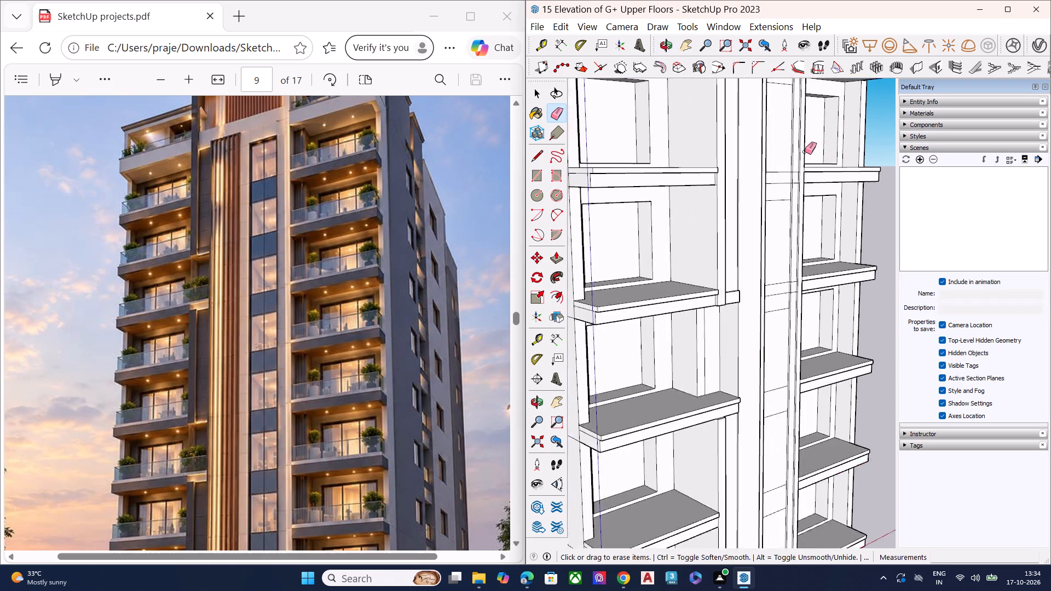
scroll(805, 152, "up", 2)
scroll(805, 152, "down", 1)
scroll(805, 152, "up", 1)
scroll(792, 168, "down", 1)
scroll(792, 168, "up", 10)
middle_click_drag(830, 183, 698, 213)
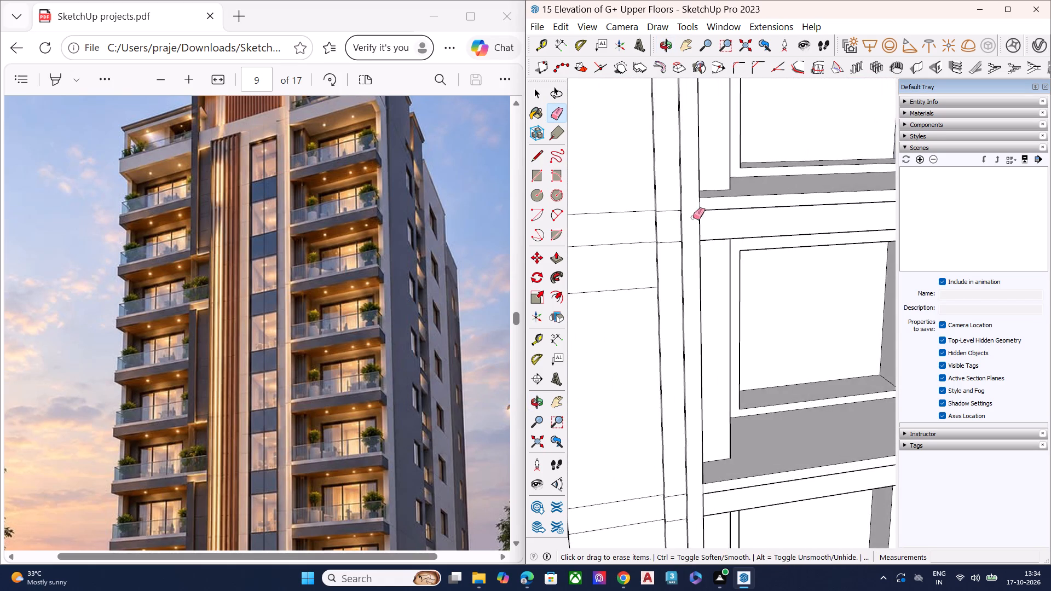
scroll(685, 223, "up", 4)
scroll(660, 225, "down", 1)
scroll(659, 225, "up", 5)
middle_click_drag(759, 225, 840, 221)
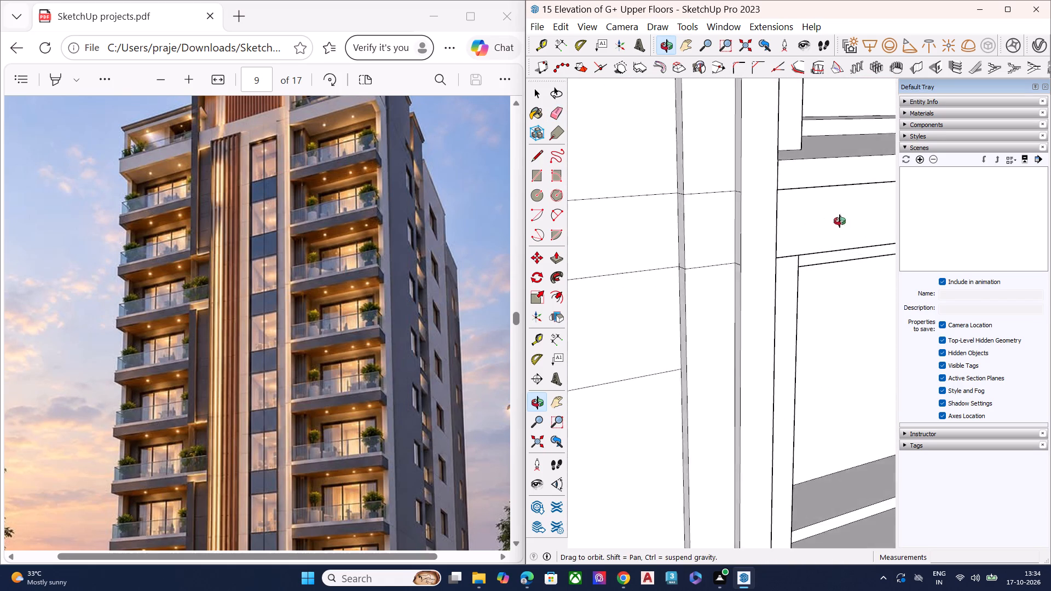
middle_click_drag(840, 221, 892, 213)
scroll(732, 210, "up", 1)
middle_click_drag(732, 208, 776, 185)
scroll(776, 185, "up", 1)
scroll(776, 185, "down", 1)
scroll(776, 185, "up", 1)
scroll(776, 185, "down", 1)
scroll(776, 185, "up", 4)
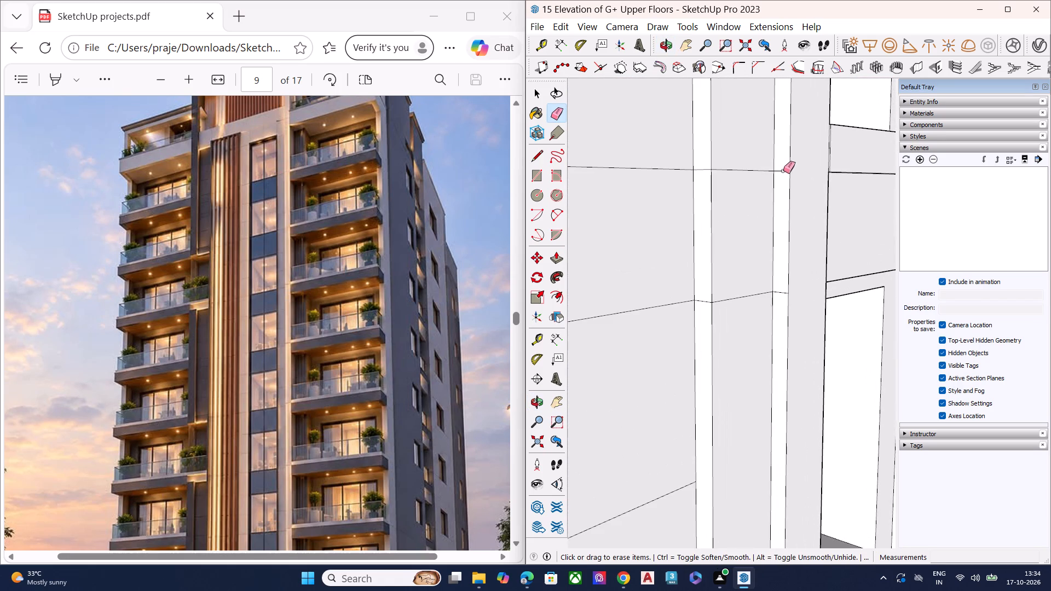
left_click(783, 171)
left_click(706, 170)
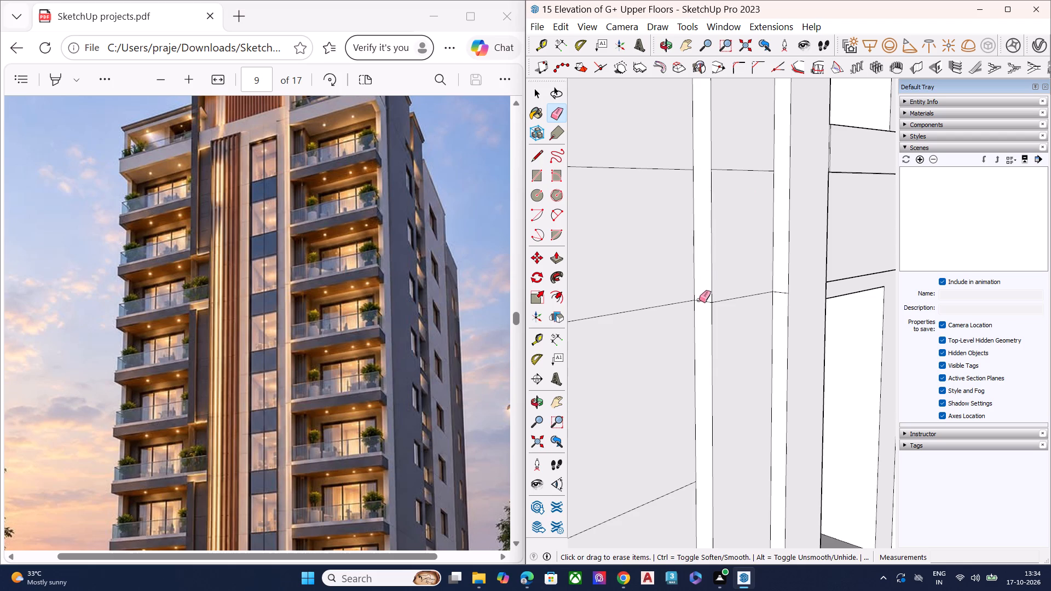
left_click(699, 300)
left_click(727, 301)
left_click(744, 170)
left_click(782, 292)
Erase the leftover floor-line segments on the frame strip and reveals beside the recessed panel at the fourth level from the bottom.
scroll(770, 222, "down", 8)
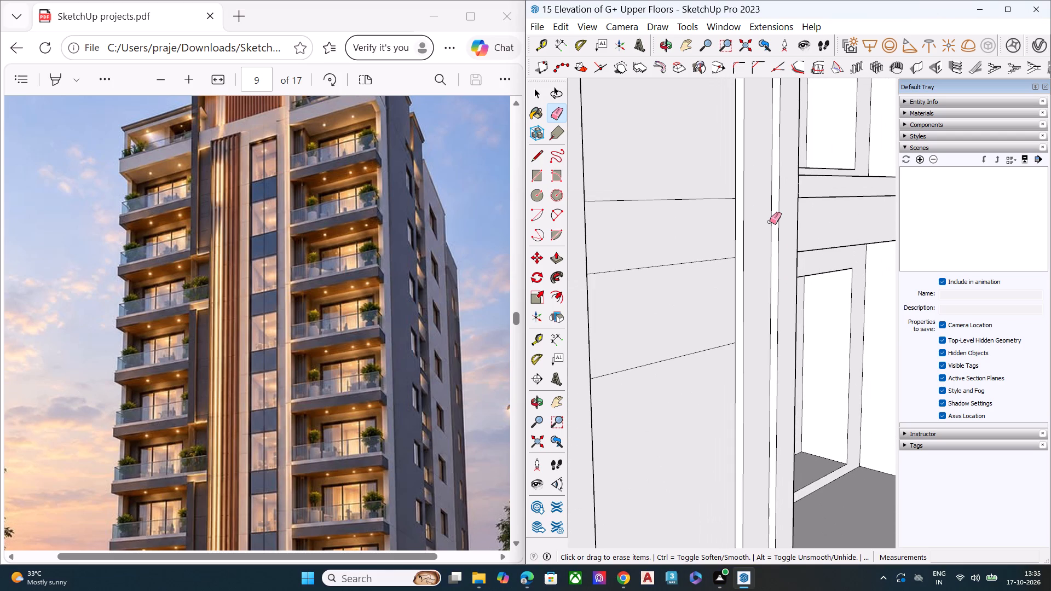
scroll(770, 222, "down", 6)
scroll(770, 222, "up", 1)
scroll(770, 222, "down", 2)
scroll(722, 262, "down", 9)
scroll(733, 97, "up", 7)
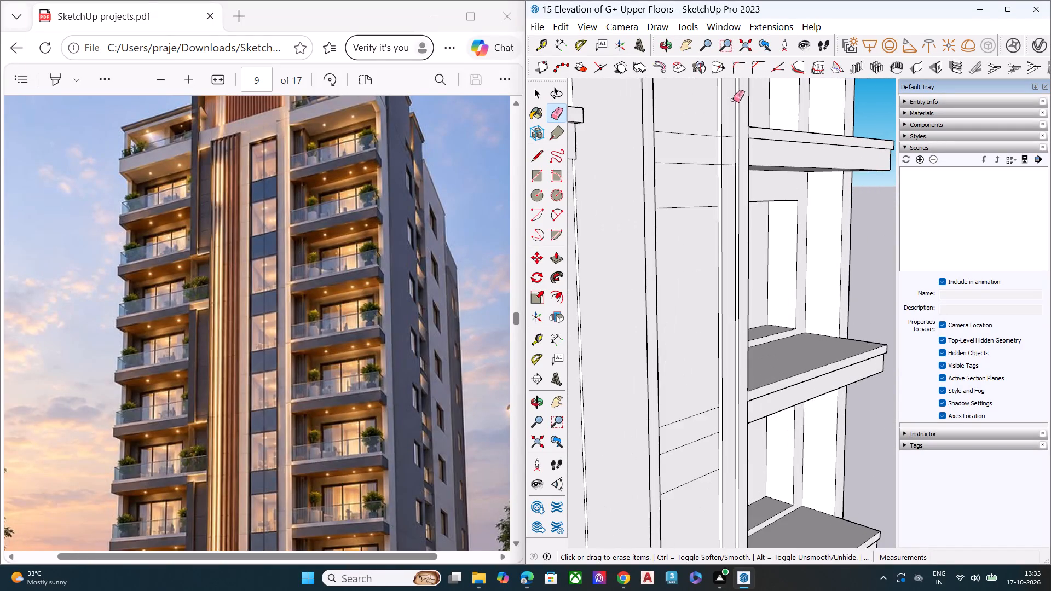
scroll(718, 132, "up", 7)
scroll(717, 132, "down", 1)
scroll(717, 132, "up", 9)
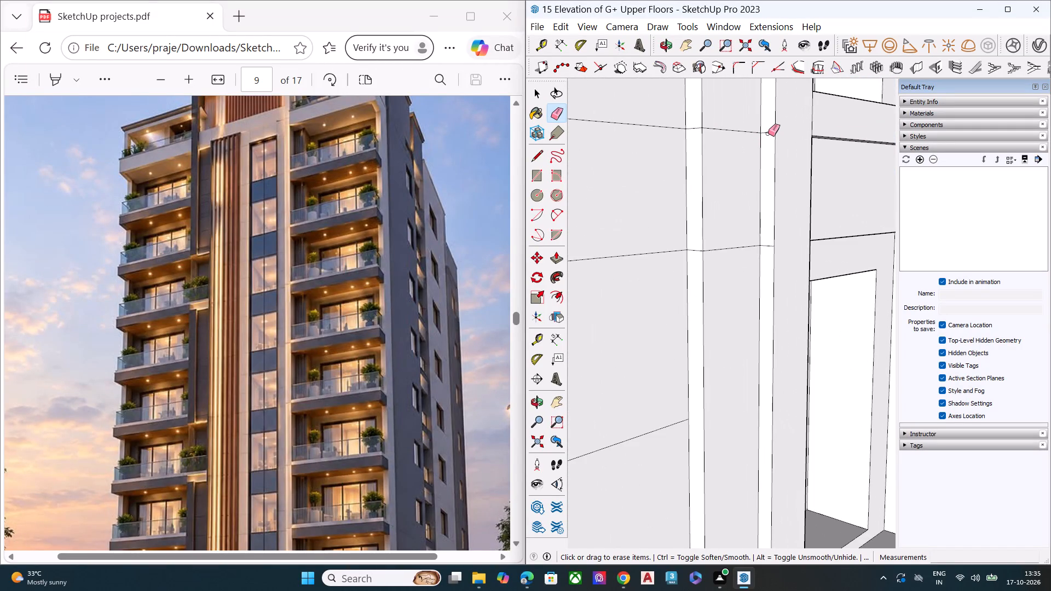
left_click(769, 132)
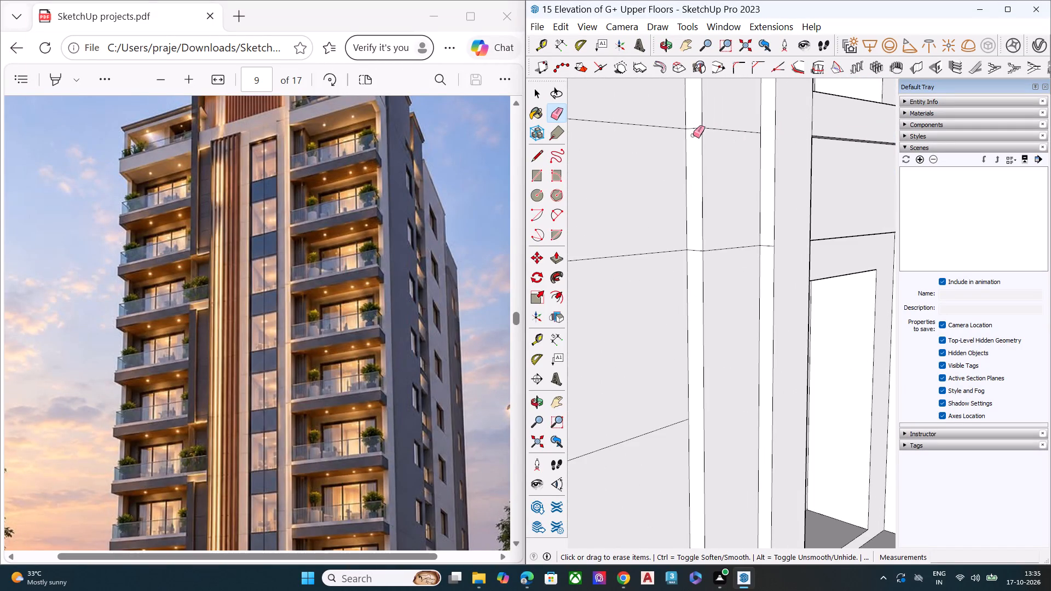
left_click(696, 128)
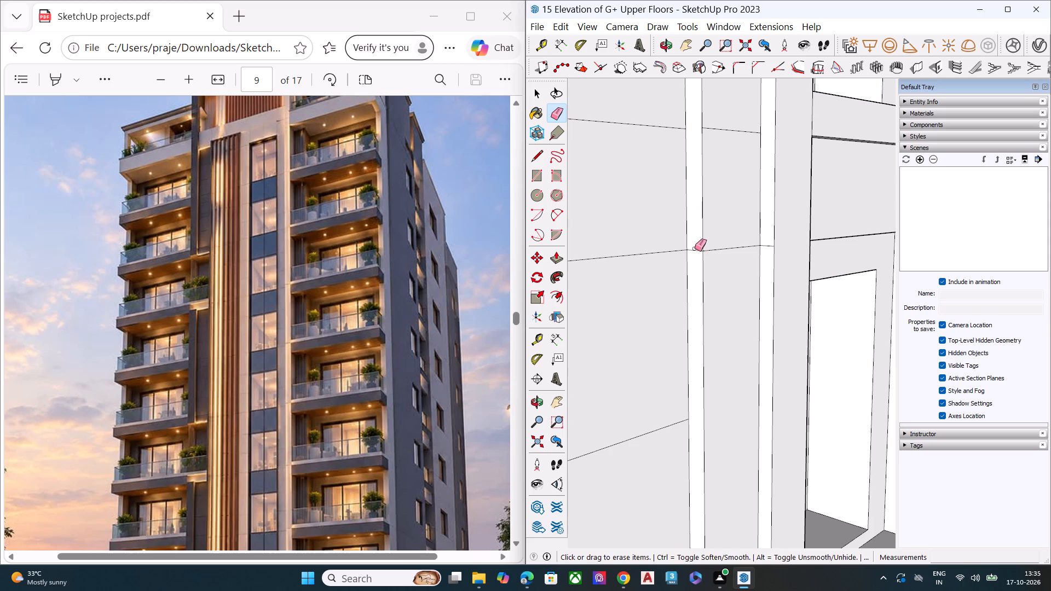
left_click(696, 252)
left_click(767, 246)
left_click(746, 247)
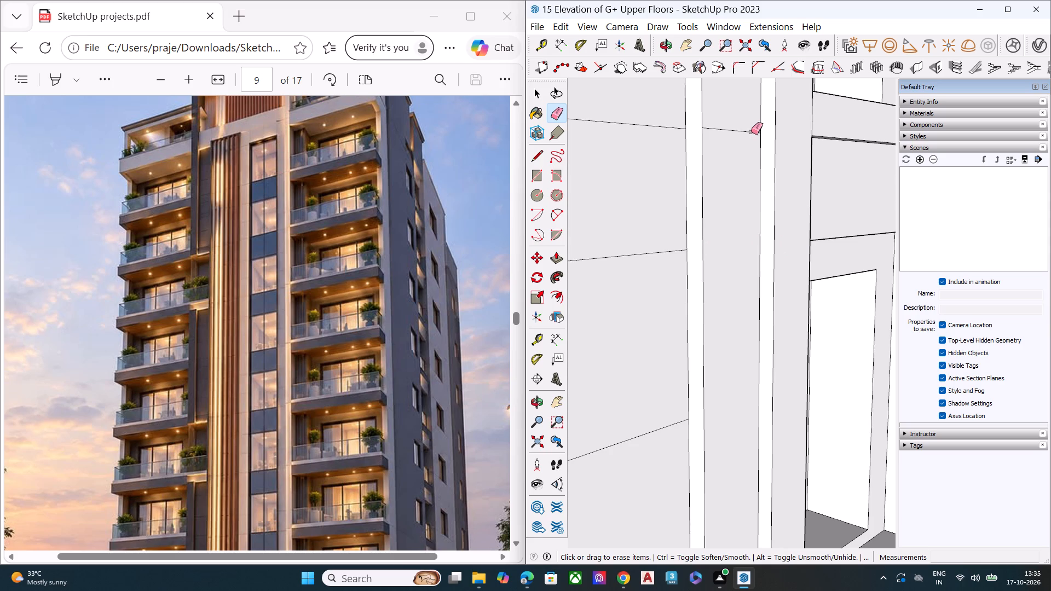
left_click(751, 132)
Erase the middle of the three horizontal lines inside the recessed panel at the fourth level.
scroll(798, 152, "down", 6)
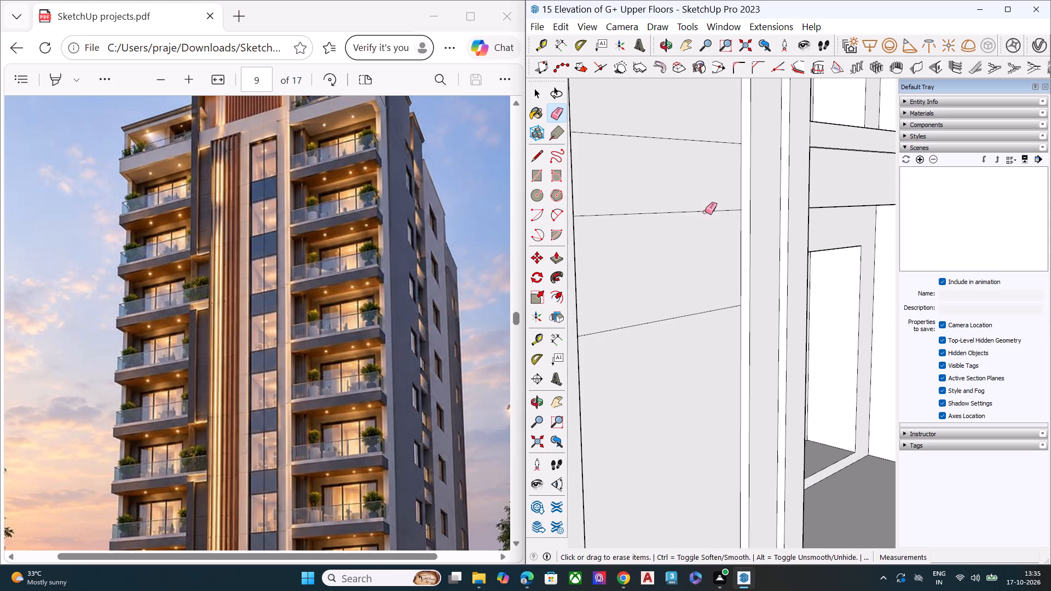
left_click(705, 212)
Erase the leftover floor-line segments on the frame strip and reveals beside the recessed panel at the fifth level from the bottom.
scroll(806, 204, "down", 17)
scroll(746, 246, "down", 9)
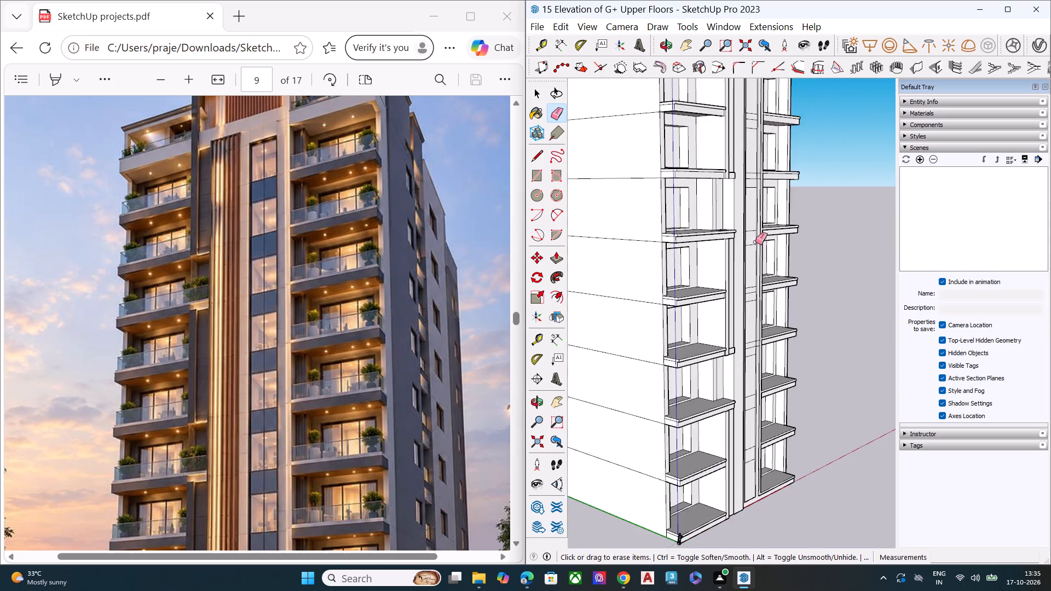
scroll(755, 160, "up", 4)
scroll(752, 155, "down", 1)
scroll(752, 155, "up", 1)
scroll(752, 155, "down", 1)
scroll(752, 155, "up", 4)
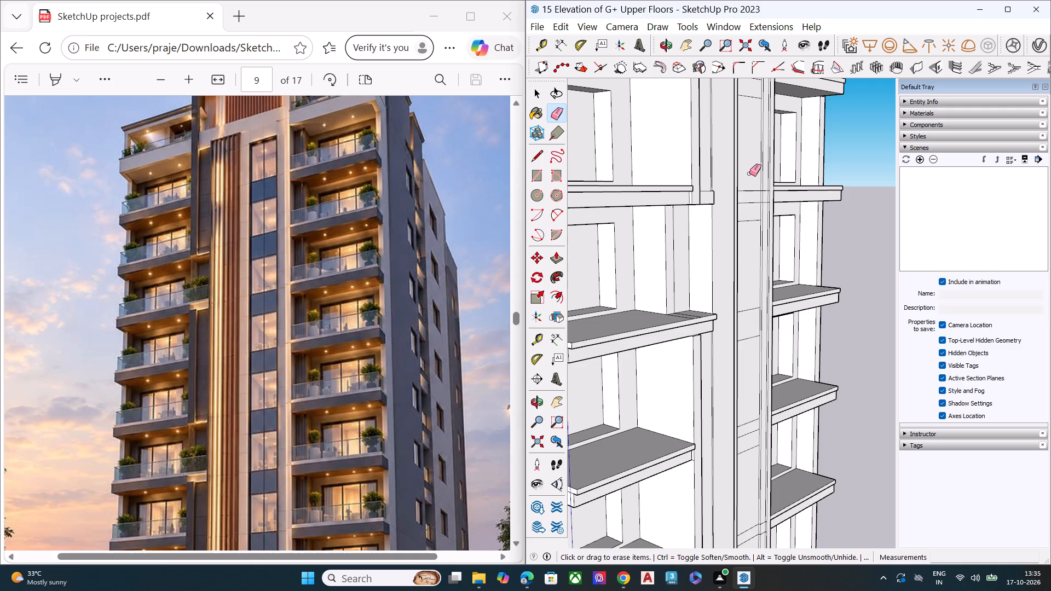
scroll(773, 197, "up", 2)
scroll(777, 194, "down", 1)
scroll(777, 194, "up", 16)
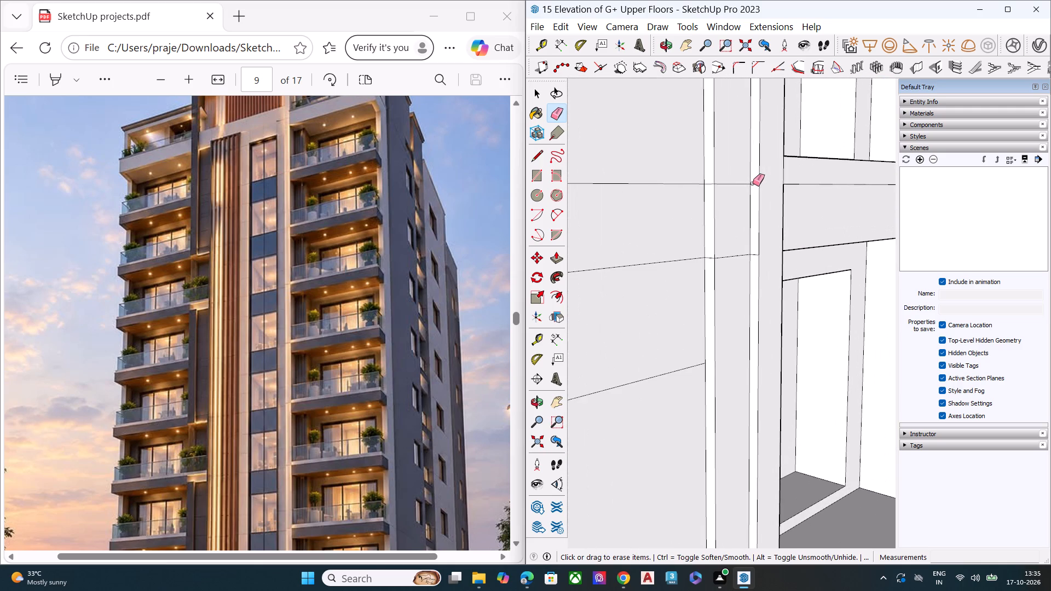
scroll(749, 187, "up", 6)
left_click(759, 182)
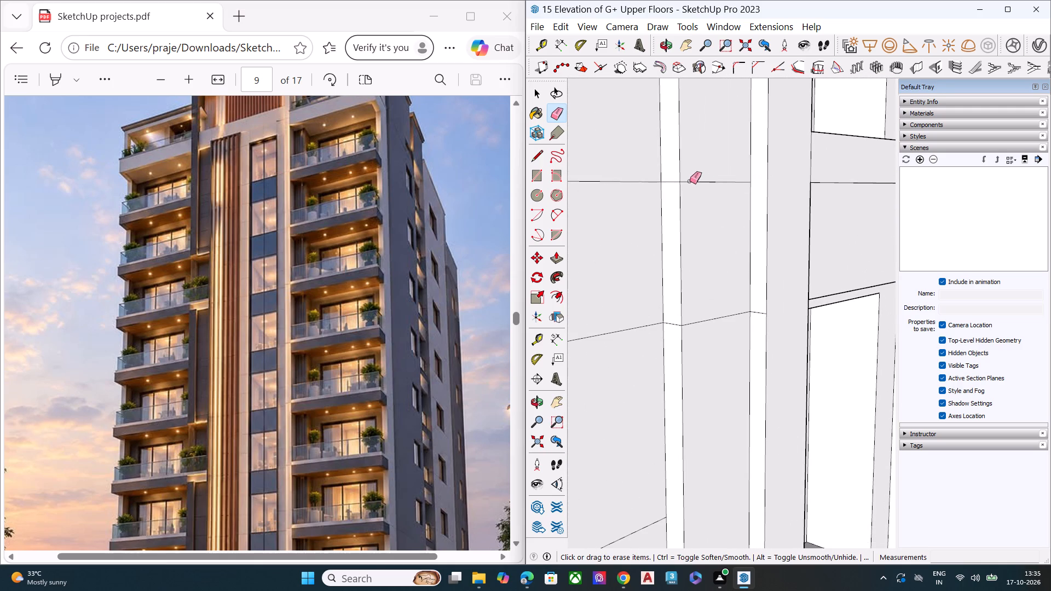
left_click(673, 182)
left_click(673, 325)
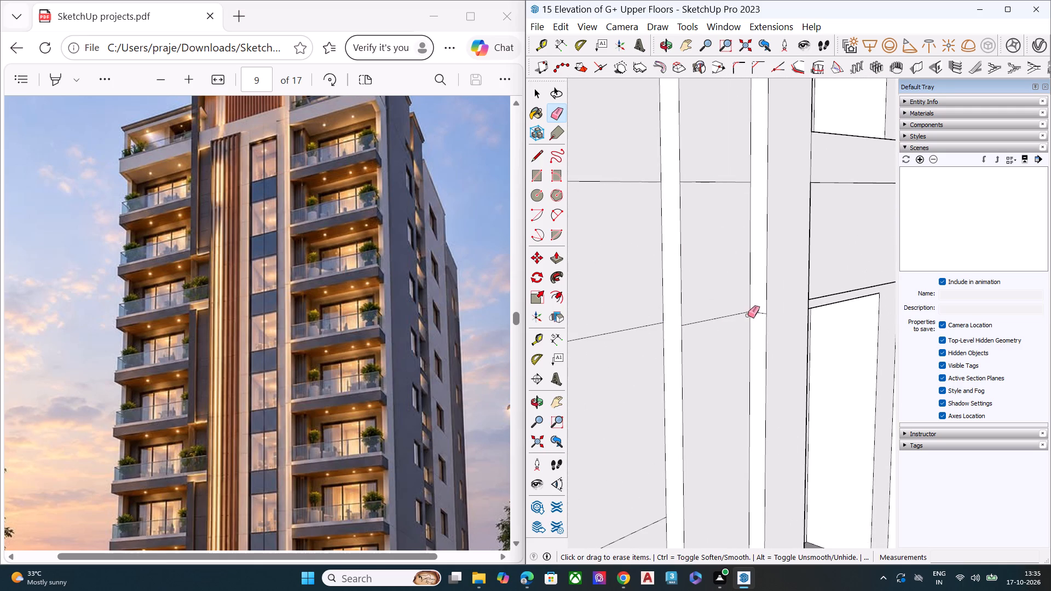
left_click(757, 313)
left_click(742, 315)
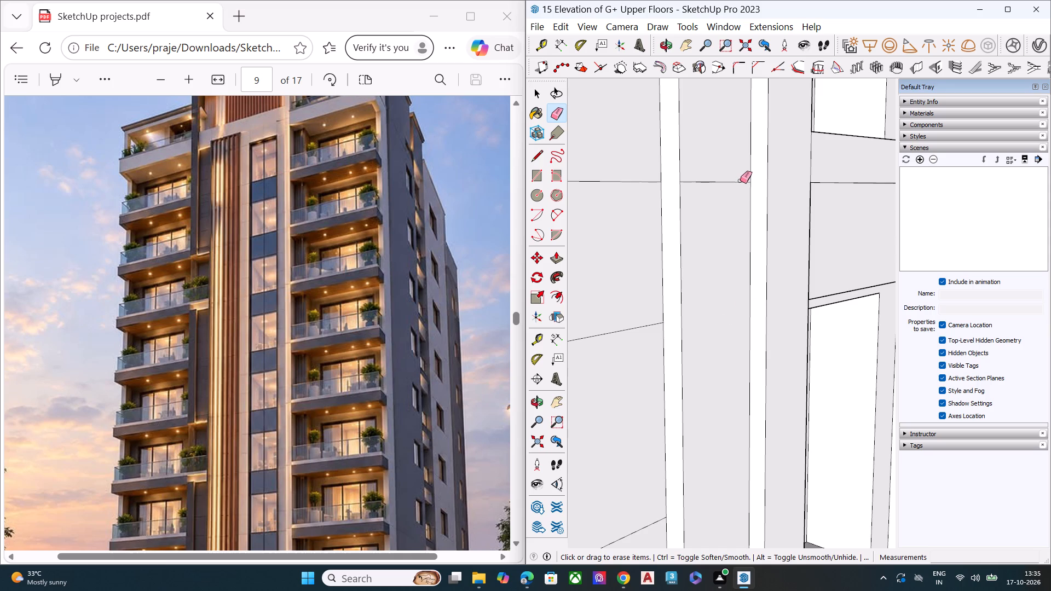
left_click(740, 181)
Erase the middle of the three horizontal lines inside the recessed panel at the fifth level.
left_click(645, 325)
Erase the middle of the three horizontal lines inside the recessed panel at the already cleaned third level.
scroll(788, 251, "down", 19)
scroll(781, 279, "down", 9)
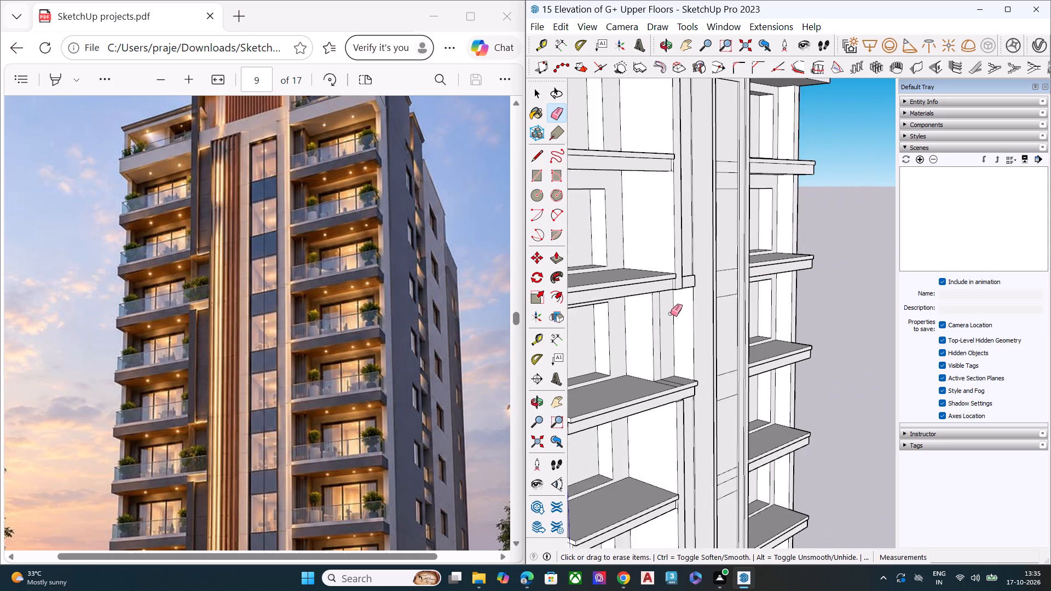
scroll(732, 77, "up", 12)
scroll(746, 304, "up", 5)
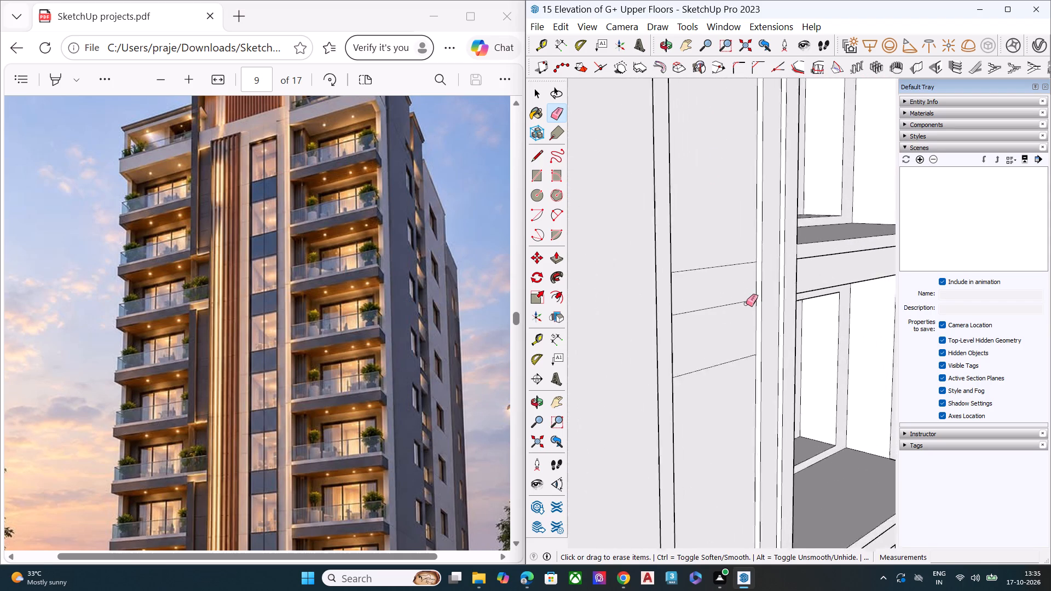
scroll(746, 304, "up", 4)
left_click(749, 298)
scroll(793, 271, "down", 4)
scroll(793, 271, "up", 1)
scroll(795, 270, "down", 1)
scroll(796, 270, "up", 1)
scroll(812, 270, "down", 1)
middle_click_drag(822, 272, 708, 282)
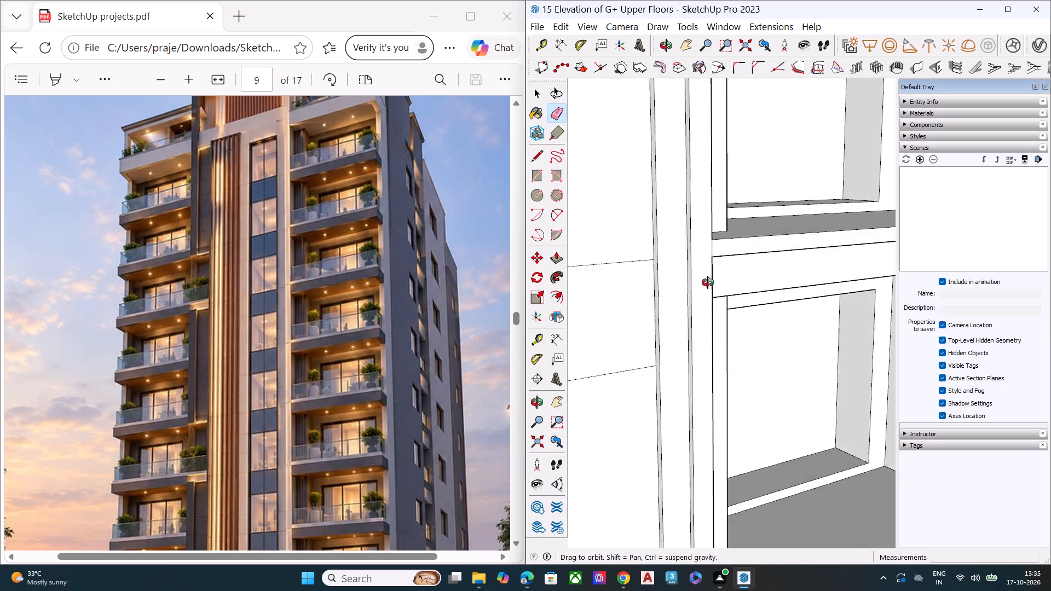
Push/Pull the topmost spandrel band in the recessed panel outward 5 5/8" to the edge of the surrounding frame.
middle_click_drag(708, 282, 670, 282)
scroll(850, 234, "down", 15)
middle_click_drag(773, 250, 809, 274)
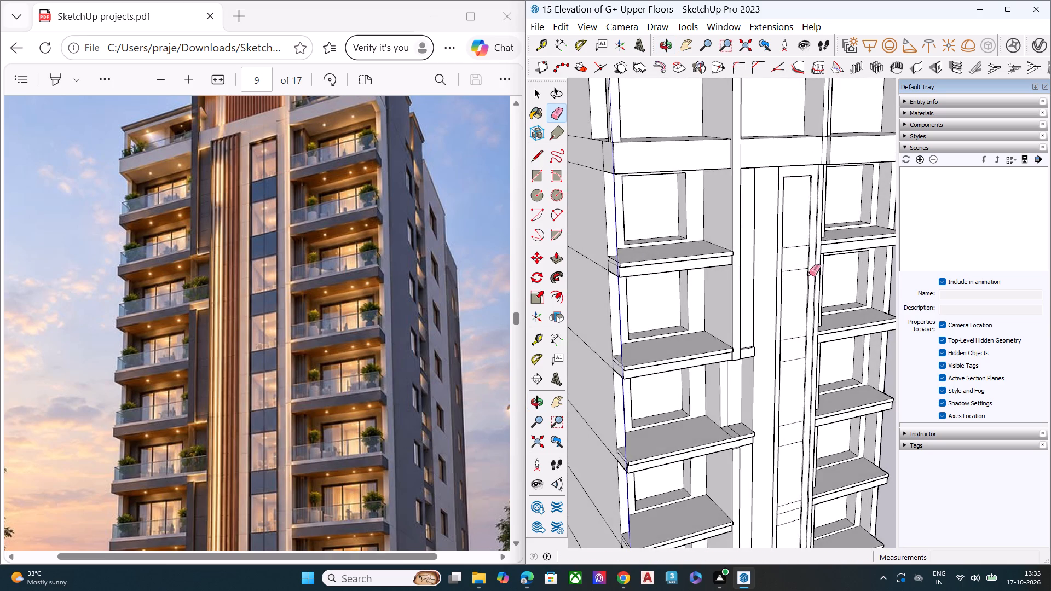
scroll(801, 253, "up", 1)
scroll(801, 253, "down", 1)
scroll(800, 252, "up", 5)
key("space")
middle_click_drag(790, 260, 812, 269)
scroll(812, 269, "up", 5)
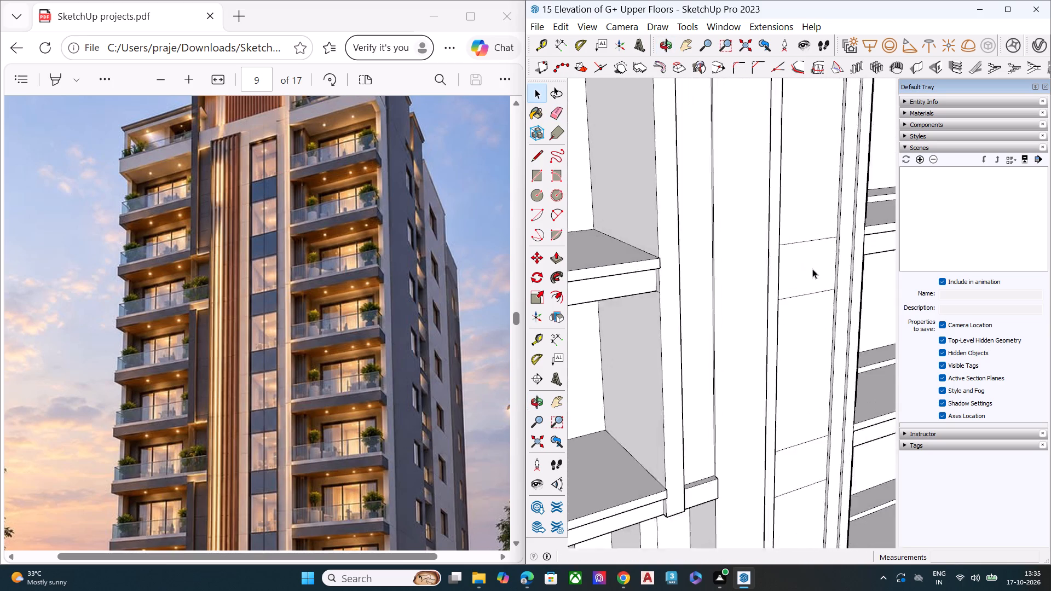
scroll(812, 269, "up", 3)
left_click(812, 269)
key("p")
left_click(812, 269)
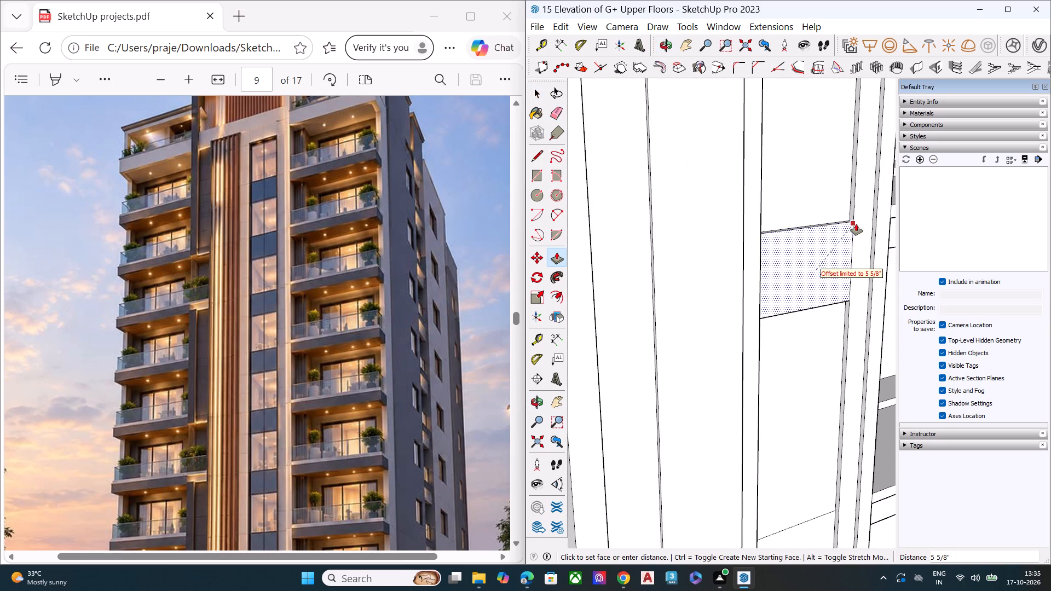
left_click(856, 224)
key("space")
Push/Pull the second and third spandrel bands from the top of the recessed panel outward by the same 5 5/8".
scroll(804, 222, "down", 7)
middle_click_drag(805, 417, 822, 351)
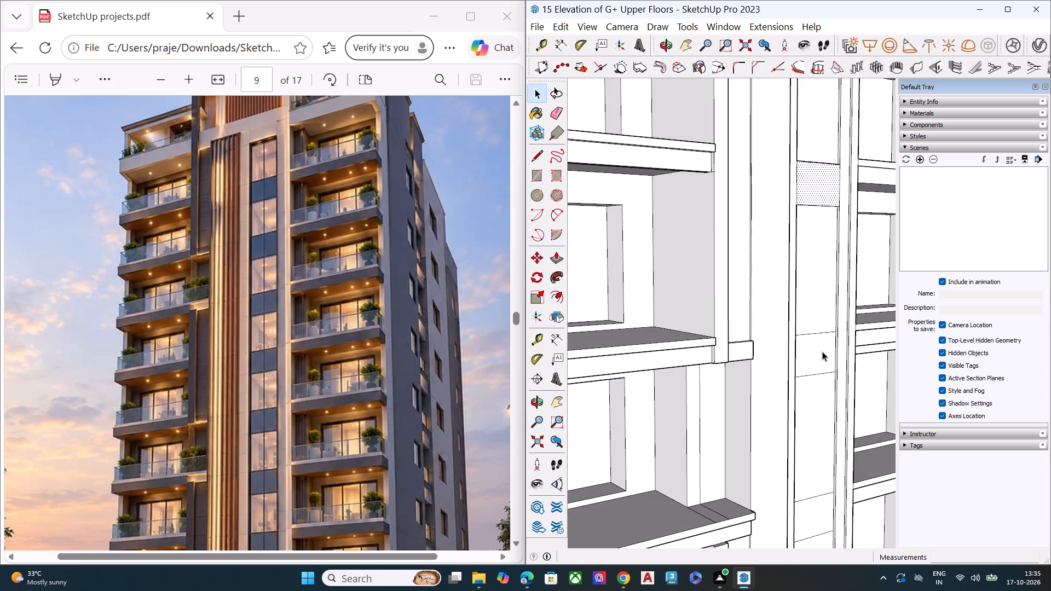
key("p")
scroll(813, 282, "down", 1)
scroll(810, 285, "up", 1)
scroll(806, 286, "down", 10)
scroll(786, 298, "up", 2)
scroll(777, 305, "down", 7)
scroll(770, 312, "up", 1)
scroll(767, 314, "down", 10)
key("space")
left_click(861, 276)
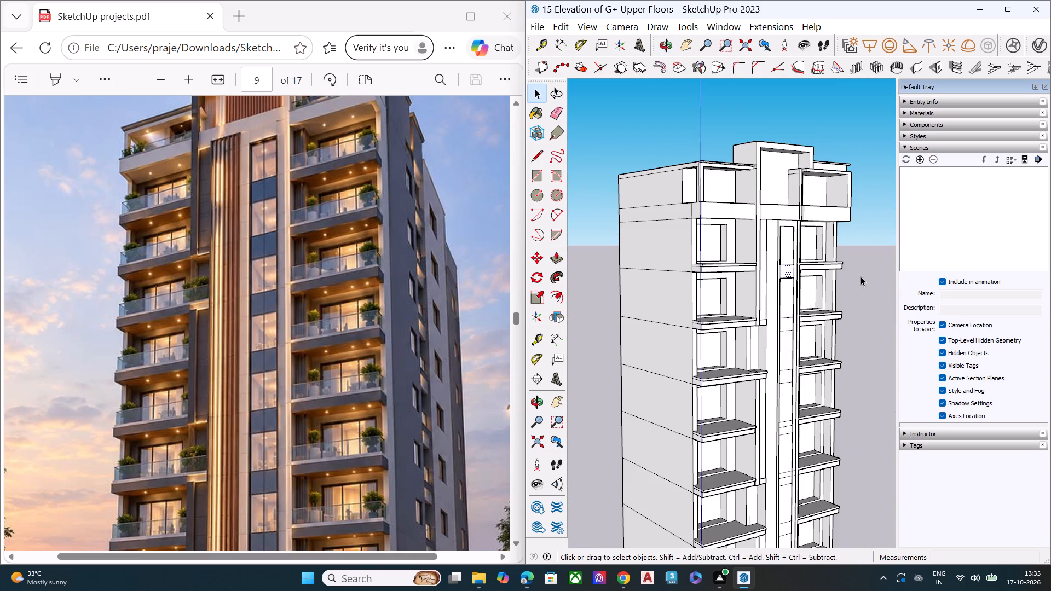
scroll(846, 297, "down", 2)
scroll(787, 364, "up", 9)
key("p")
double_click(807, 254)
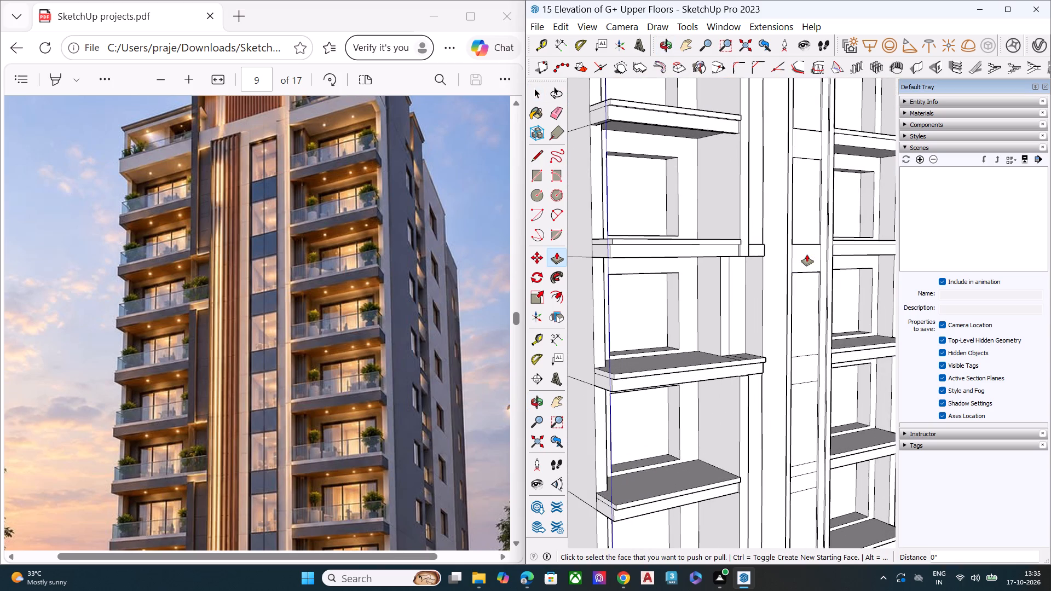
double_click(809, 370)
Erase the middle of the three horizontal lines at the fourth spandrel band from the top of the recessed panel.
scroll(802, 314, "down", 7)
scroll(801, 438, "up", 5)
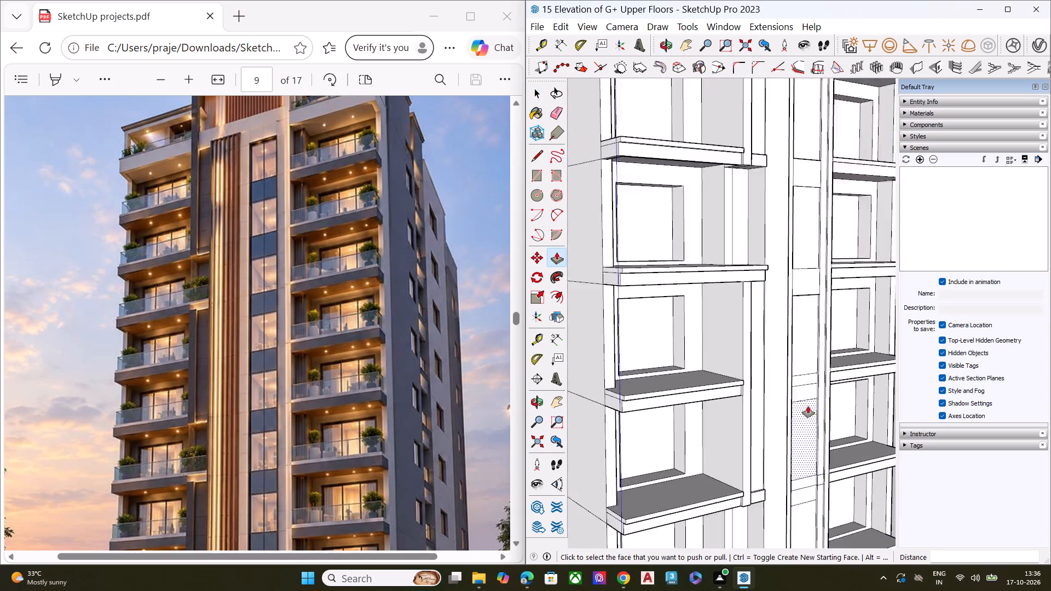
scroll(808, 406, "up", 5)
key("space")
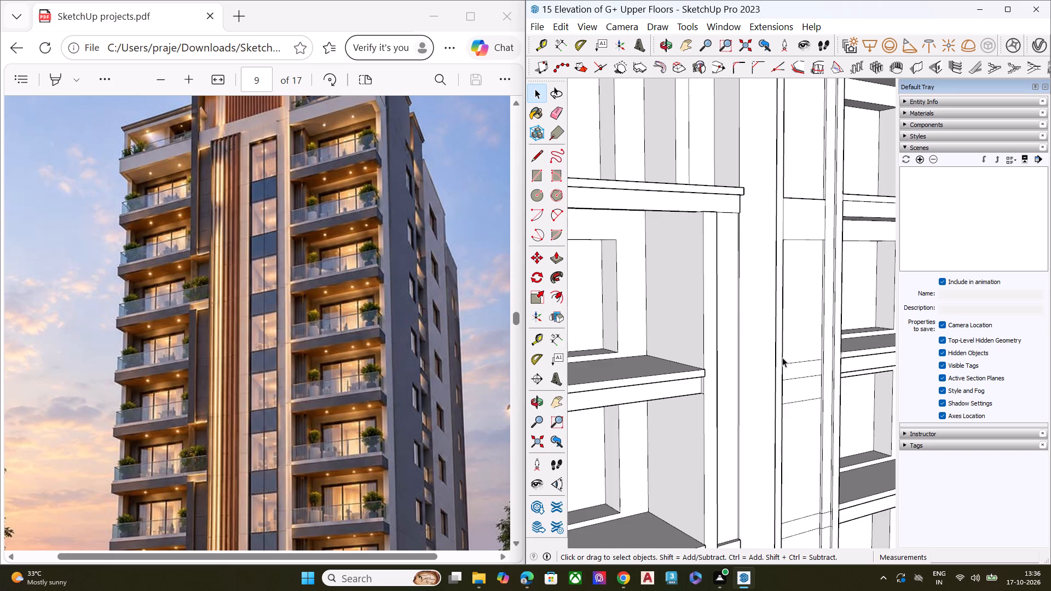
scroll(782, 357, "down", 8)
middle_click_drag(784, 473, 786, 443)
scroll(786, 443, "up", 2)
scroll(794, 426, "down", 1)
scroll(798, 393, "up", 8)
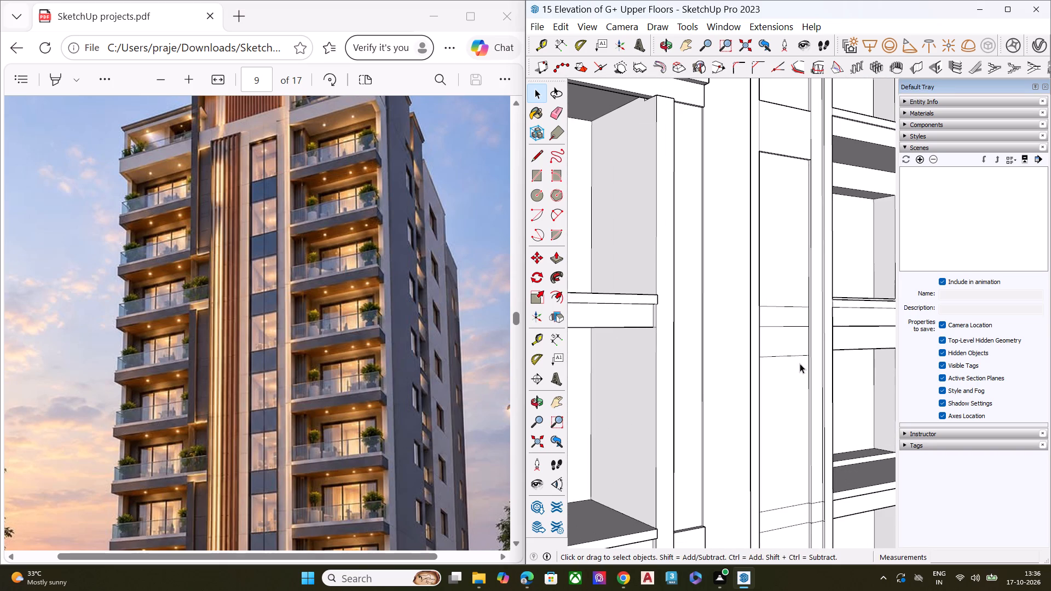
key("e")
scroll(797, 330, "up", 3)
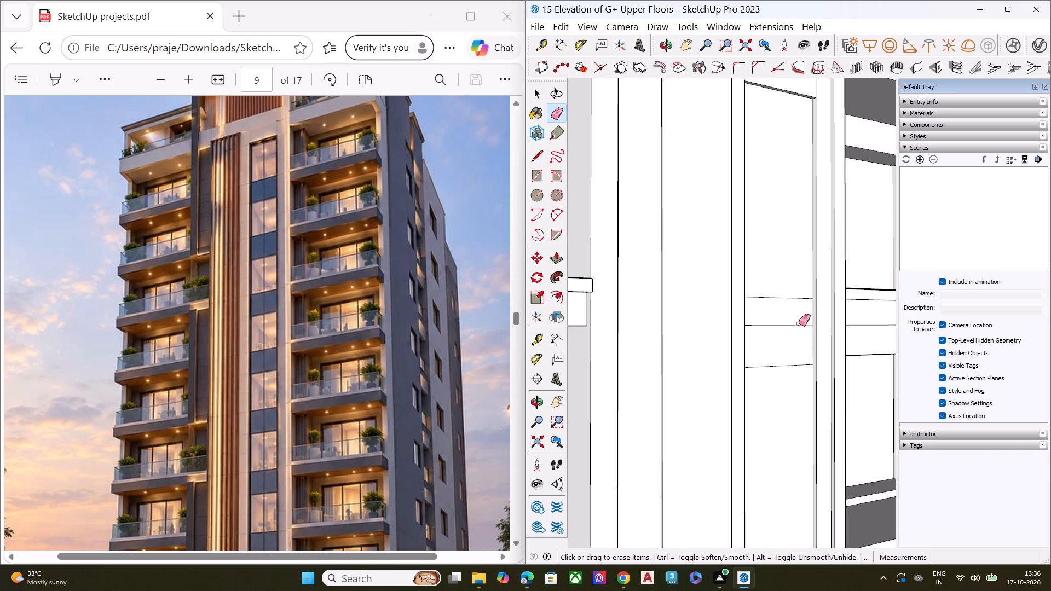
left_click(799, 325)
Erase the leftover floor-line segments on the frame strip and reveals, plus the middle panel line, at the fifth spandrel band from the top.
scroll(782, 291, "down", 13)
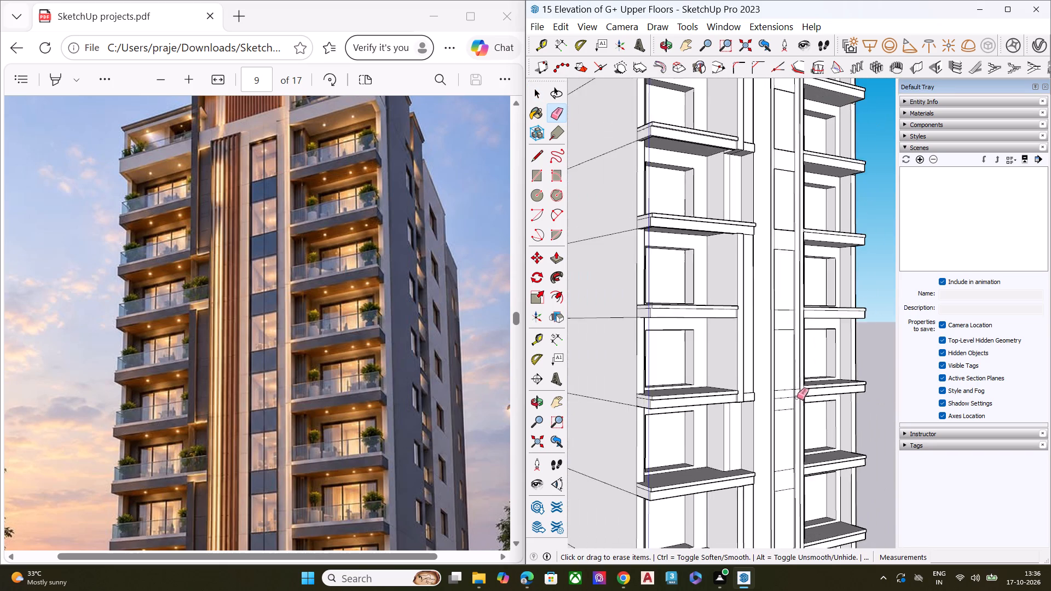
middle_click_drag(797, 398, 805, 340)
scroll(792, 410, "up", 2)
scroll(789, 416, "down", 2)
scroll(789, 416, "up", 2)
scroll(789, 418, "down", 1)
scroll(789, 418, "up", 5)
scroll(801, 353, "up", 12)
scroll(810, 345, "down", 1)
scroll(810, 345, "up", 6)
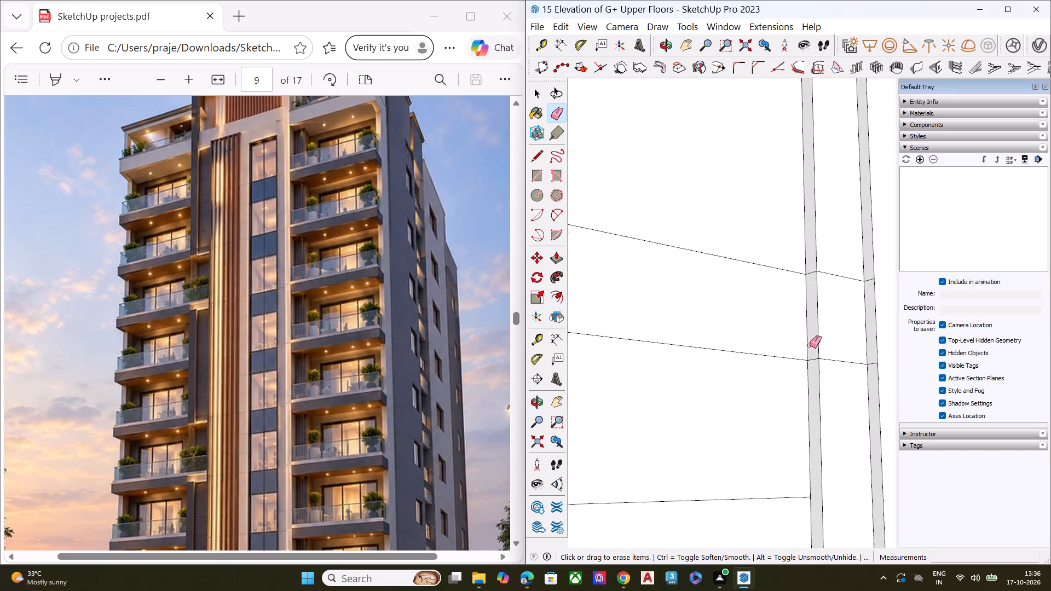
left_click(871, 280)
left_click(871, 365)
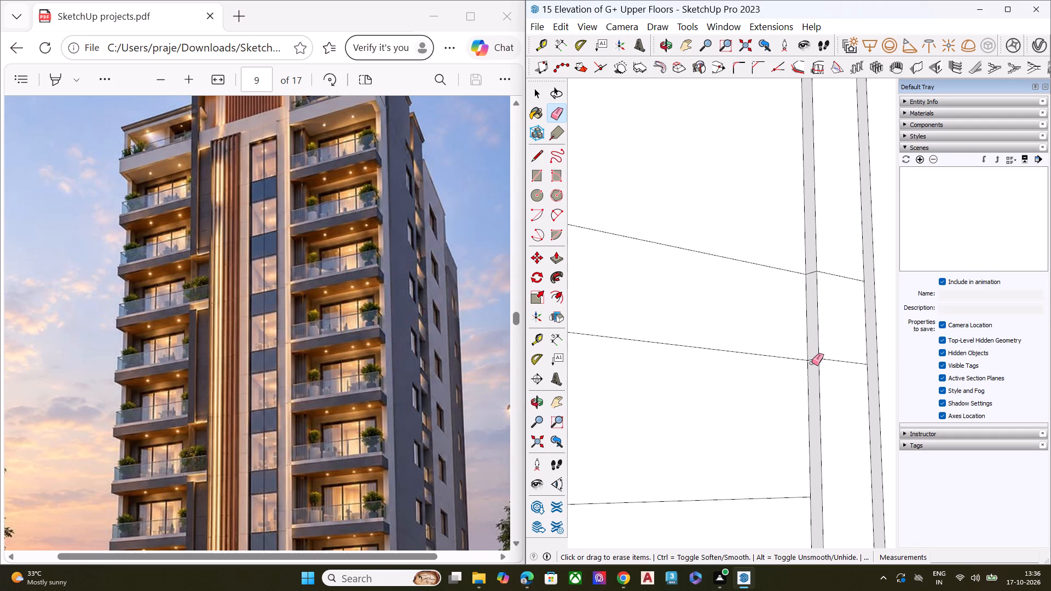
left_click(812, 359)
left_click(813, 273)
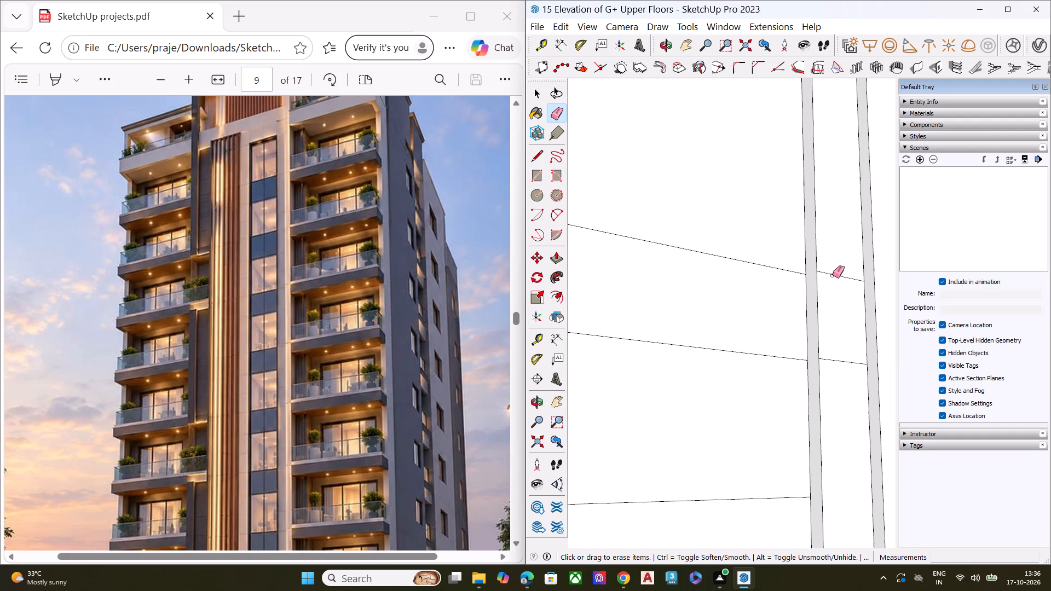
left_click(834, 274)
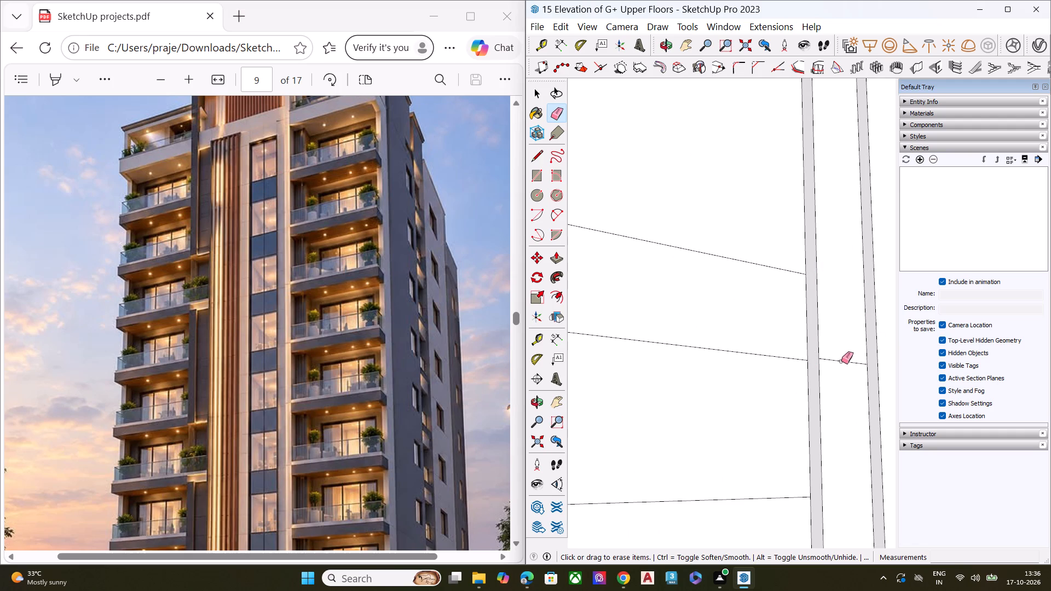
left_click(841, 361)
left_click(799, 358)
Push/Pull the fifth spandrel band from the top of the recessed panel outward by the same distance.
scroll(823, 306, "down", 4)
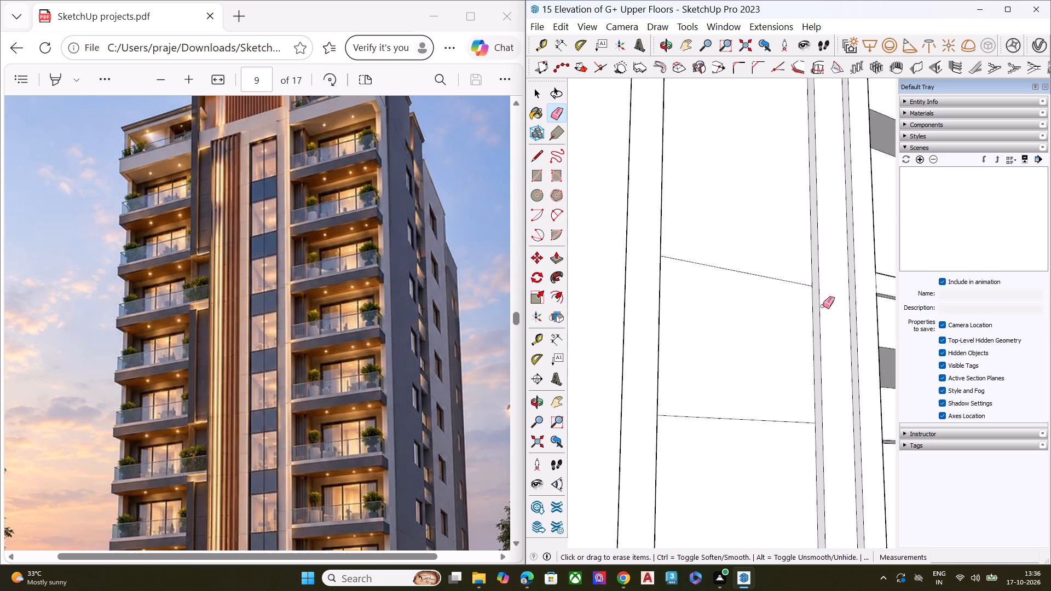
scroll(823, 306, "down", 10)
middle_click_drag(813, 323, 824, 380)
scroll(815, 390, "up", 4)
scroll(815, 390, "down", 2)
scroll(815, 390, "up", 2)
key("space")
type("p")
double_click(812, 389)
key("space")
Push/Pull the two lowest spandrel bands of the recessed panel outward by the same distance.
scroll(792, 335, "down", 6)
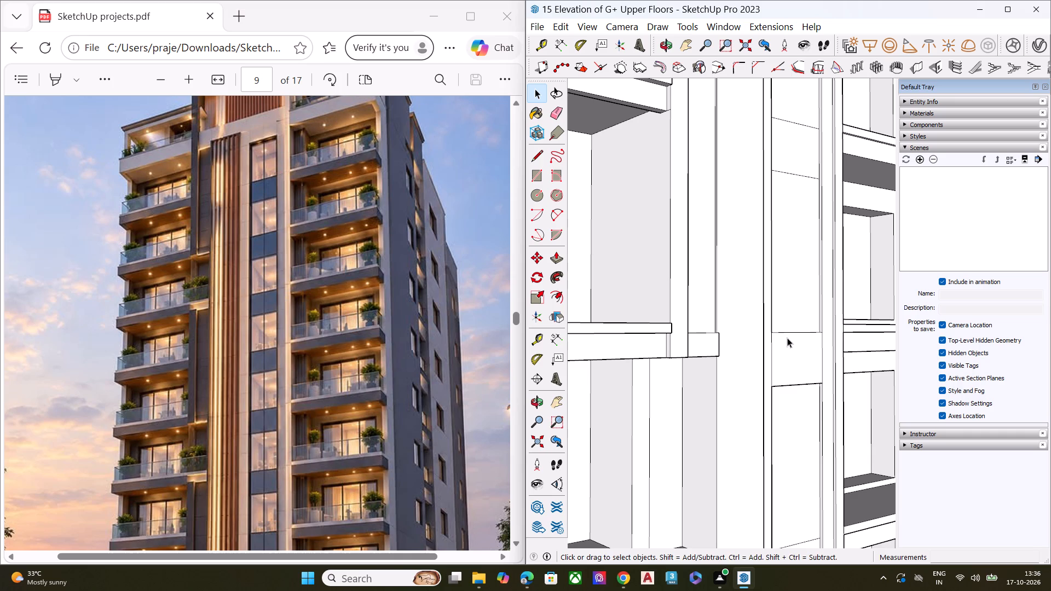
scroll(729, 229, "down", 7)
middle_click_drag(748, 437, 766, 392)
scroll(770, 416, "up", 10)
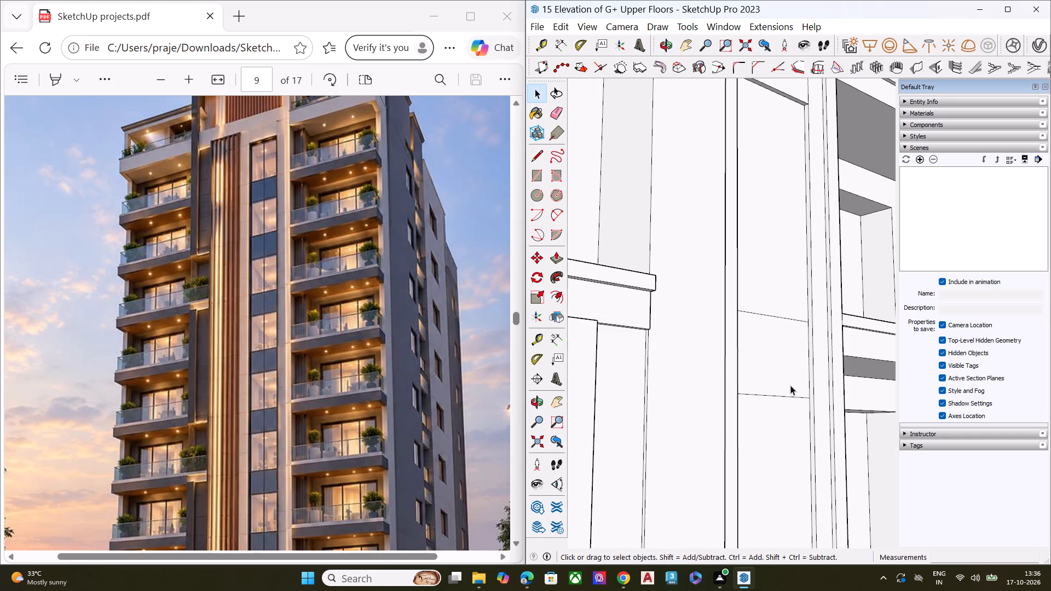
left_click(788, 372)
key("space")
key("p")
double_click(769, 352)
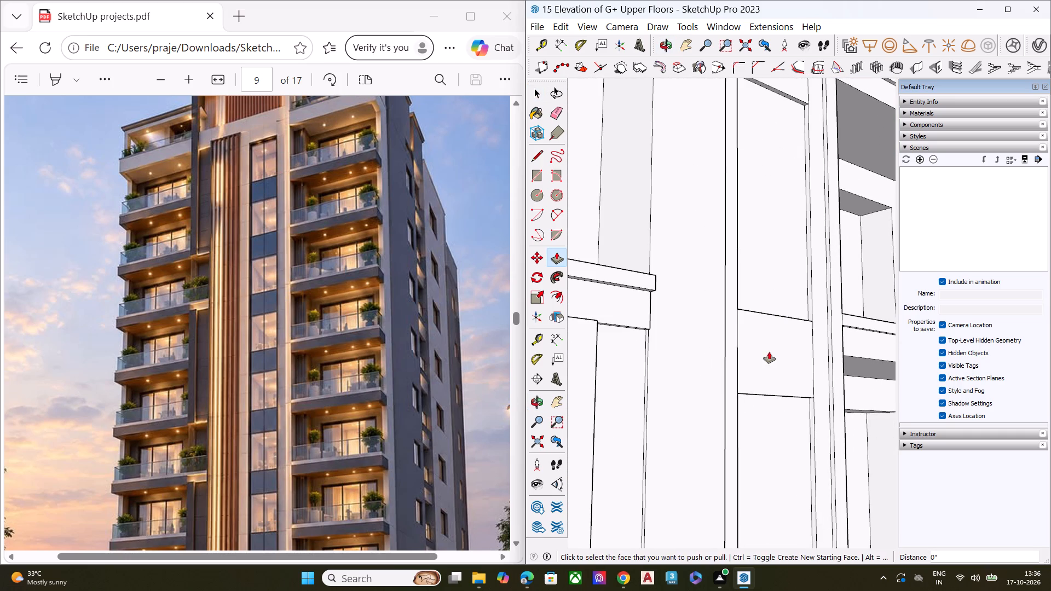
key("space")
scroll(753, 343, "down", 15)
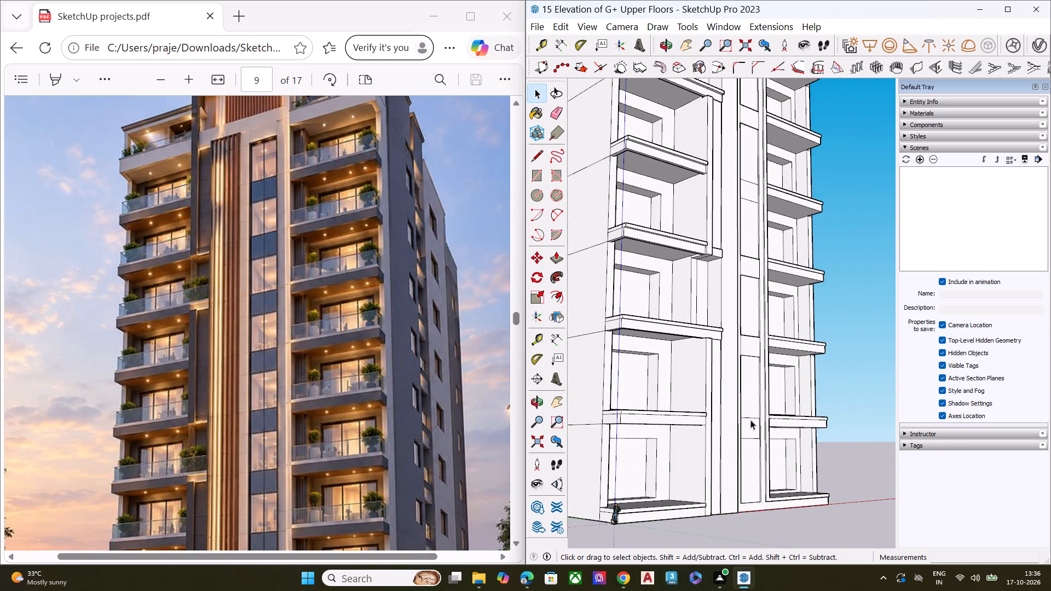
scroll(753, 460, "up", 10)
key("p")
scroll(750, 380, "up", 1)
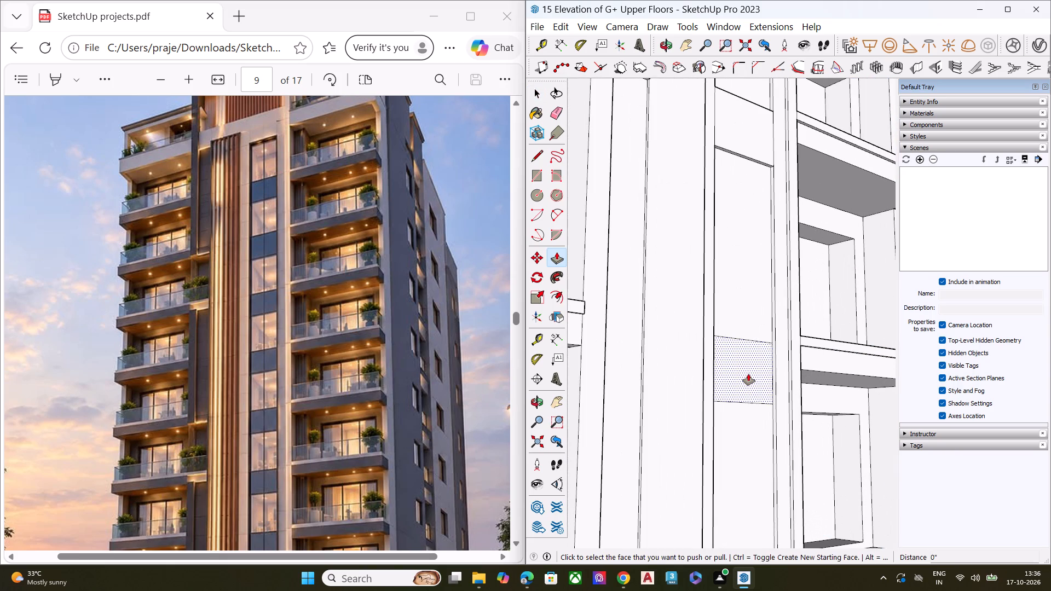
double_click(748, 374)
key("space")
Examine the spandrel bands and window recesses of the vertical panel over the whole tower and close up near its top.
scroll(748, 374, "down", 8)
middle_click_drag(761, 367, 762, 522)
scroll(751, 285, "down", 6)
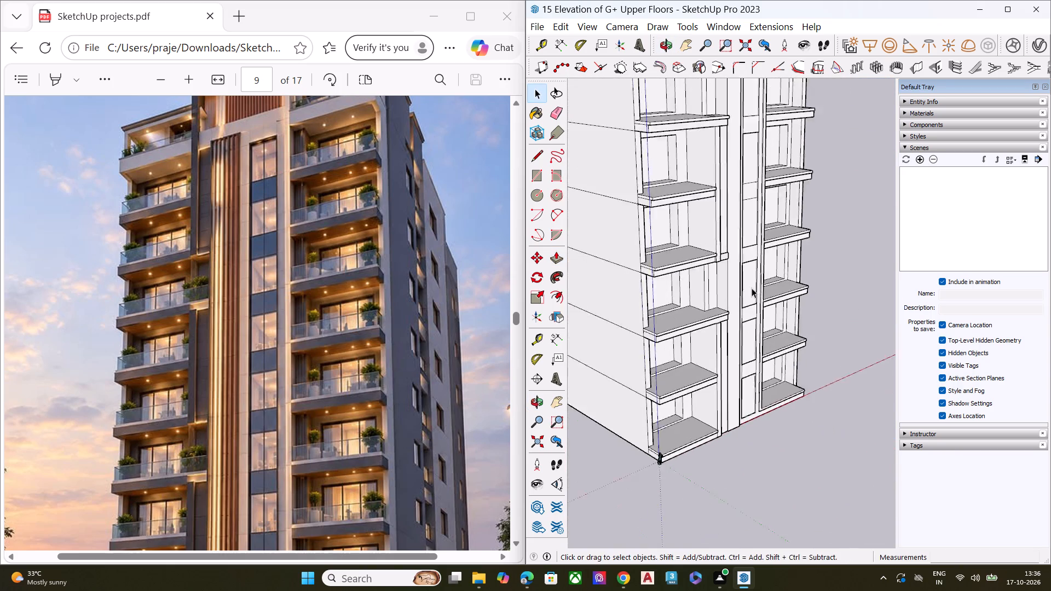
scroll(752, 288, "down", 3)
middle_click_drag(795, 352, 760, 390)
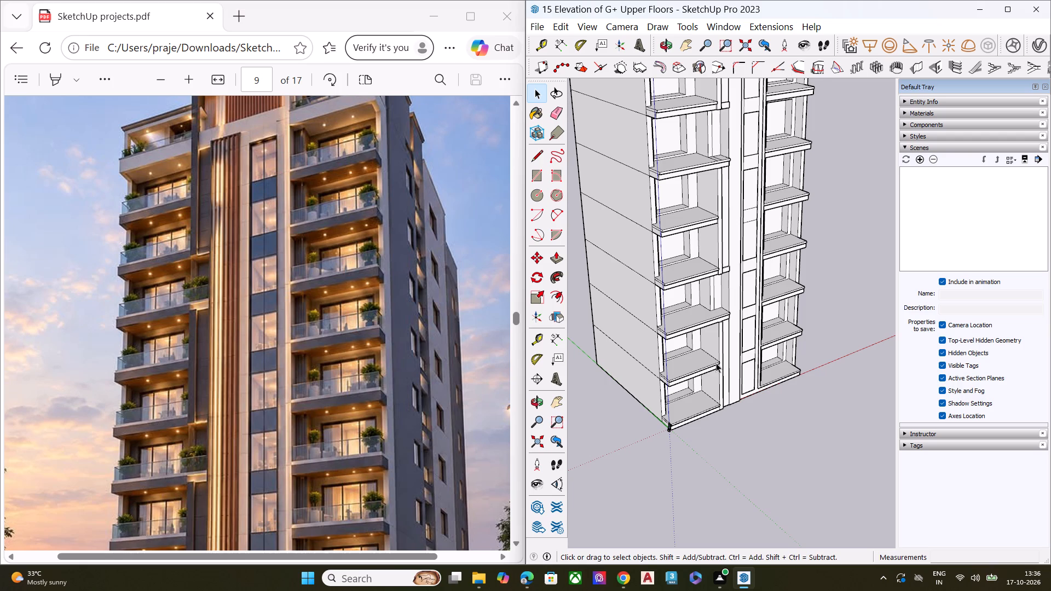
scroll(716, 418, "down", 7)
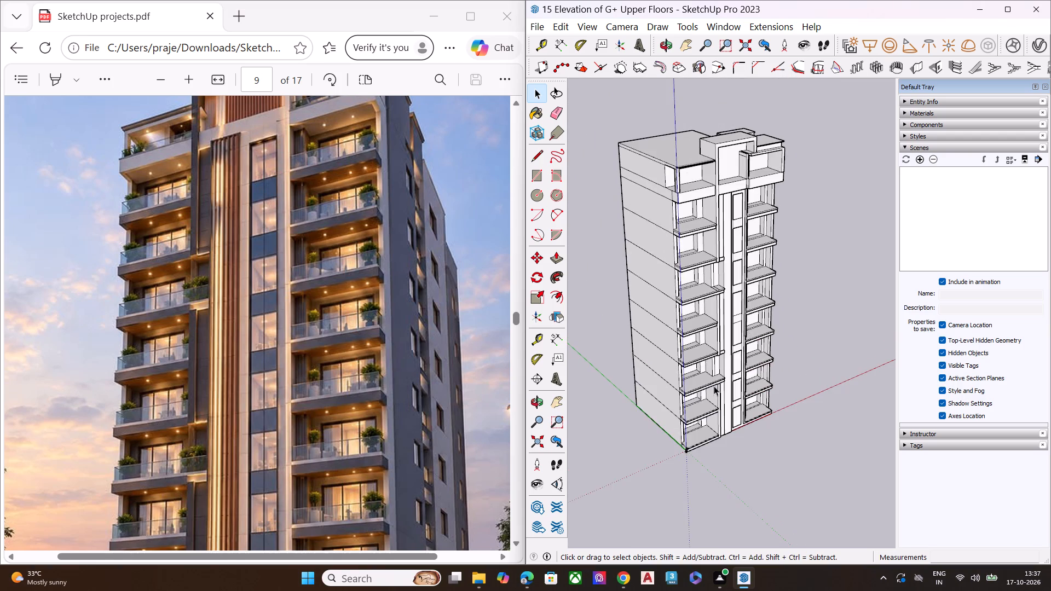
scroll(734, 212, "up", 2)
scroll(735, 211, "down", 1)
scroll(737, 209, "up", 2)
scroll(740, 204, "down", 2)
scroll(740, 202, "up", 6)
scroll(744, 233, "down", 2)
scroll(744, 233, "up", 6)
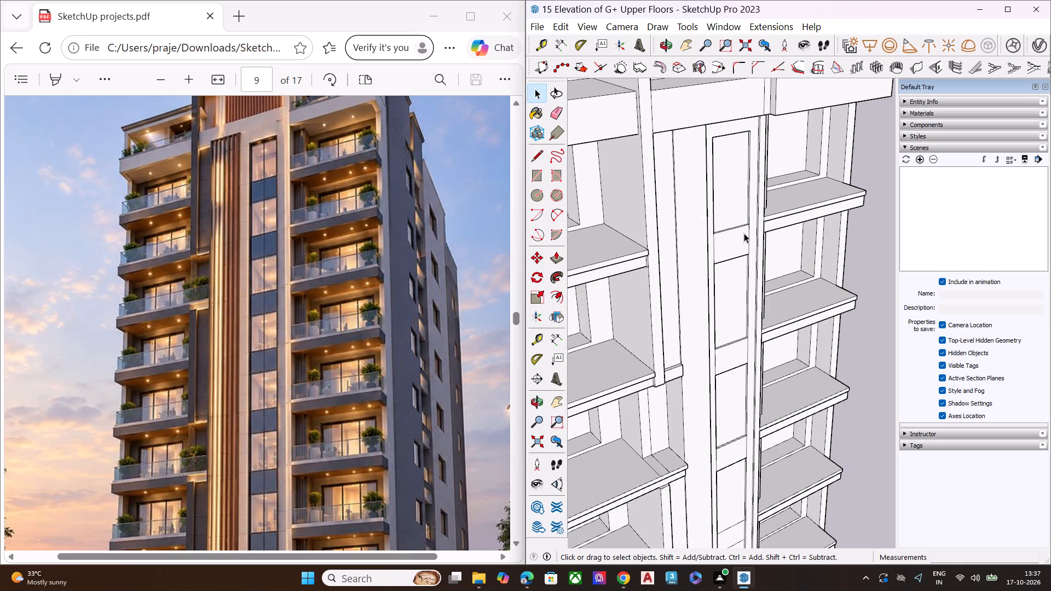
scroll(732, 207, "up", 6)
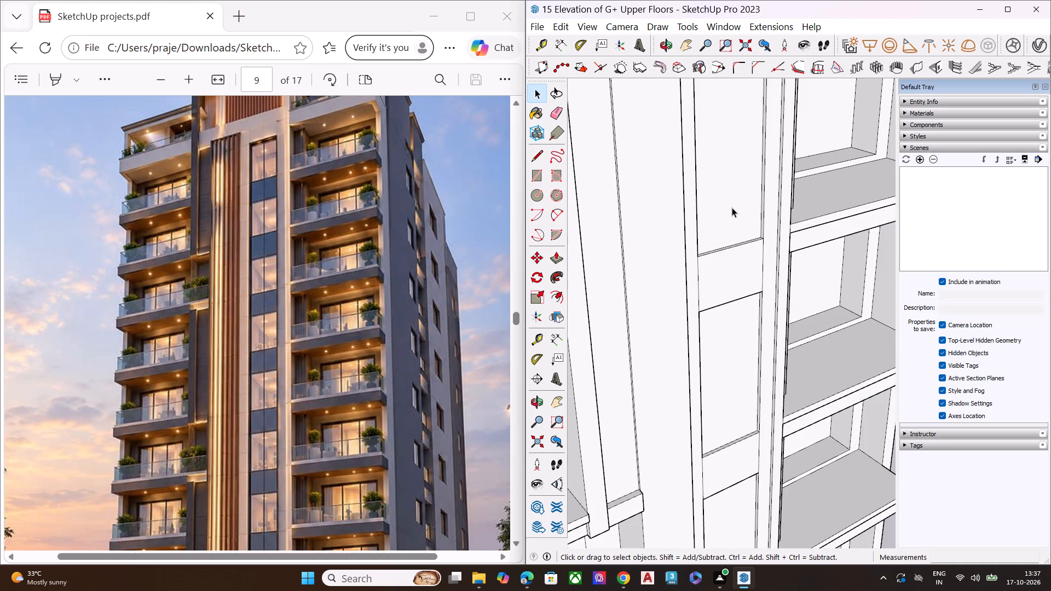
left_click(732, 207)
scroll(732, 220, "down", 4)
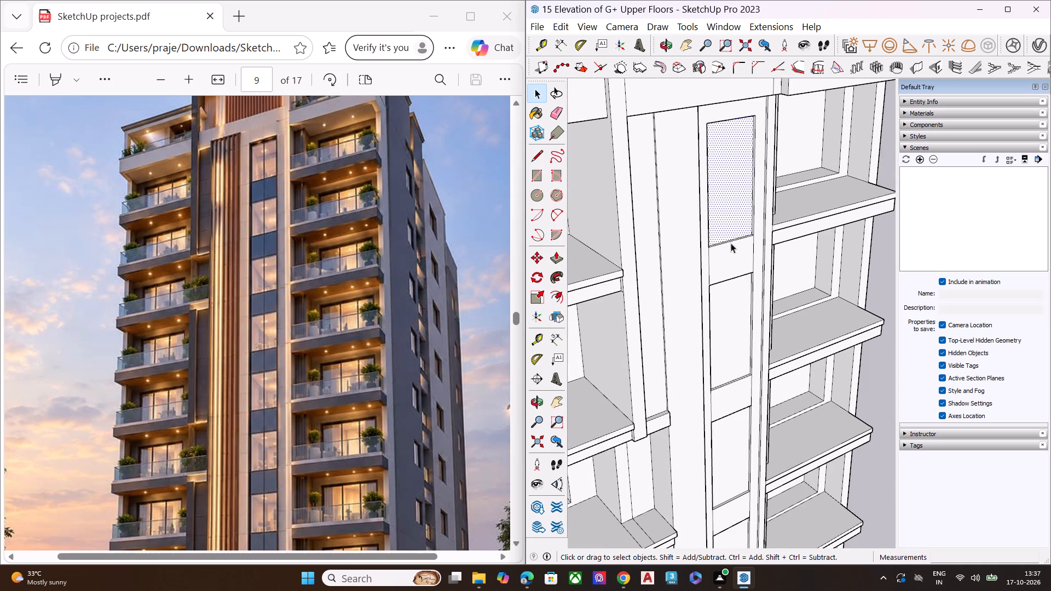
key("space")
scroll(725, 236, "up", 4)
scroll(725, 236, "down", 1)
scroll(725, 236, "up", 5)
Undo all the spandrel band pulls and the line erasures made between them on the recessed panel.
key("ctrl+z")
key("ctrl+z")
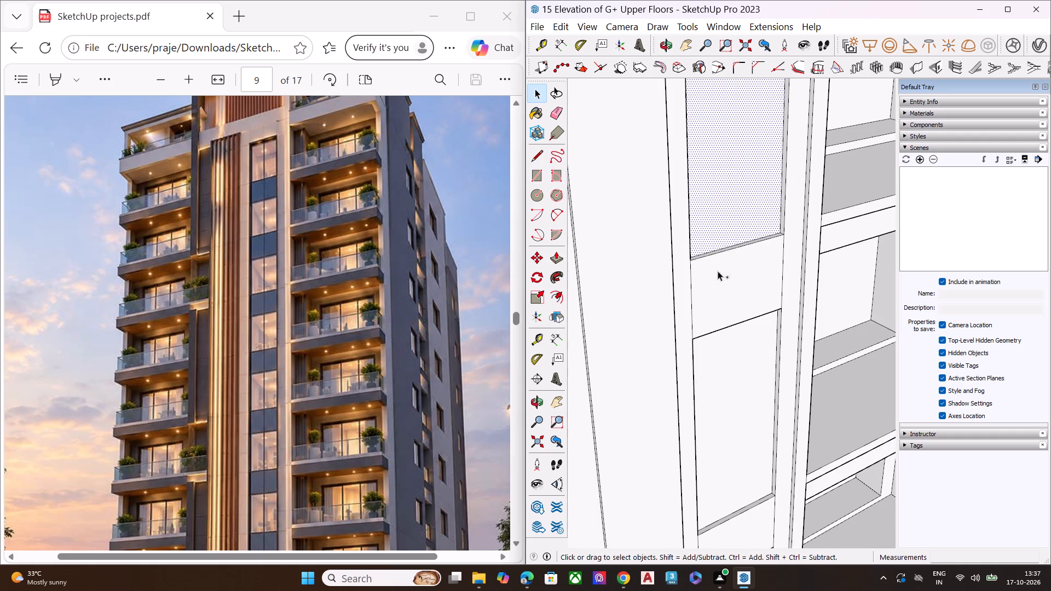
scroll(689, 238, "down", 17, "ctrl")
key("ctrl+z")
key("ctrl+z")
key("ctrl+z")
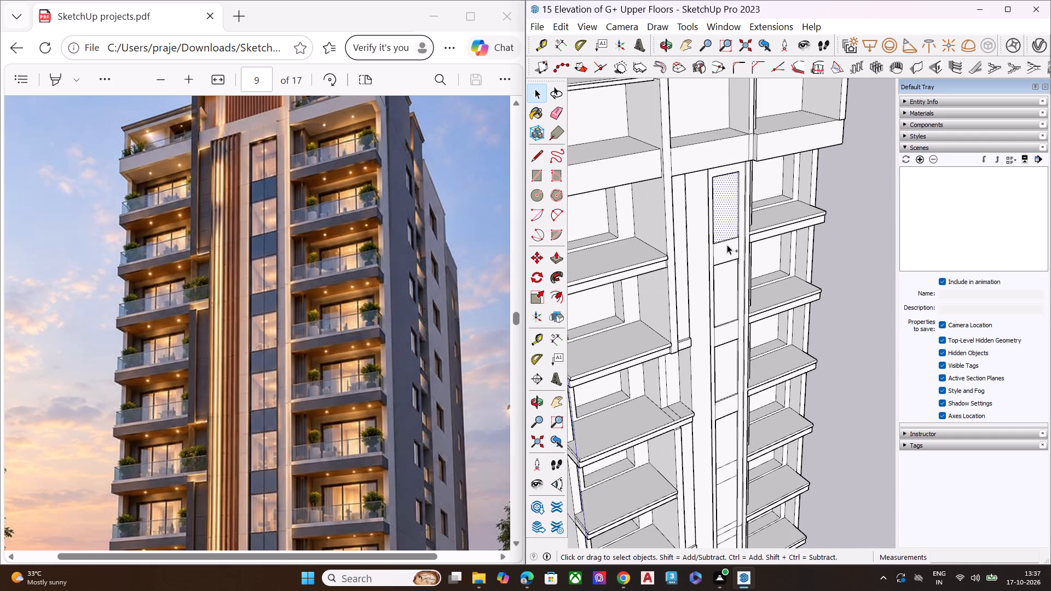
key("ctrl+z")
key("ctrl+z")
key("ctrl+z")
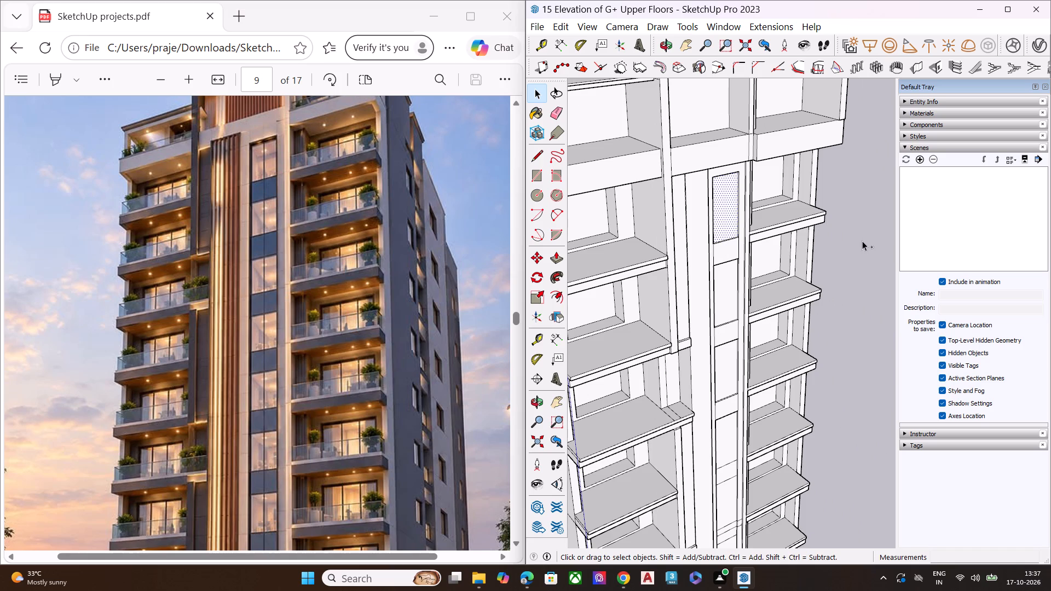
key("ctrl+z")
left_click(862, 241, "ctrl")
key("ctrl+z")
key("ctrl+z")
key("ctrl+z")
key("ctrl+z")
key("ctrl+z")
Erase the two stray floor line ends crossing the narrow side strip beside the recessed vertical panel.
scroll(719, 264, "down", 1)
scroll(719, 264, "up", 2)
scroll(719, 265, "down", 2)
scroll(719, 265, "up", 1)
scroll(719, 265, "down", 3)
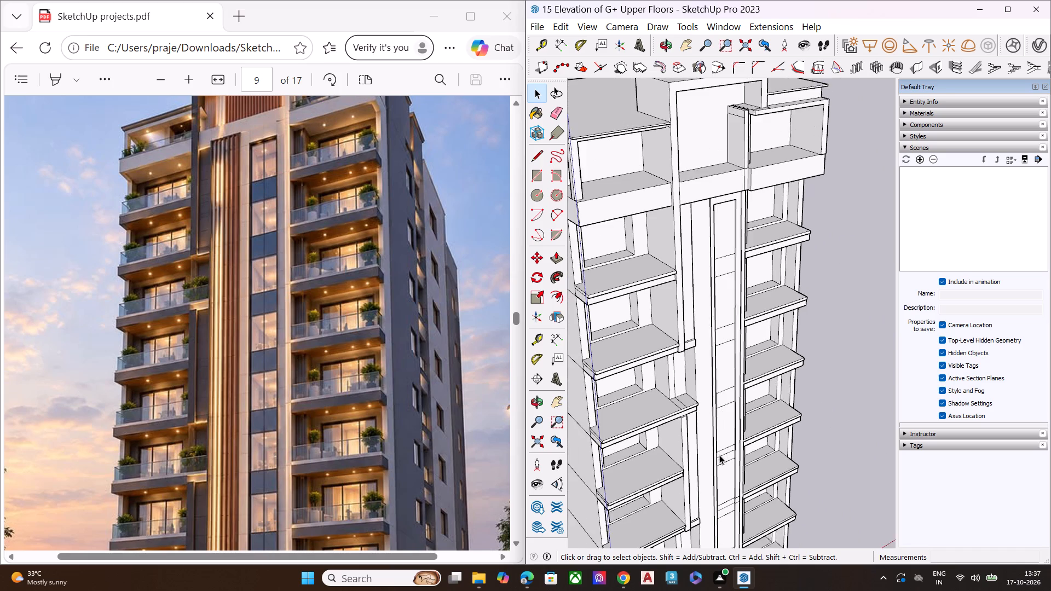
middle_click_drag(719, 455, 721, 320)
scroll(720, 328, "up", 2)
scroll(721, 318, "down", 10)
scroll(721, 489, "up", 1)
scroll(721, 492, "down", 1)
scroll(721, 492, "up", 6)
scroll(729, 271, "up", 6)
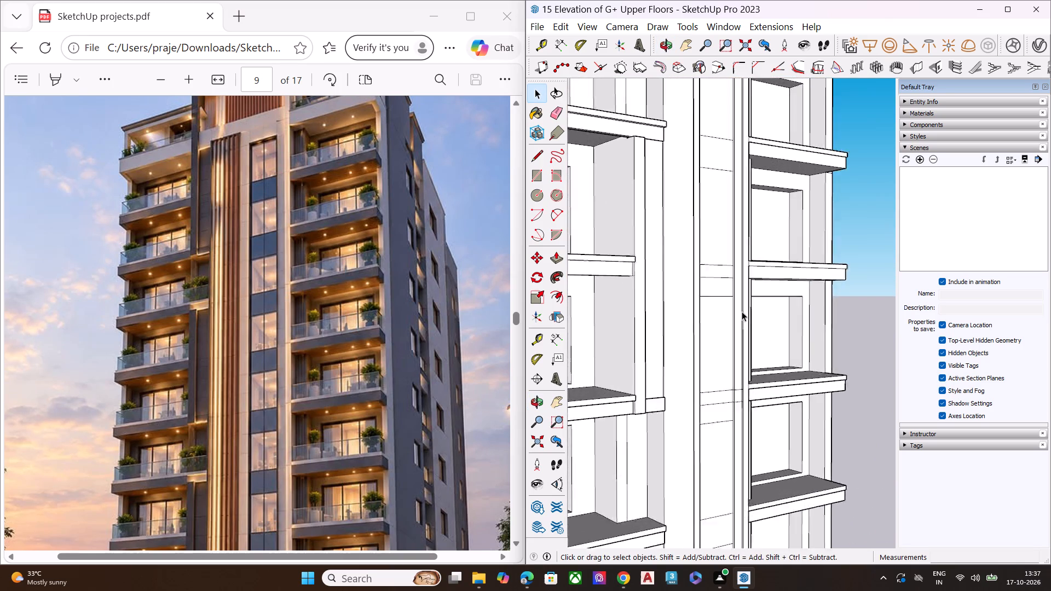
scroll(742, 311, "up", 3)
scroll(717, 351, "down", 6)
scroll(709, 469, "up", 6)
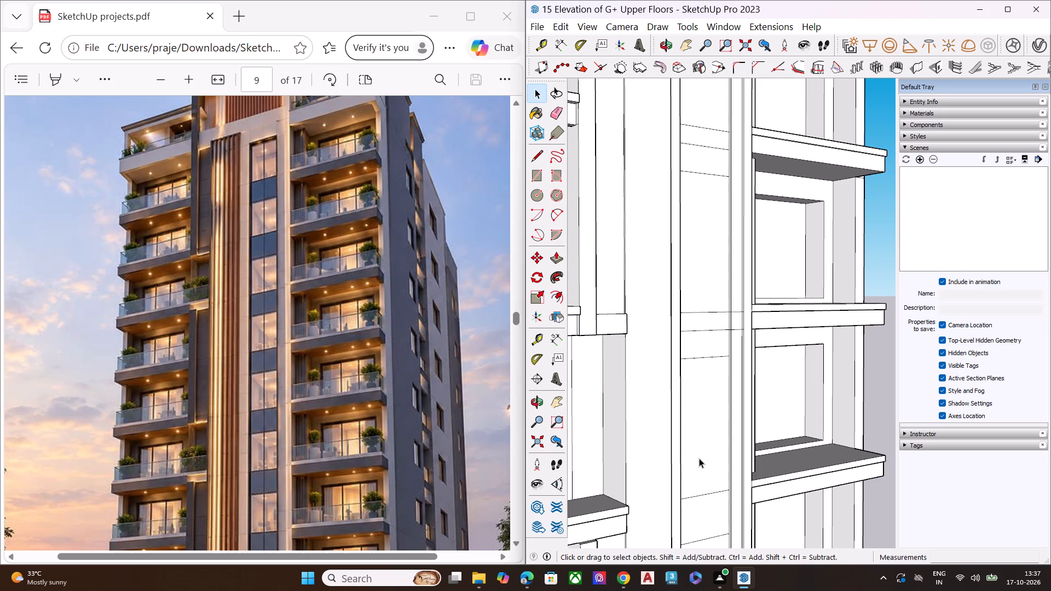
key("e")
scroll(732, 329, "up", 9)
scroll(754, 288, "up", 2)
scroll(754, 288, "down", 1)
scroll(754, 288, "up", 4)
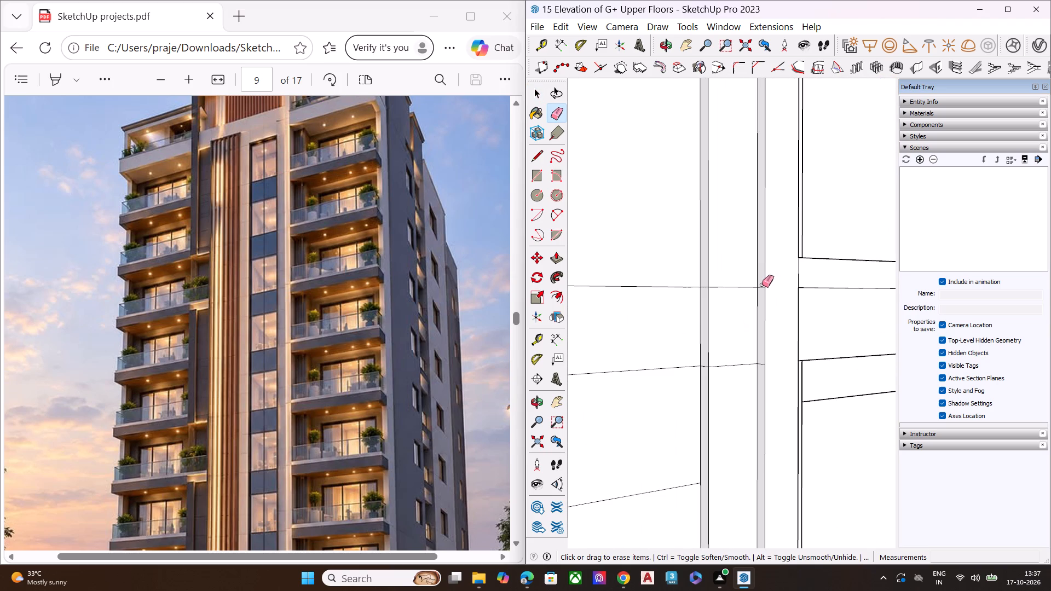
left_click(760, 287)
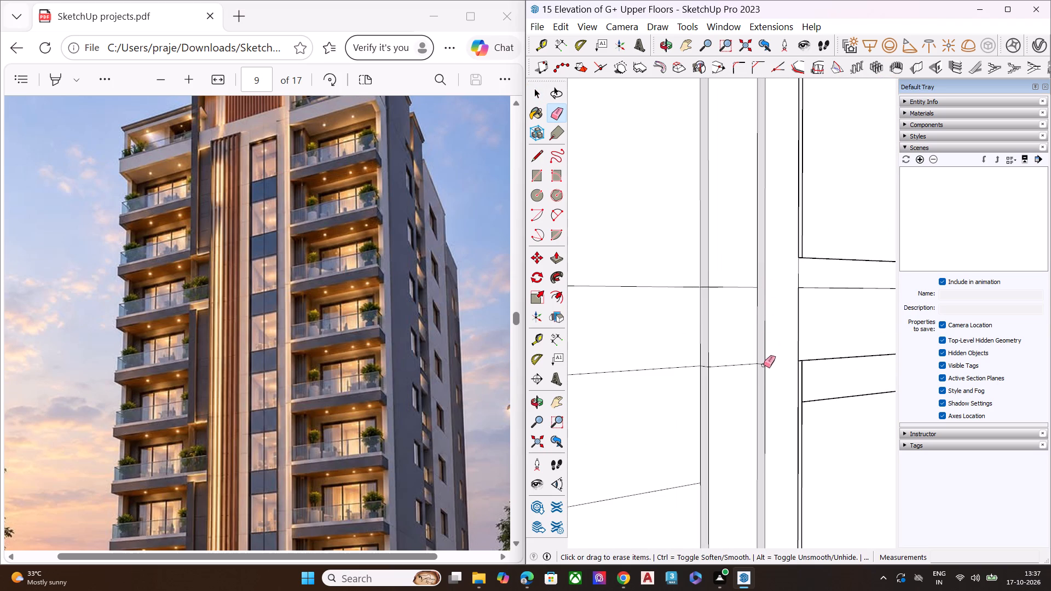
left_click(762, 364)
Erase the stray floor line segments on the panel's side reveal and adjoining strip, plus the middle line inside the spandrel band.
middle_click_drag(706, 332, 769, 335)
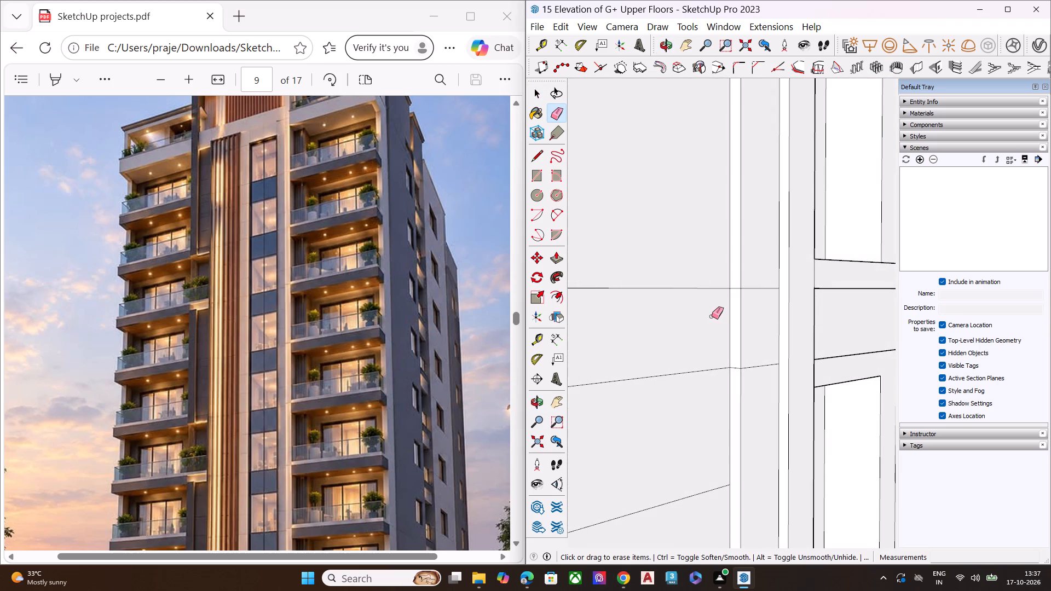
scroll(714, 305, "up", 2)
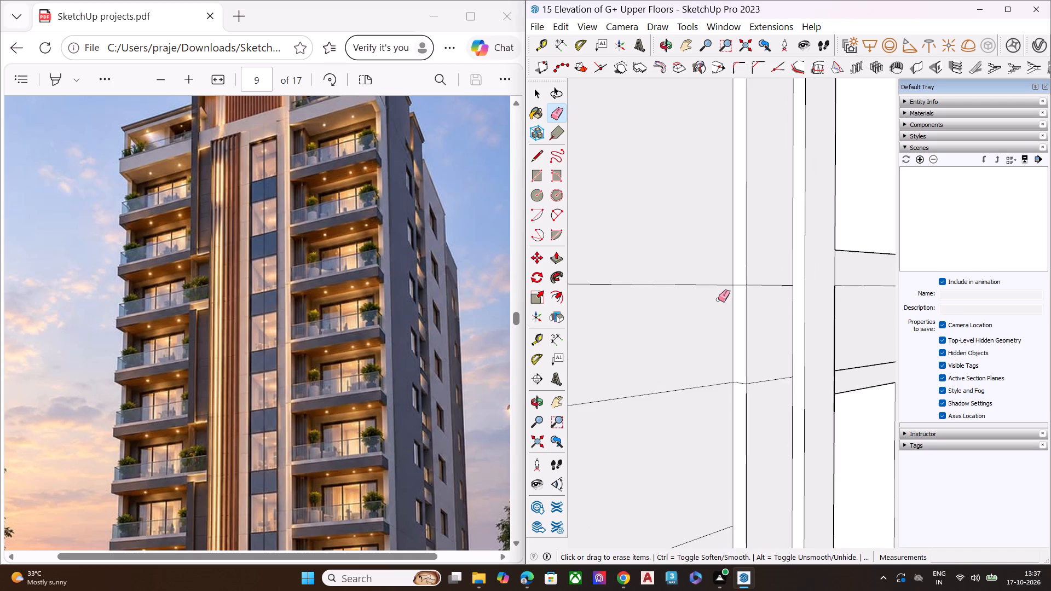
scroll(718, 299, "up", 2)
scroll(736, 288, "down", 1)
scroll(736, 288, "up", 3)
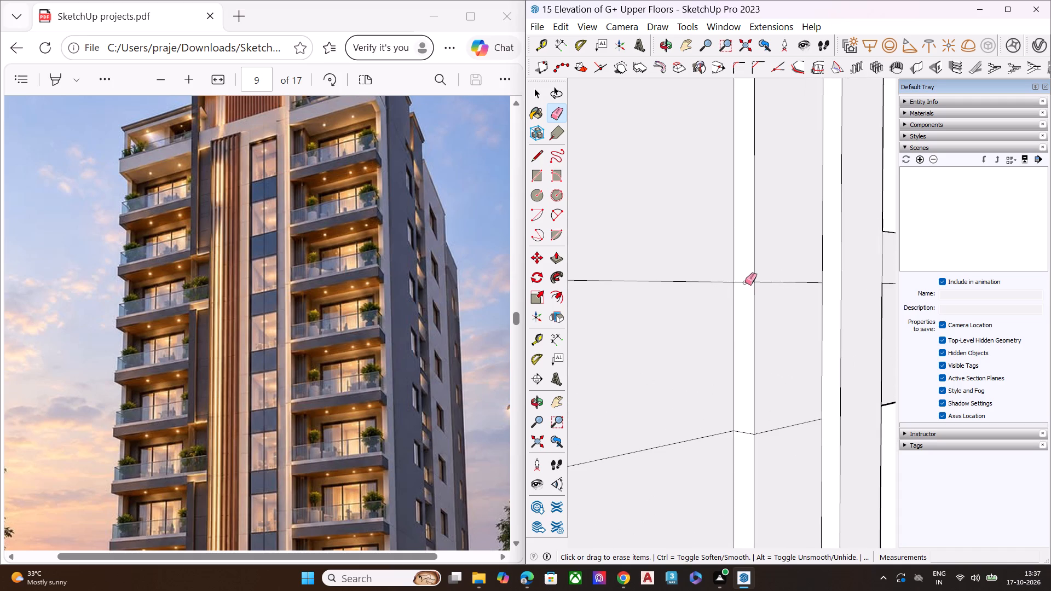
left_click(745, 282)
left_click(742, 432)
left_click(781, 428)
left_click(795, 282)
scroll(742, 303, "down", 1)
left_click(691, 428)
scroll(754, 331, "down", 9)
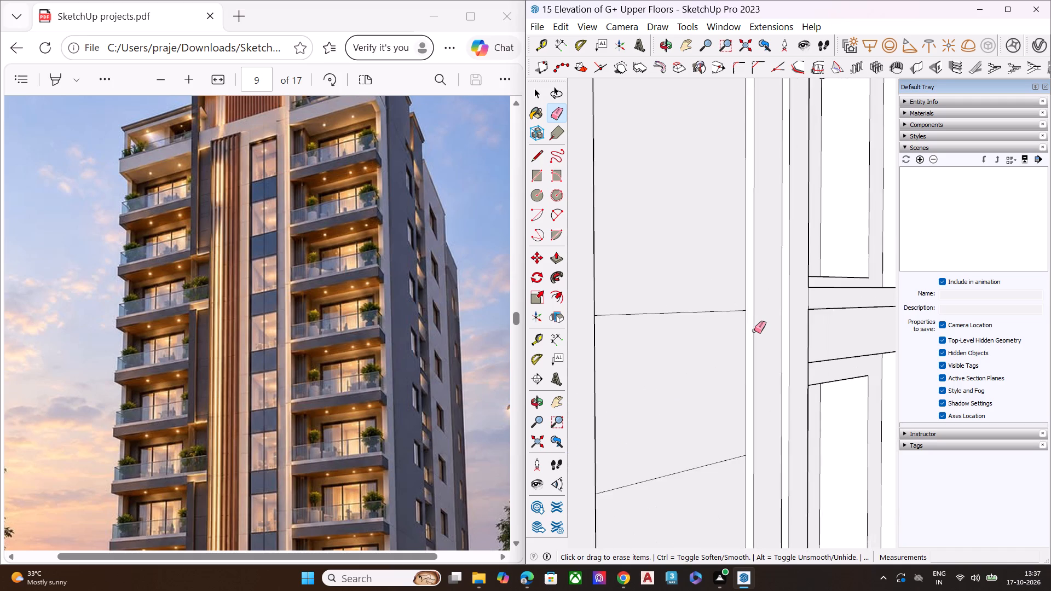
Erase the stray middle floor line inside another spandrel band of the recessed panel.
scroll(754, 331, "down", 1)
scroll(754, 331, "up", 2)
scroll(754, 331, "down", 1)
scroll(754, 331, "up", 1)
scroll(754, 331, "down", 12)
middle_click_drag(768, 330, 738, 459)
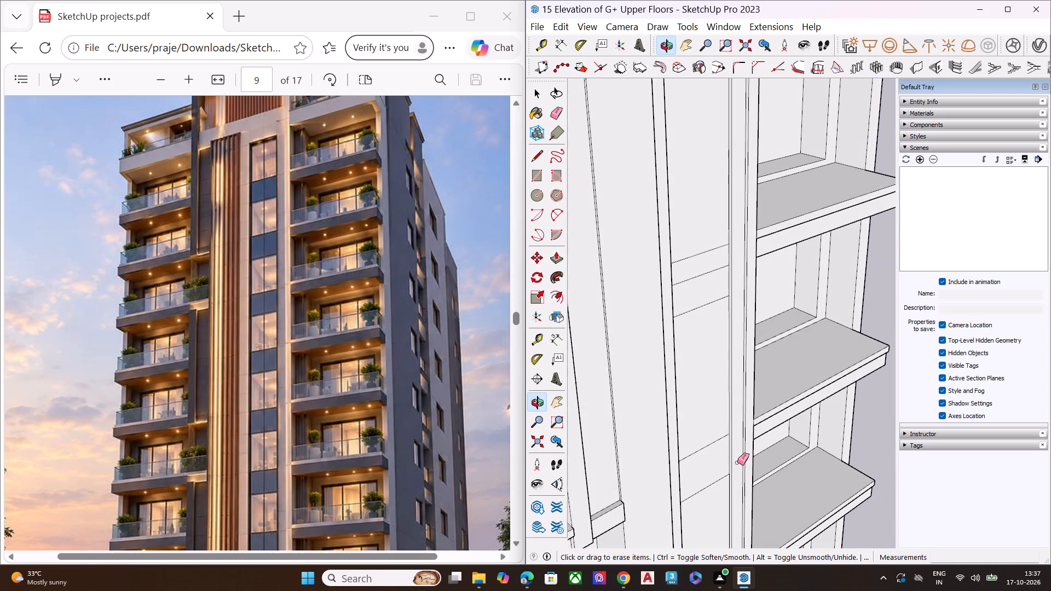
scroll(701, 279, "up", 3)
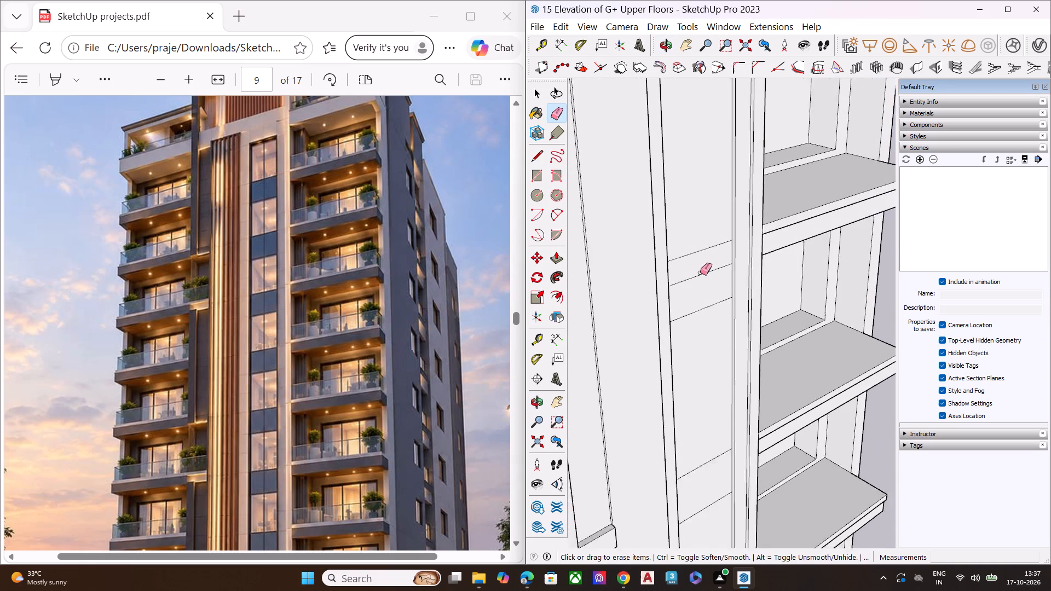
scroll(700, 273, "up", 3)
scroll(700, 305, "down", 7)
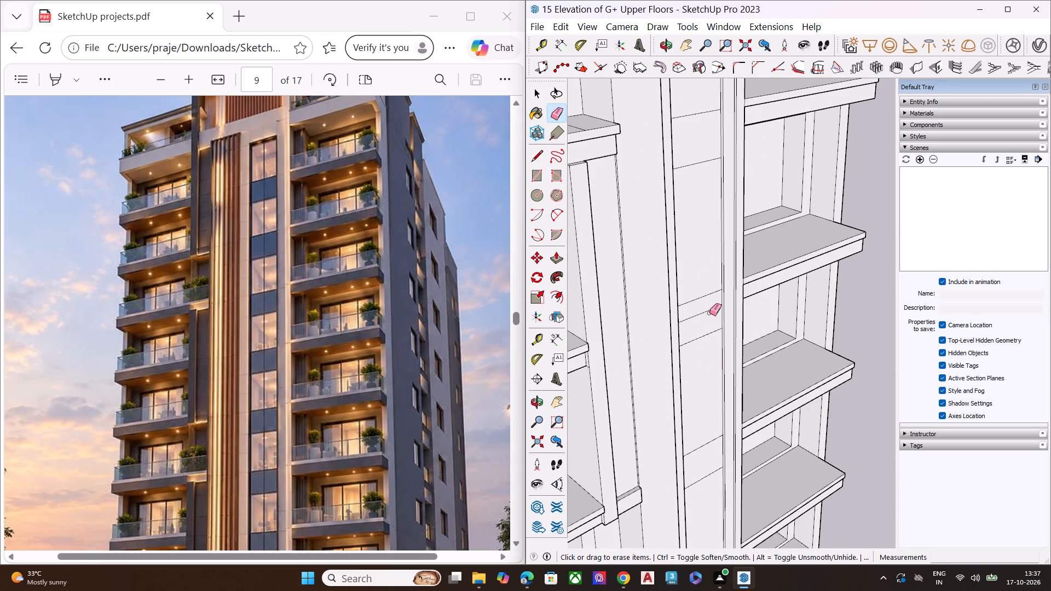
left_click(709, 311)
scroll(709, 312, "down", 7)
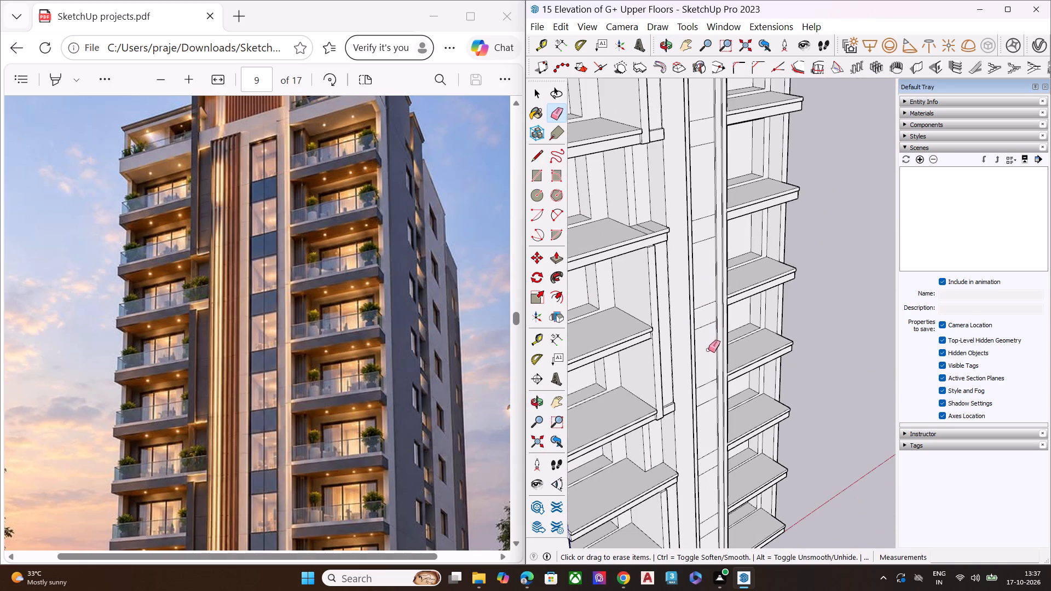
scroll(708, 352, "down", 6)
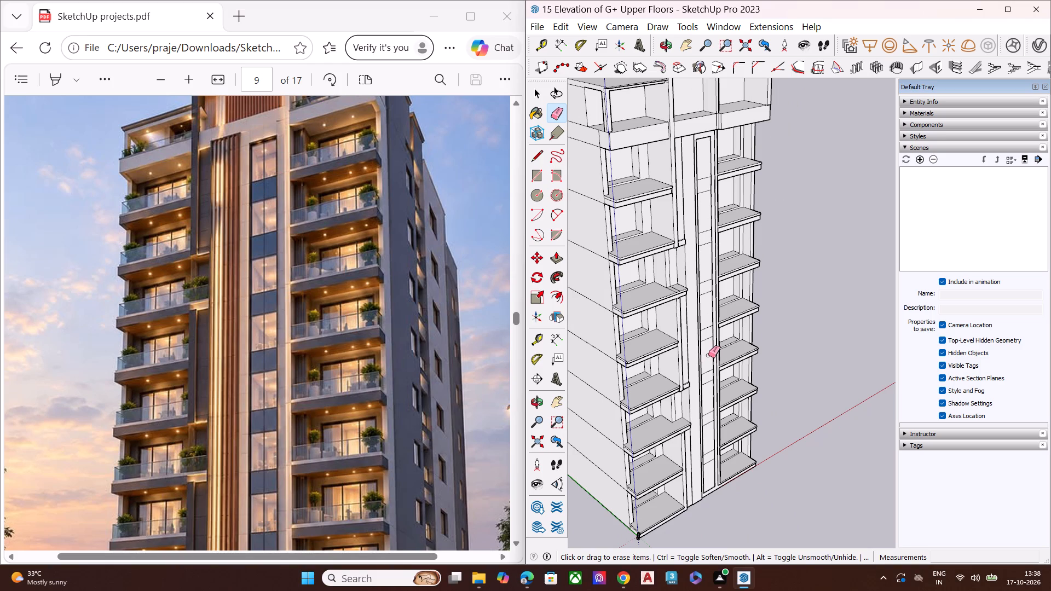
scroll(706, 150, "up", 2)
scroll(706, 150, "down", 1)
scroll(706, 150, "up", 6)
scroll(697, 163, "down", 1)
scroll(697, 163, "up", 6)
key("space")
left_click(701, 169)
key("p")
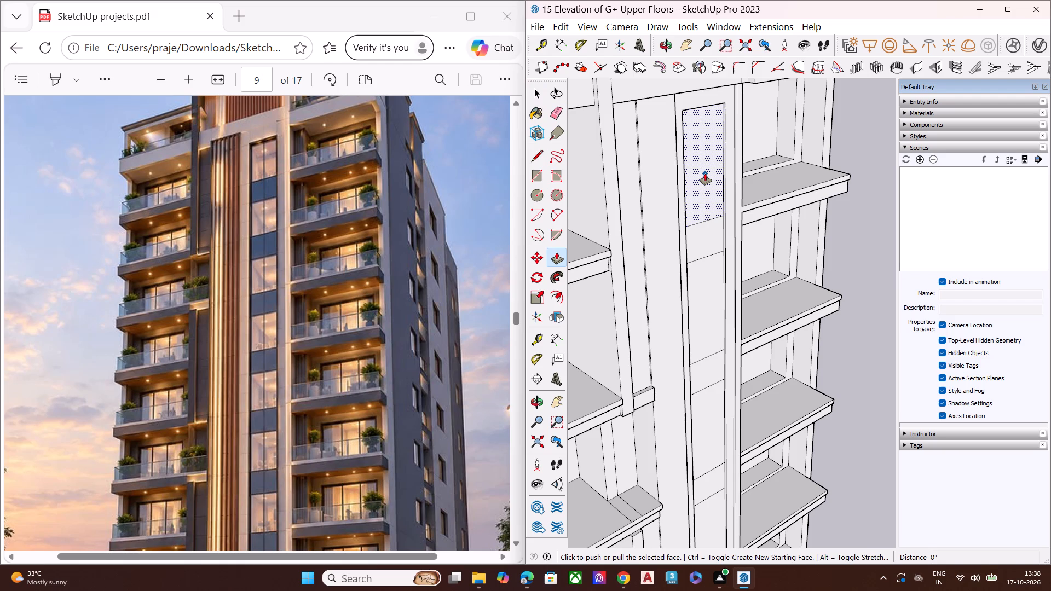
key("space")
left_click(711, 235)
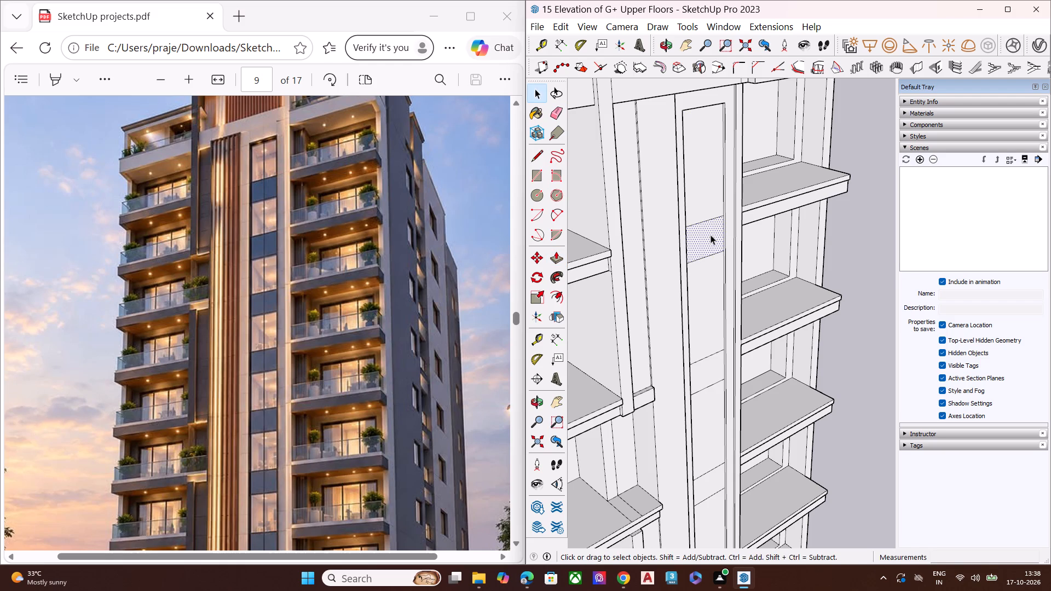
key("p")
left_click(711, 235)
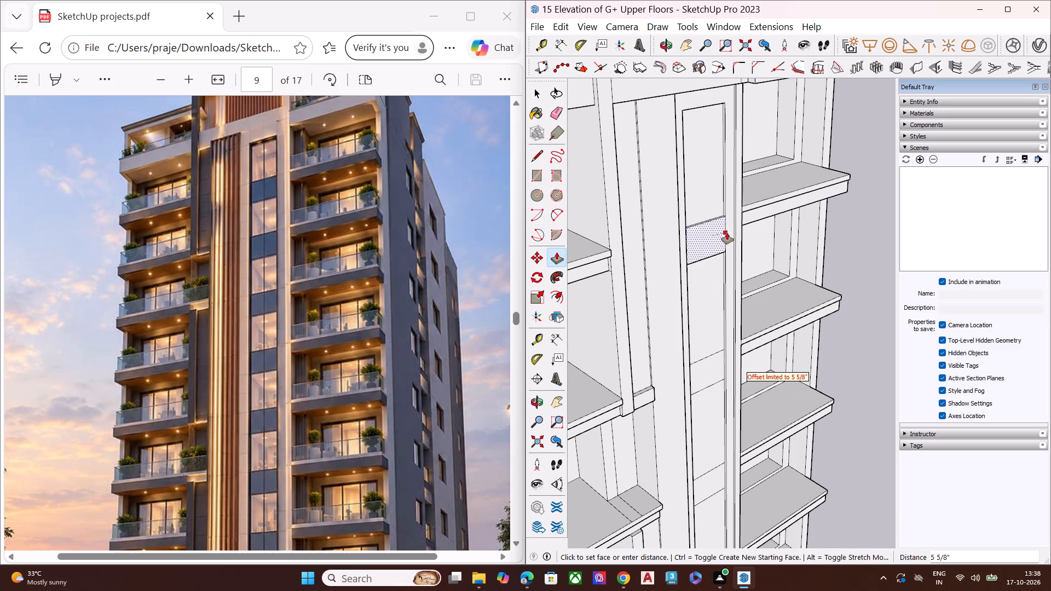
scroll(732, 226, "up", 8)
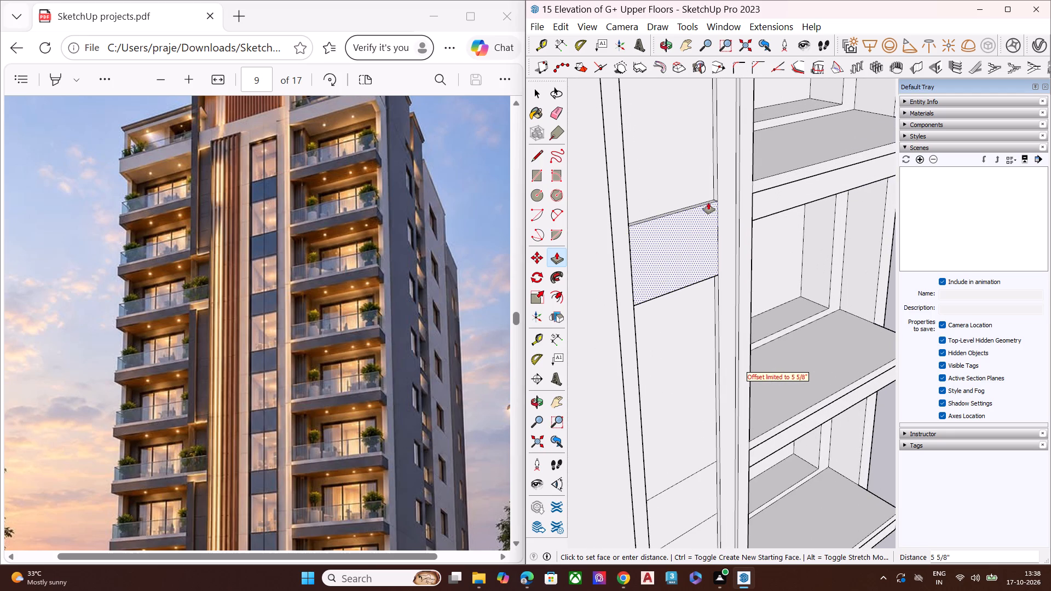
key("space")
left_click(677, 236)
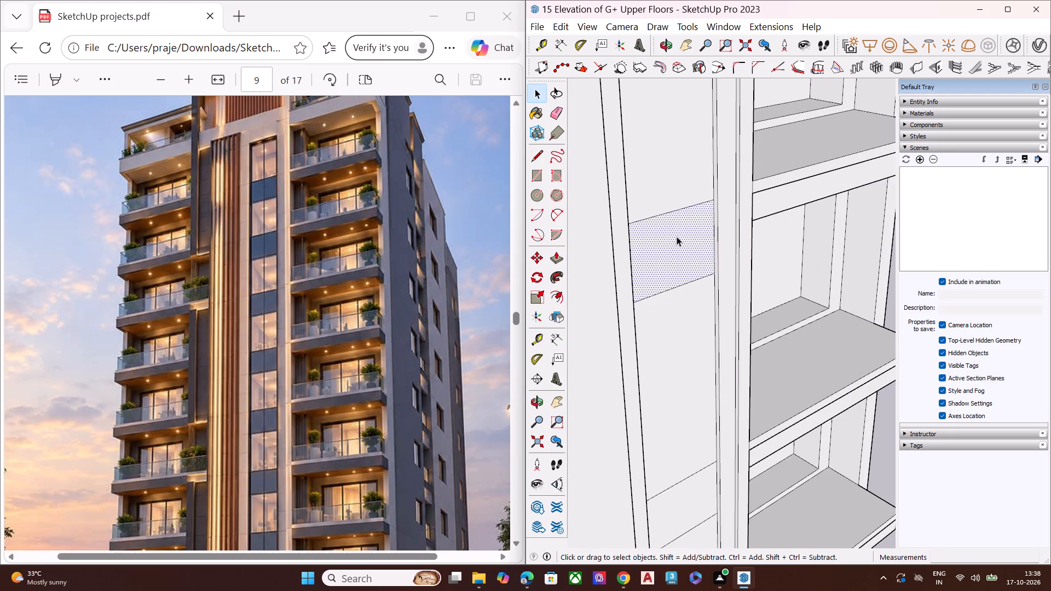
Push/Pull the top window section of the vertical panel inward about 1' 11 3/4", and push it deeper a second time.
left_click(669, 187)
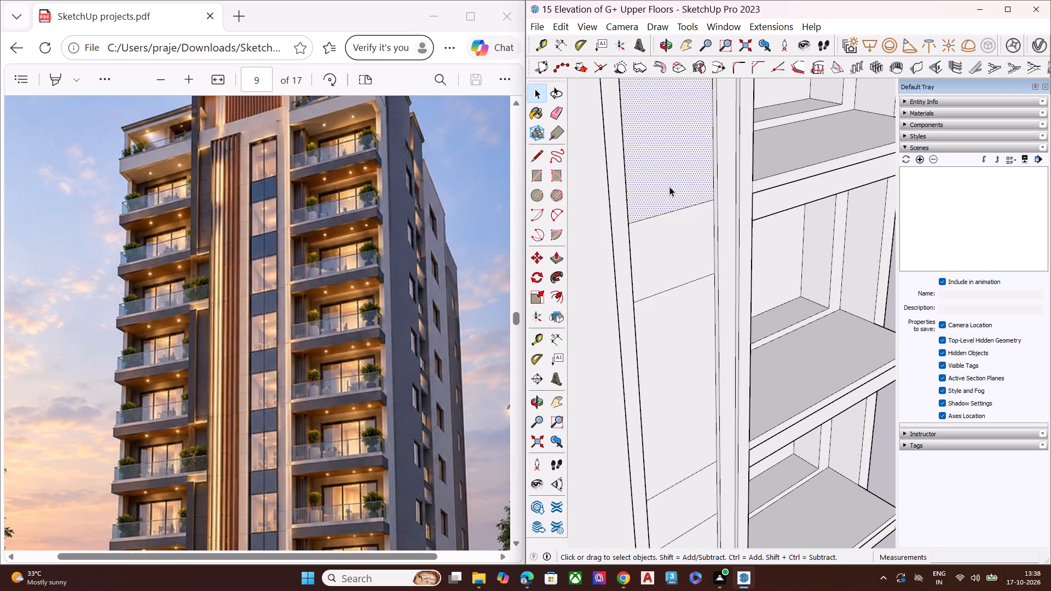
key("p")
left_click(688, 182)
left_click_drag(671, 177, 640, 164)
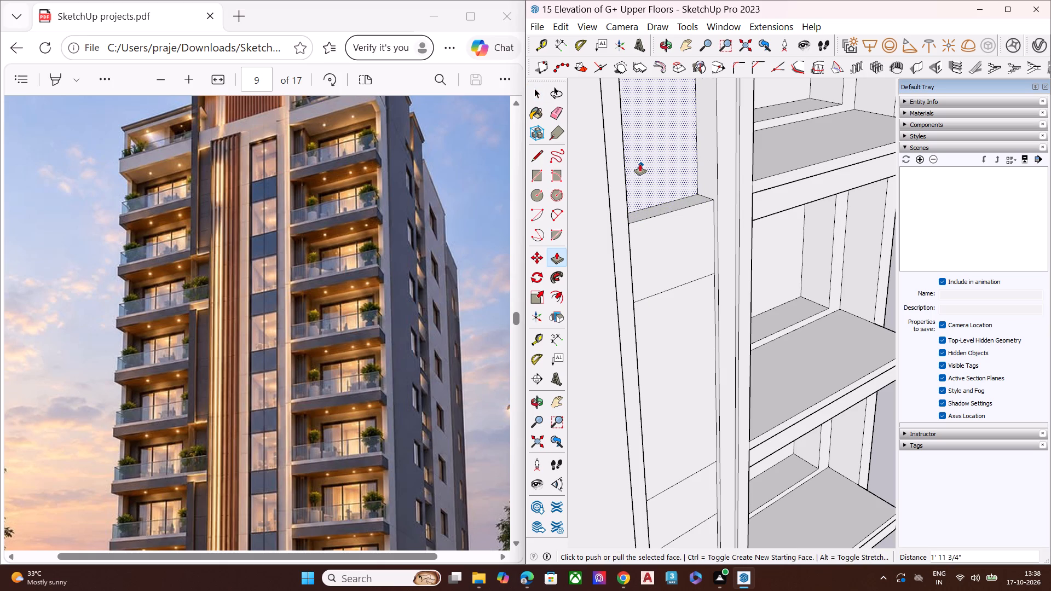
left_click_drag(640, 164, 639, 164)
left_click_drag(672, 172, 625, 104)
scroll(660, 141, "down", 5)
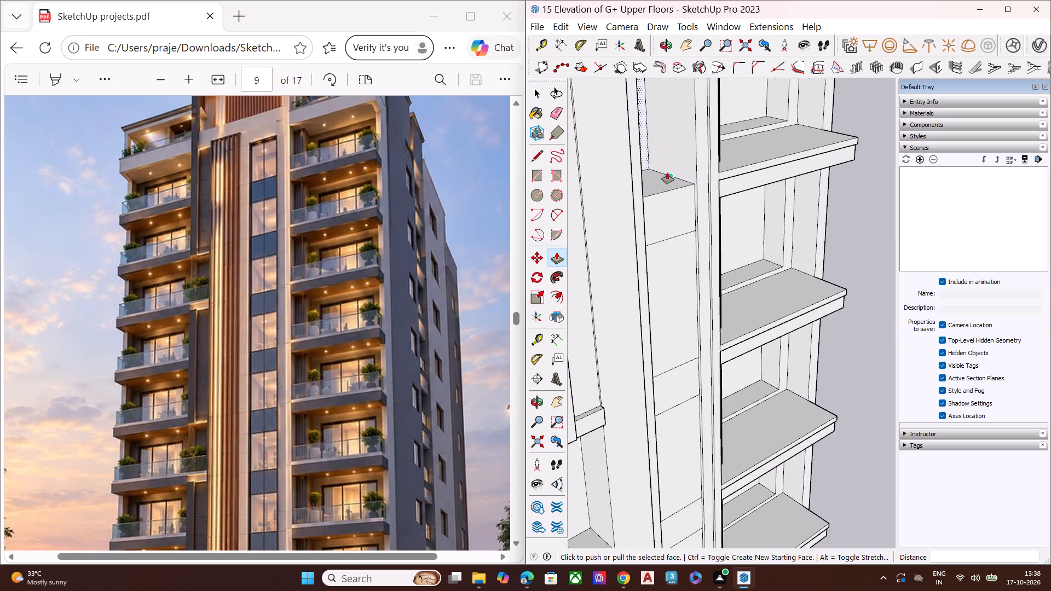
middle_click_drag(697, 231, 601, 239)
scroll(673, 225, "down", 2)
scroll(677, 227, "up", 1)
scroll(679, 227, "down", 6)
middle_click_drag(657, 254, 675, 159)
key("space")
left_click(805, 195)
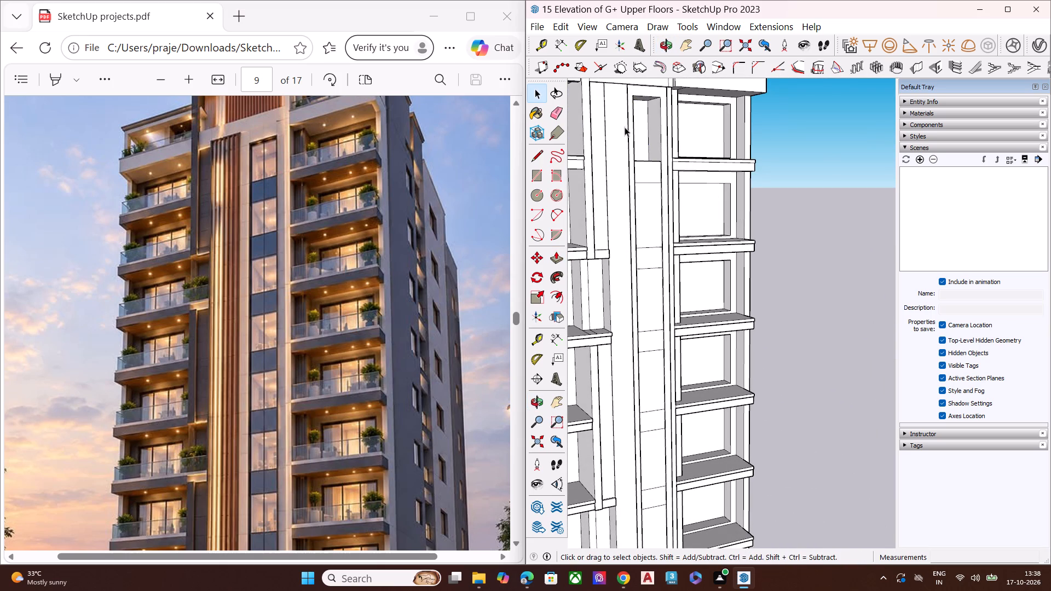
Push/Pull the topmost spandrel band below the recessed window inward about 9 9/16".
scroll(631, 108, "up", 6)
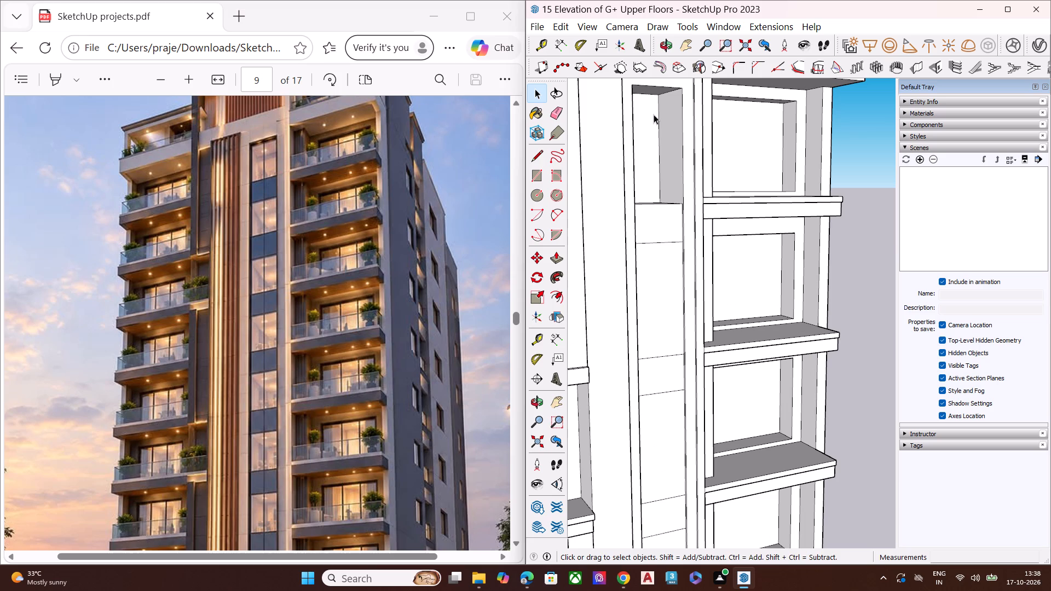
middle_click_drag(662, 158, 731, 147)
scroll(723, 176, "up", 8)
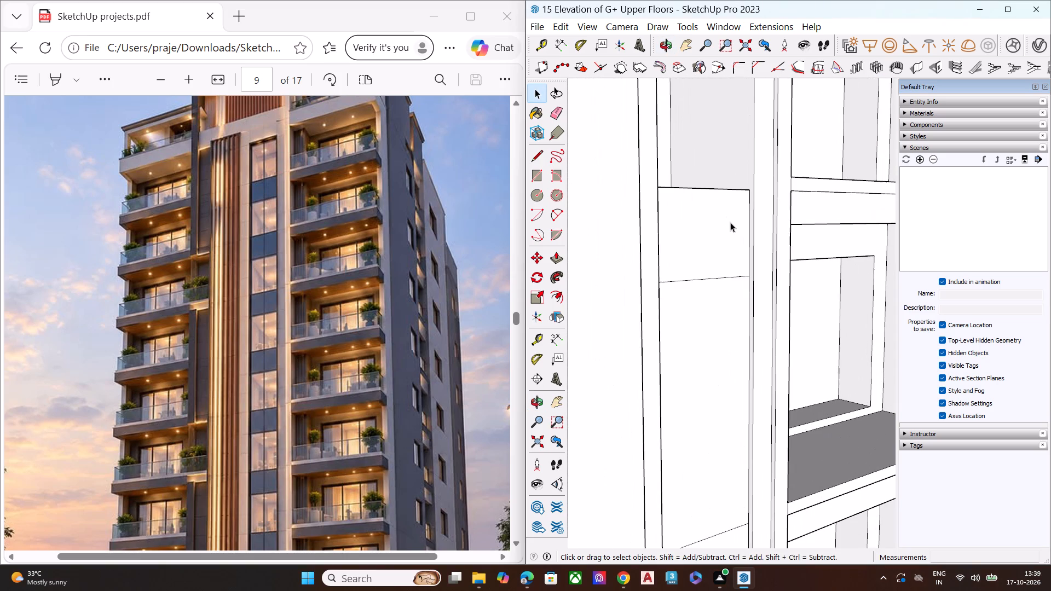
left_click(727, 223)
key("p")
left_click(727, 223)
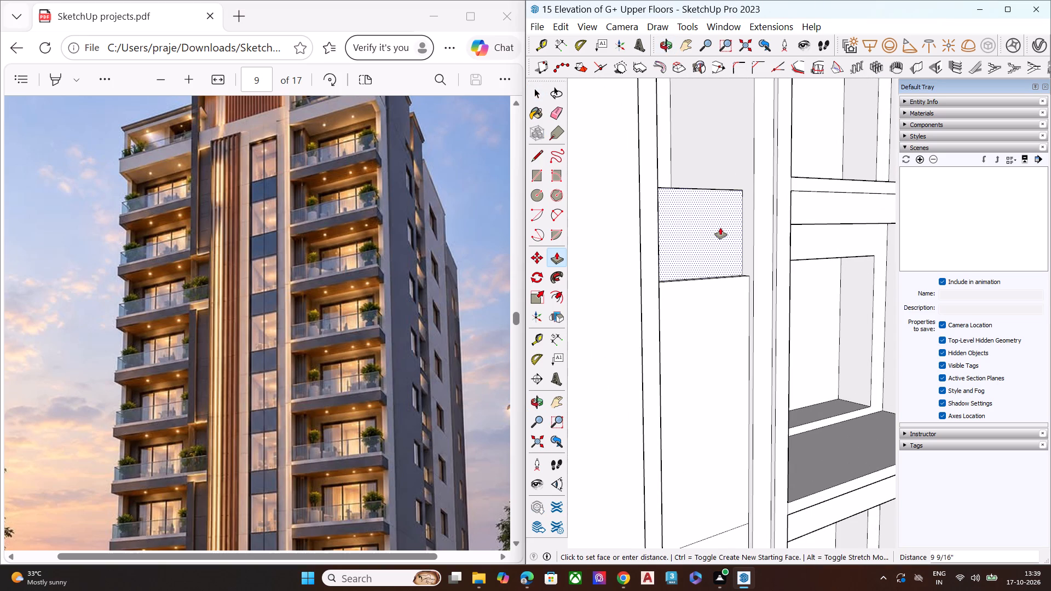
left_click(720, 228)
key("space")
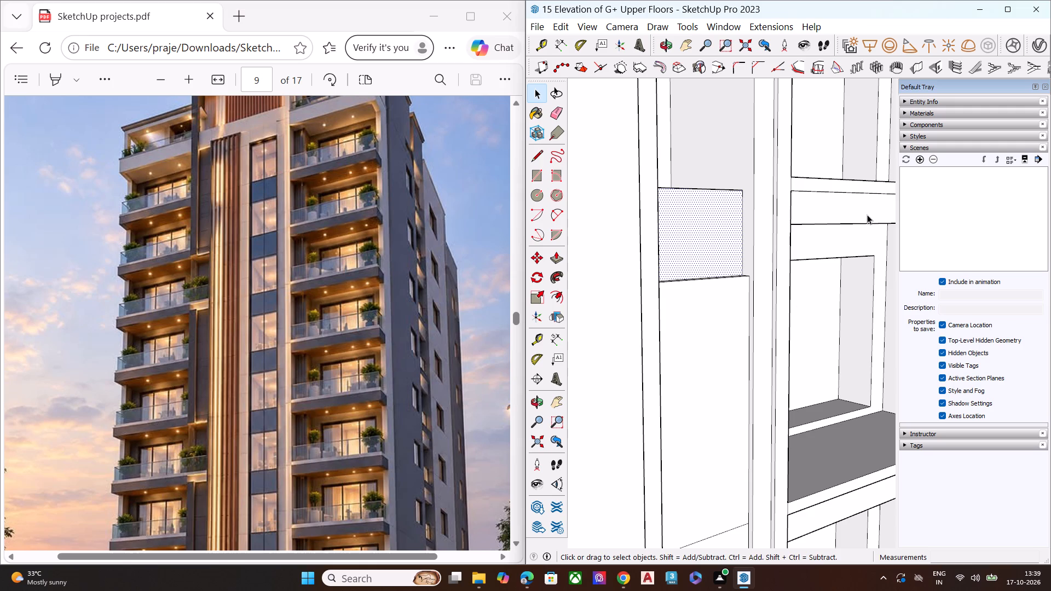
scroll(682, 236, "down", 10)
key("space")
left_click(861, 195)
Push/Pull the second window section from the top inward to match the depth of the top window recess.
middle_click_drag(729, 257, 662, 317)
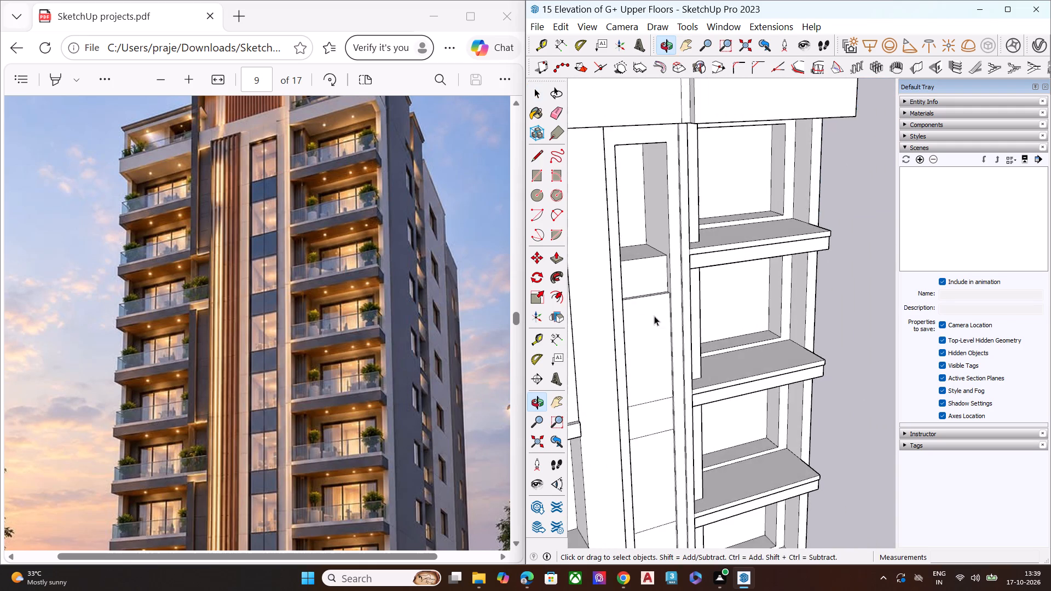
scroll(641, 239, "up", 4)
key("p")
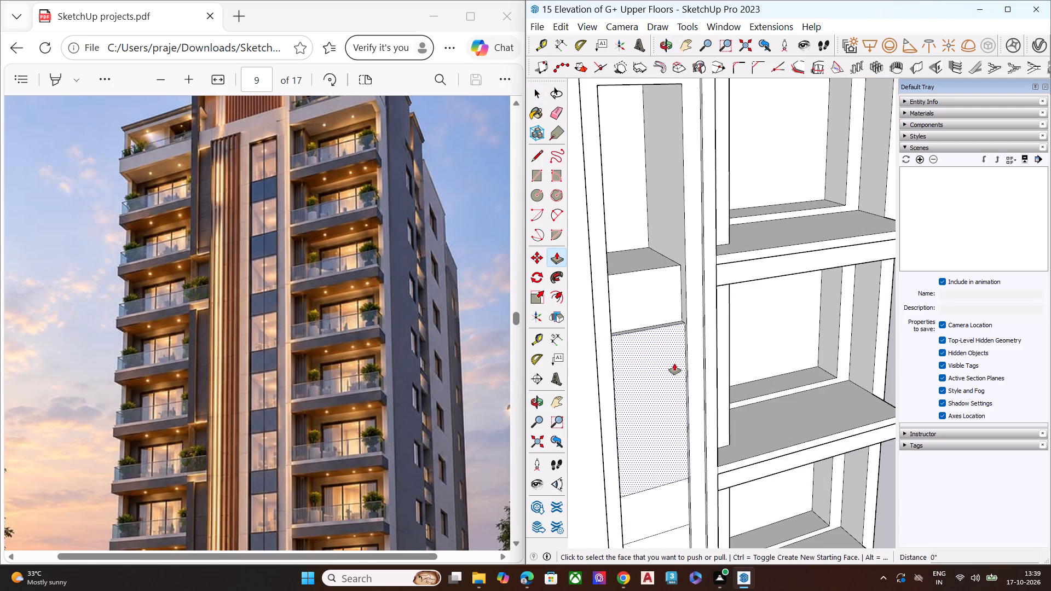
left_click(674, 363)
left_click(644, 170)
key("space")
scroll(668, 157, "down", 7)
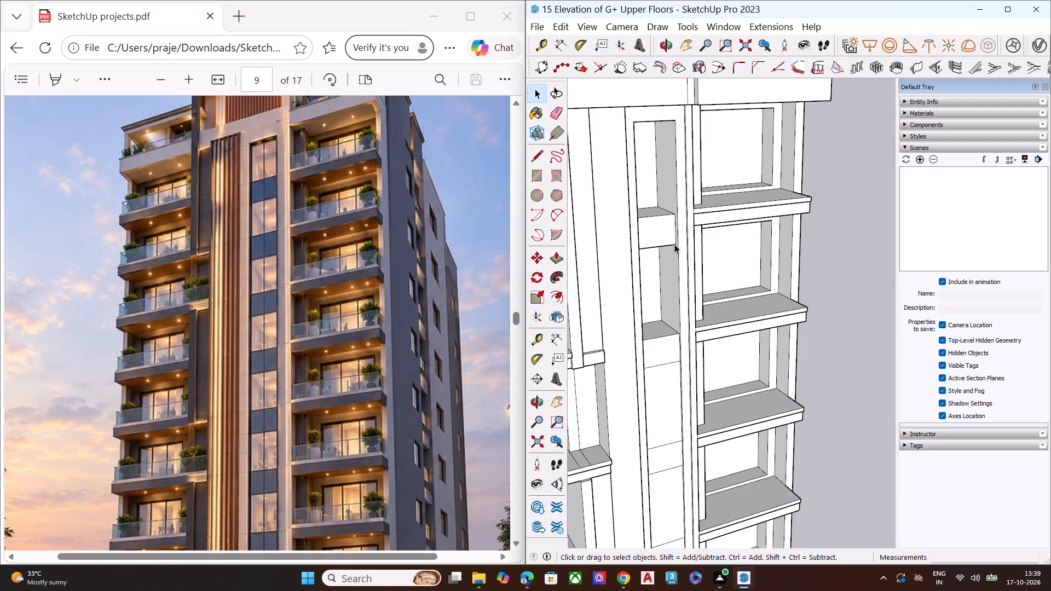
Push/Pull the third and fourth window sections from the top inward to match the depth of the recesses above.
middle_click_drag(674, 239, 712, 121)
key("space")
left_click(841, 296)
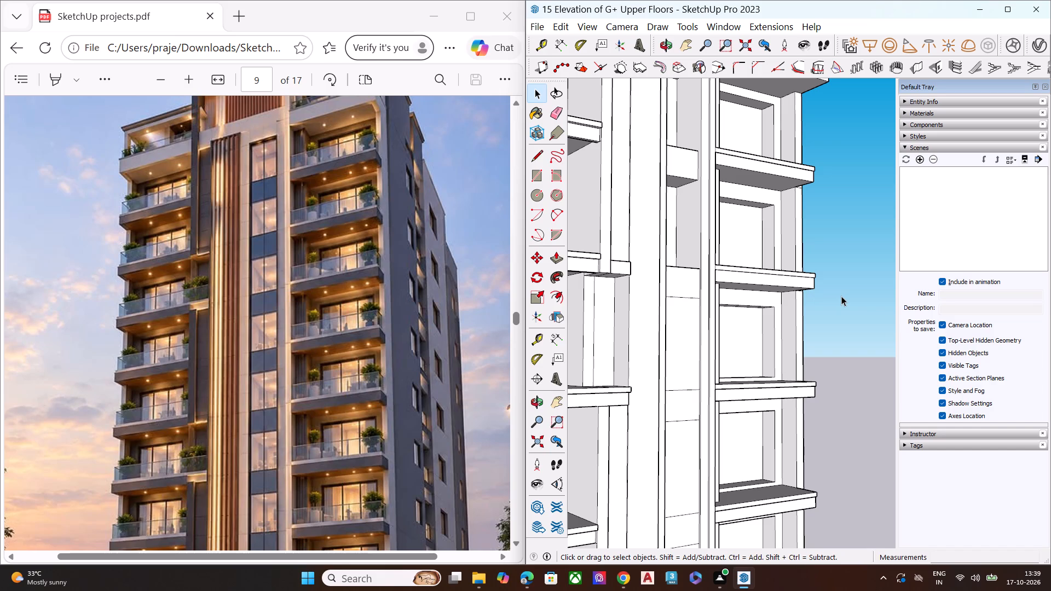
key("p")
double_click(685, 339)
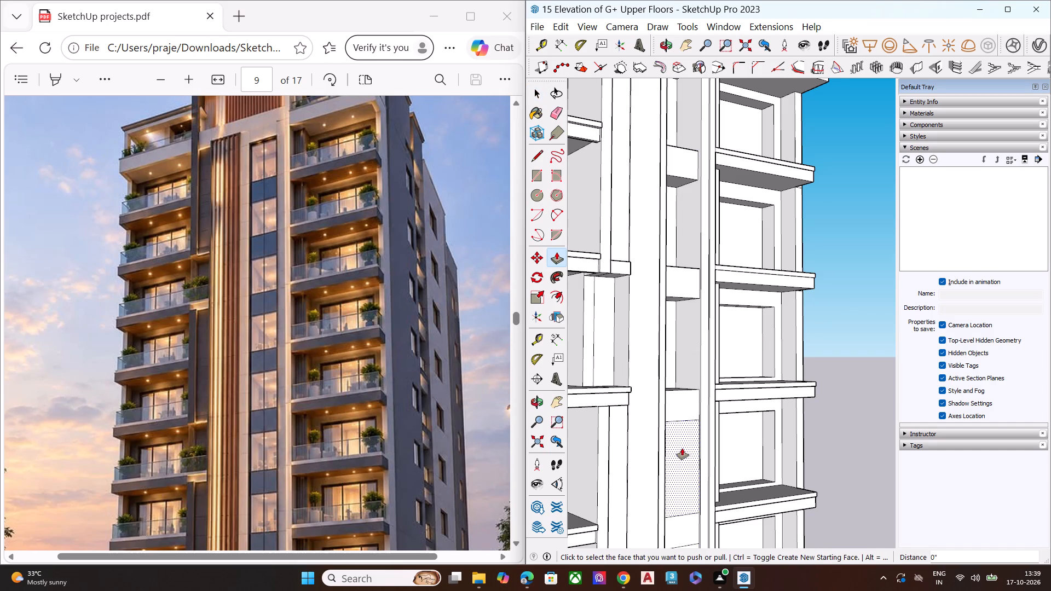
double_click(680, 453)
Push/Pull the remaining window sections of the vertical panel, down to the bottom one, inward by the same depth.
scroll(683, 281, "down", 5)
scroll(683, 281, "up", 1)
scroll(683, 281, "down", 2)
scroll(668, 451, "up", 1)
scroll(668, 454, "down", 1)
scroll(668, 455, "up", 6)
double_click(688, 451)
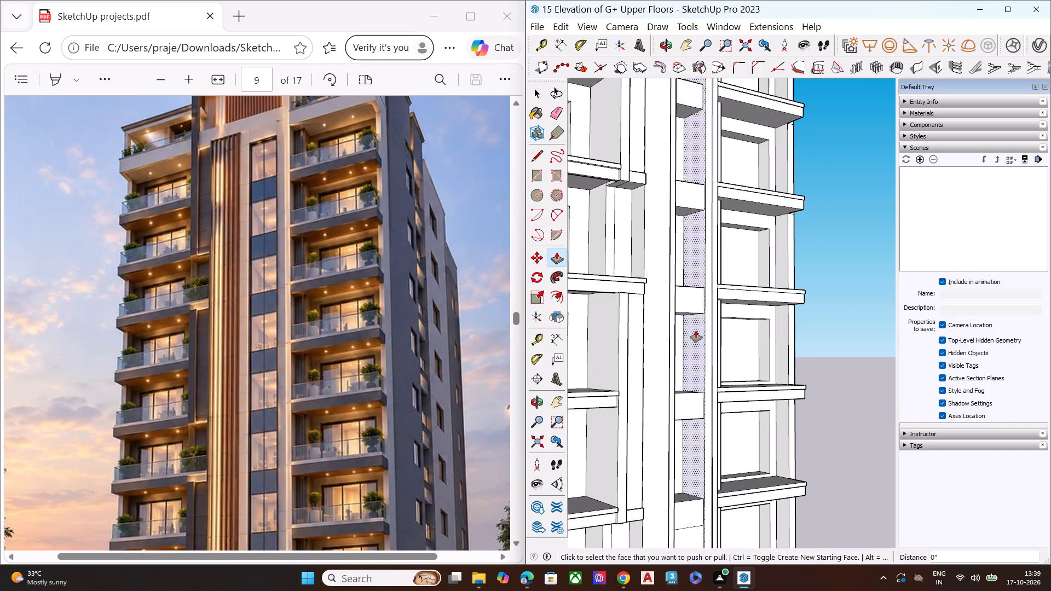
scroll(679, 225, "down", 9)
scroll(683, 398, "up", 2)
scroll(683, 399, "down", 1)
scroll(683, 401, "up", 4)
scroll(684, 420, "down", 1)
scroll(684, 421, "up", 1)
scroll(687, 430, "down", 1)
scroll(688, 430, "up", 3)
double_click(686, 436)
scroll(665, 252, "down", 7)
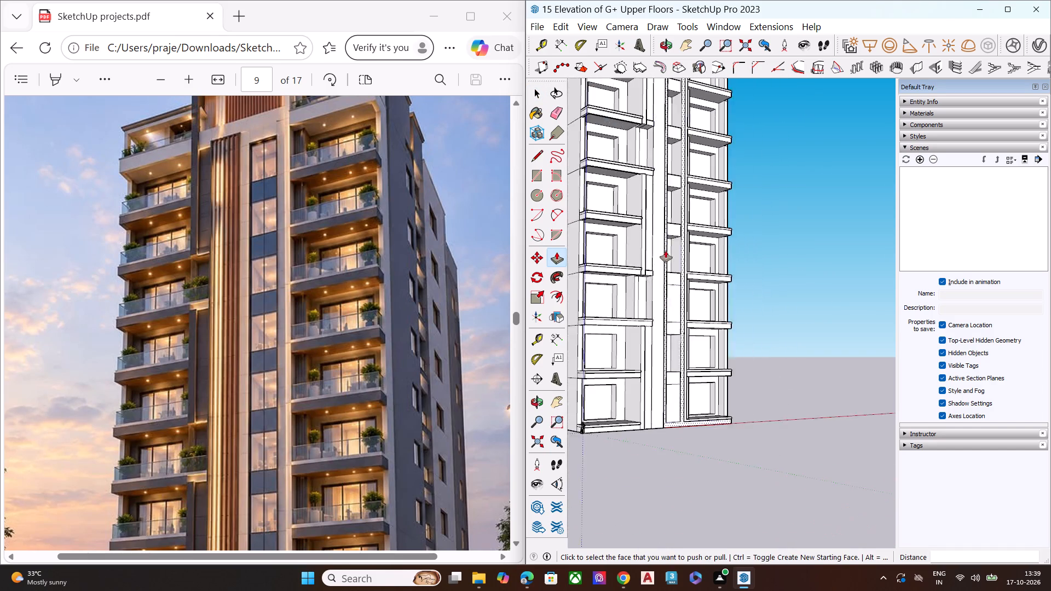
scroll(666, 385, "up", 8)
double_click(677, 397)
scroll(712, 166, "up", 2)
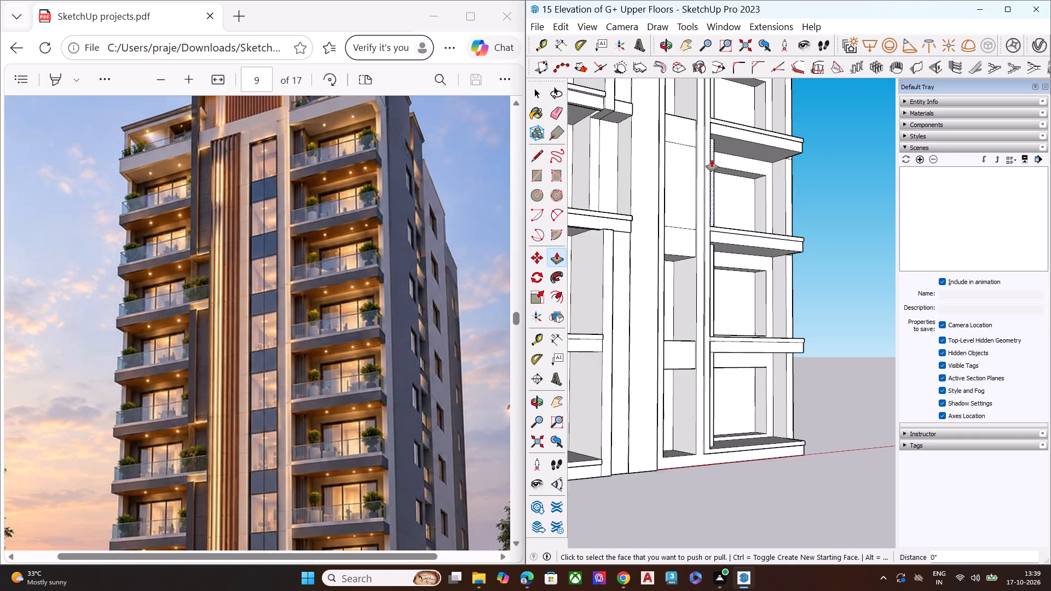
scroll(712, 160, "up", 3)
double_click(656, 191)
scroll(733, 274, "down", 7)
scroll(736, 306, "up", 1)
scroll(736, 303, "down", 7)
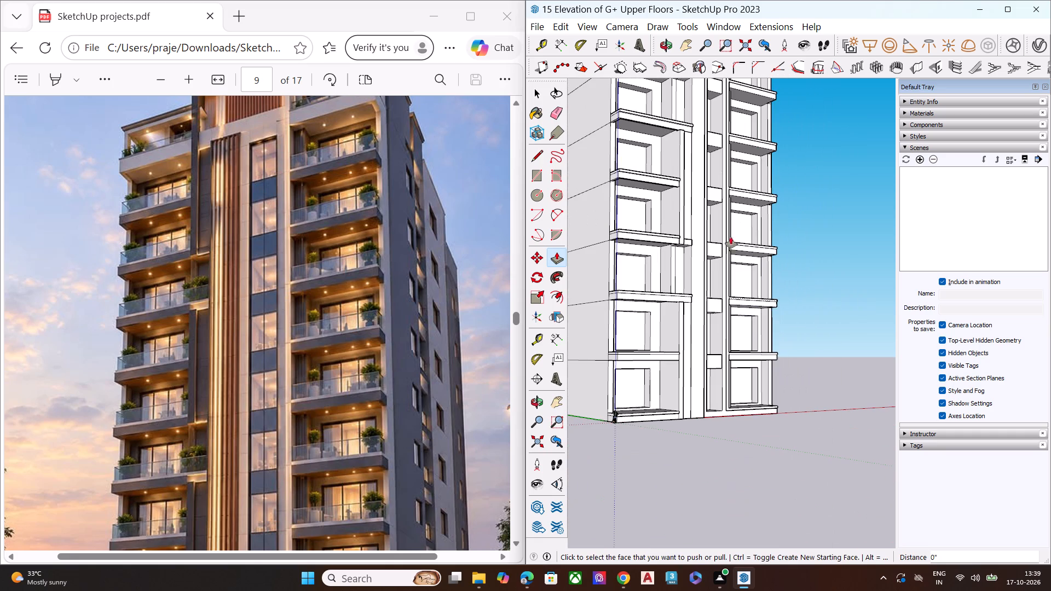
key("space")
Push/Pull the second spandrel band from the top inward to match the depth of the band above it.
scroll(726, 172, "down", 8)
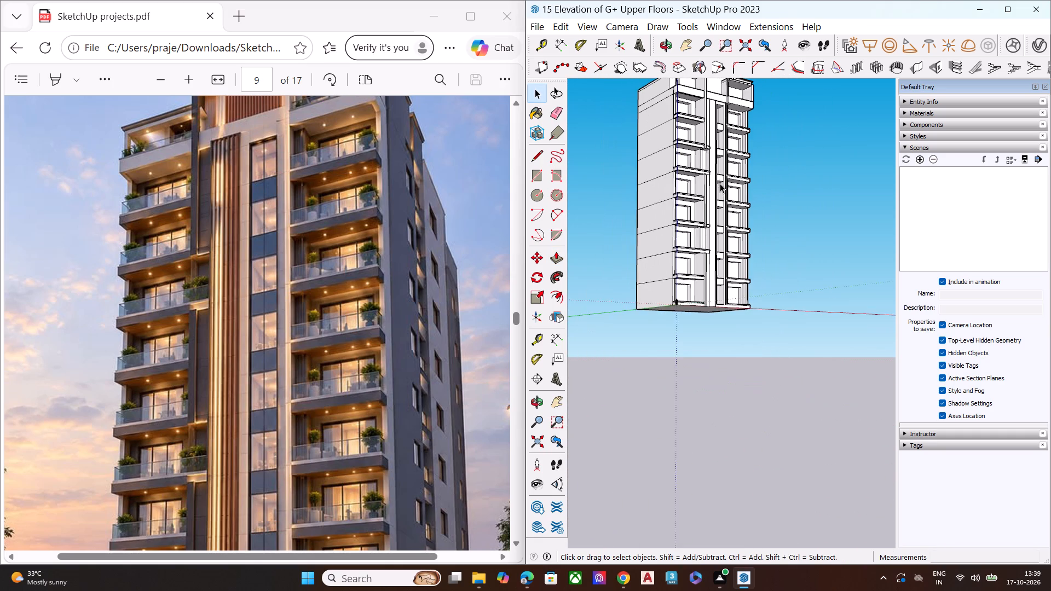
middle_click_drag(720, 183, 723, 243)
scroll(692, 263, "down", 4)
scroll(708, 141, "up", 5)
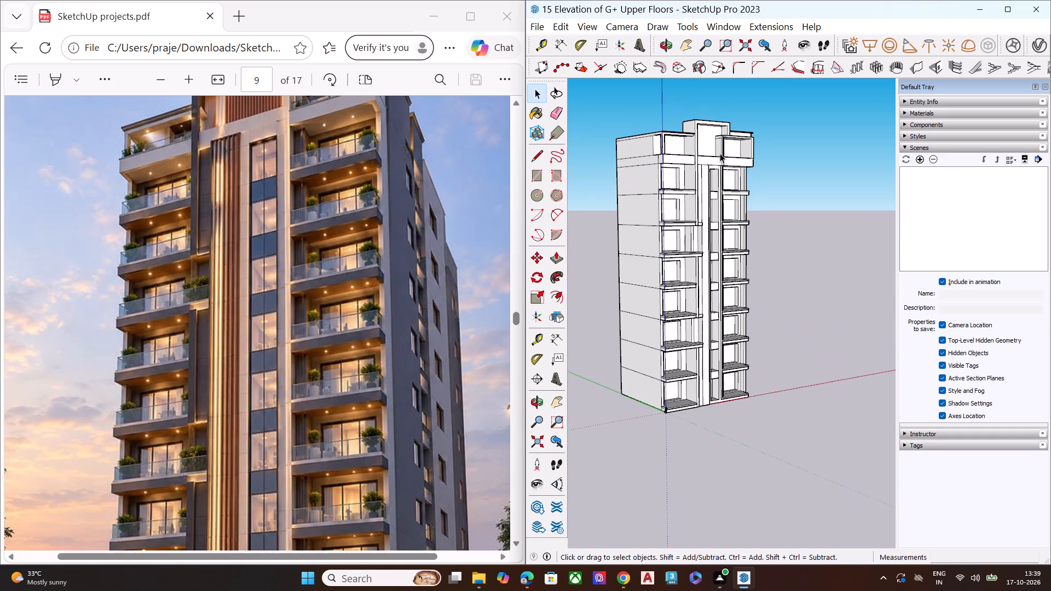
scroll(719, 192, "up", 10)
scroll(714, 267, "up", 6)
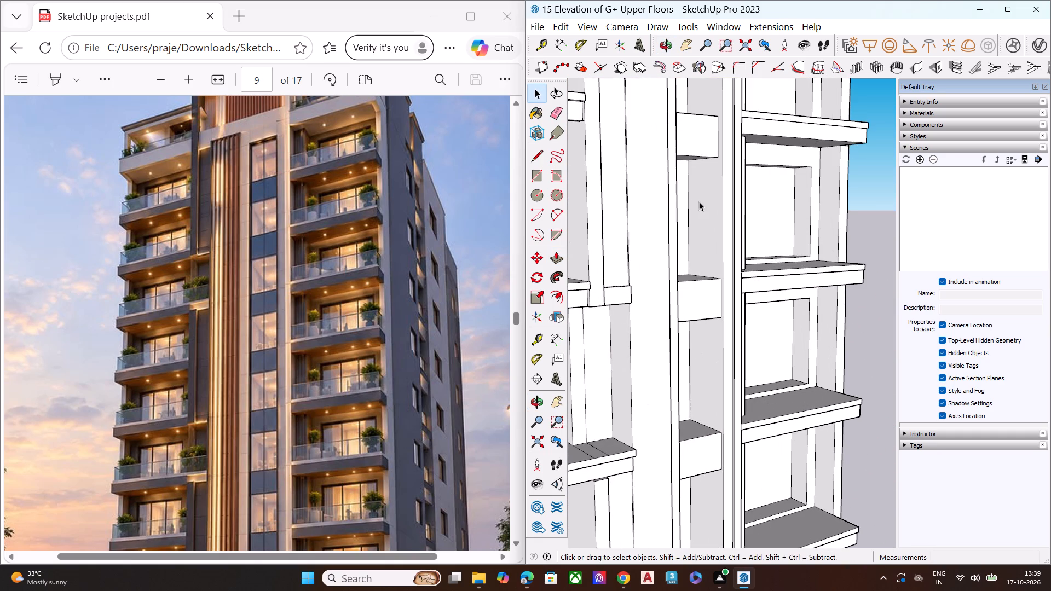
key("p")
left_click(710, 285)
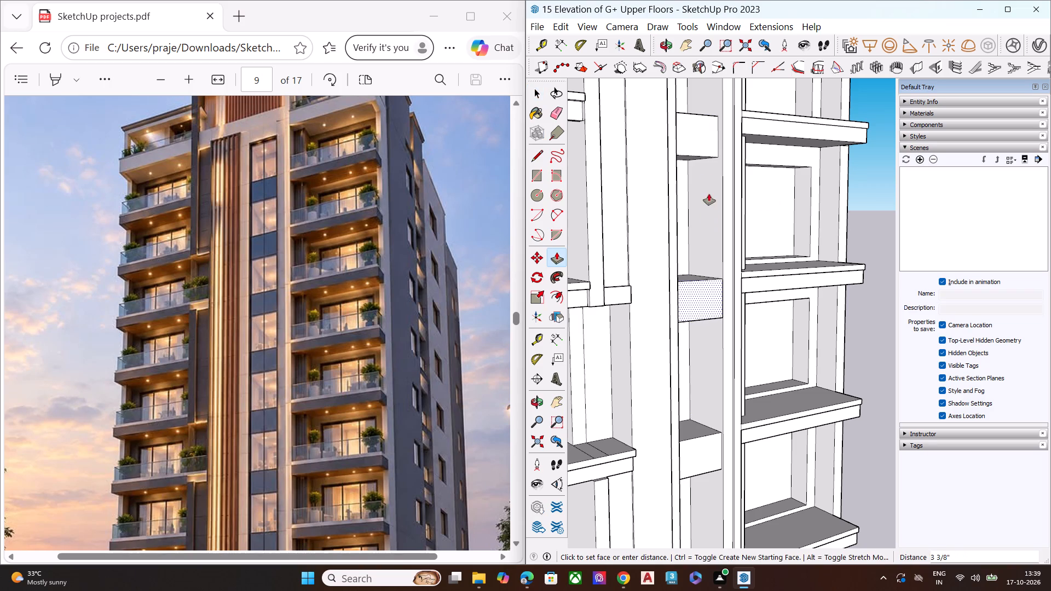
left_click(711, 153)
key("space")
Push/Pull the remaining spandrel bands, down to the lowest one, inward by the same depth.
scroll(695, 193, "down", 4)
scroll(694, 196, "up", 1)
scroll(695, 206, "down", 1)
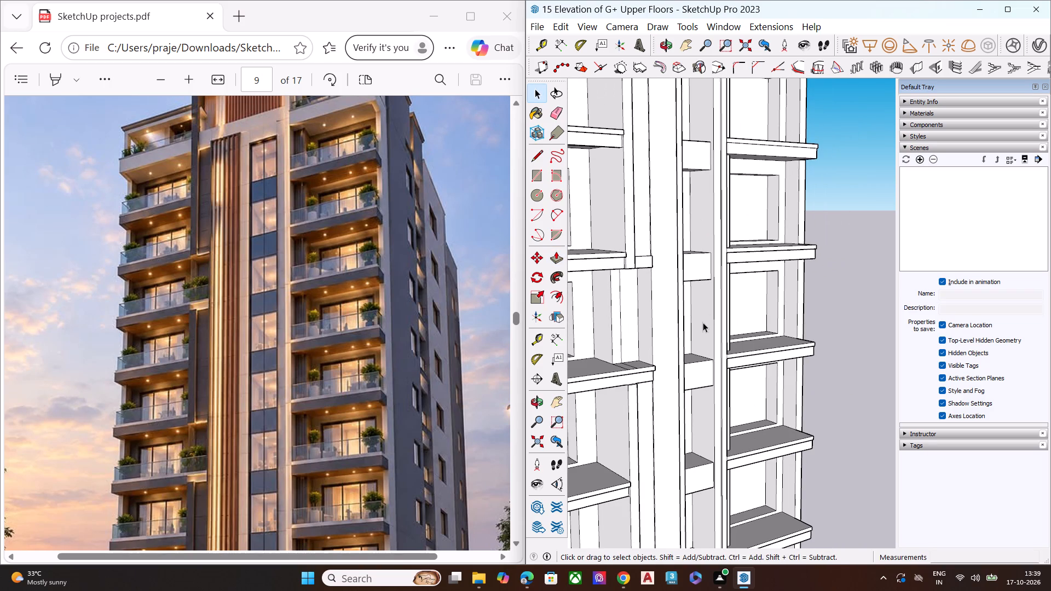
key("p")
double_click(699, 373)
scroll(707, 307, "down", 7)
scroll(715, 401, "up", 9)
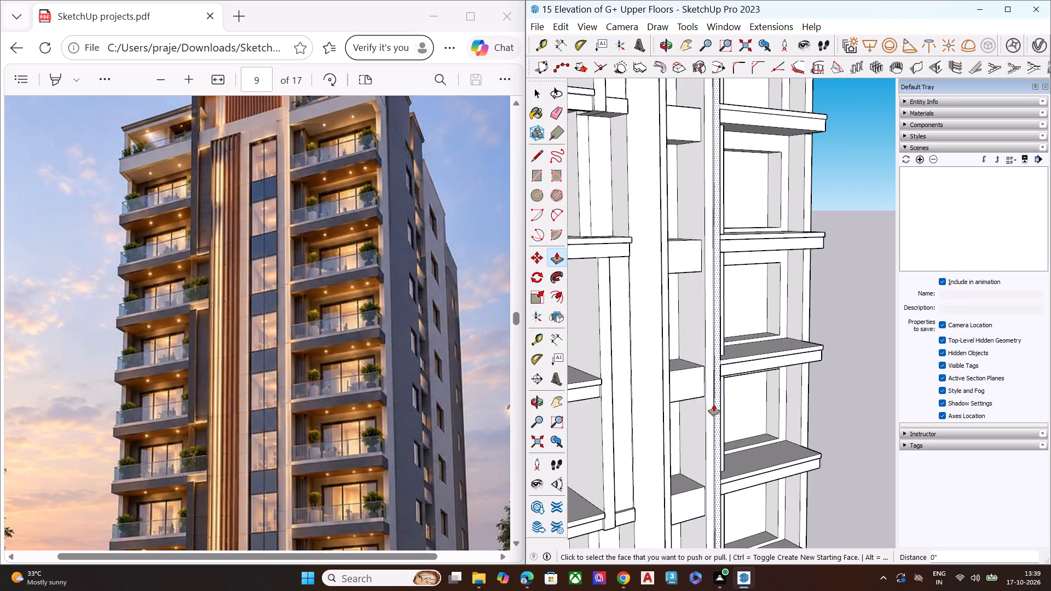
double_click(692, 383)
scroll(690, 309, "down", 4)
scroll(689, 427, "up", 6)
double_click(692, 434)
scroll(682, 288, "down", 2)
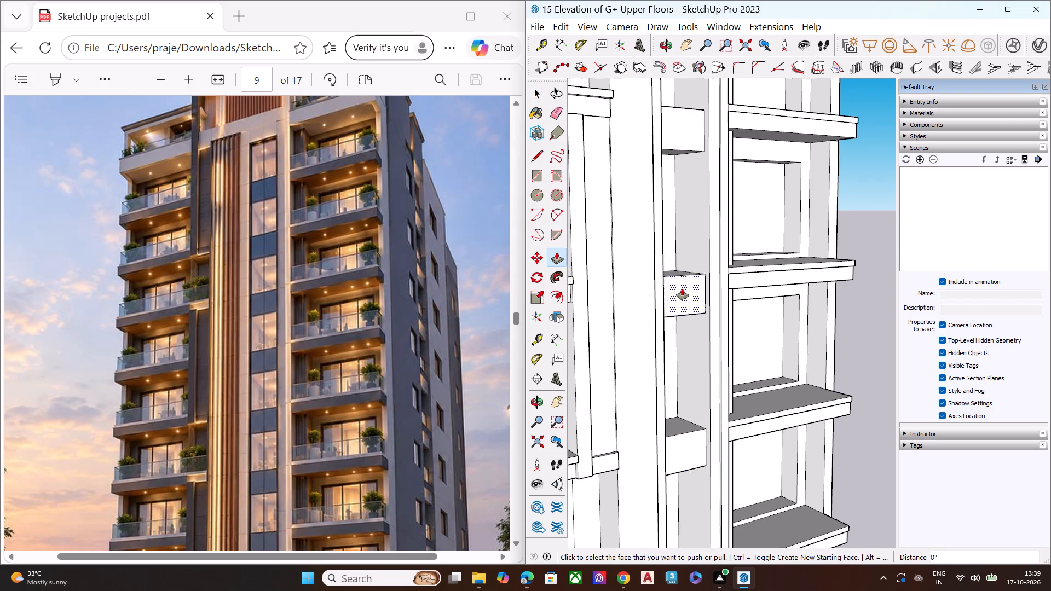
scroll(682, 288, "down", 5)
scroll(688, 455, "up", 3)
scroll(689, 457, "down", 1)
scroll(689, 457, "up", 1)
double_click(689, 457)
scroll(682, 331, "down", 7)
scroll(698, 490, "up", 7)
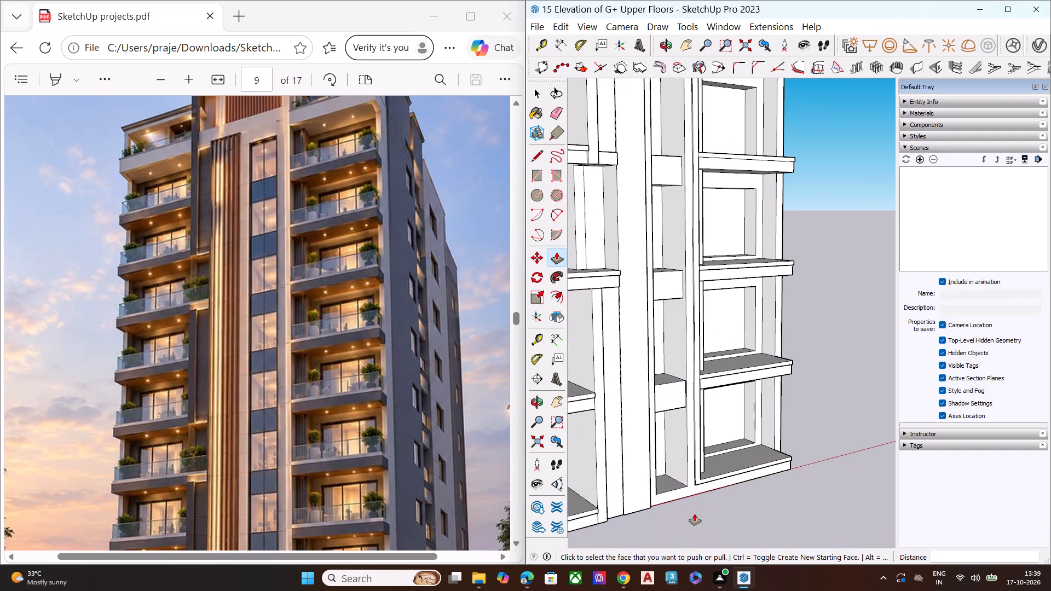
double_click(672, 396)
key("space")
left_click(847, 377)
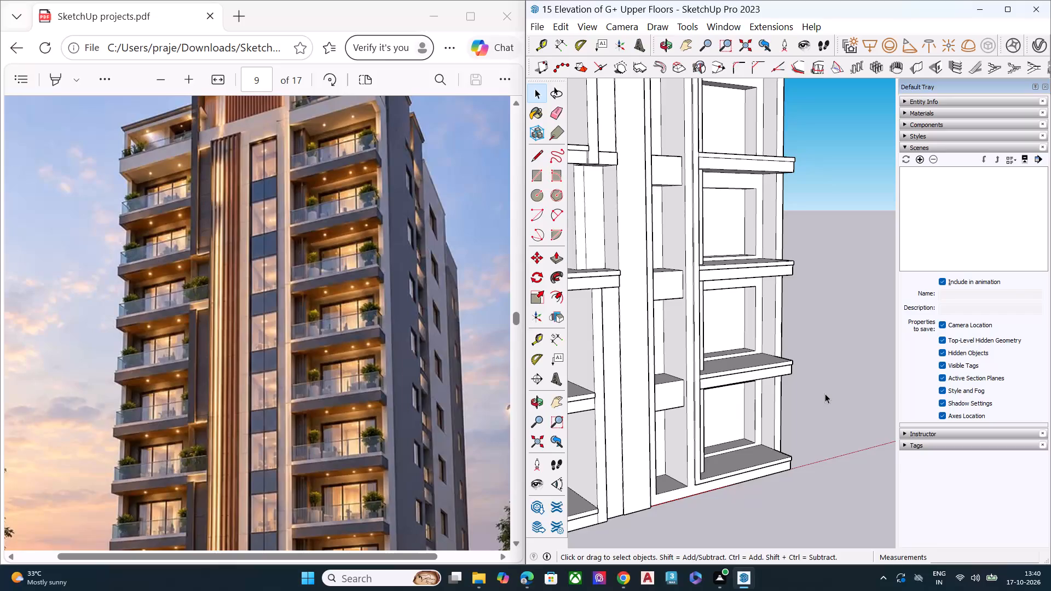
Examine the whole front facade of the tower and compare it with the reference elevation, including its lower floors and entrance.
scroll(754, 329, "down", 3)
key("space")
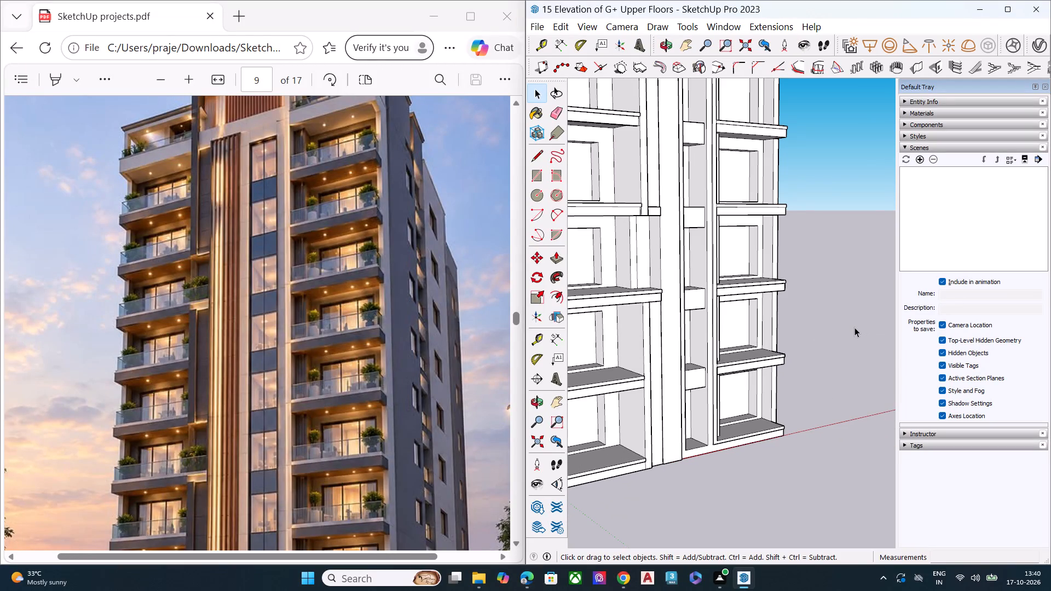
scroll(838, 333, "down", 8)
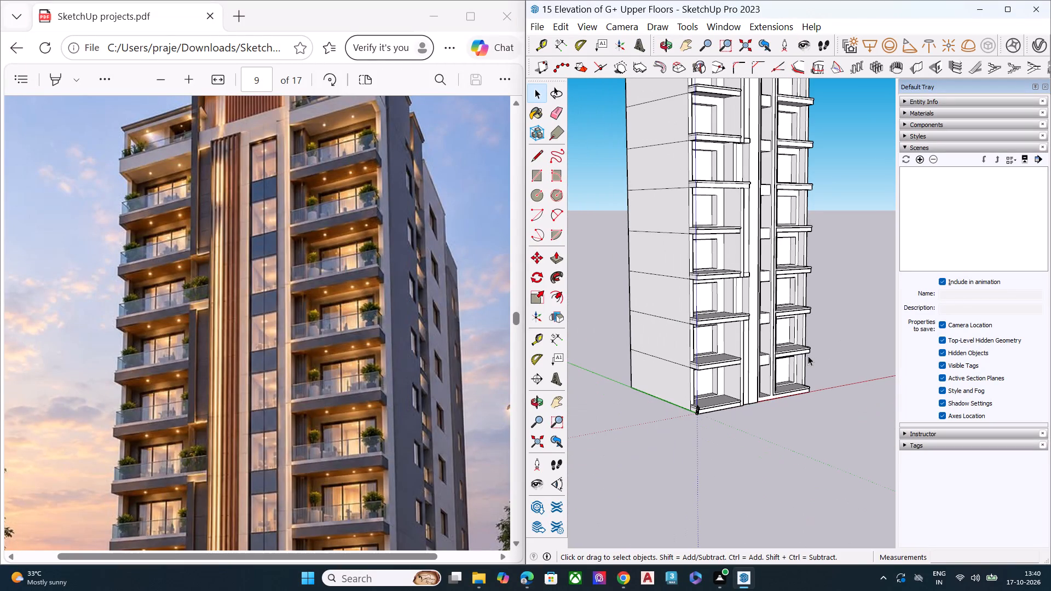
scroll(808, 356, "up", 1)
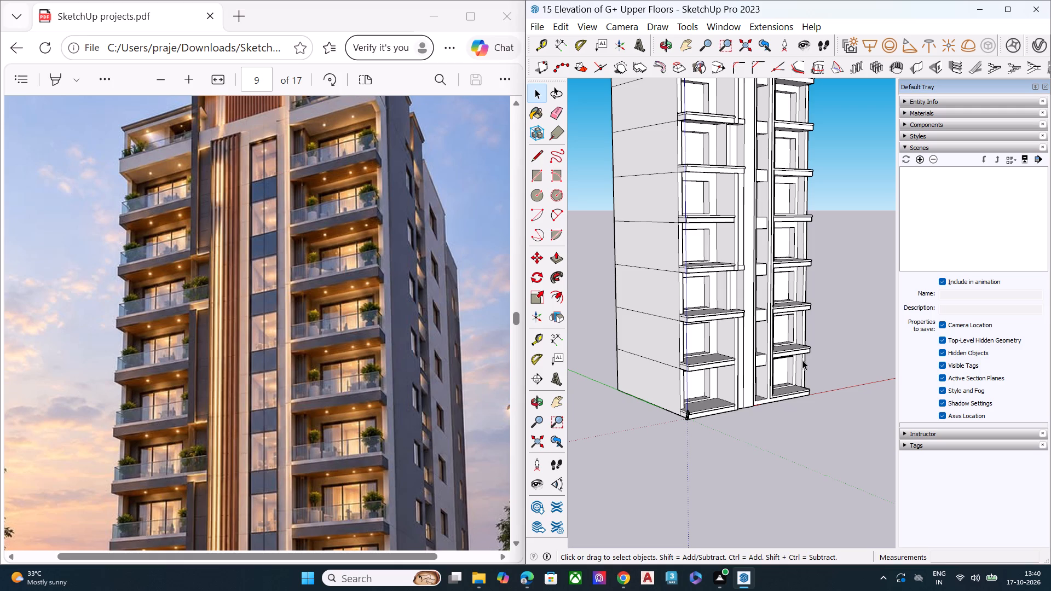
scroll(802, 360, "down", 5)
middle_click_drag(802, 360, 716, 297)
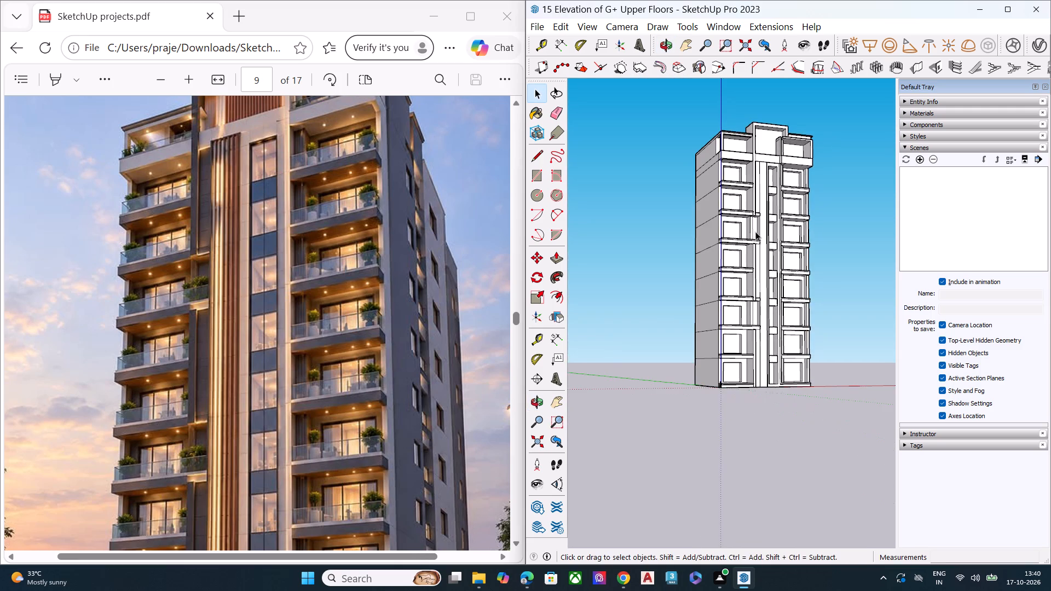
scroll(788, 204, "up", 5)
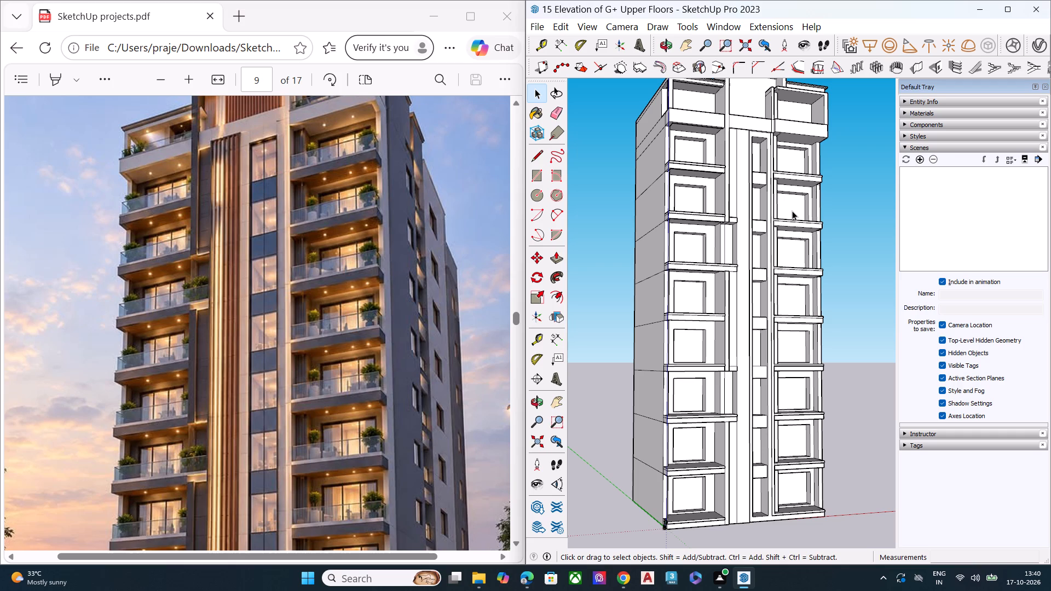
scroll(394, 304, "down", 4)
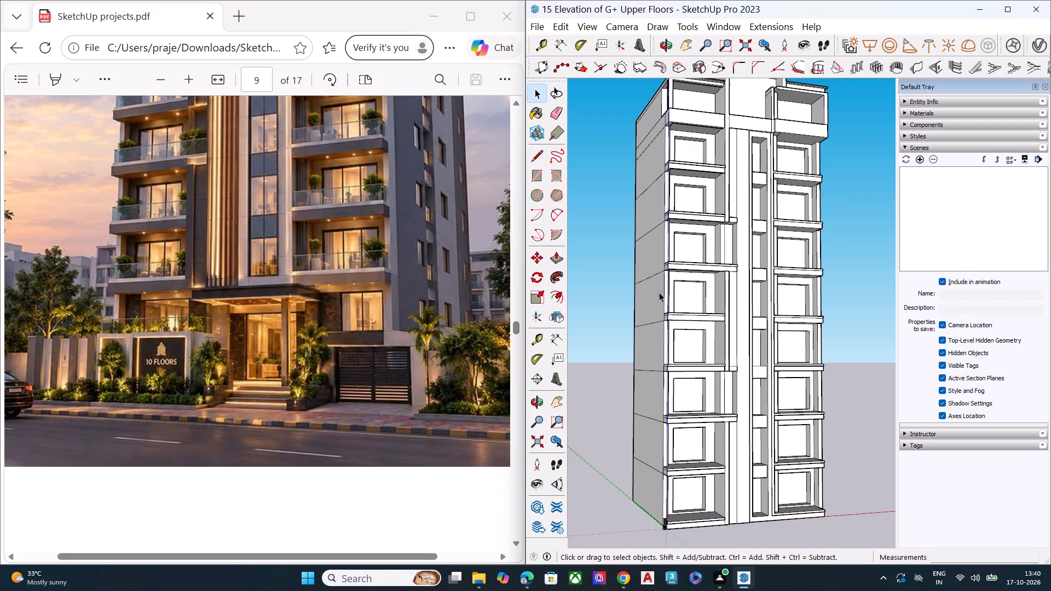
middle_click_drag(758, 321, 770, 417)
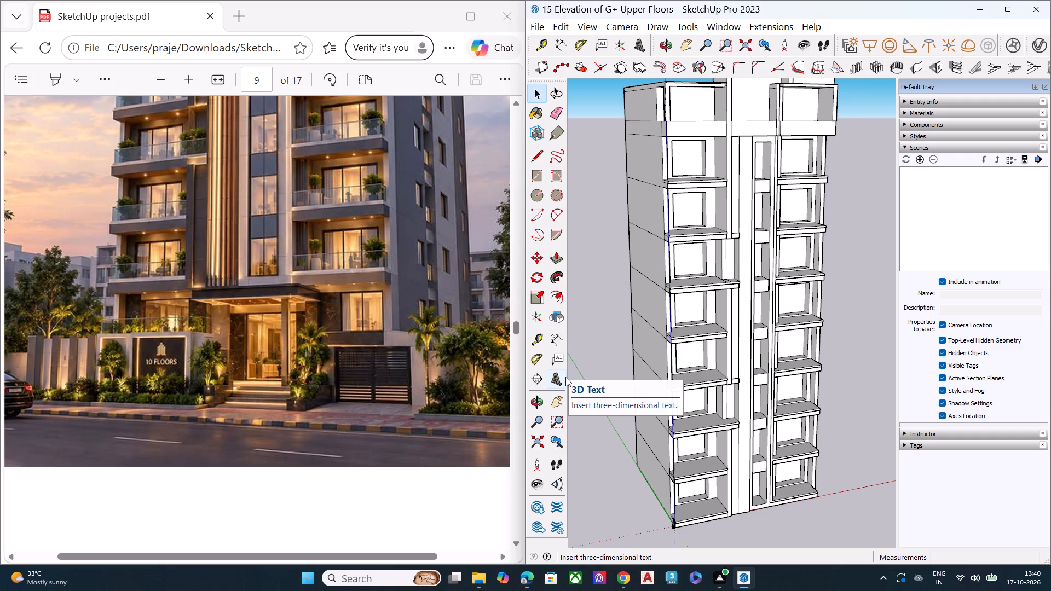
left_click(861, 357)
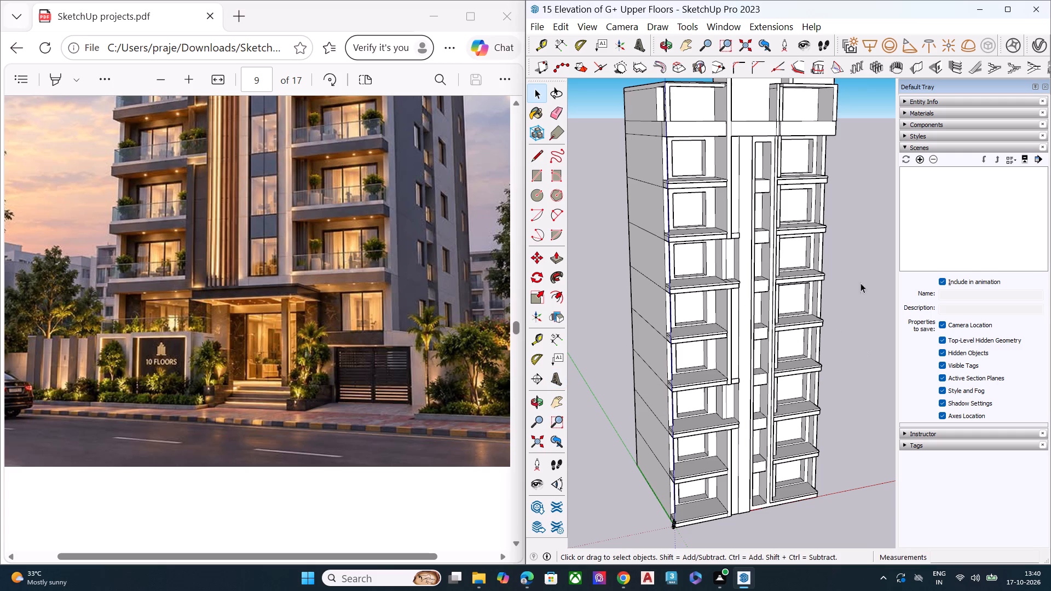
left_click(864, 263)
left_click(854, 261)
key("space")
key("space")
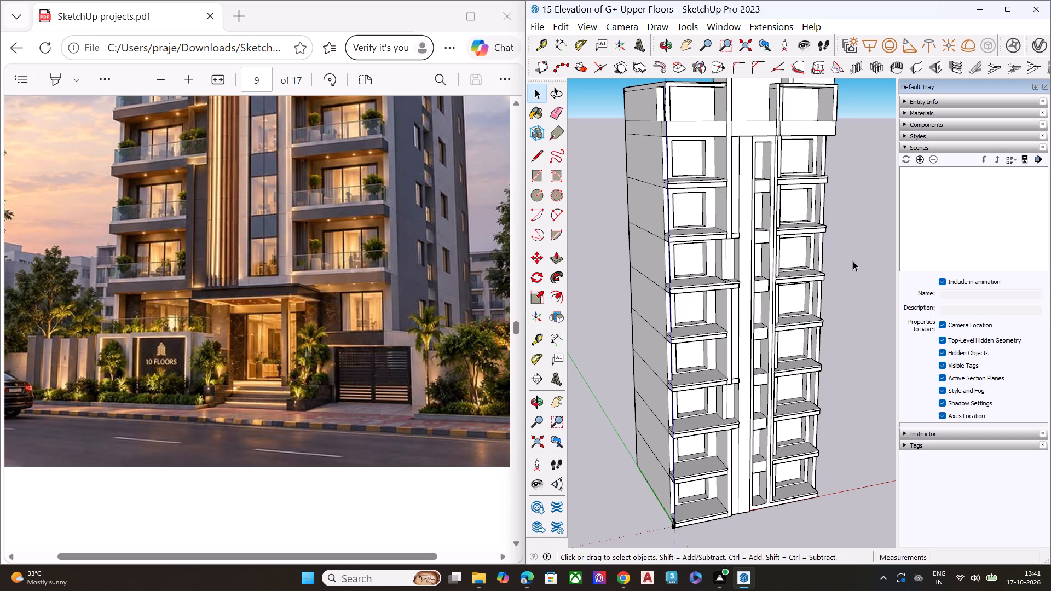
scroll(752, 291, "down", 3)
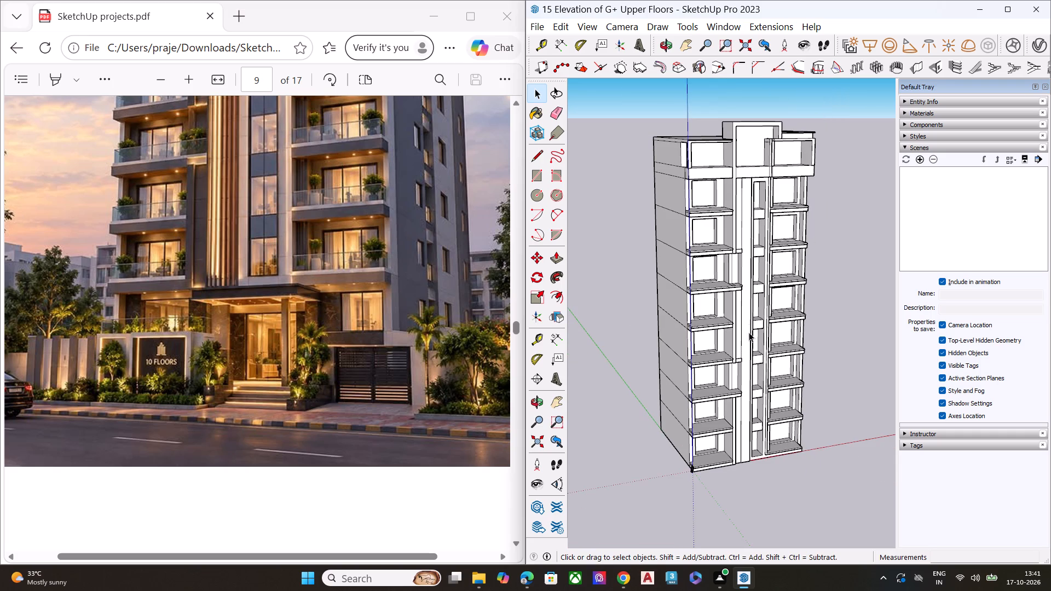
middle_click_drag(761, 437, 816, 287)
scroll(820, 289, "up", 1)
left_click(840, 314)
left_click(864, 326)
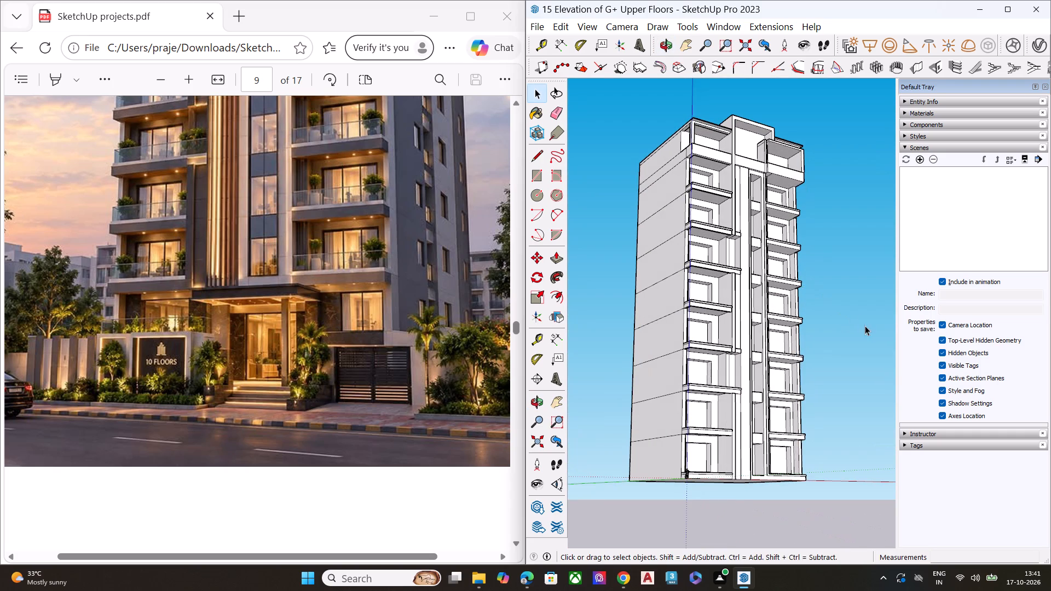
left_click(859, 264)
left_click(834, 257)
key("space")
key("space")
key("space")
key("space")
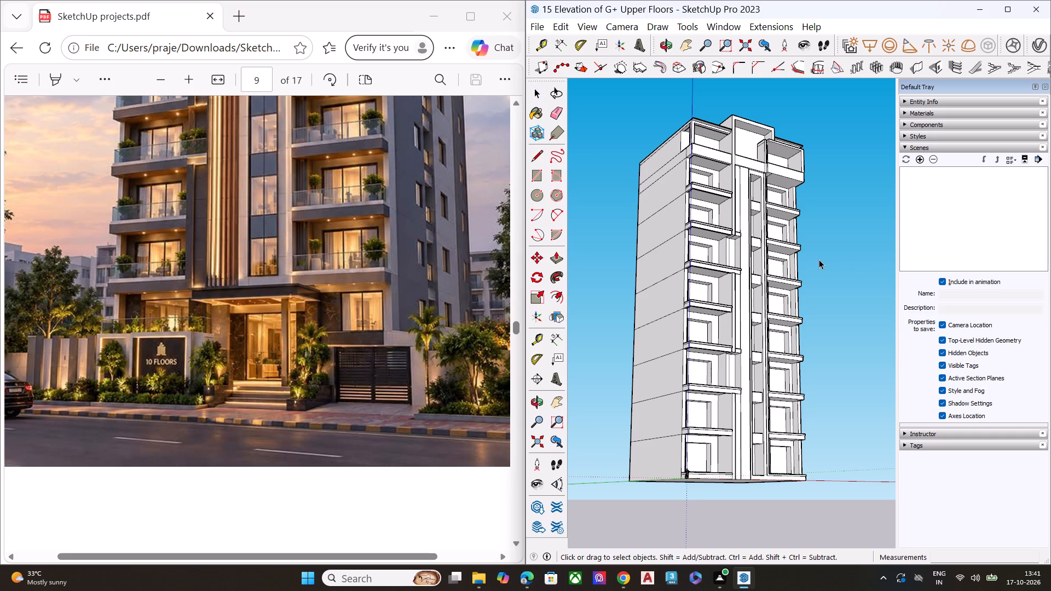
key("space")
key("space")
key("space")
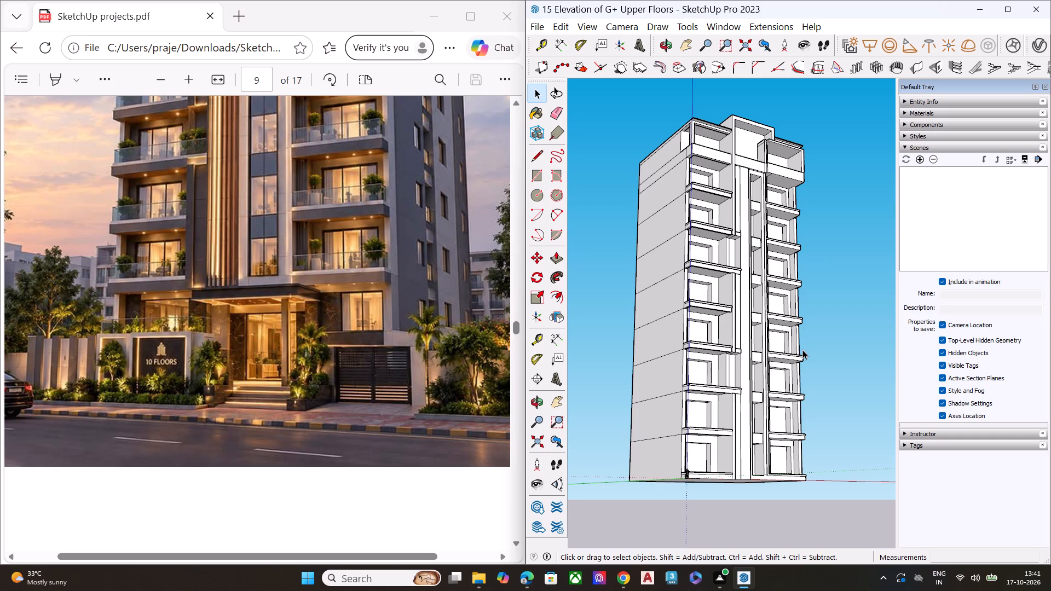
Examine the lower front facade up close, around the central vertical pier beside the recessed window panel.
scroll(742, 286, "down", 3)
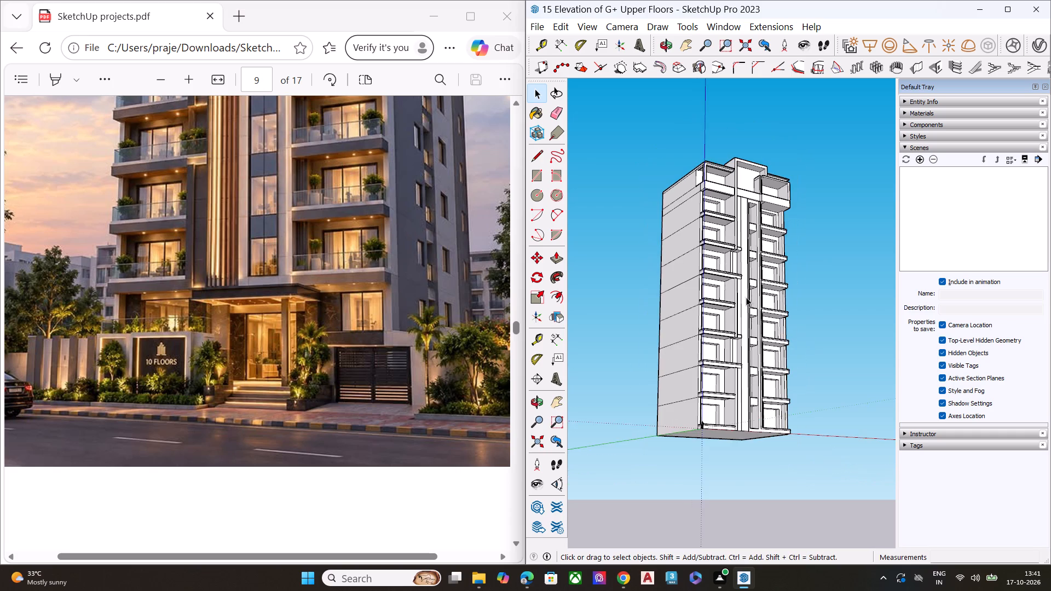
middle_click_drag(746, 305, 527, 453)
scroll(674, 252, "up", 2)
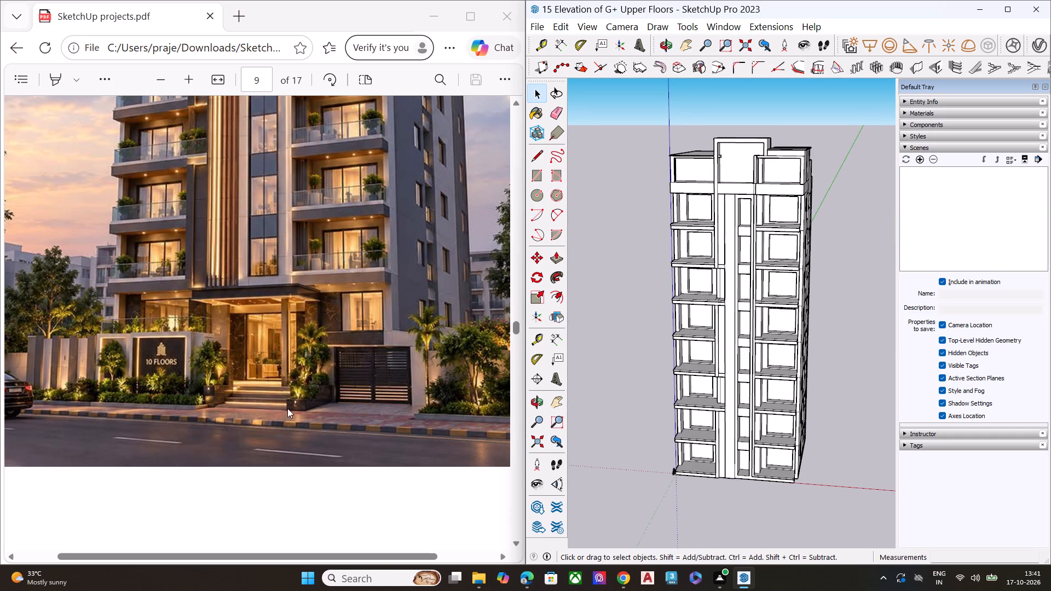
scroll(736, 461, "up", 9)
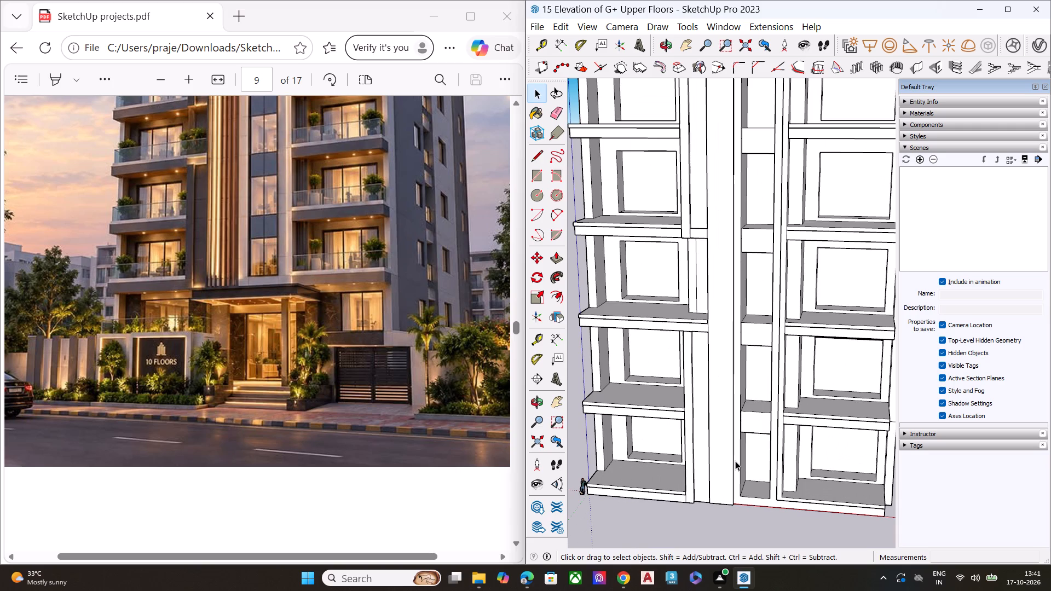
middle_click_drag(715, 463, 625, 520)
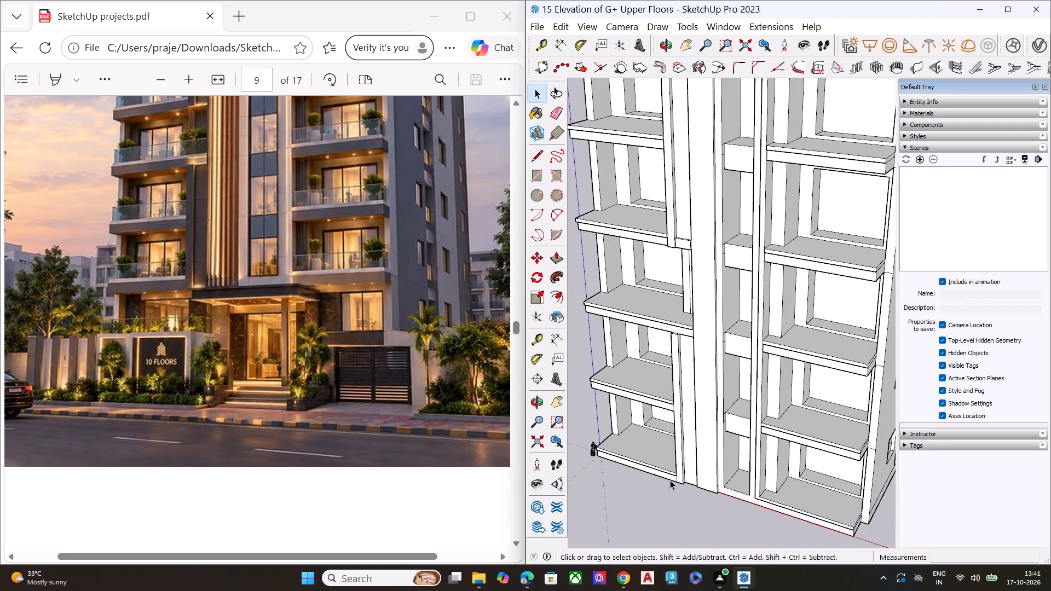
middle_click_drag(694, 381, 771, 314)
scroll(705, 263, "up", 3)
scroll(699, 256, "down", 1)
scroll(699, 256, "up", 4)
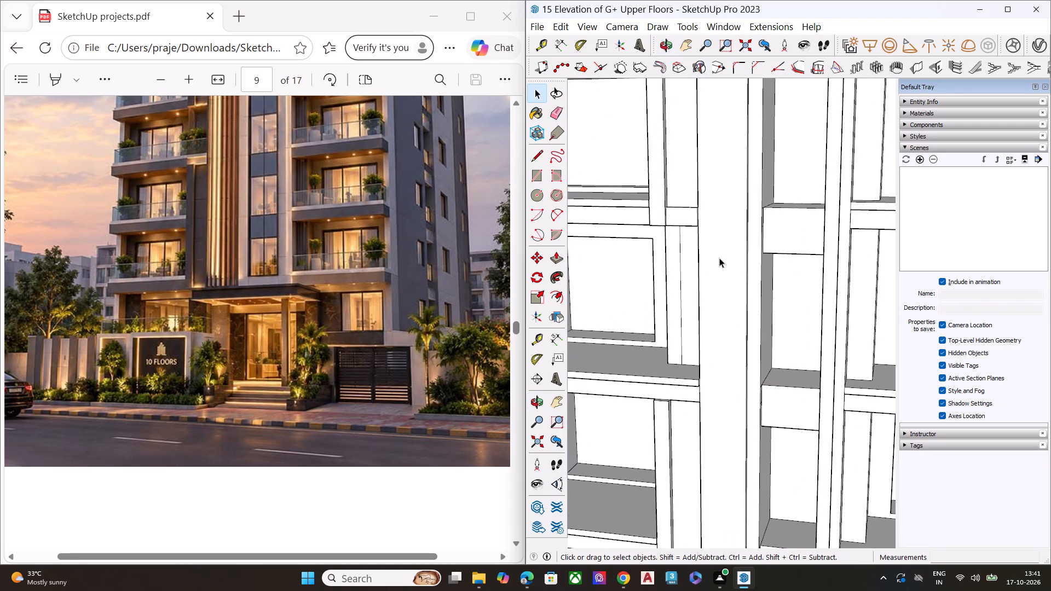
middle_click_drag(734, 266, 699, 338)
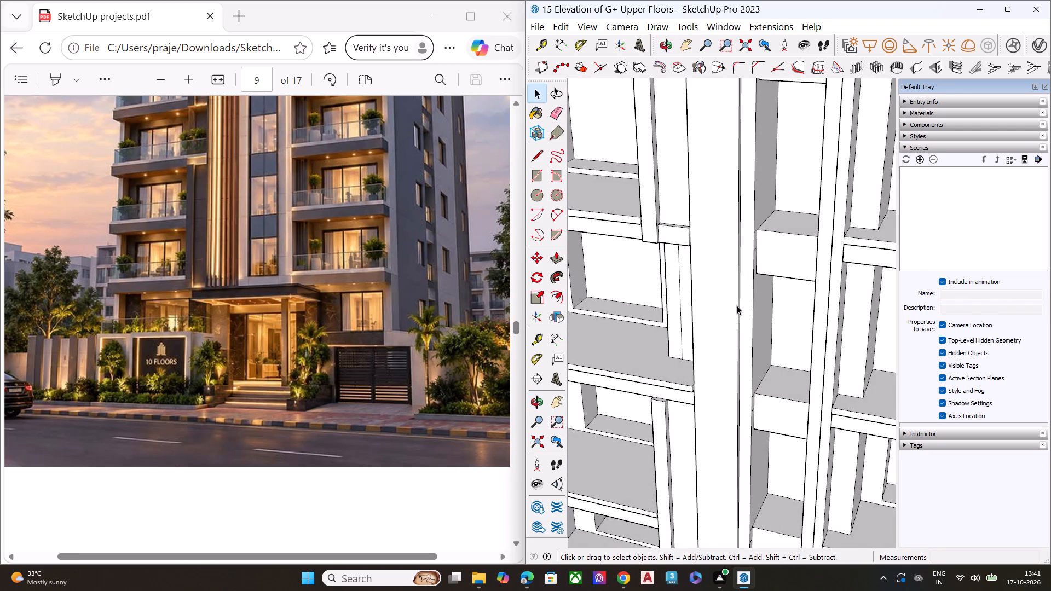
scroll(732, 308, "up", 1)
scroll(727, 311, "down", 2)
scroll(726, 312, "up", 3)
scroll(726, 313, "down", 6)
scroll(723, 324, "up", 1)
scroll(723, 324, "down", 3)
scroll(723, 324, "up", 1)
scroll(723, 324, "down", 3)
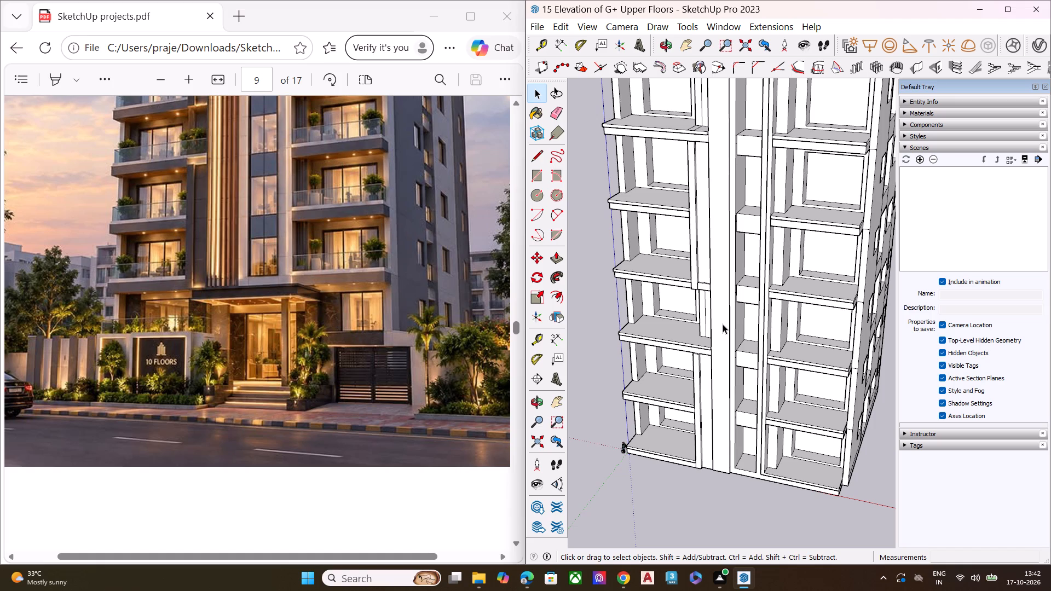
Examine the tower's front facade from lower floors to roof and compare it with the reference image's balconies and vertical panels.
scroll(723, 328, "down", 1)
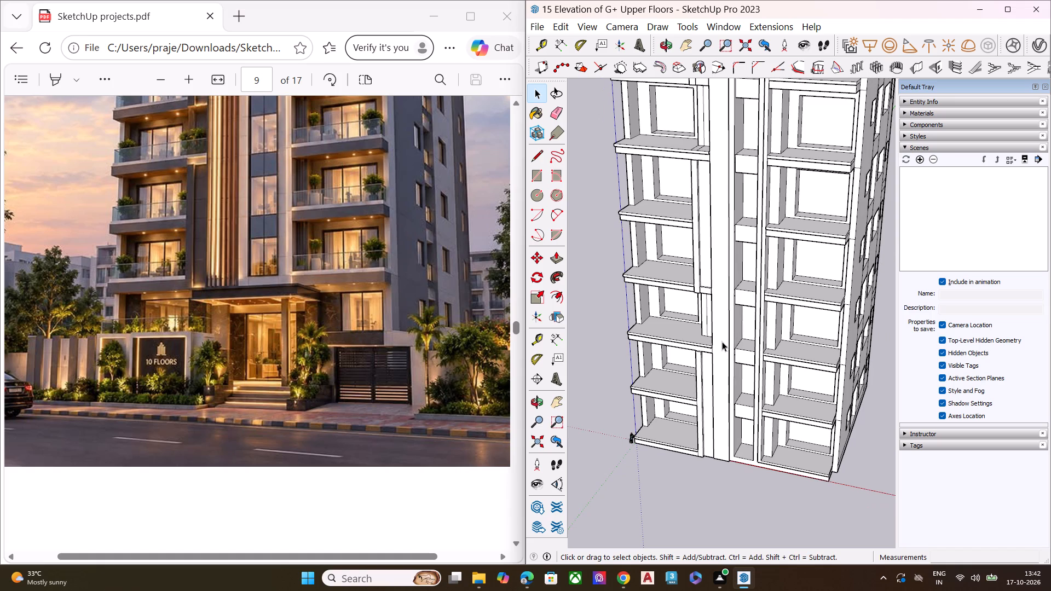
scroll(802, 379, "down", 8)
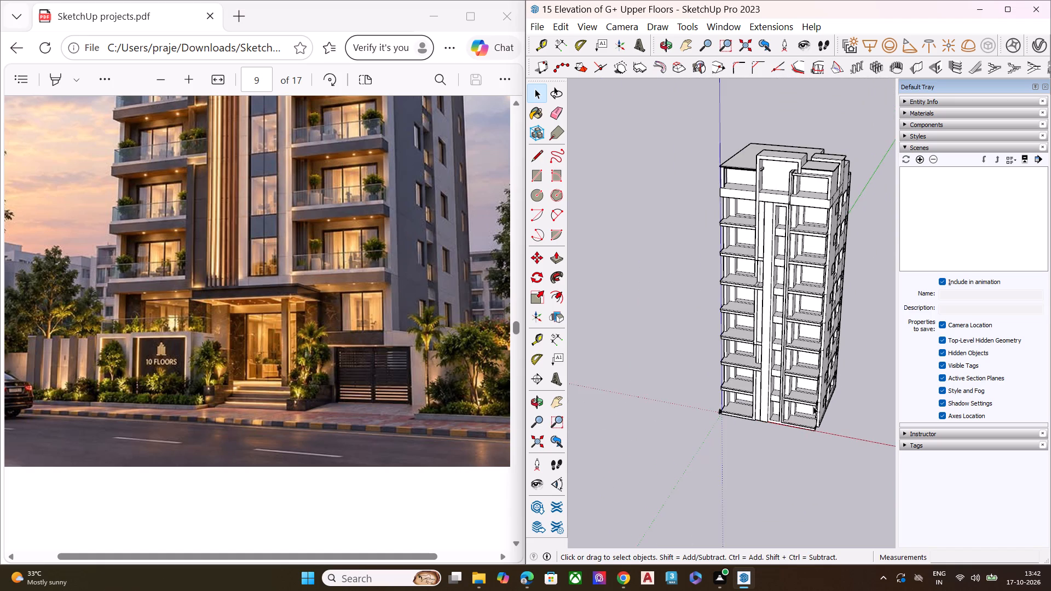
middle_click_drag(802, 402, 746, 367)
scroll(299, 406, "up", 2)
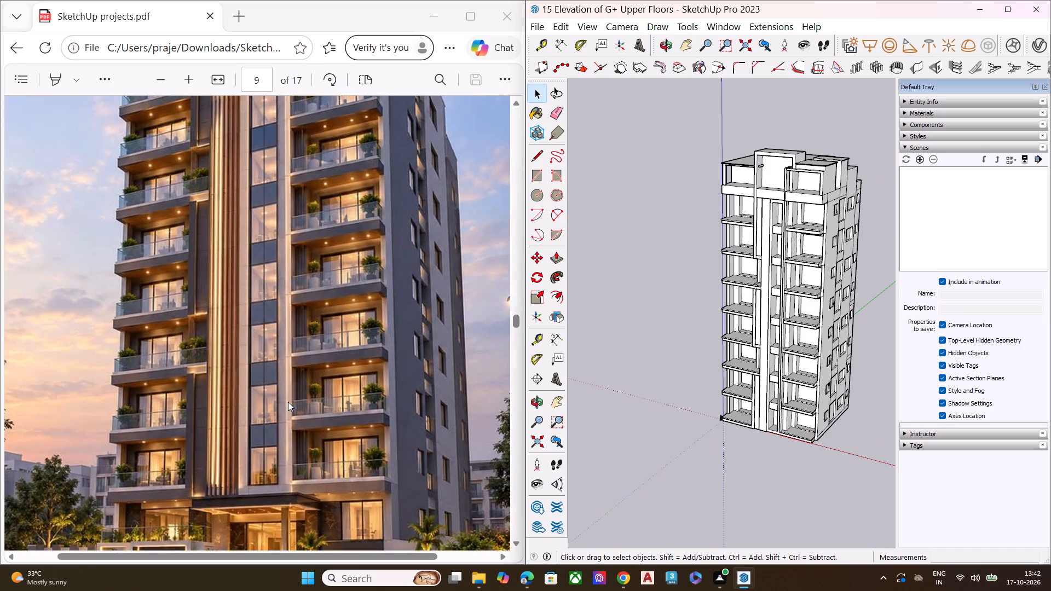
scroll(288, 402, "up", 3)
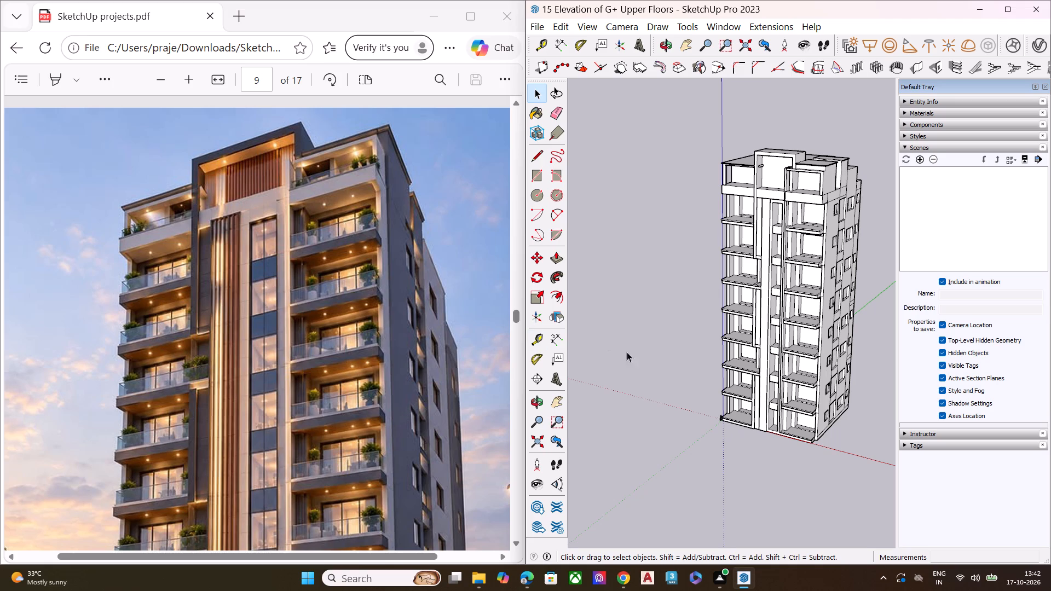
middle_click_drag(777, 369, 753, 230)
scroll(786, 231, "up", 7)
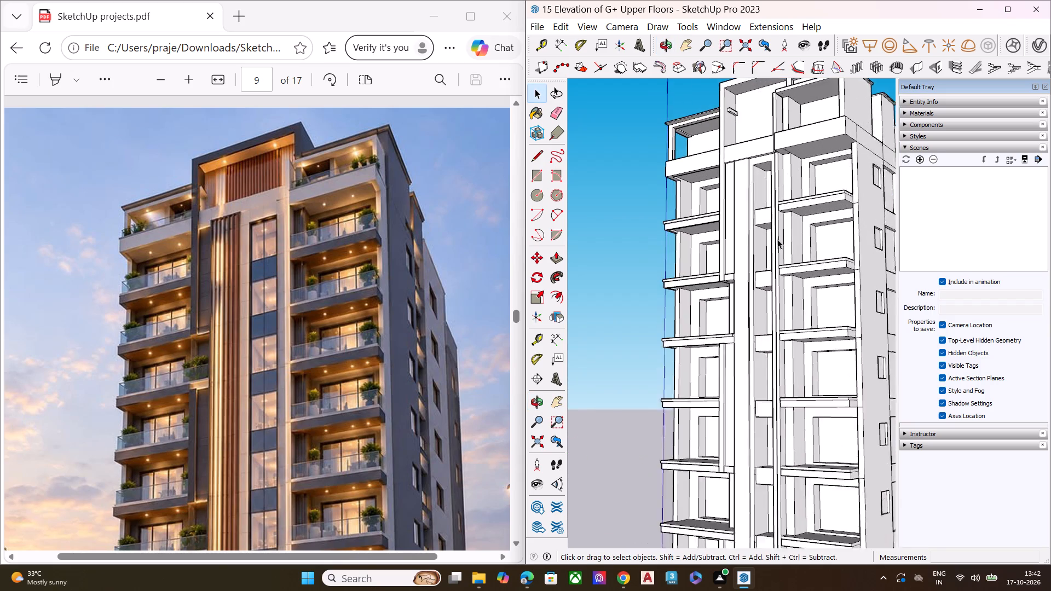
scroll(777, 239, "up", 1)
scroll(556, 227, "up", 1)
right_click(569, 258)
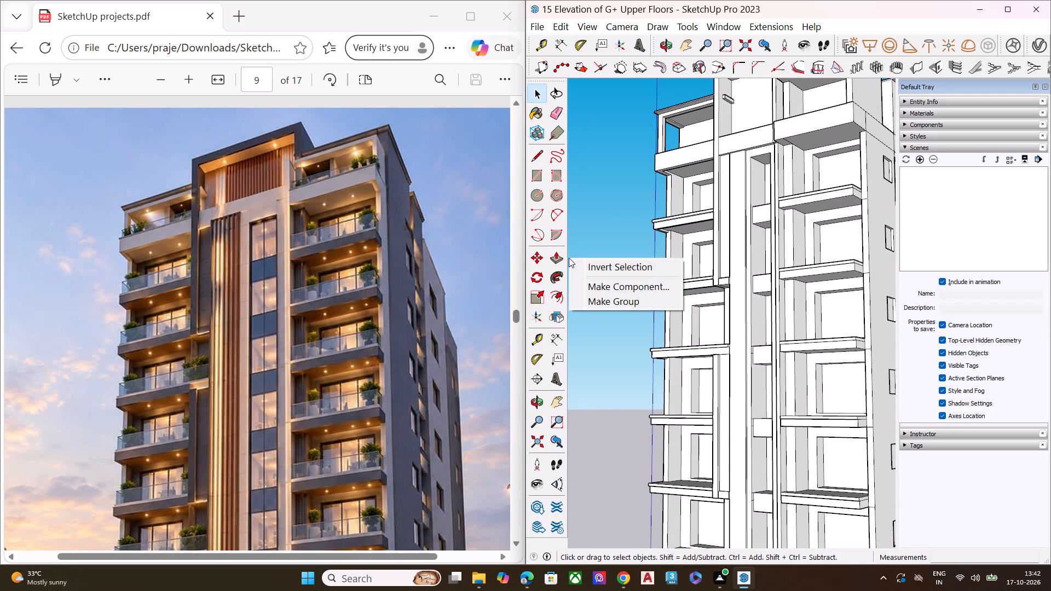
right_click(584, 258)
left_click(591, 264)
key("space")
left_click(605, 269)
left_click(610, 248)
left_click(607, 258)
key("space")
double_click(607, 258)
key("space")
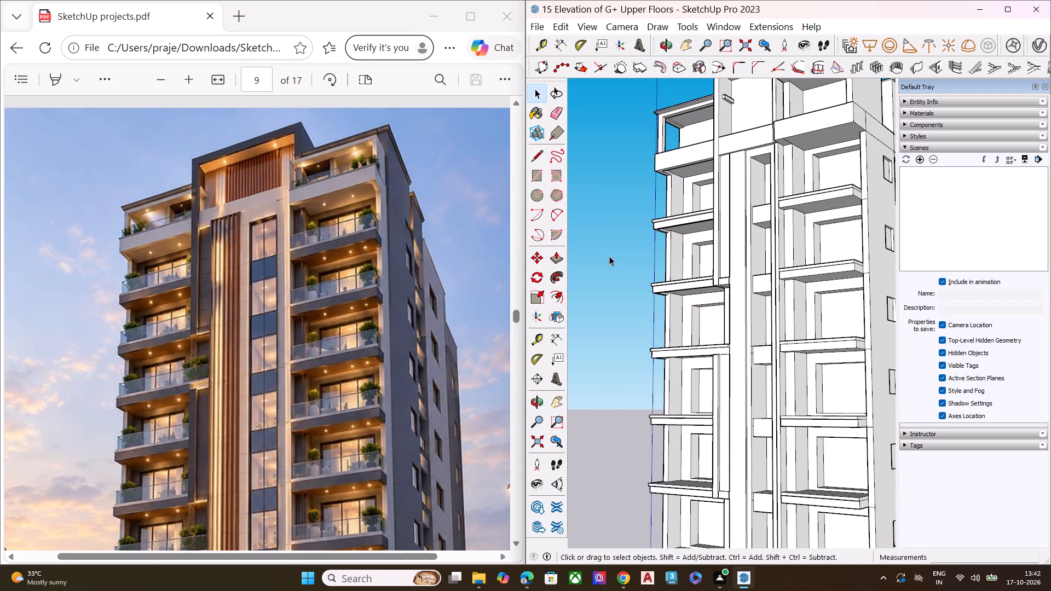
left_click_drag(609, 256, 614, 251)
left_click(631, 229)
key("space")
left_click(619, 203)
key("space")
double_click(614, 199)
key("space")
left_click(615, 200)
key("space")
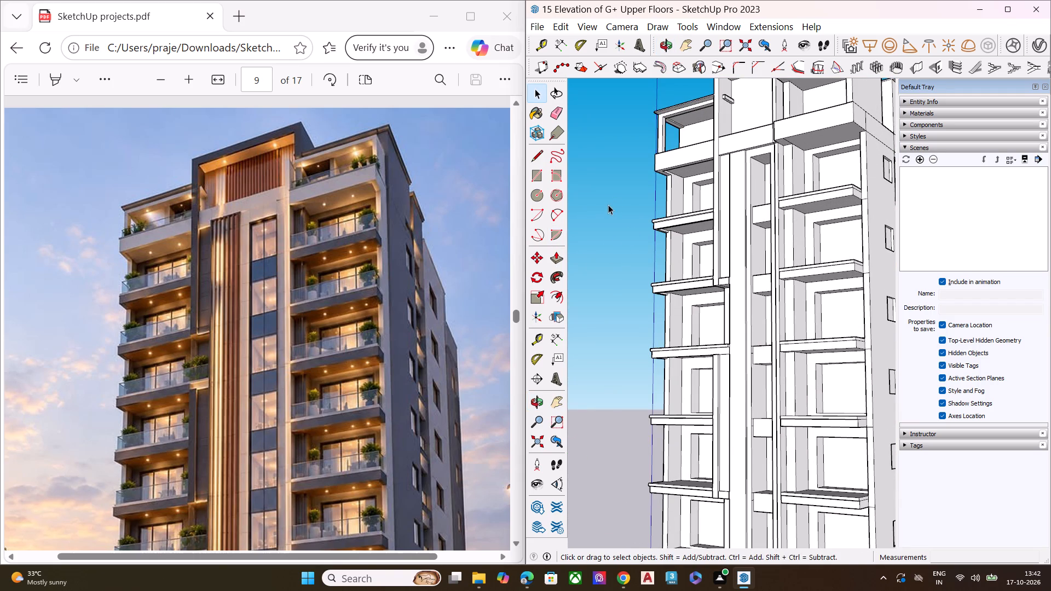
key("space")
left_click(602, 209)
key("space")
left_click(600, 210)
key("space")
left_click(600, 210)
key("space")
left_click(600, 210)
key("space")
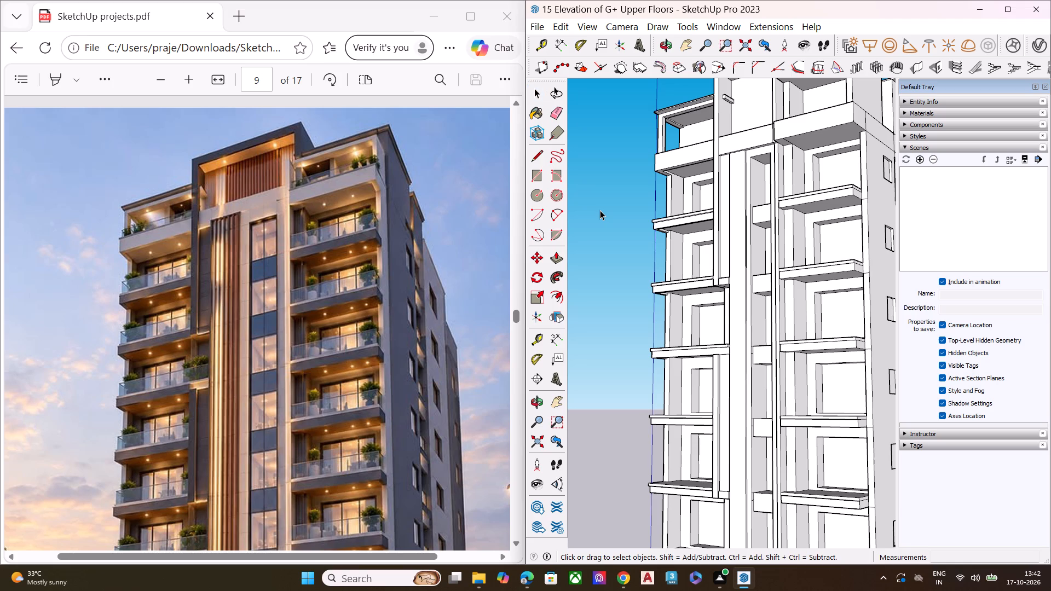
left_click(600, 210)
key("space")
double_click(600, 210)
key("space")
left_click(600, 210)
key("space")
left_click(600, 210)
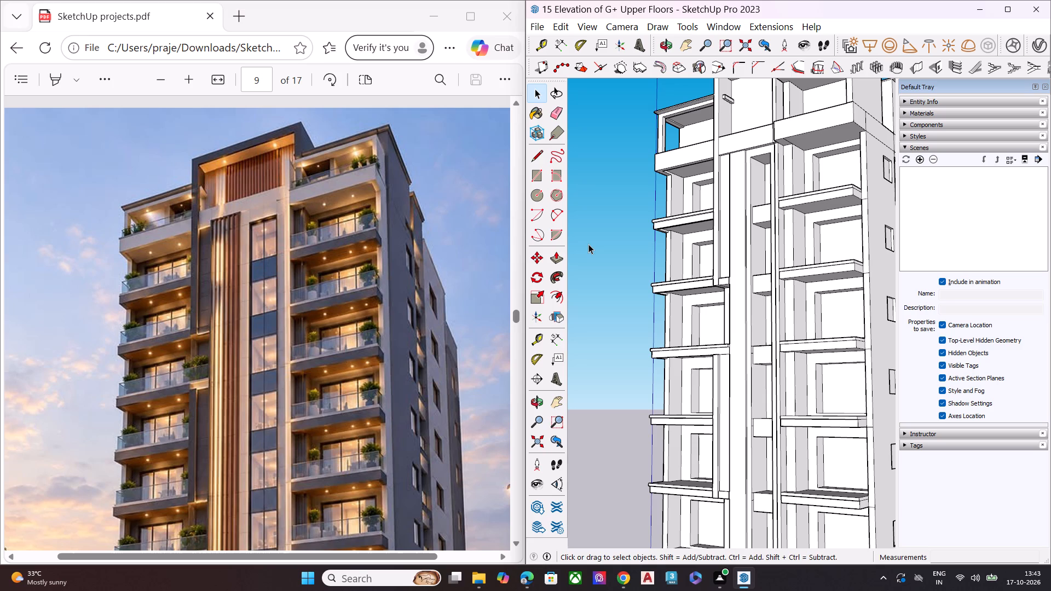
Examine the whole tower from the front, side and underside, and compare it with the reference image's lower floors and entrance.
scroll(739, 212, "down", 7)
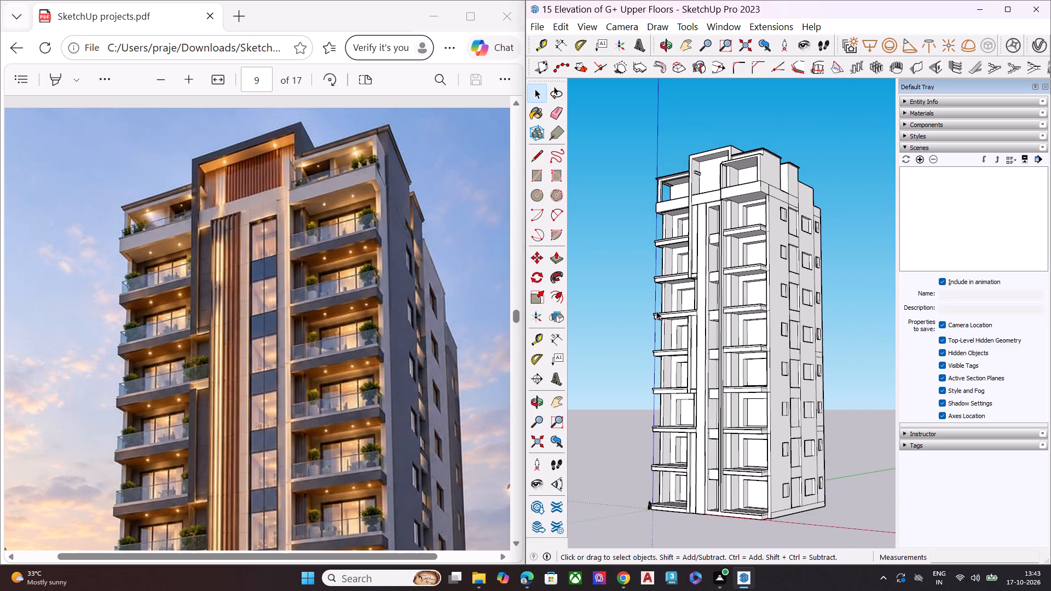
middle_click_drag(659, 310, 780, 434)
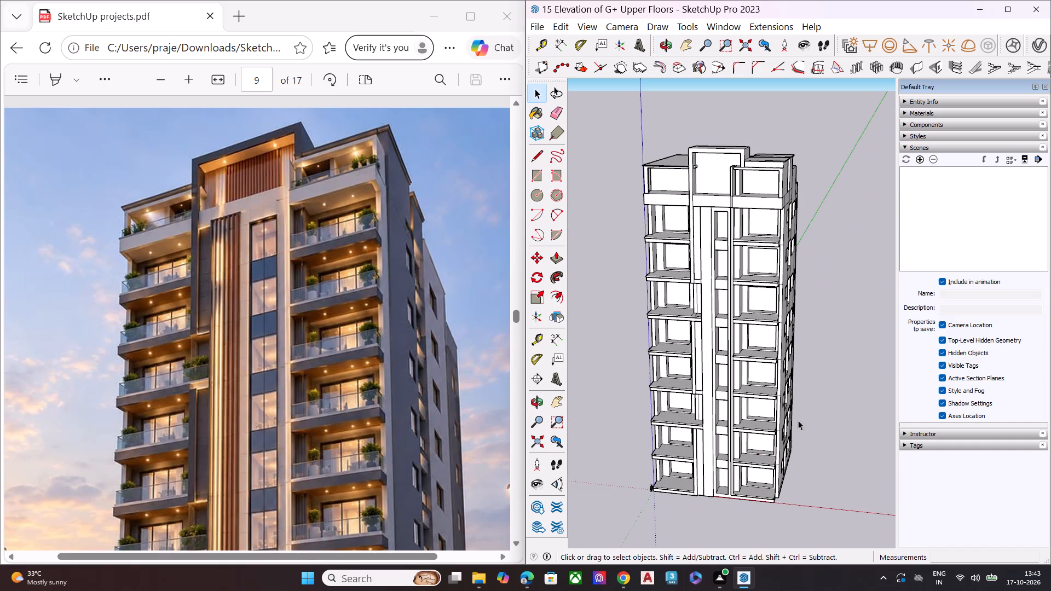
middle_click_drag(802, 397, 643, 348)
scroll(644, 346, "up", 1)
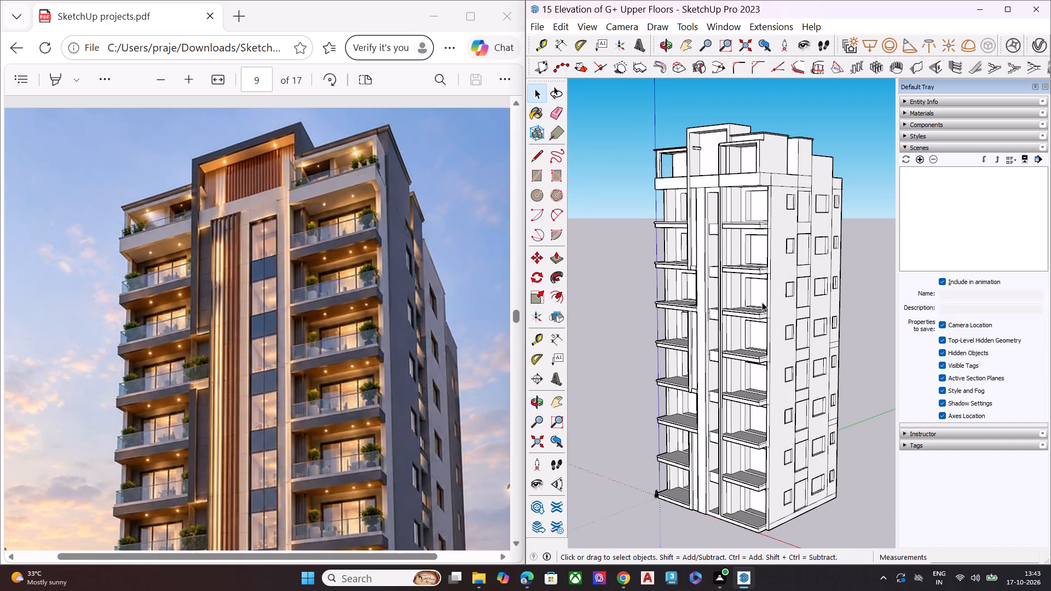
triple_click(774, 293)
double_click(774, 293)
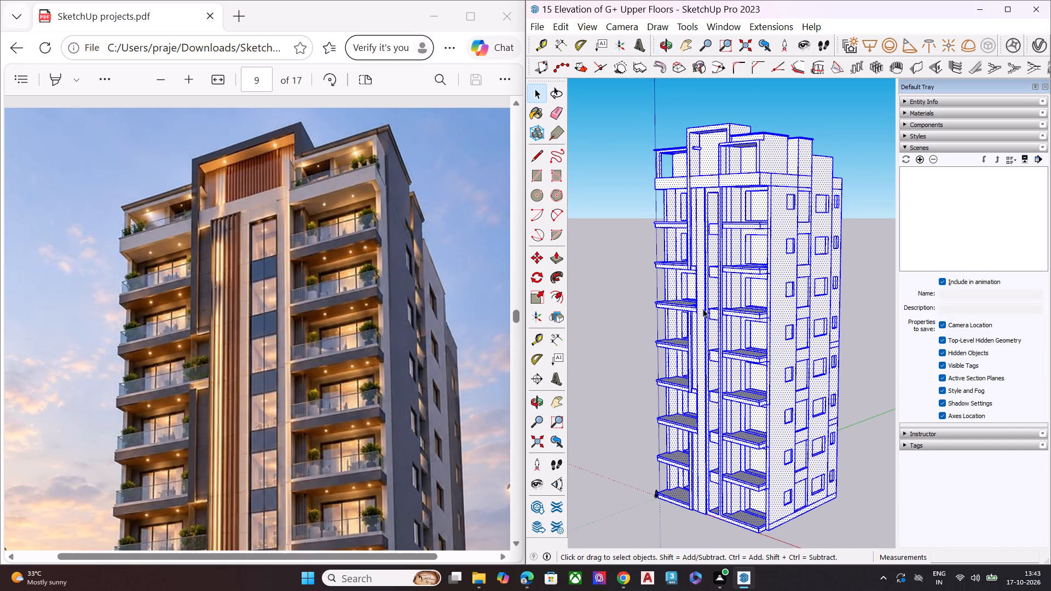
scroll(708, 306, "down", 6)
middle_click_drag(752, 428, 734, 121)
scroll(741, 156, "up", 2)
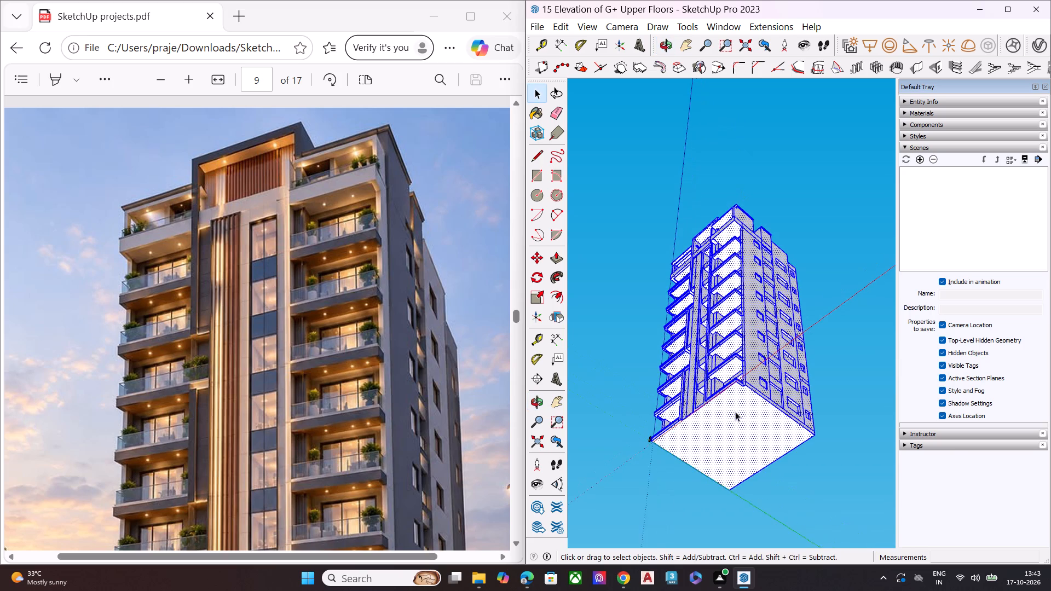
scroll(735, 412, "up", 2)
scroll(413, 285, "down", 6)
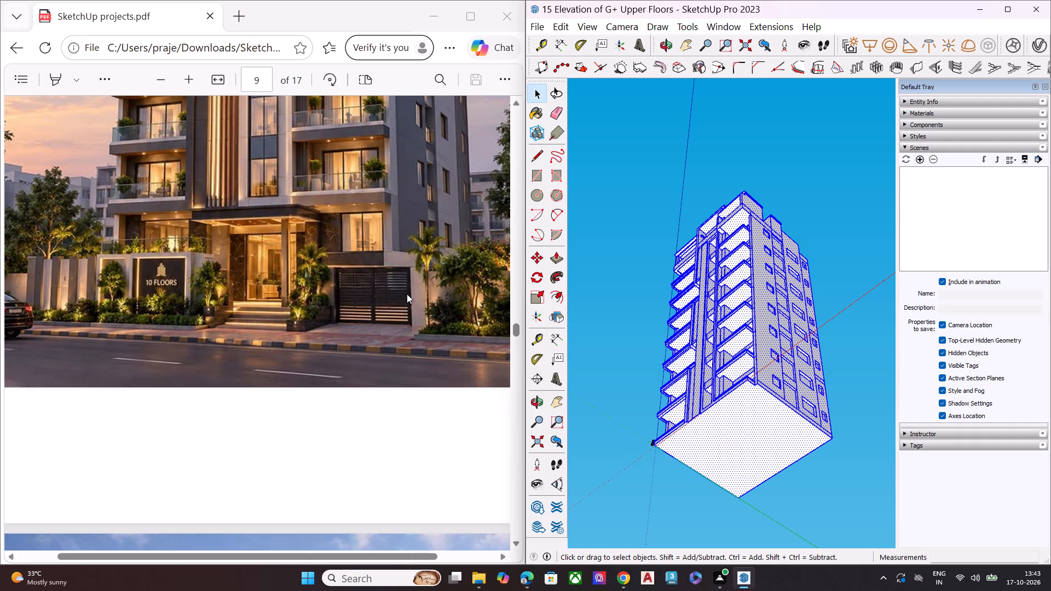
scroll(407, 294, "up", 1)
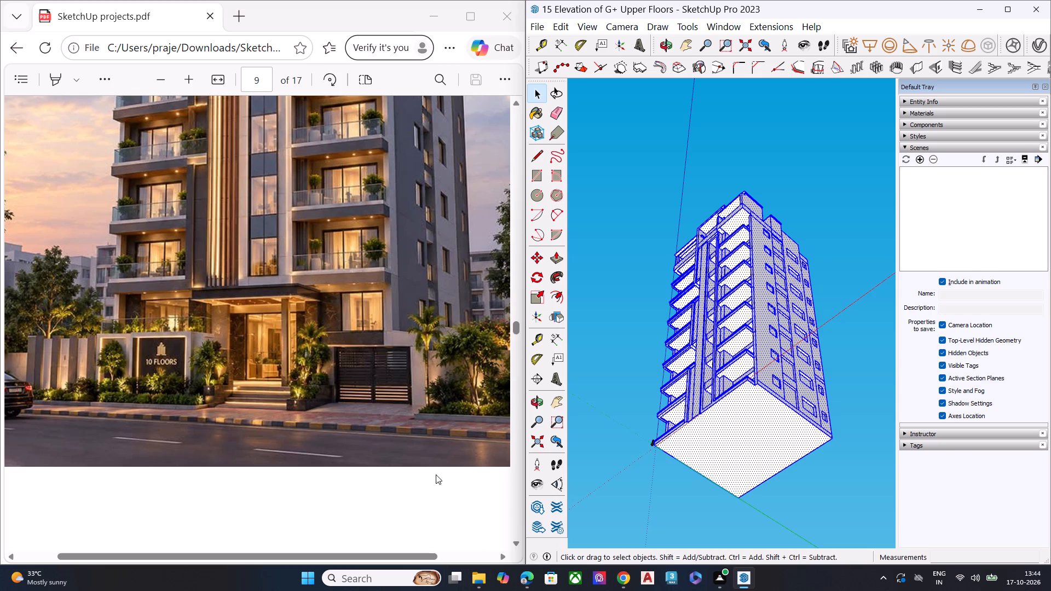
scroll(405, 417, "up", 3)
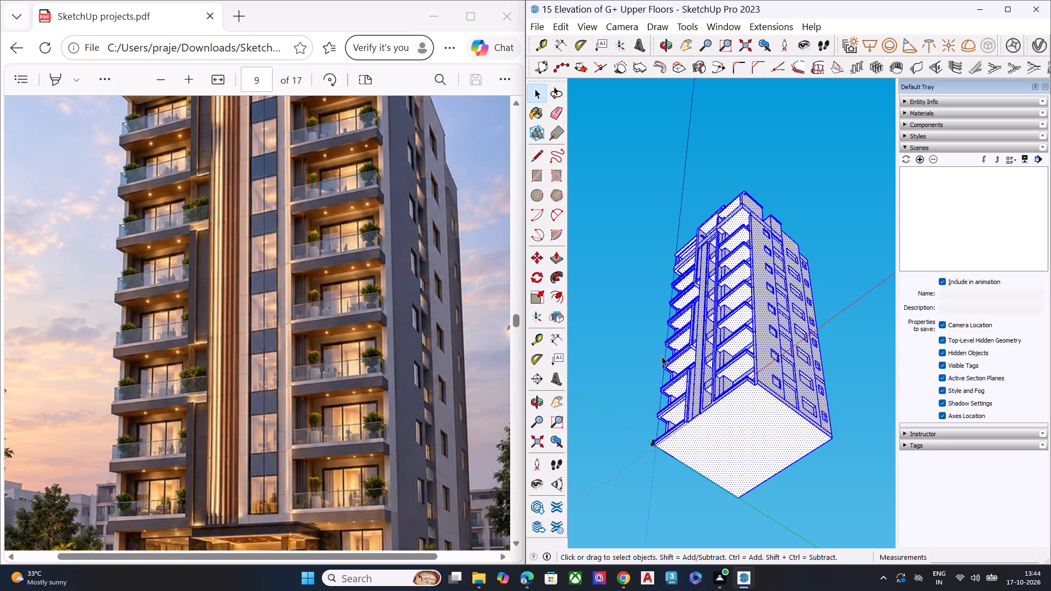
middle_click_drag(736, 338, 786, 547)
left_click(817, 461)
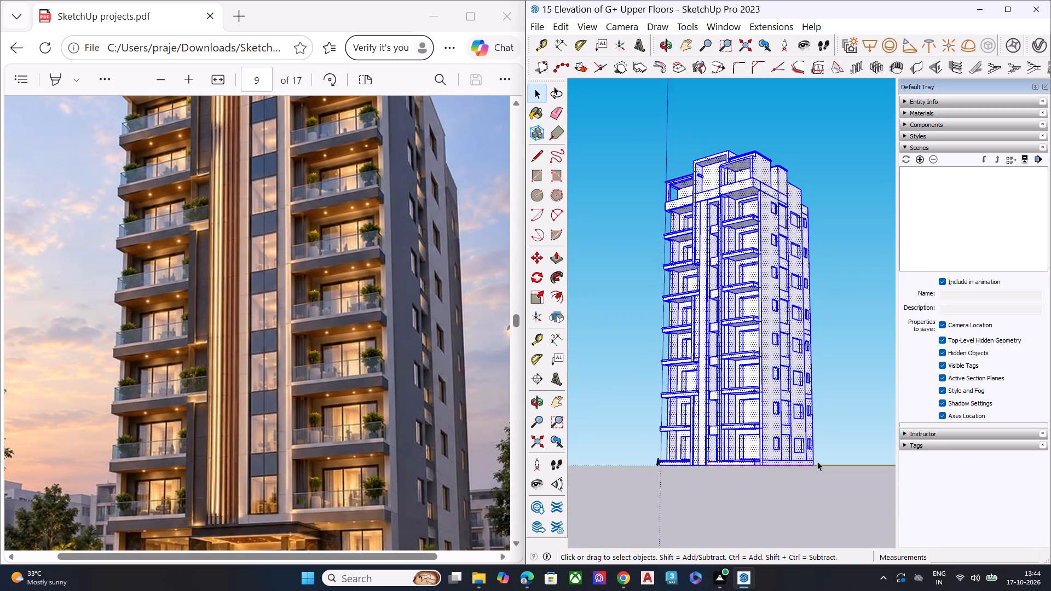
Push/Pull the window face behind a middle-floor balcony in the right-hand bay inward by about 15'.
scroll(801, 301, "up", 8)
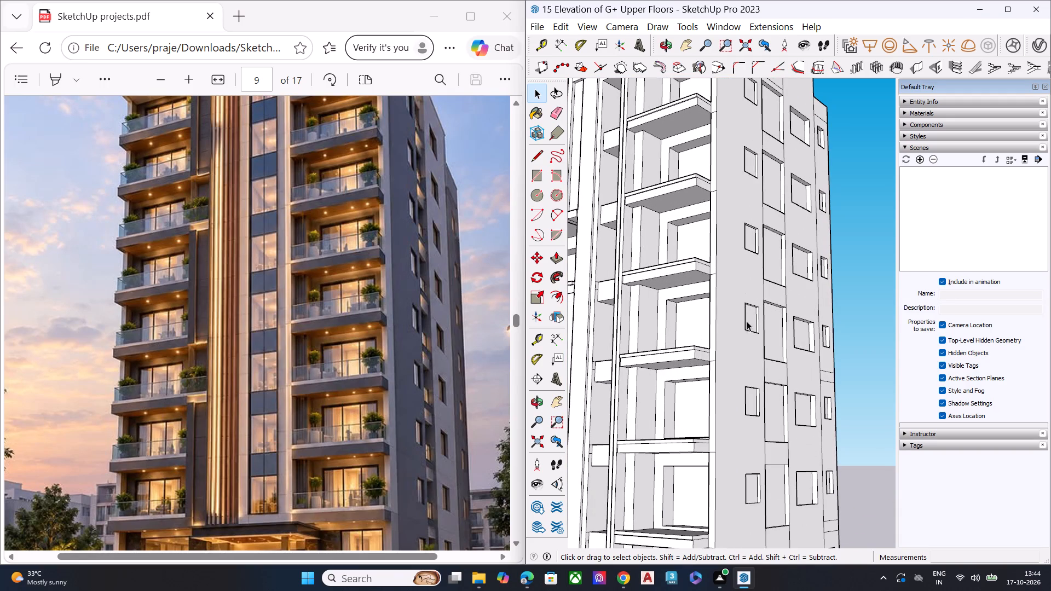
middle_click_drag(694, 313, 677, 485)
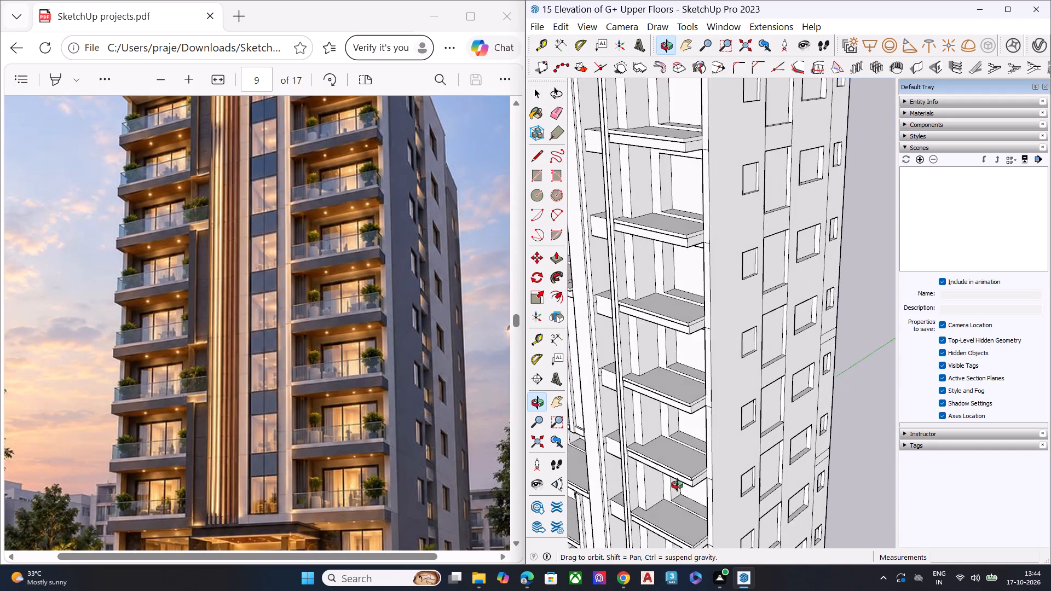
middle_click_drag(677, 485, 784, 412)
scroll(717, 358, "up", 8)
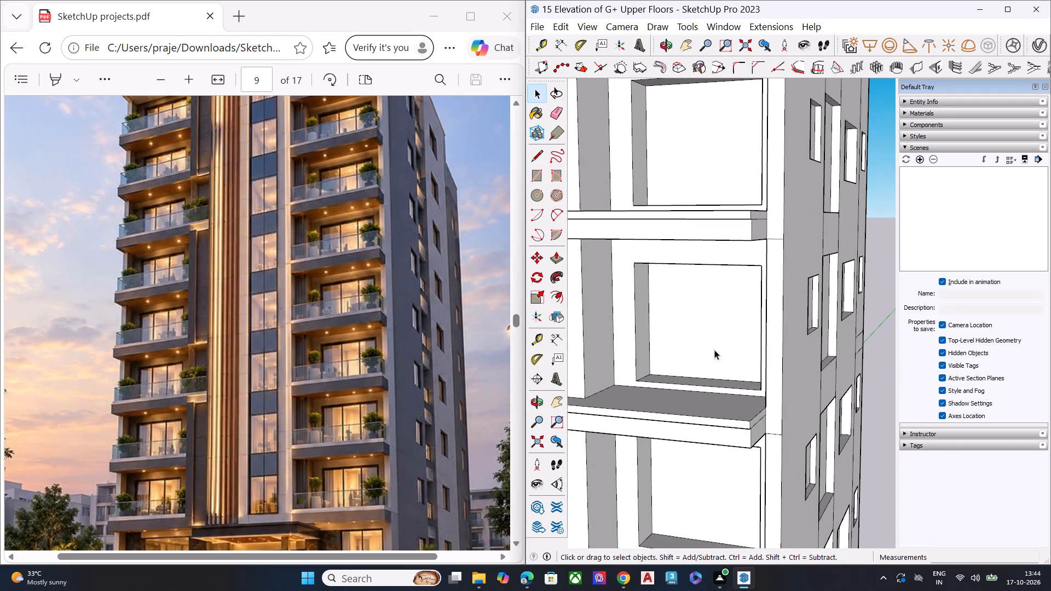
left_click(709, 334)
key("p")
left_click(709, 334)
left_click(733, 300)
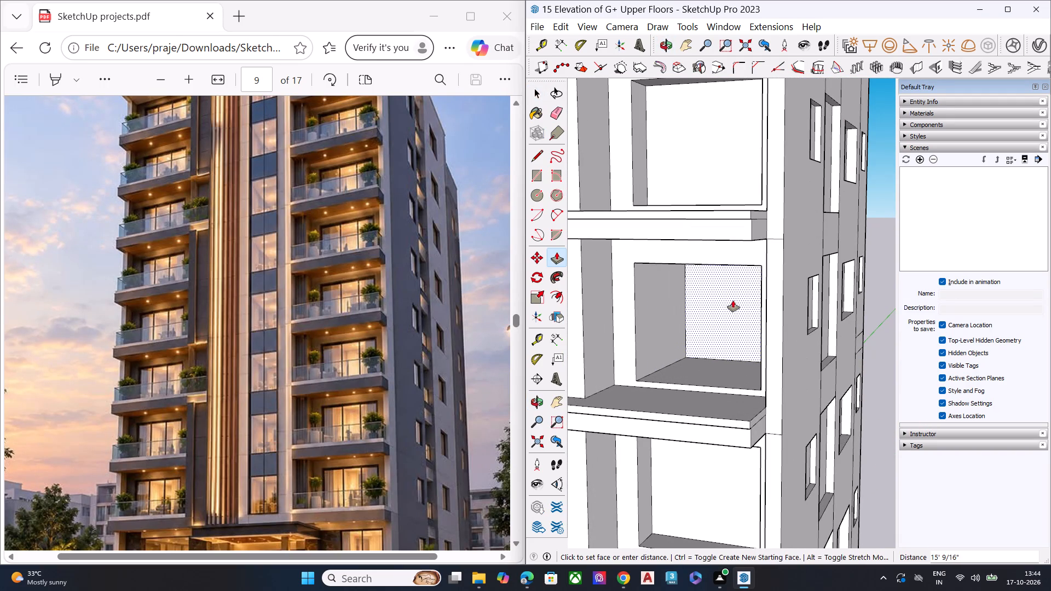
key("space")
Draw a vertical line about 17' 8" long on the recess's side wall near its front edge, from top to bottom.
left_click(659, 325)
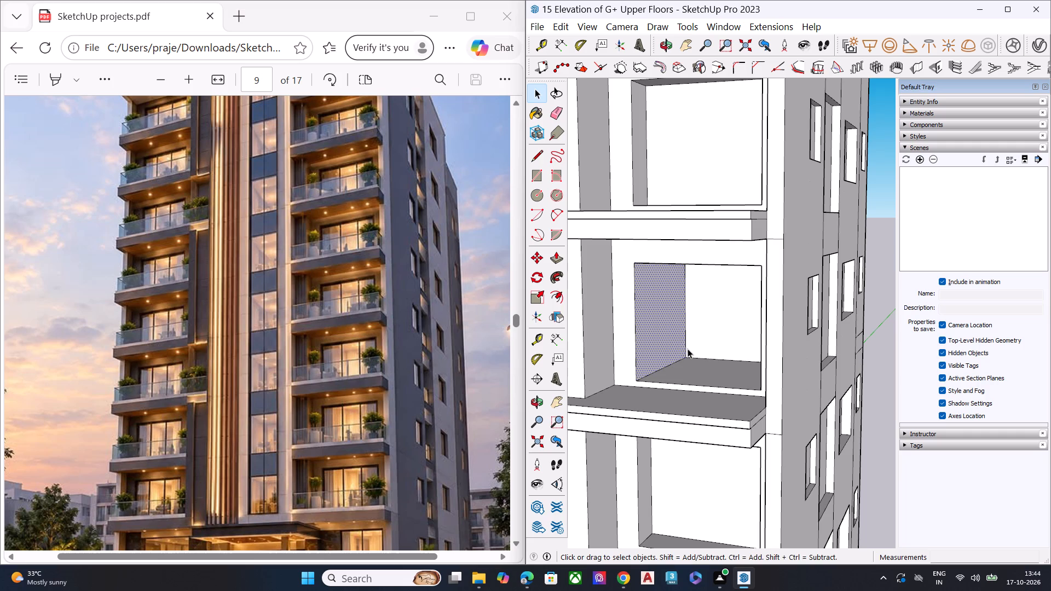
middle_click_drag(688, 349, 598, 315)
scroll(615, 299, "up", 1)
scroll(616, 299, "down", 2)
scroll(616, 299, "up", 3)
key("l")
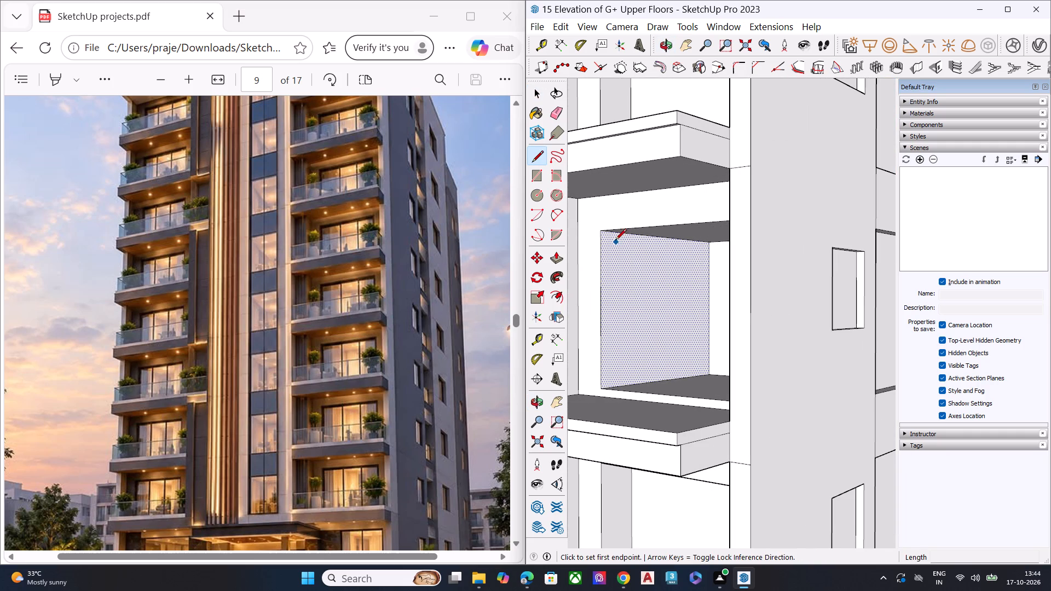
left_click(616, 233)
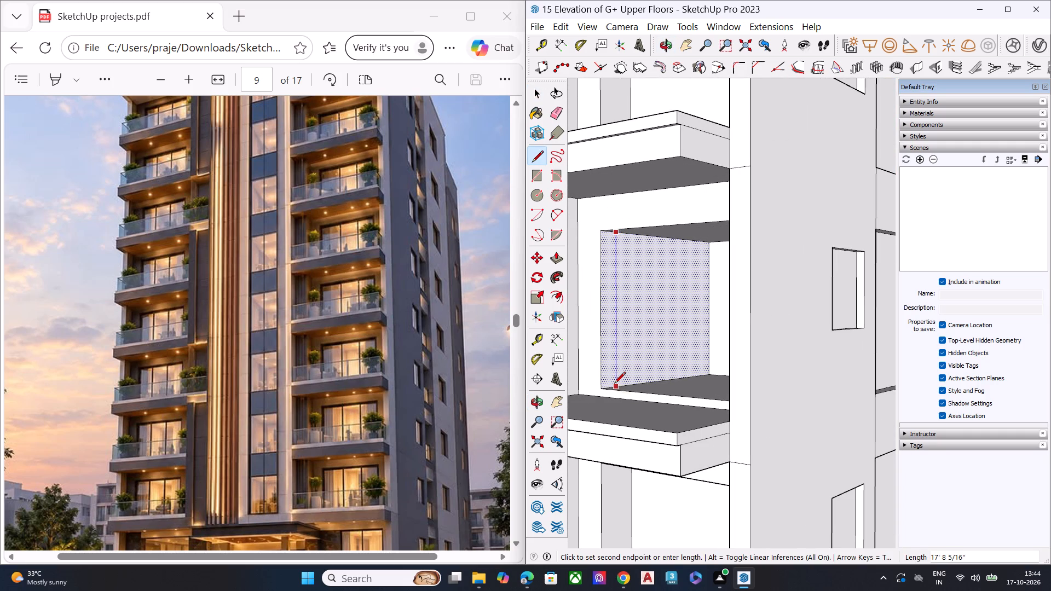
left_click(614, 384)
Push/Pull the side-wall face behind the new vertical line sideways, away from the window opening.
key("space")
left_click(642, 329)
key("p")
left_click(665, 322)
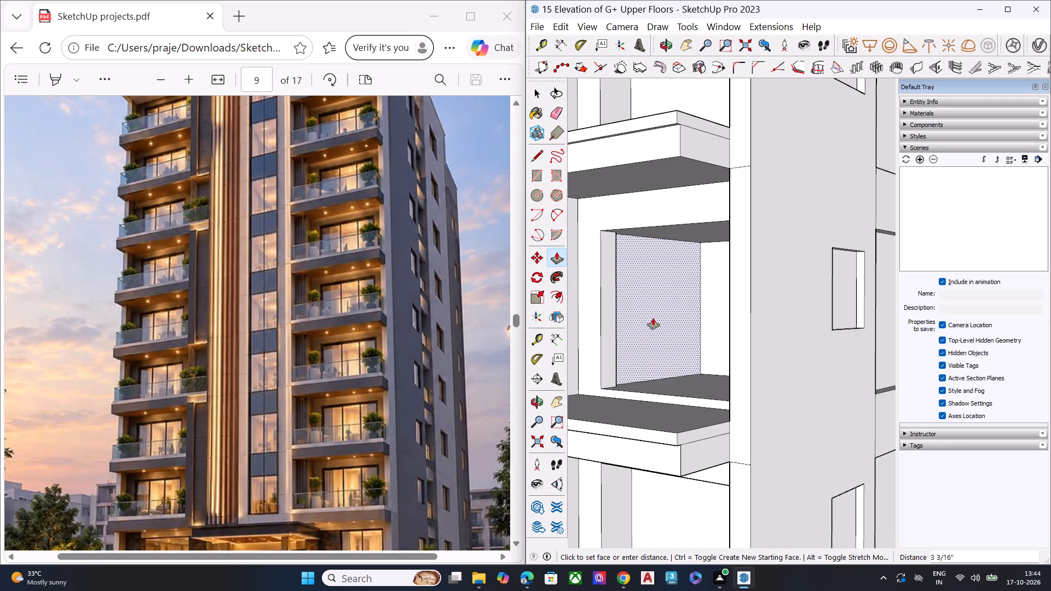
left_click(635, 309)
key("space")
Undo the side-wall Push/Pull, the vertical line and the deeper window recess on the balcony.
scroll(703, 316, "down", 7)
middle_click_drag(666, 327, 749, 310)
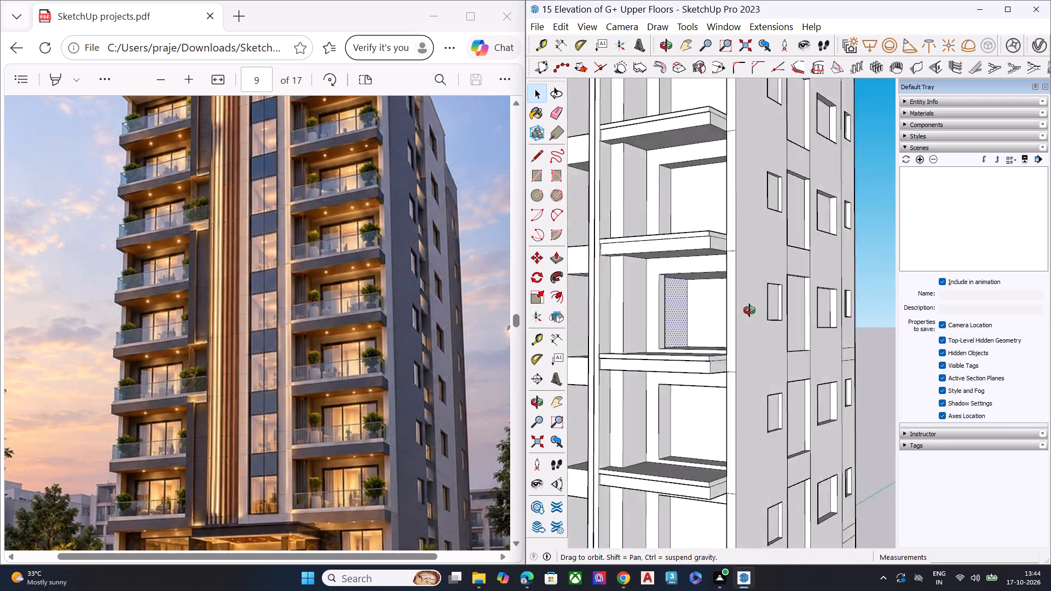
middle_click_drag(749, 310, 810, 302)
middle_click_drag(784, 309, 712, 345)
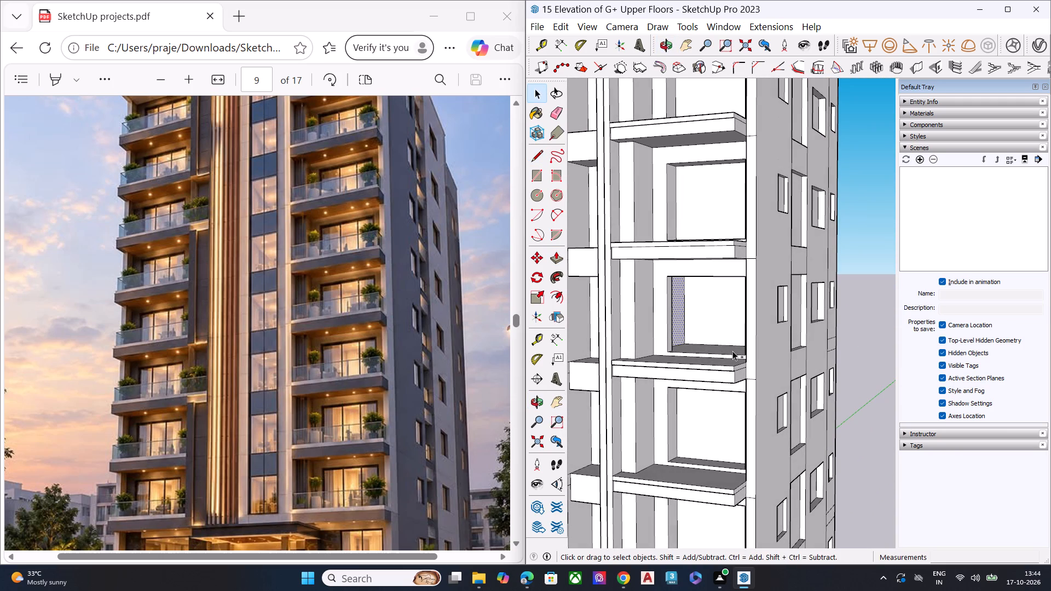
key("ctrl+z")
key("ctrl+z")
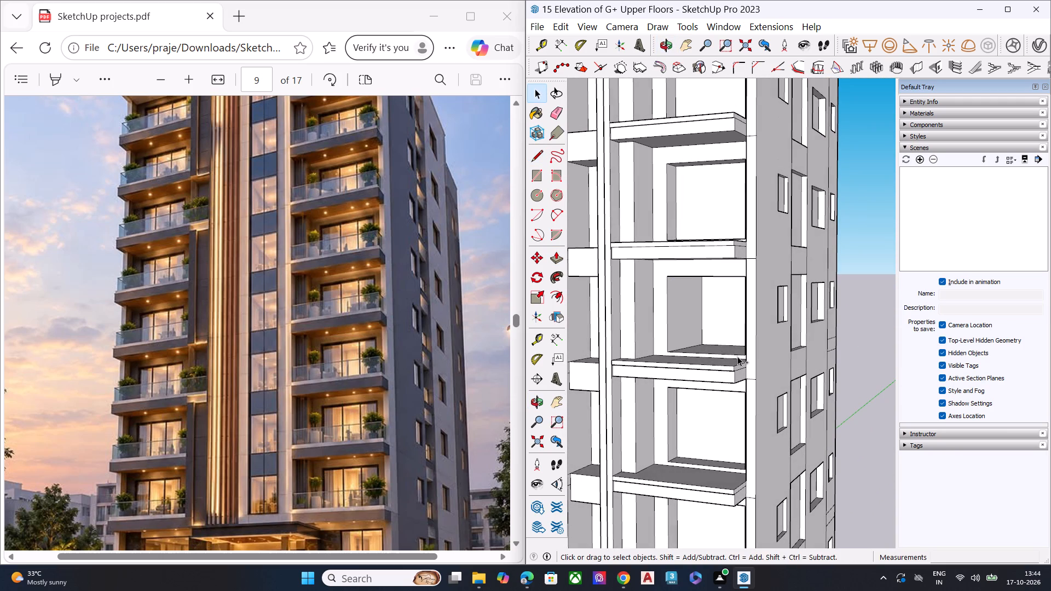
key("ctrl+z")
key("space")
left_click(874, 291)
Examine the tower's front and blank side wall from several angles and compare the balconies and vertical panels with the reference image.
scroll(787, 335, "down", 6)
middle_click_drag(762, 392, 755, 308)
scroll(769, 292, "down", 8)
middle_click_drag(746, 337, 899, 369)
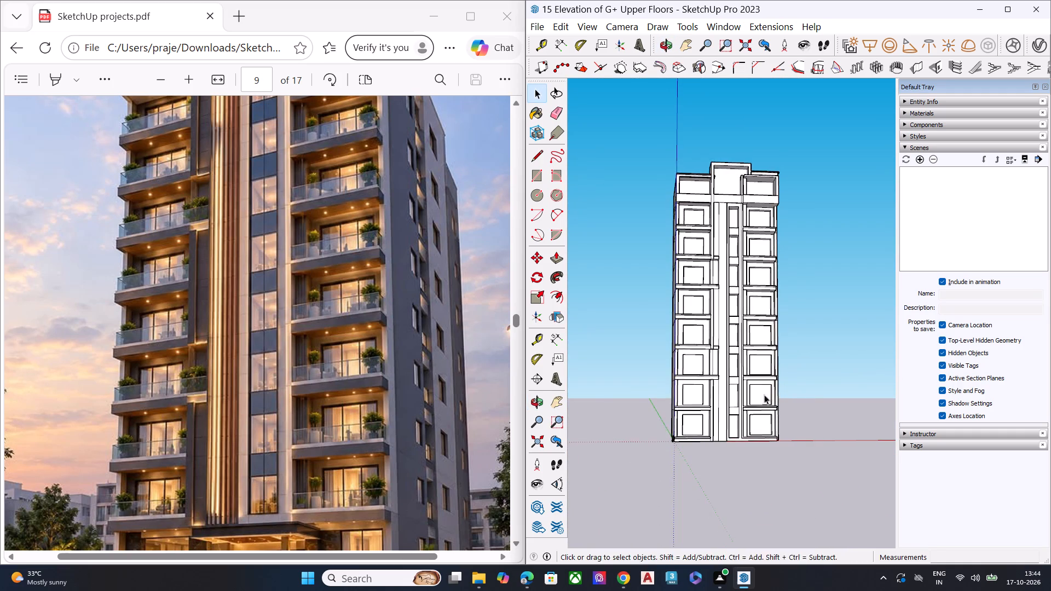
middle_click_drag(761, 394, 897, 231)
scroll(724, 287, "up", 10)
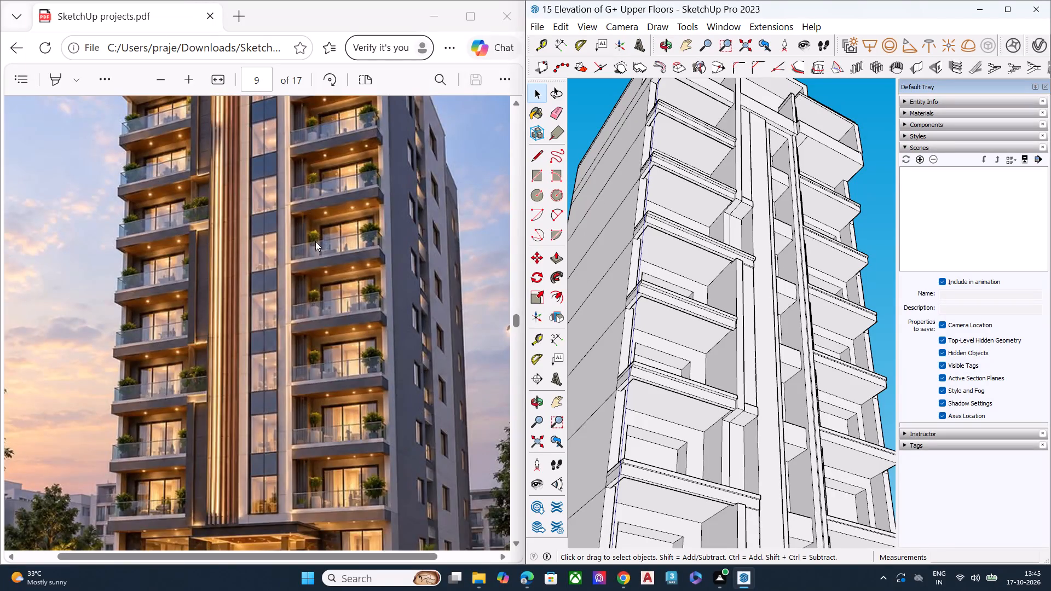
scroll(332, 276, "up", 2)
scroll(681, 204, "down", 2)
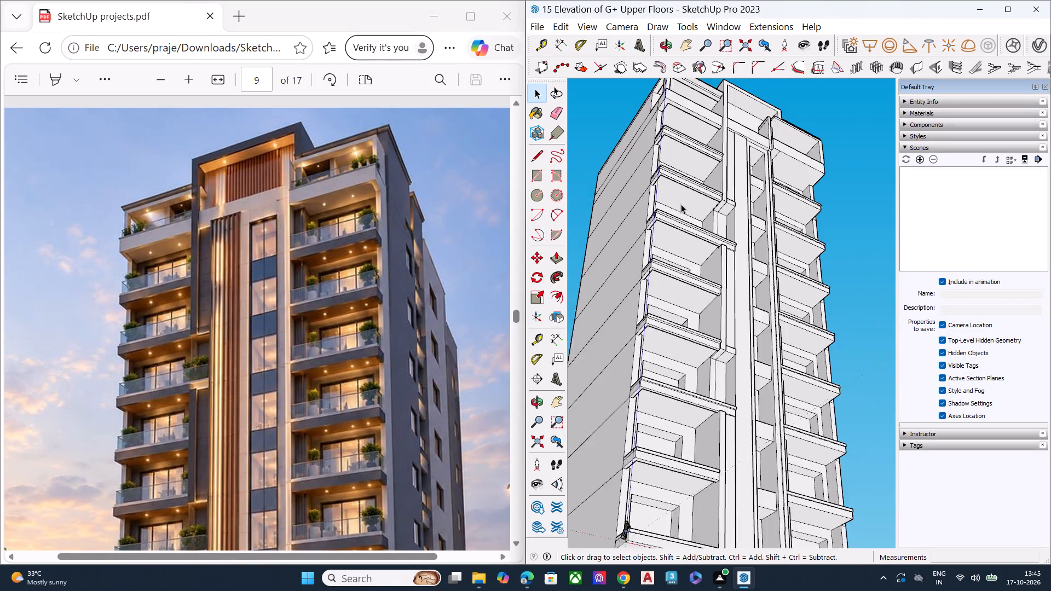
scroll(681, 204, "down", 3)
middle_click_drag(731, 253, 766, 396)
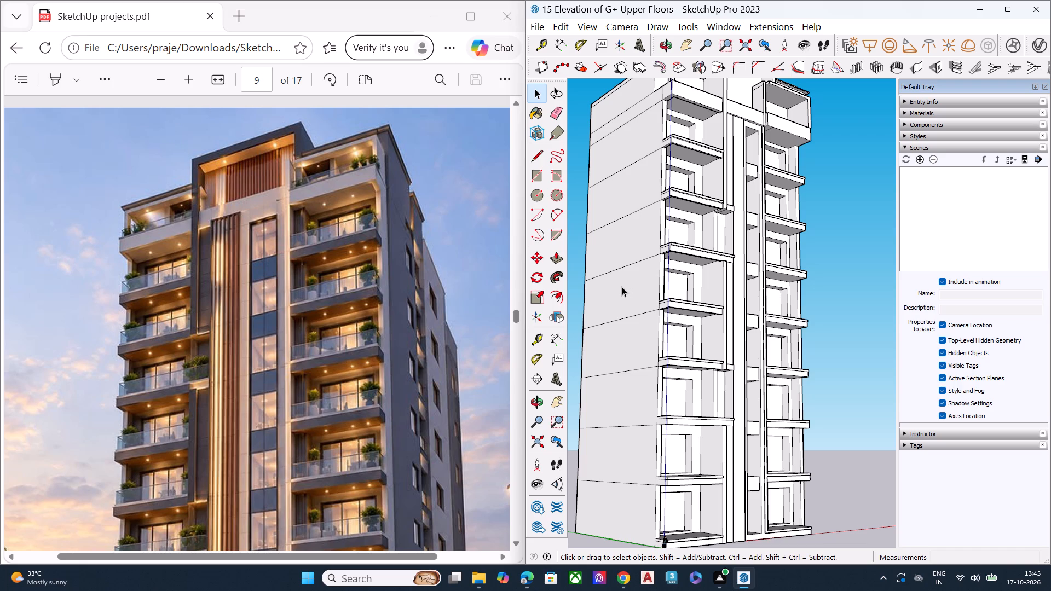
scroll(382, 271, "down", 3)
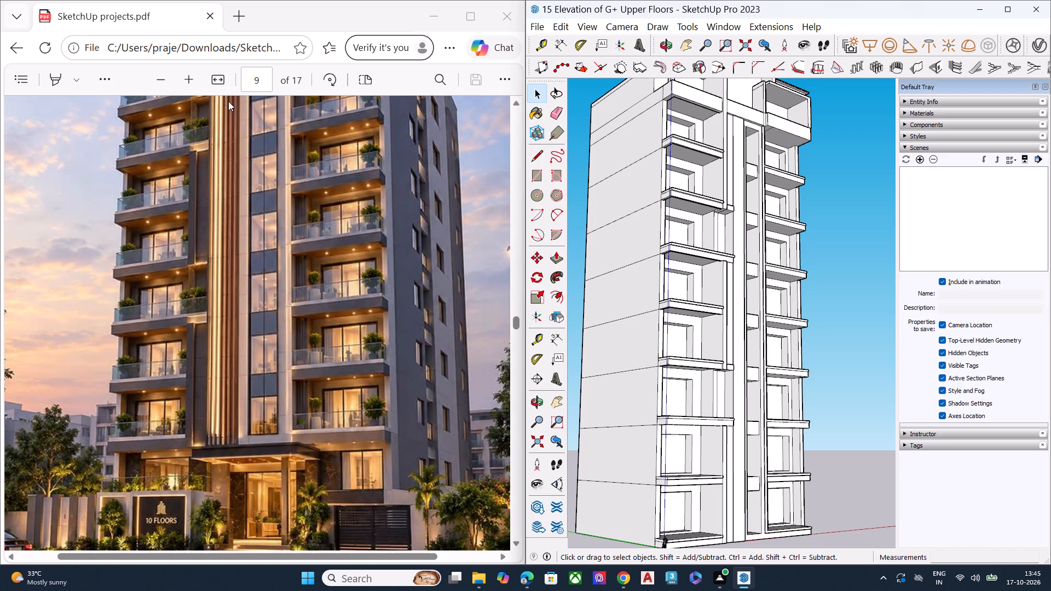
Bring the reference's upper floors into view and erase the topmost horizontal floor lines on the tower's blank side wall.
double_click(165, 85)
scroll(261, 201, "up", 3)
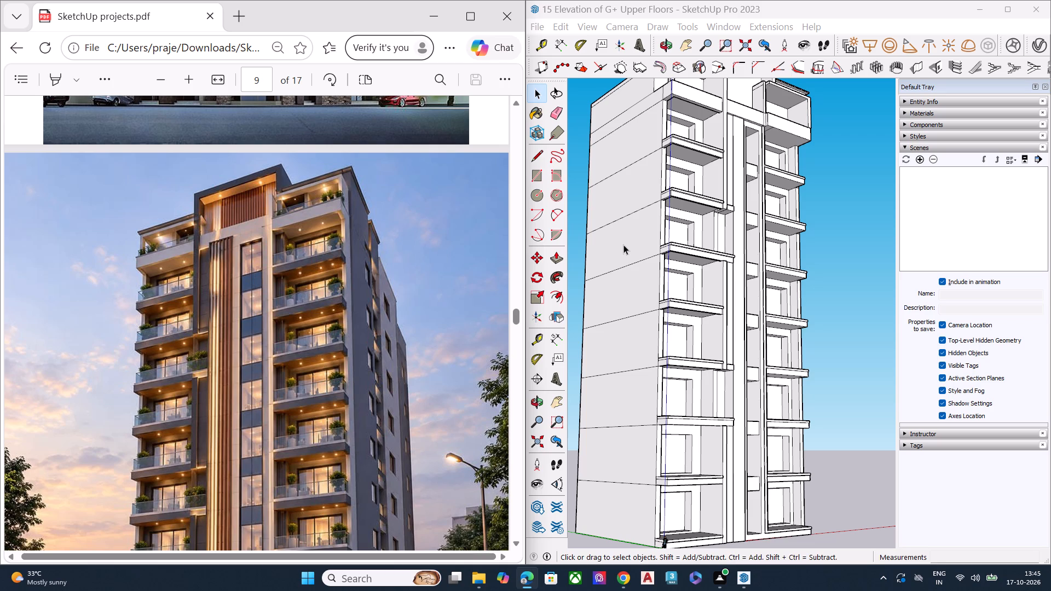
scroll(619, 238, "down", 3)
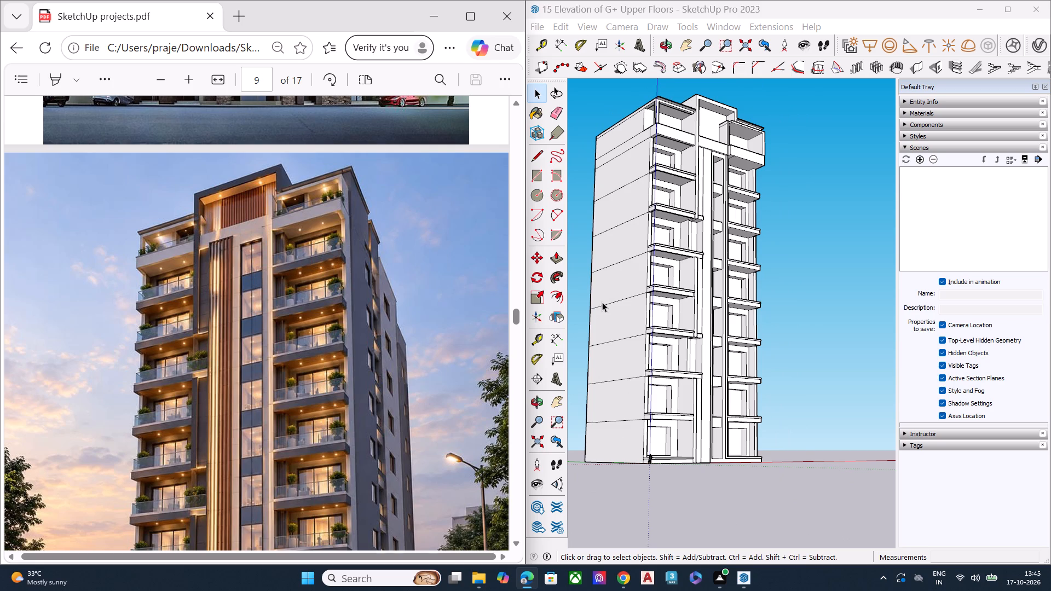
middle_click_drag(626, 200, 635, 250)
key("e")
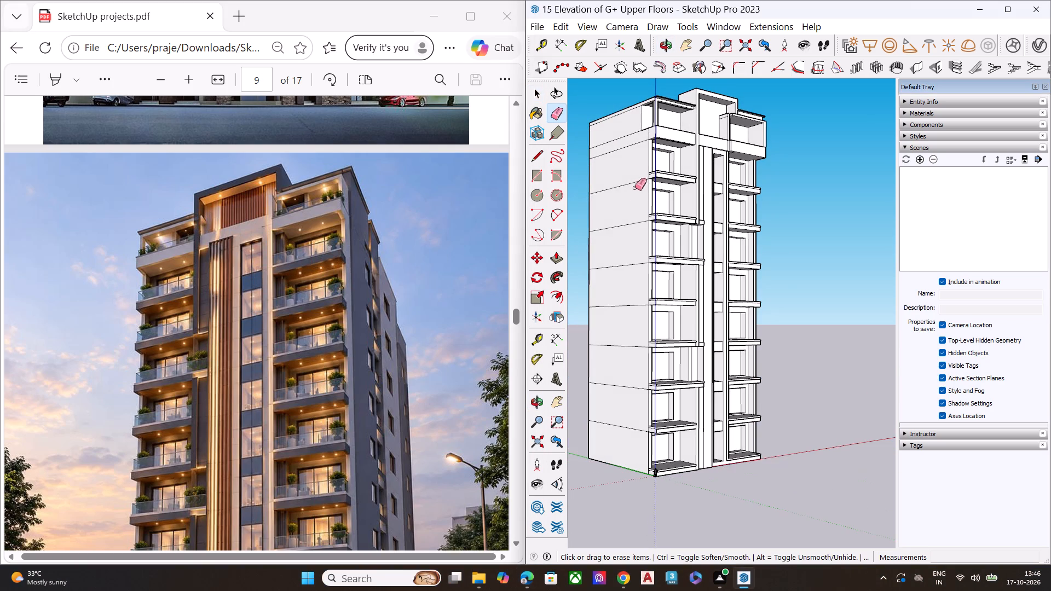
scroll(625, 132, "up", 6)
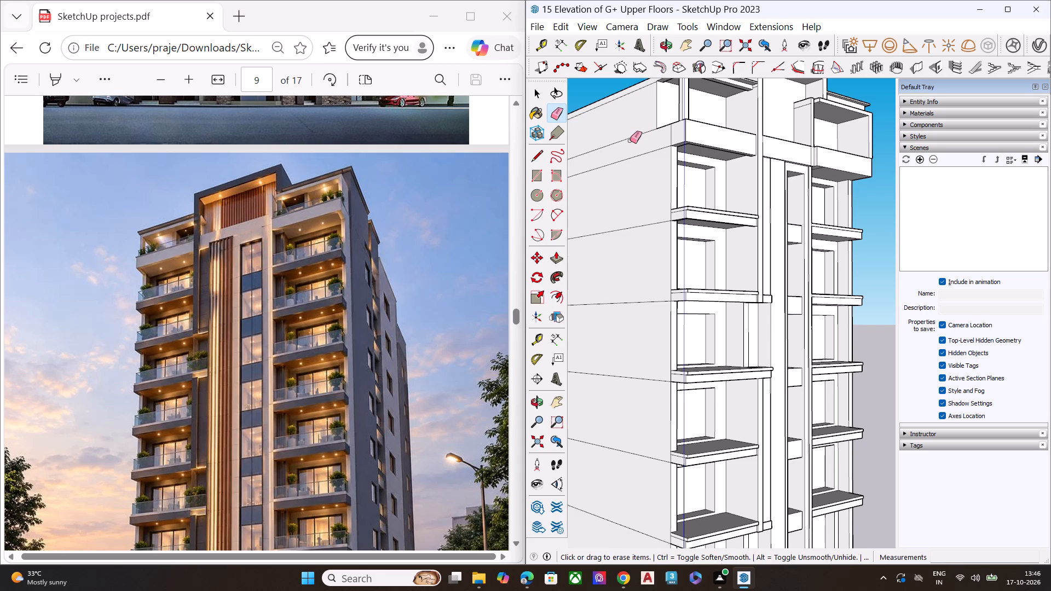
scroll(628, 141, "up", 2)
left_click(632, 139)
left_click(634, 136)
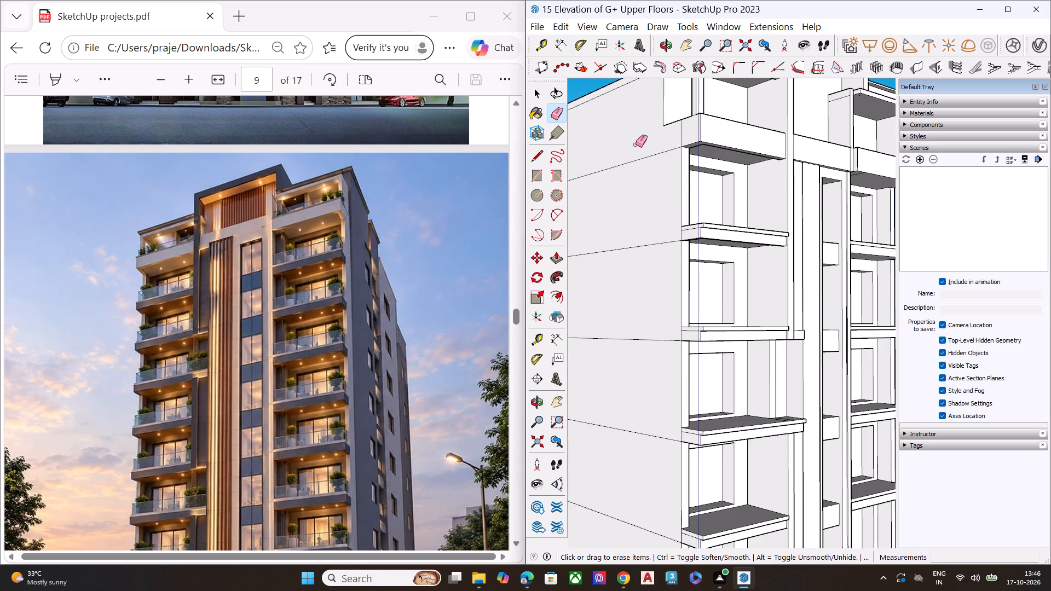
left_click(639, 159)
double_click(649, 242)
Erase the horizontal floor lines across the middle of the tower's blank side wall.
scroll(656, 228, "down", 5)
scroll(666, 225, "up", 1)
scroll(653, 277, "up", 3)
scroll(653, 286, "down", 1)
scroll(653, 290, "up", 1)
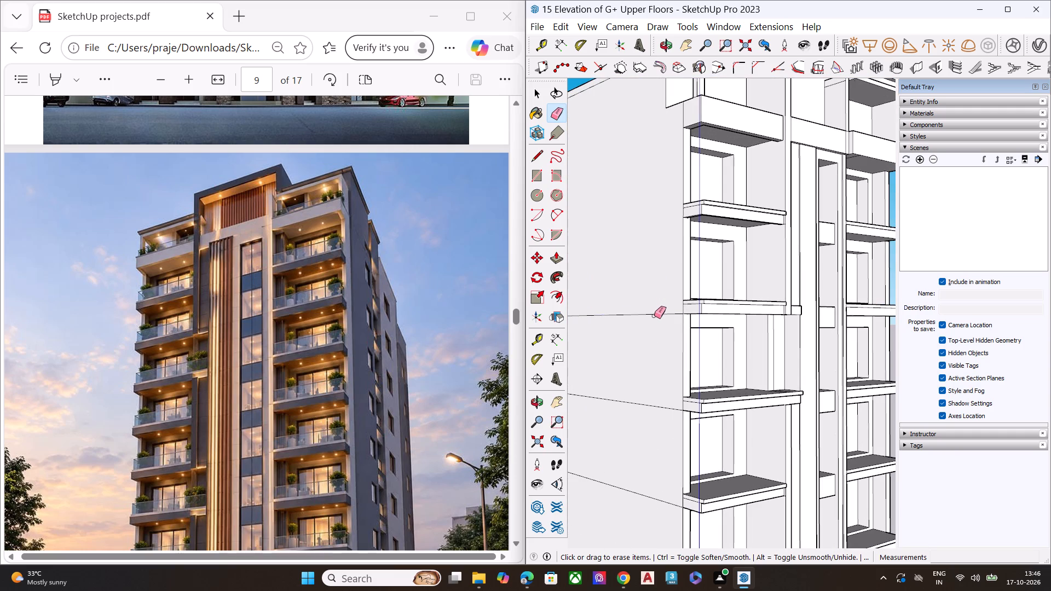
left_click(654, 316)
scroll(690, 169, "down", 6)
scroll(651, 290, "up", 3)
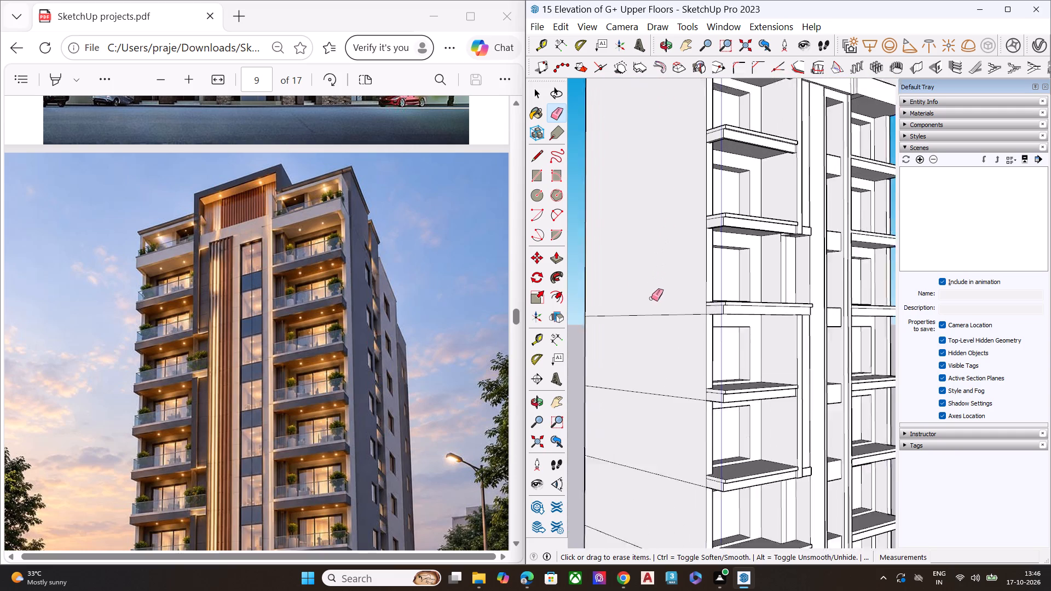
scroll(651, 298, "up", 2)
left_click(657, 316)
scroll(627, 214, "down", 6)
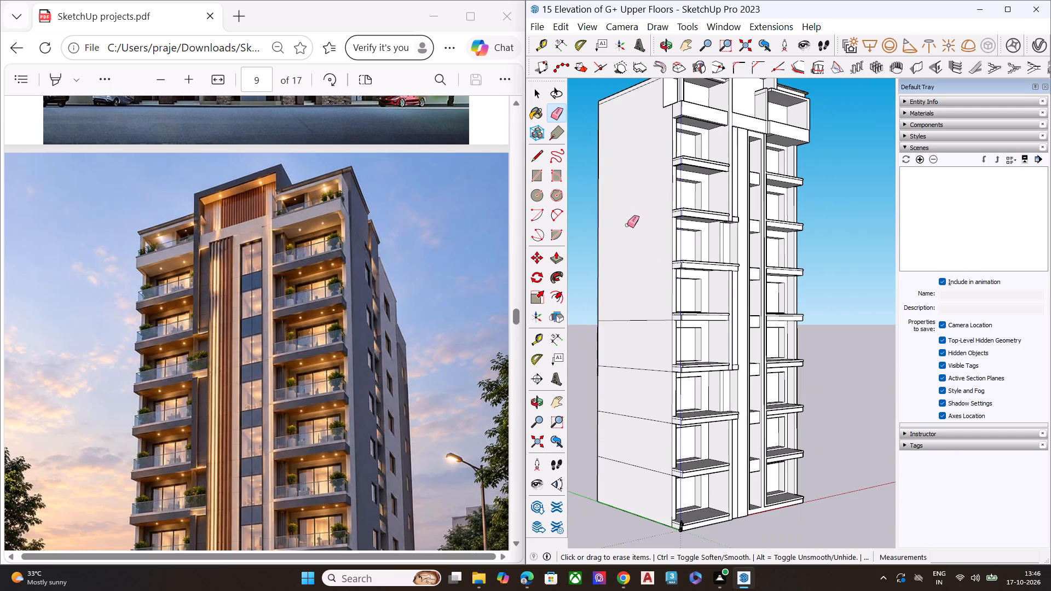
Erase the remaining horizontal floor lines on the lower part of the tower's blank side wall.
scroll(657, 379, "up", 2)
scroll(645, 347, "down", 2)
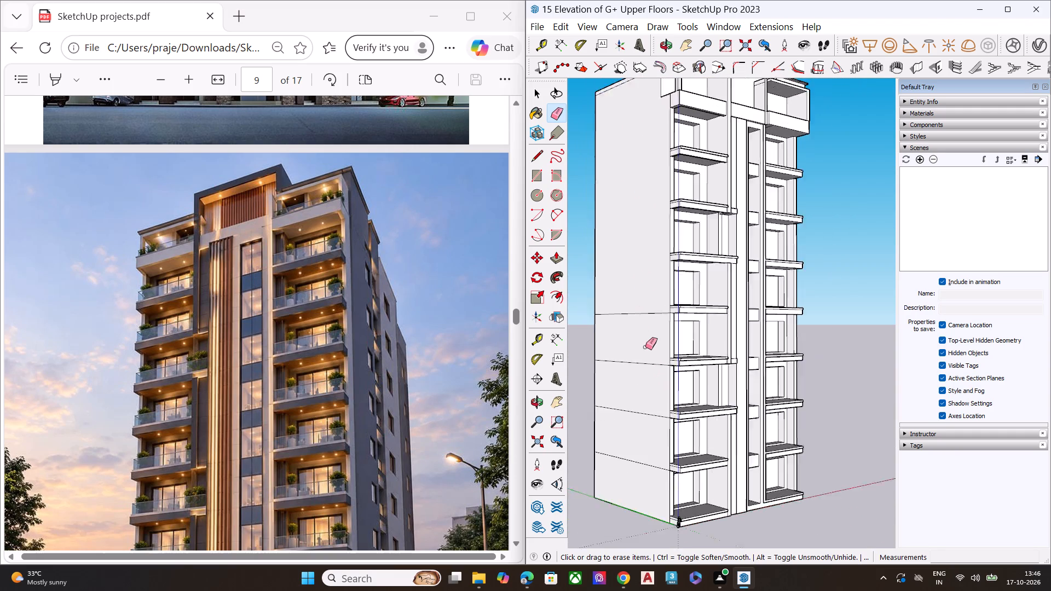
scroll(645, 347, "down", 2)
middle_click_drag(648, 453, 648, 432)
scroll(648, 432, "up", 6)
left_click(655, 452)
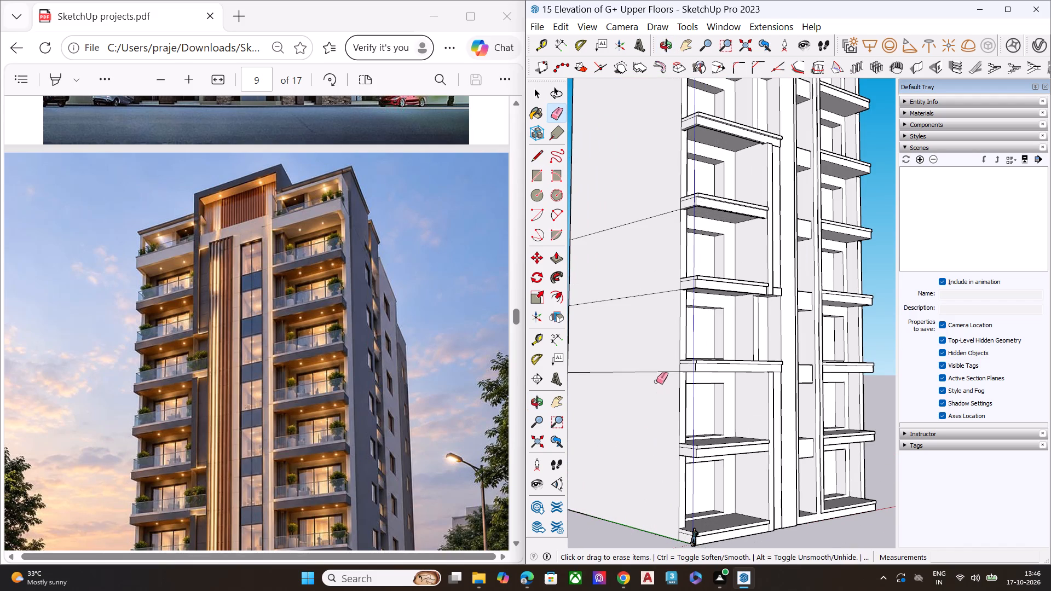
left_click(655, 373)
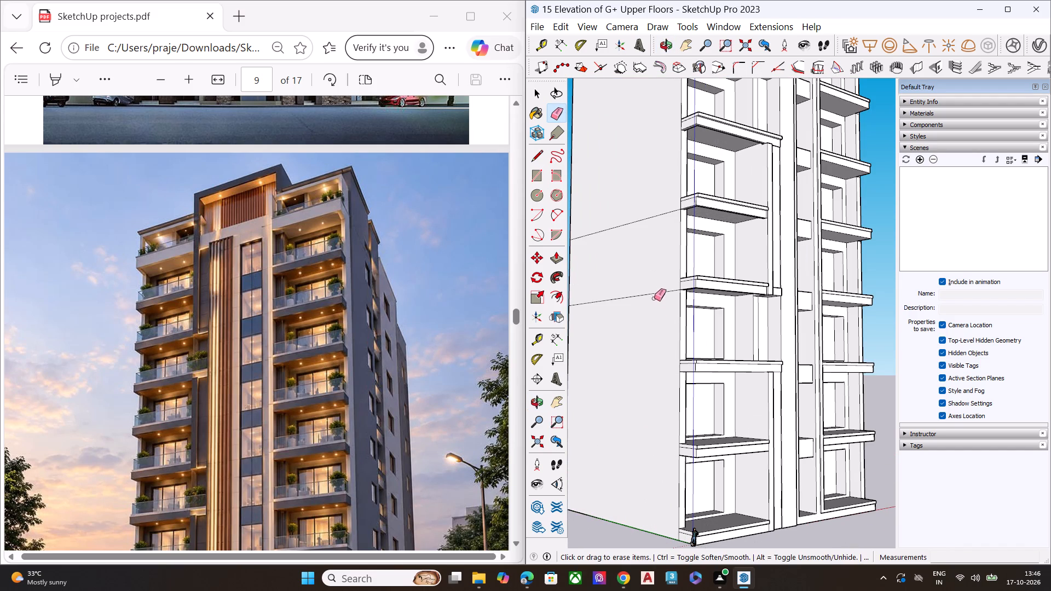
left_click(655, 294)
left_click(659, 217)
Examine the tower's front, windowed side wall and top floors from several angles against the reference image.
scroll(665, 322, "down", 2)
scroll(669, 329, "up", 1)
scroll(675, 337, "down", 3)
middle_click_drag(783, 382, 561, 384)
middle_click_drag(733, 404, 604, 404)
middle_click_drag(743, 415, 643, 413)
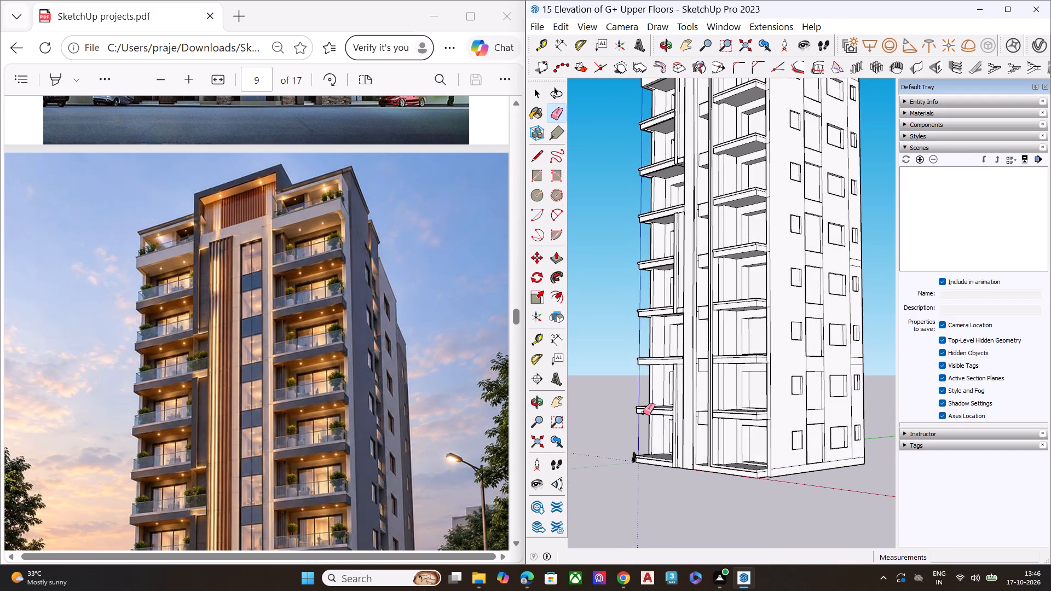
scroll(643, 413, "down", 5)
middle_click_drag(637, 455, 652, 451)
middle_click_drag(684, 471, 698, 455)
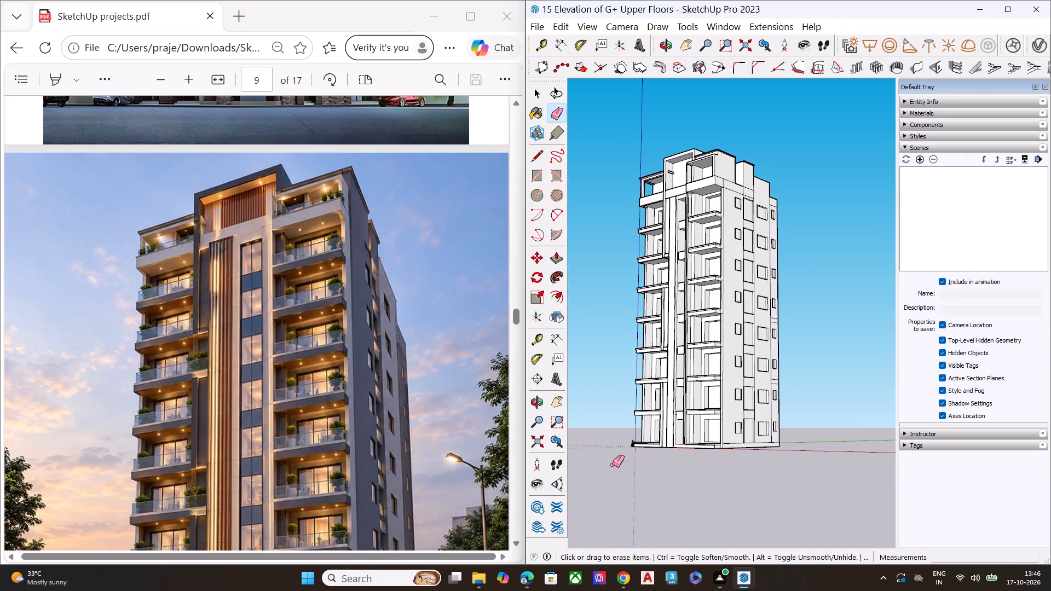
scroll(612, 465, "up", 1)
middle_click_drag(673, 252, 742, 404)
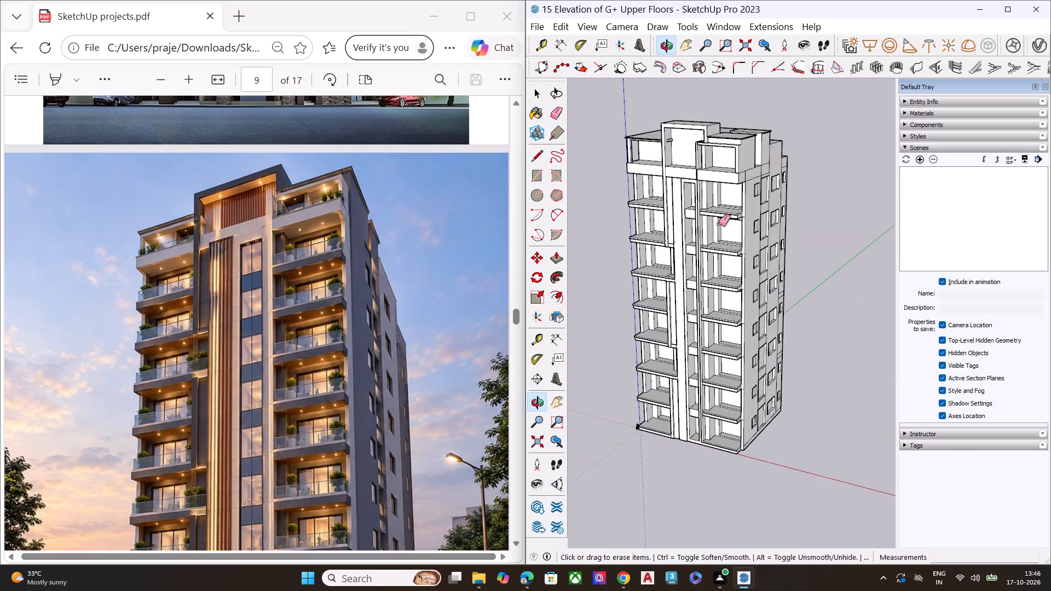
scroll(719, 176, "up", 2)
scroll(714, 163, "down", 1)
scroll(712, 161, "up", 7)
scroll(675, 187, "down", 4)
scroll(695, 208, "up", 1)
scroll(701, 212, "down", 3)
middle_click_drag(678, 234, 706, 184)
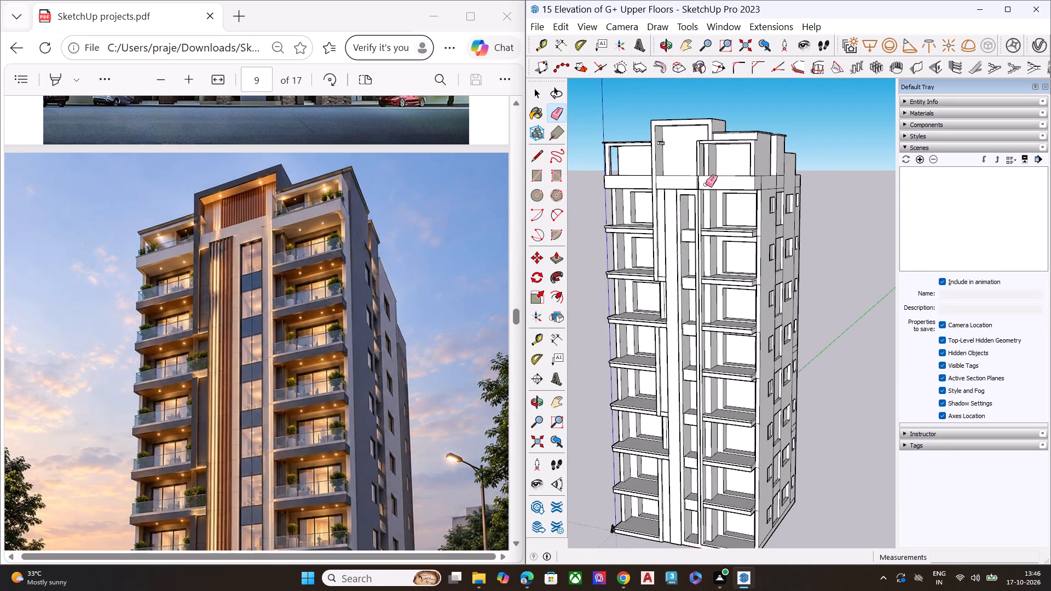
key("space")
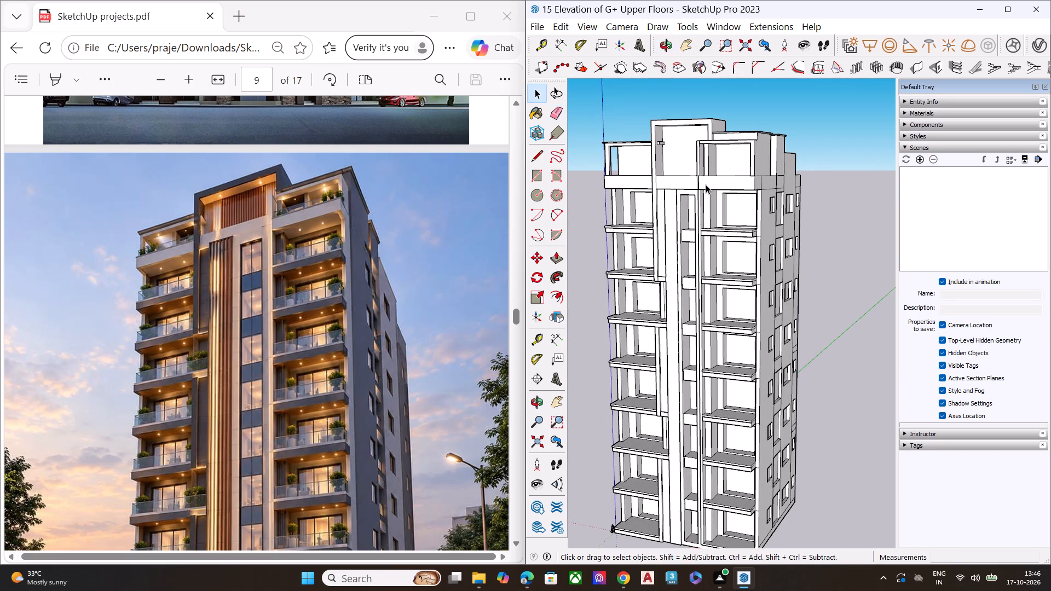
middle_click_drag(661, 201, 669, 165)
scroll(652, 232, "up", 8)
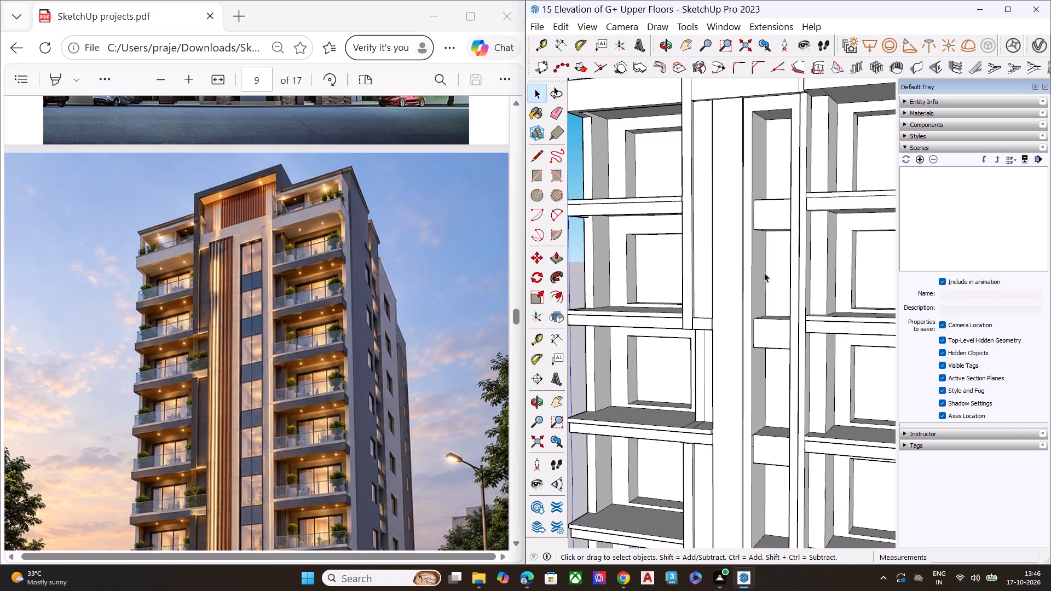
Open the materials and browse the Colors-Named collection to its gray swatches.
left_click(918, 148)
left_click(923, 108)
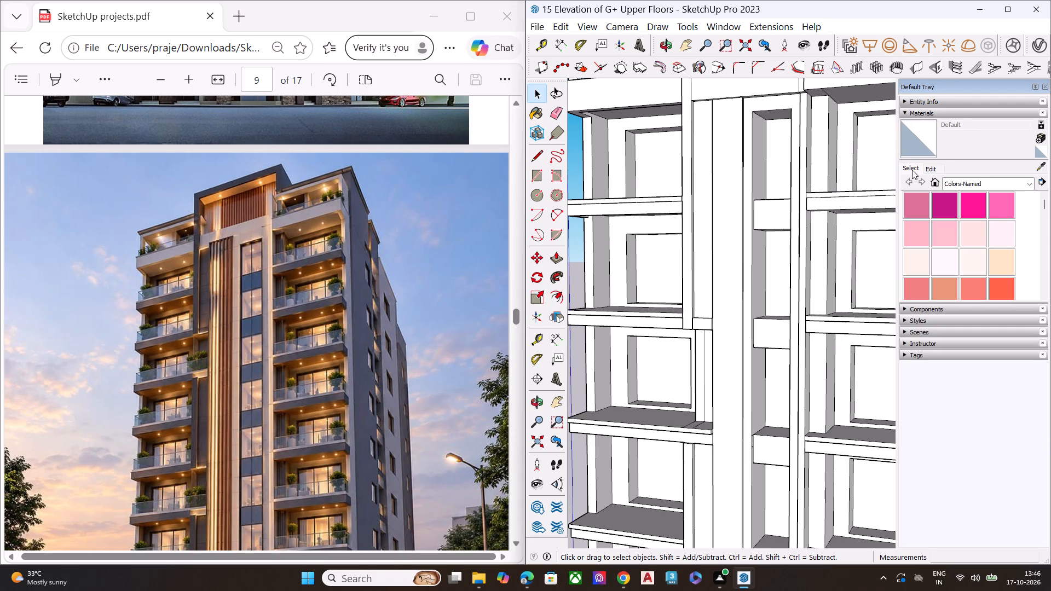
left_click(910, 169)
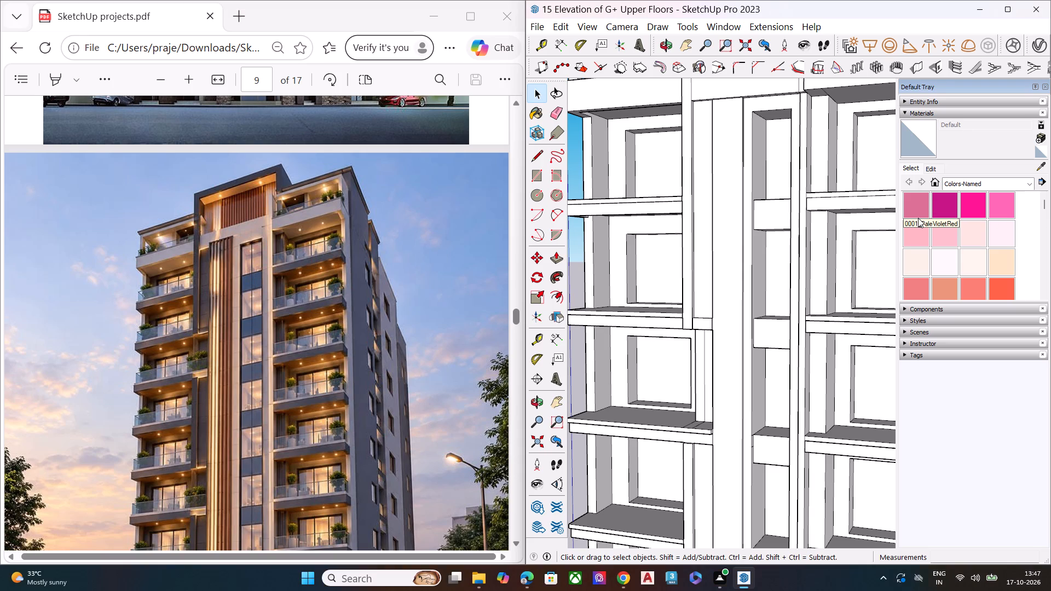
scroll(956, 245, "down", 5)
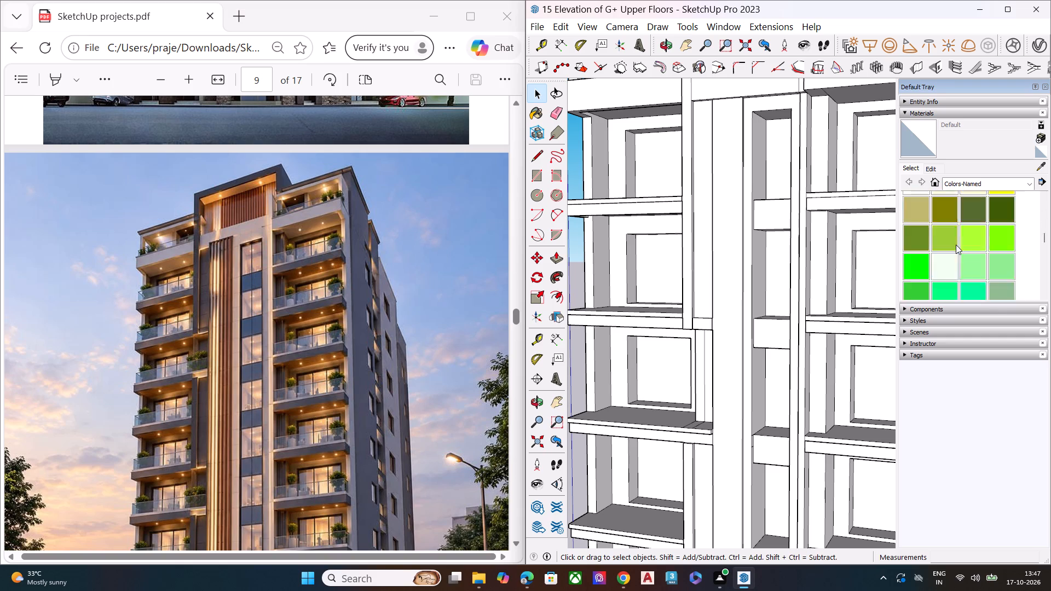
scroll(956, 245, "down", 3)
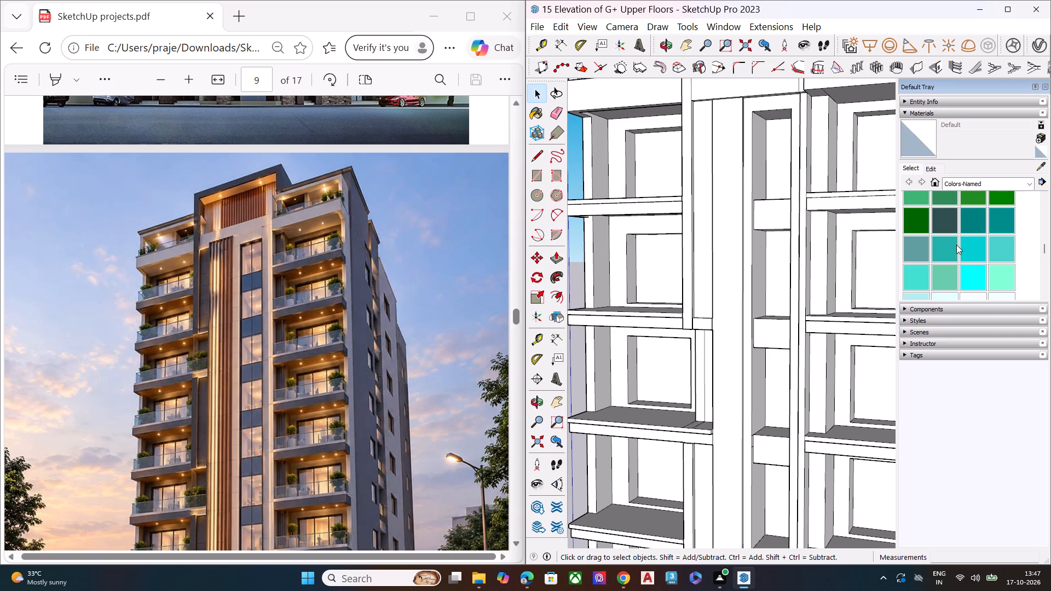
scroll(956, 245, "down", 8)
scroll(956, 245, "up", 3)
scroll(956, 245, "down", 3)
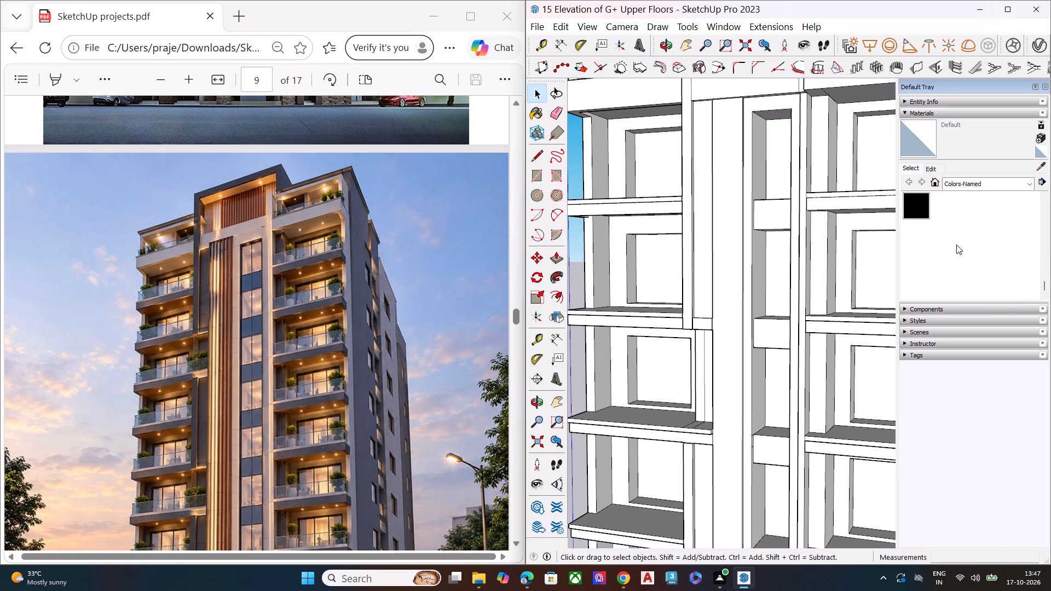
scroll(956, 245, "up", 2)
scroll(956, 245, "down", 2)
scroll(956, 245, "up", 1)
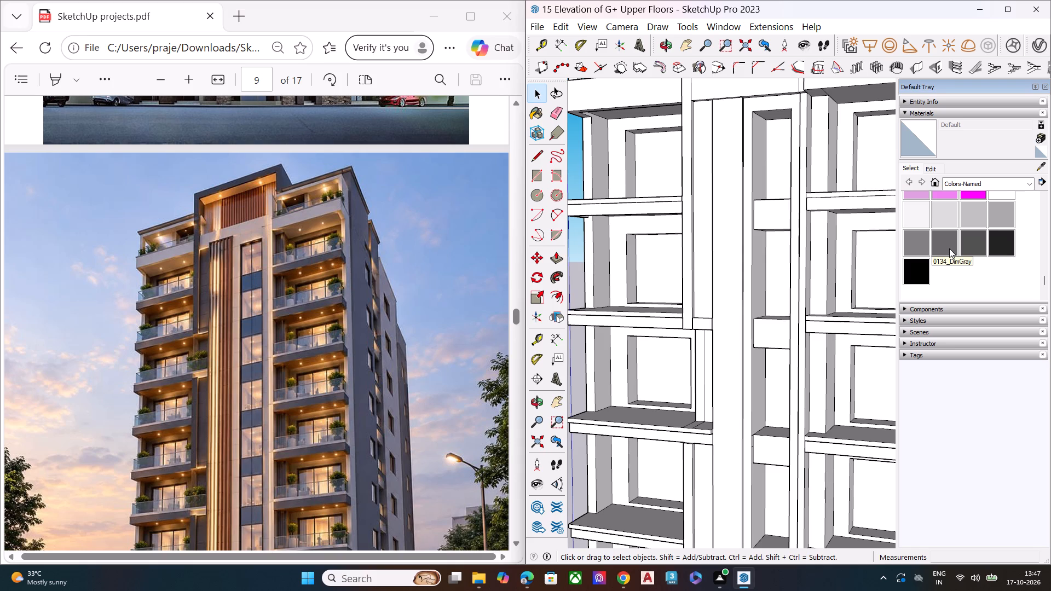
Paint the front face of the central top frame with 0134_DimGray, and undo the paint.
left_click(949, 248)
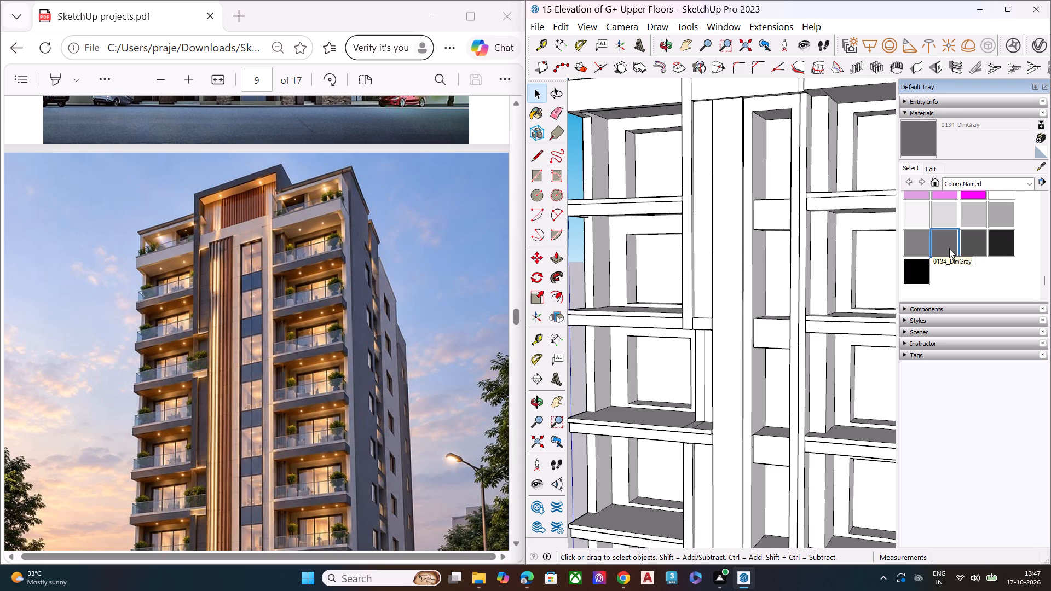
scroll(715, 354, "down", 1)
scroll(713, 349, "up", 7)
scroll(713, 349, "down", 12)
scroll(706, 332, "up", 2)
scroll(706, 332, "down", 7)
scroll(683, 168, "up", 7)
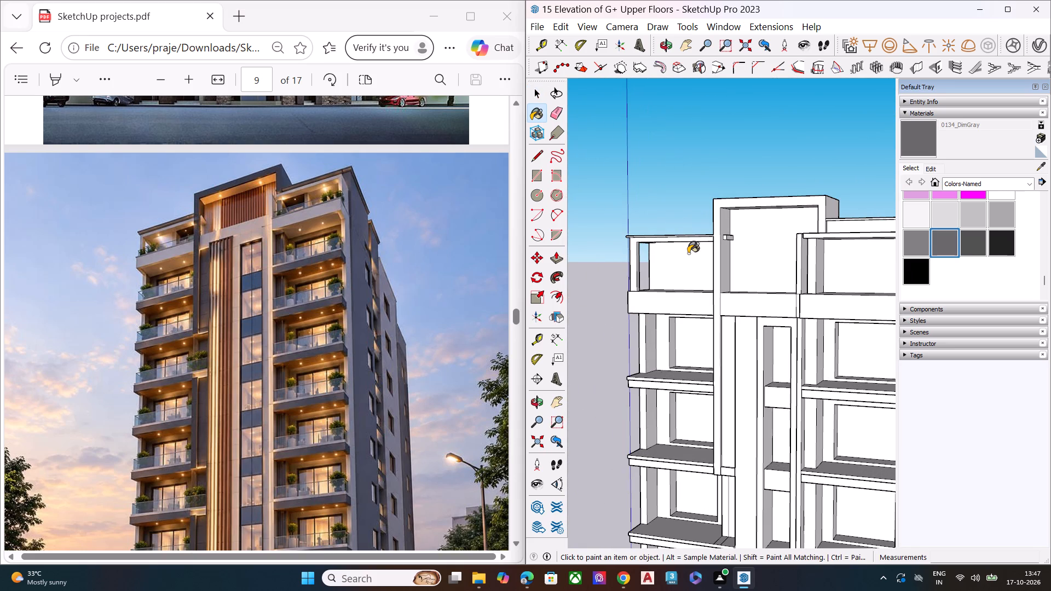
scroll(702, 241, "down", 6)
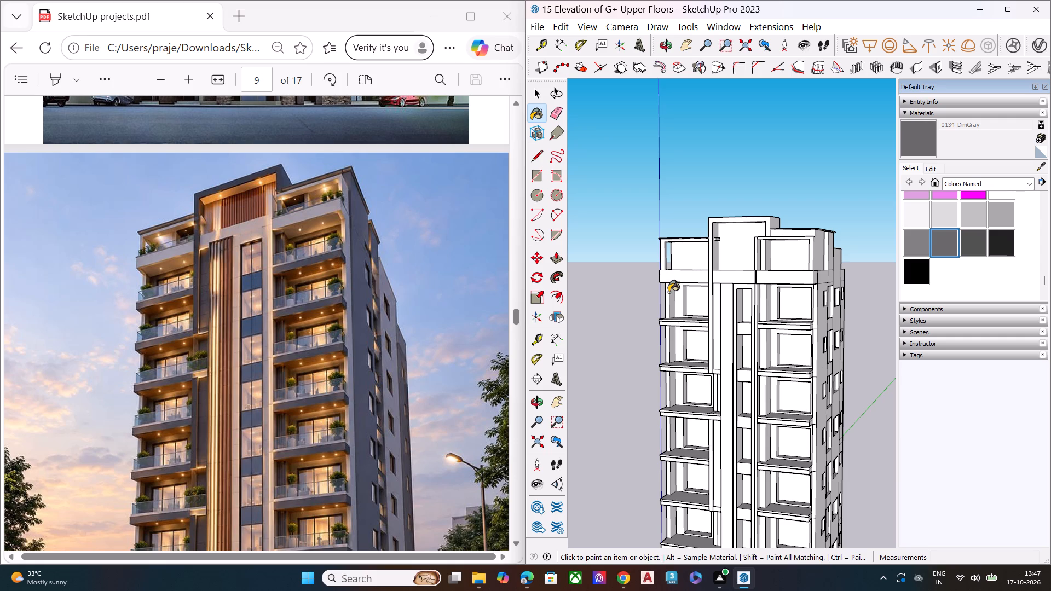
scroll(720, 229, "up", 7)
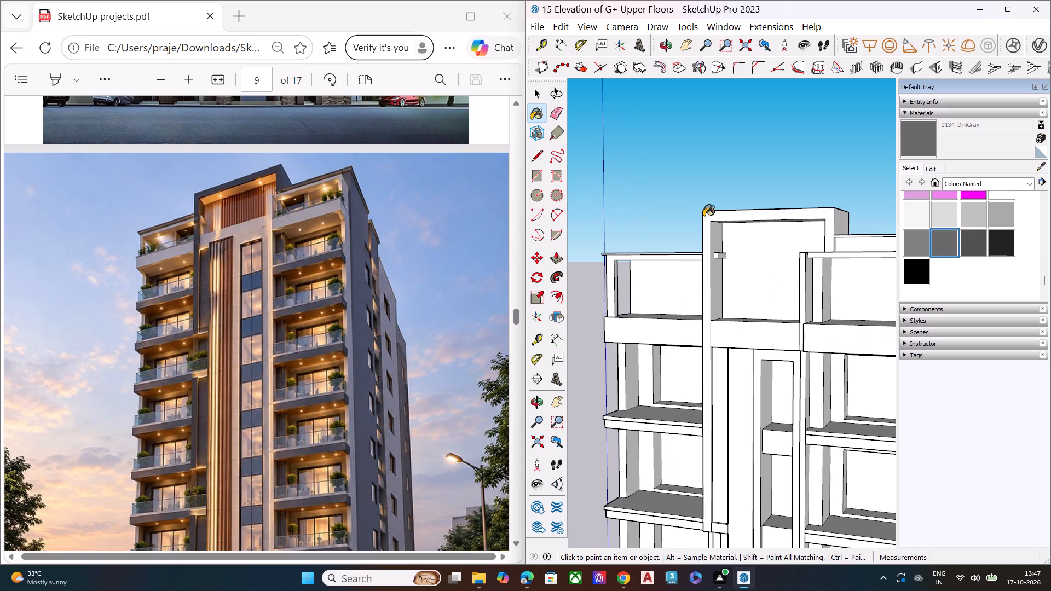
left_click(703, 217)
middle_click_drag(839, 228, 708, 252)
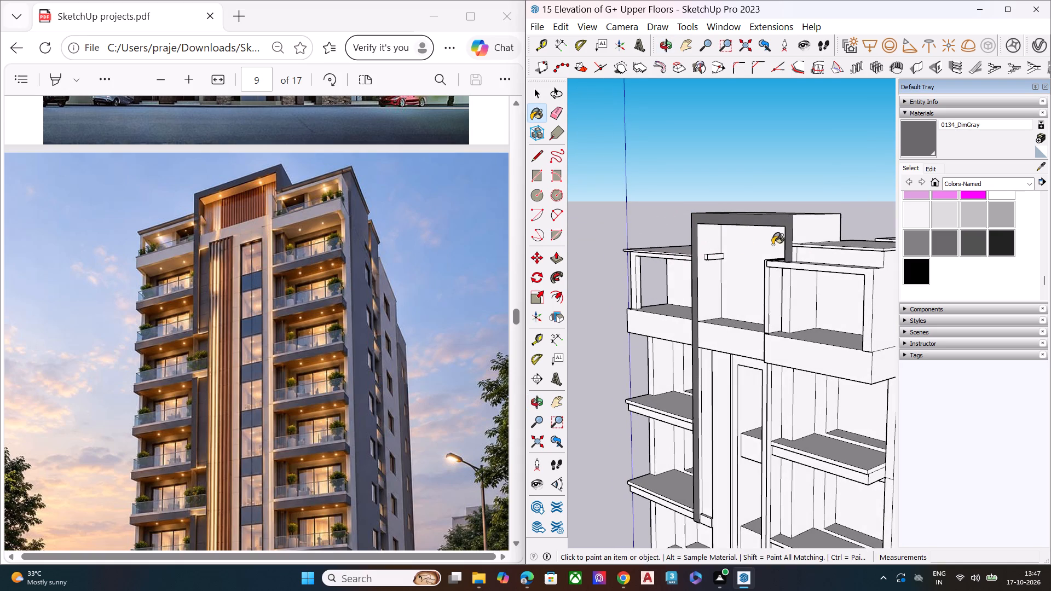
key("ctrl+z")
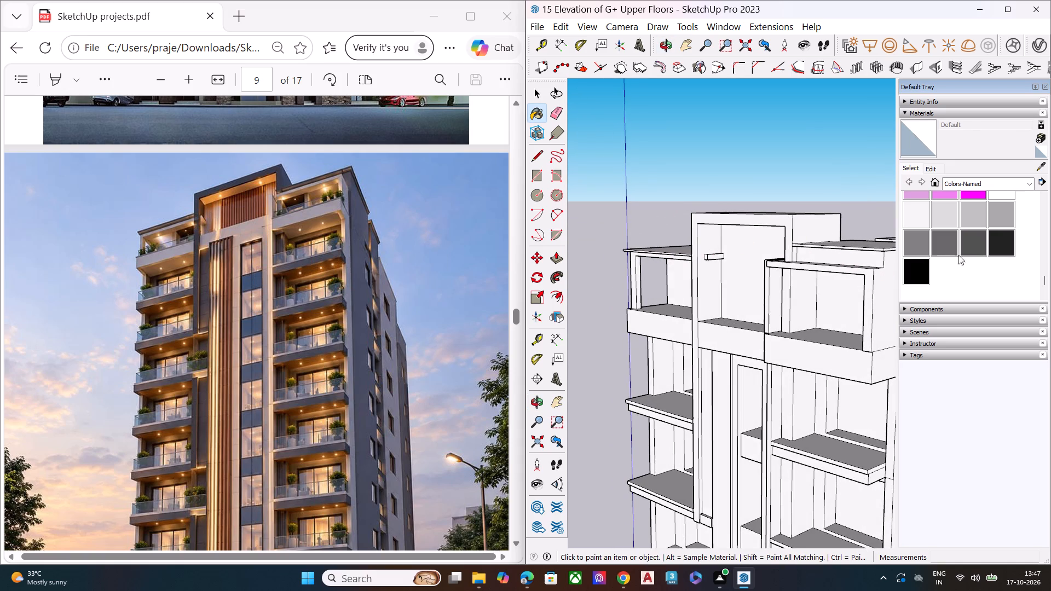
Paint the front face and outer side face of the central top frame with 0135_DarkGray.
left_click(978, 242)
left_click(694, 219)
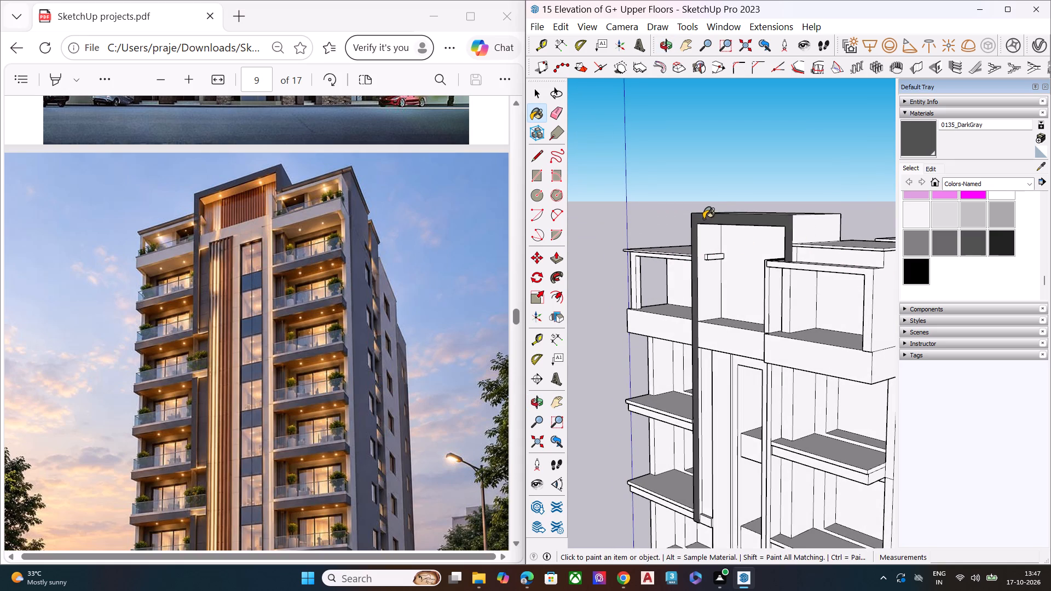
left_click(804, 224)
Erase the leftover line across the top of the corner post on the tower's left top-floor balcony.
scroll(796, 224, "down", 5)
middle_click_drag(779, 261, 790, 242)
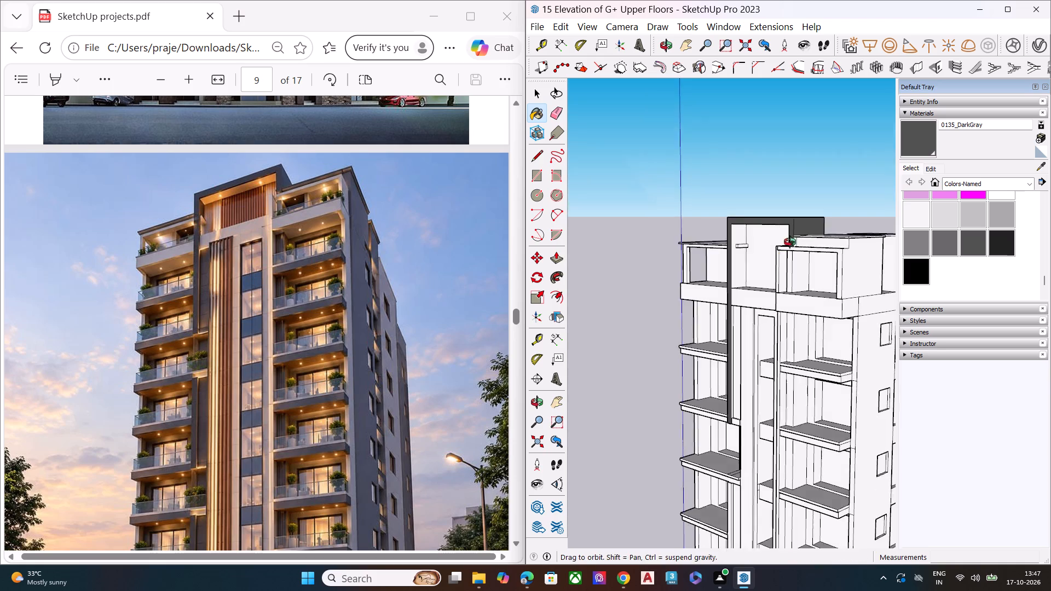
middle_click_drag(790, 242, 827, 184)
middle_click_drag(684, 253, 827, 251)
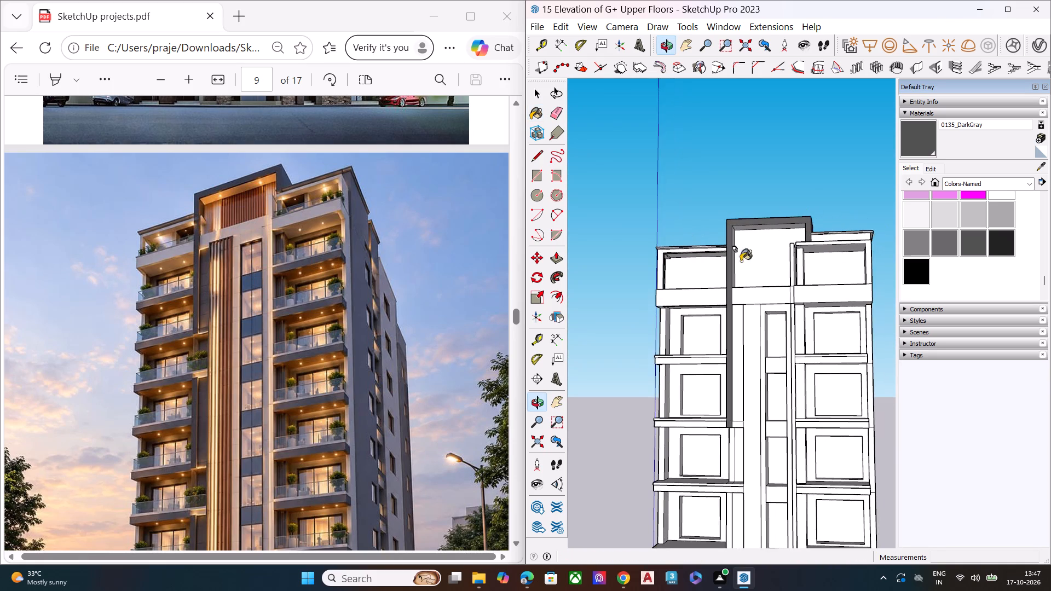
middle_click_drag(605, 236, 892, 206)
scroll(712, 242, "up", 6)
middle_click_drag(712, 237, 715, 224)
scroll(716, 222, "down", 1)
scroll(716, 222, "up", 4)
scroll(676, 225, "down", 2)
scroll(676, 225, "up", 2)
scroll(676, 225, "down", 2)
scroll(676, 225, "up", 6)
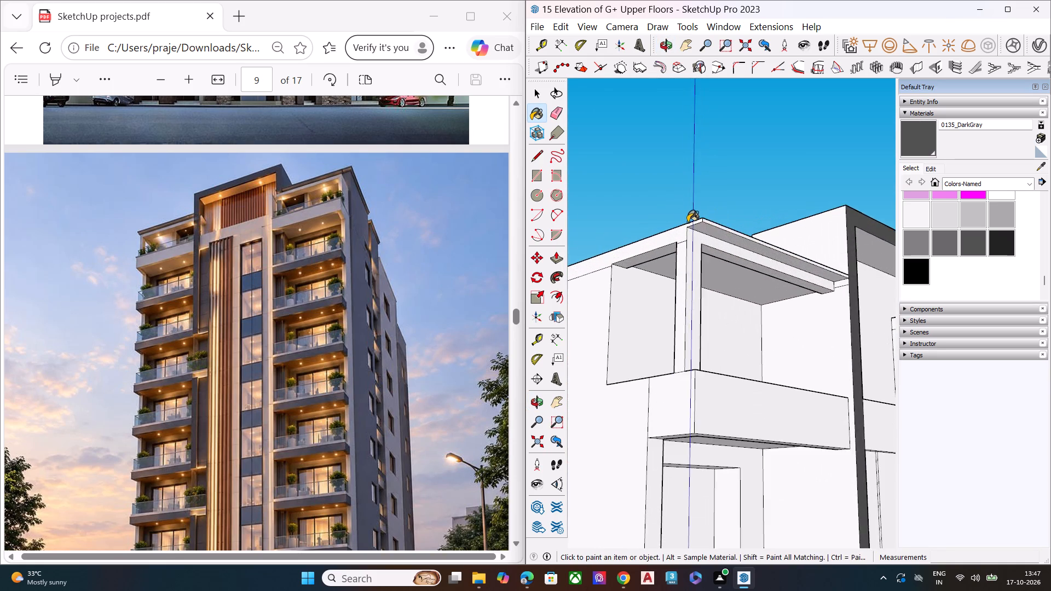
scroll(688, 235, "up", 1)
middle_click_drag(688, 236, 746, 277)
scroll(723, 280, "up", 4)
key("space")
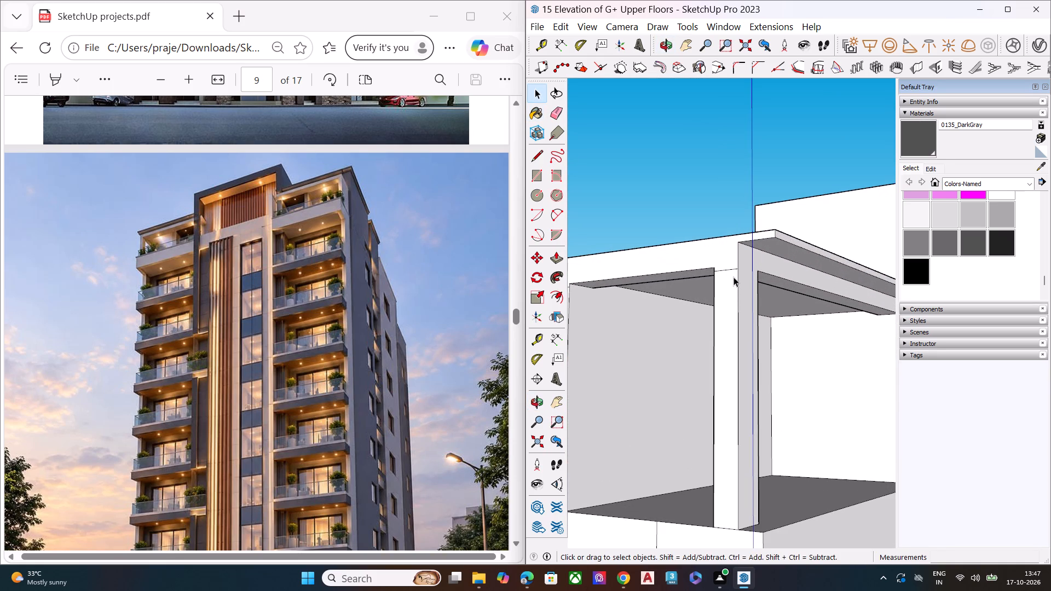
key("e")
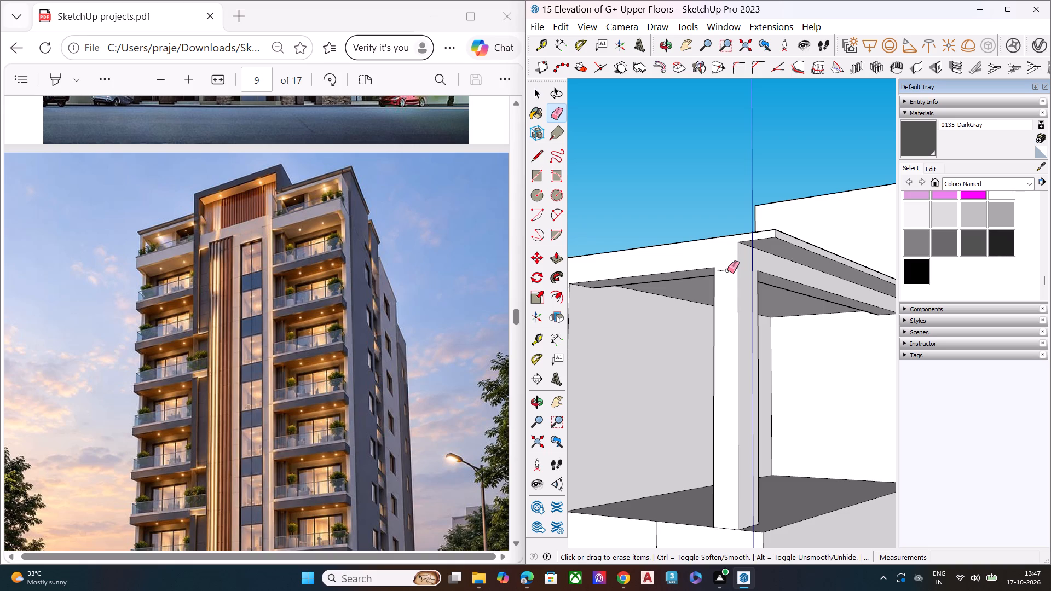
left_click(727, 270)
Draw a short line separating the end of the left balcony's roof slab from the side wall.
middle_click_drag(743, 252, 759, 242)
key("l")
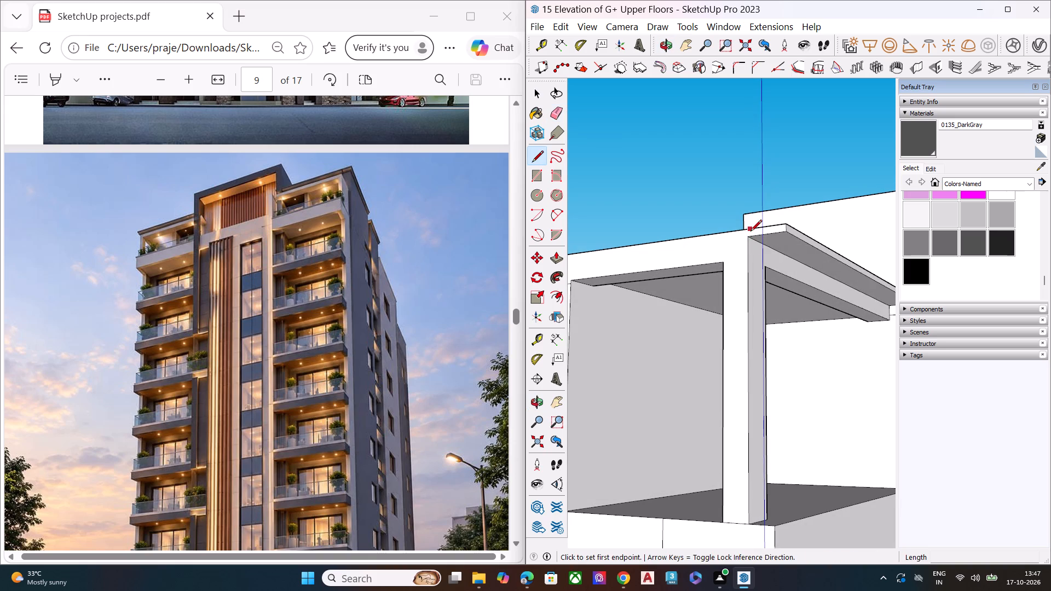
left_click(748, 236)
left_click(750, 227)
key("space")
Paint the end, front edge and underside of the left balcony's roof slab with 0135_DarkGray.
middle_click_drag(781, 242, 634, 266)
scroll(655, 253, "down", 5)
scroll(655, 253, "up", 3)
scroll(655, 253, "down", 2)
scroll(655, 253, "up", 2)
scroll(674, 257, "down", 4)
scroll(700, 255, "up", 2)
scroll(704, 254, "down", 2)
left_click(903, 134)
left_click(921, 142)
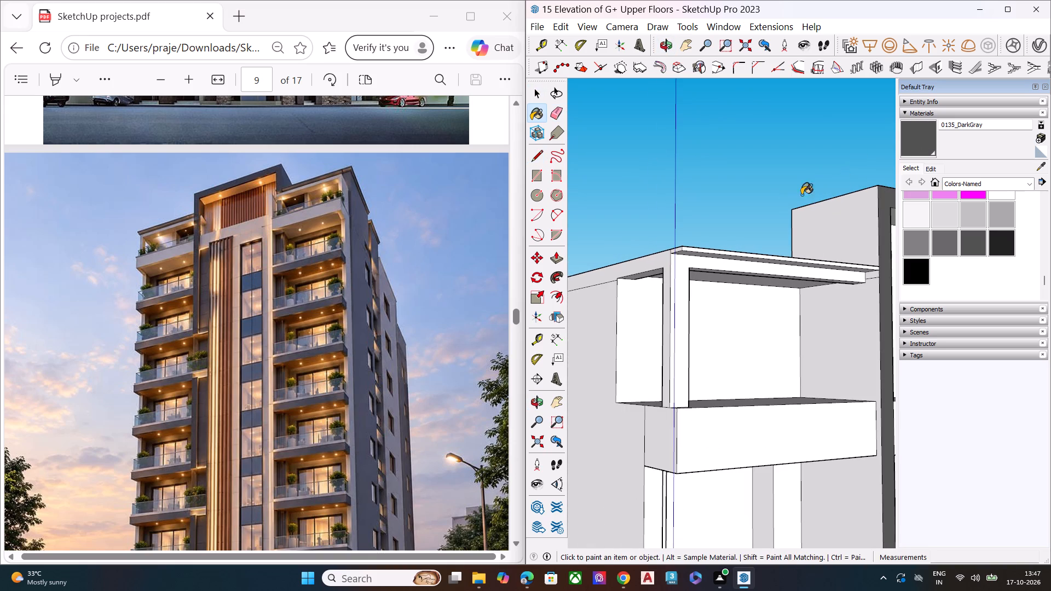
scroll(753, 239, "down", 3)
middle_click_drag(747, 271, 660, 219)
scroll(653, 208, "up", 4)
scroll(645, 207, "down", 1)
scroll(644, 208, "up", 6)
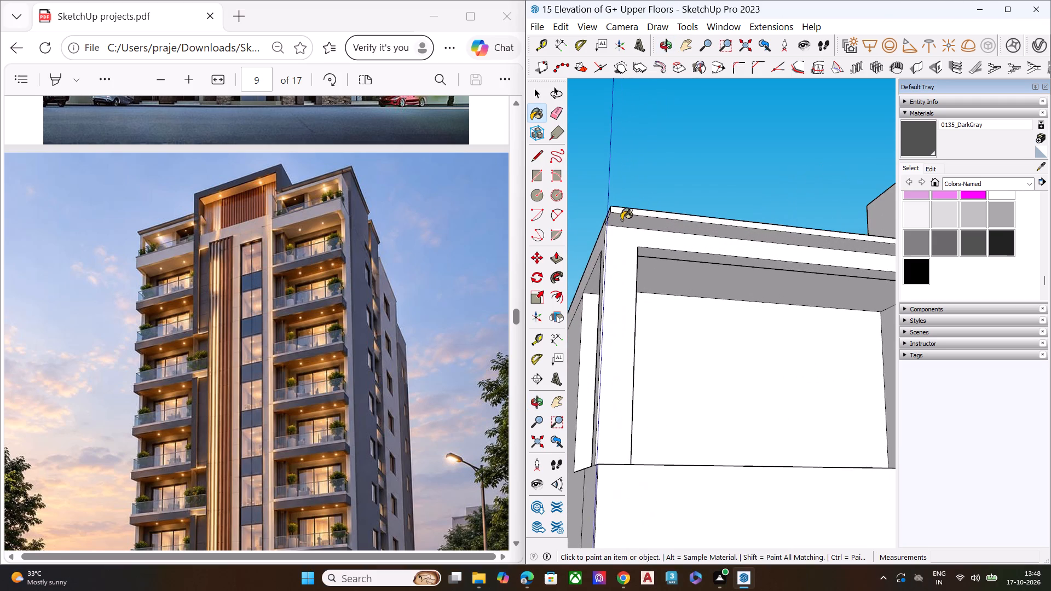
middle_click_drag(614, 206, 725, 221)
scroll(661, 210, "up", 6)
left_click(702, 225)
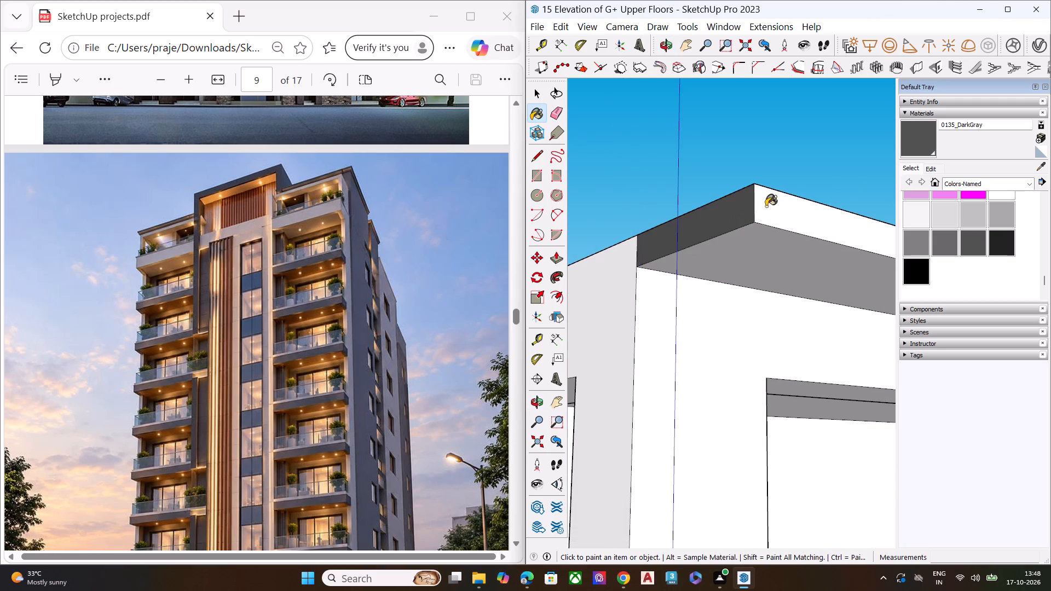
left_click(766, 206)
scroll(697, 206, "down", 7)
middle_click_drag(746, 233, 711, 167)
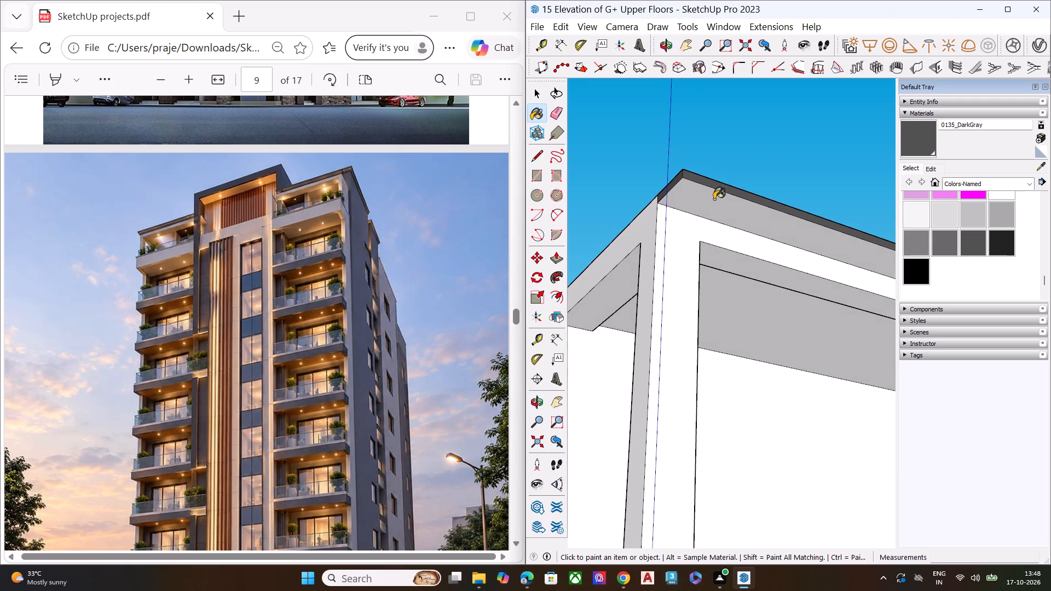
left_click(714, 199)
Erase the short leftover line where the tower's right side wall meets the roof slab near its front corner.
scroll(647, 187, "down", 10)
scroll(678, 182, "up", 1)
scroll(678, 182, "down", 4)
scroll(678, 182, "up", 1)
scroll(684, 198, "down", 1)
scroll(699, 242, "down", 5)
scroll(693, 246, "up", 1)
scroll(692, 247, "down", 3)
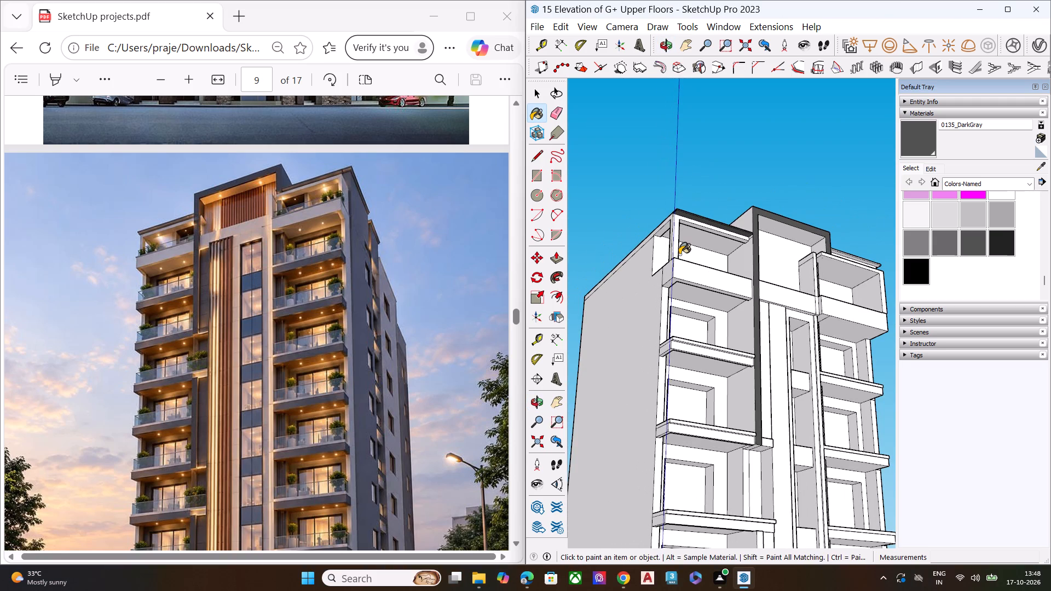
scroll(685, 273, "down", 4)
middle_click_drag(786, 338, 468, 343)
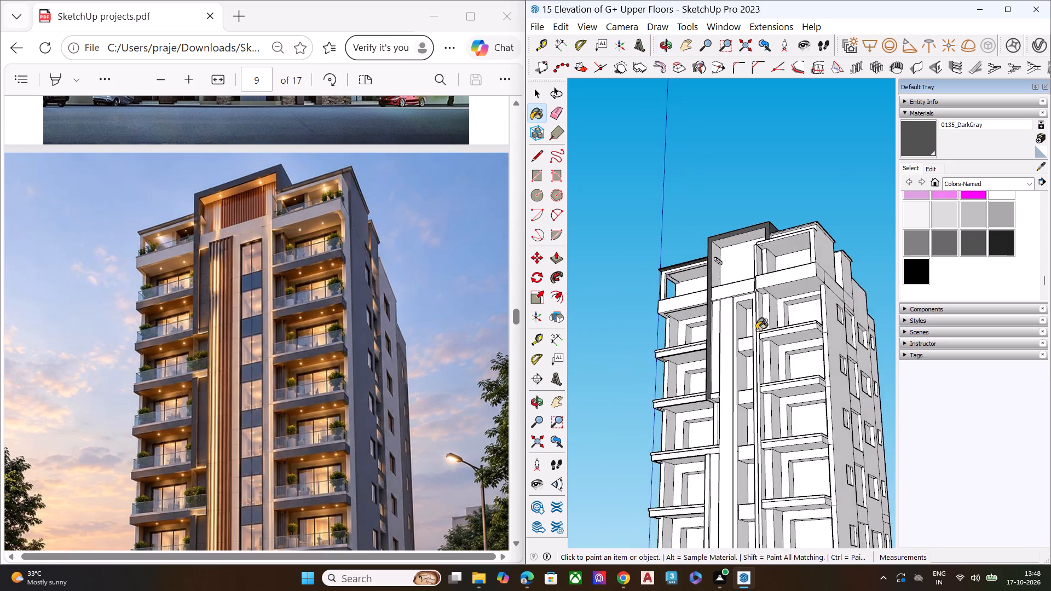
middle_click_drag(757, 330, 603, 418)
scroll(821, 223, "up", 4)
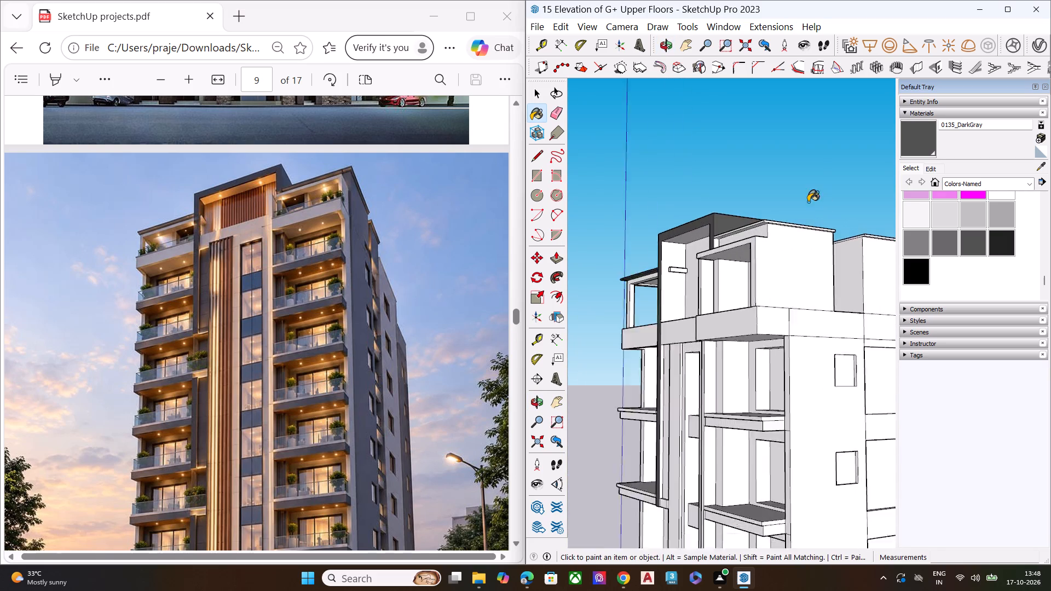
scroll(808, 202, "up", 4)
middle_click_drag(784, 232, 782, 131)
scroll(784, 172, "up", 3)
scroll(779, 186, "down", 3)
scroll(778, 188, "up", 6)
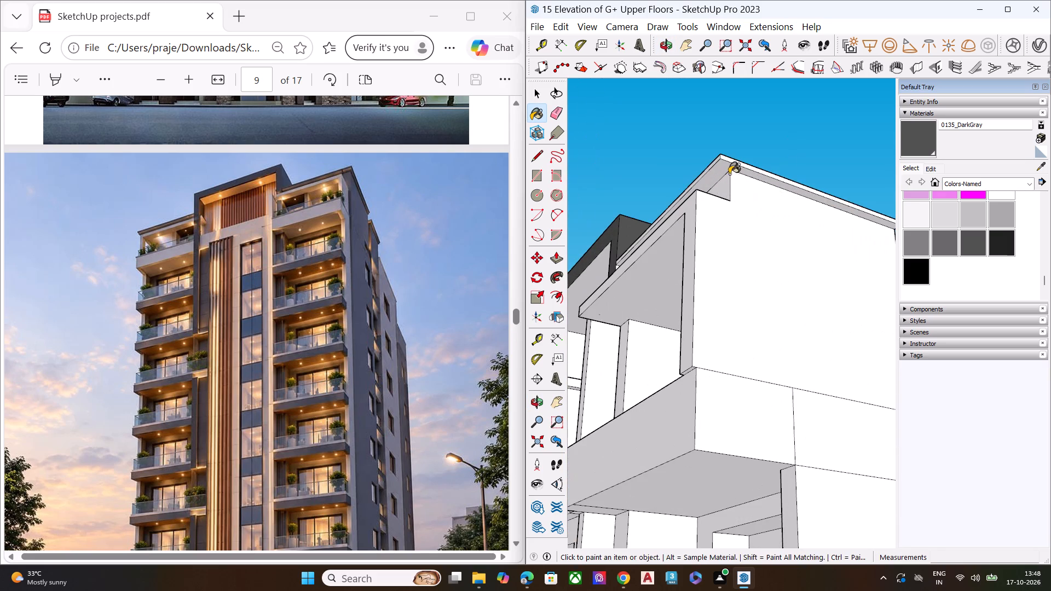
scroll(712, 169, "up", 3)
scroll(712, 169, "down", 1)
scroll(712, 169, "up", 6)
scroll(749, 165, "down", 3)
scroll(749, 165, "up", 4)
key("space")
type("e")
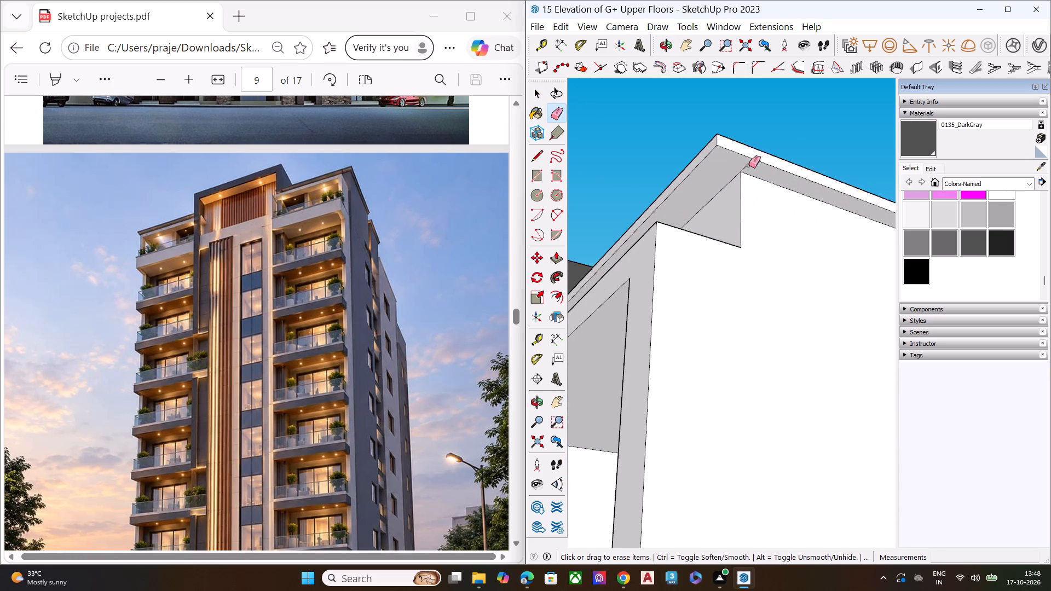
left_click(749, 162)
Paint the front edge, side edge and underside of the right roof slab with 0135_DarkGray.
scroll(748, 193, "down", 5)
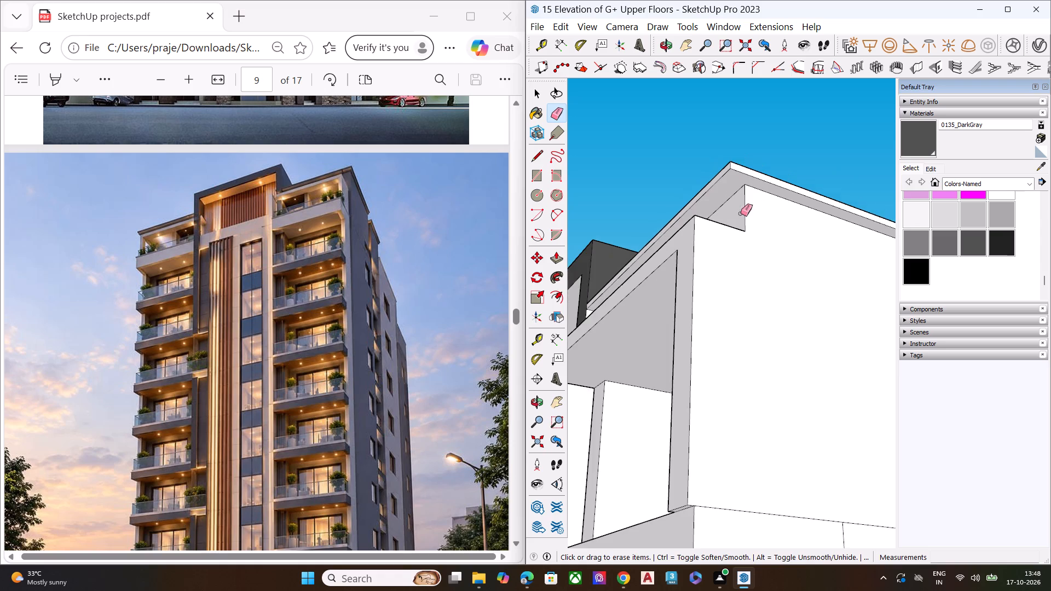
middle_click_drag(734, 260, 747, 341)
scroll(709, 279, "up", 5)
scroll(709, 277, "down", 6)
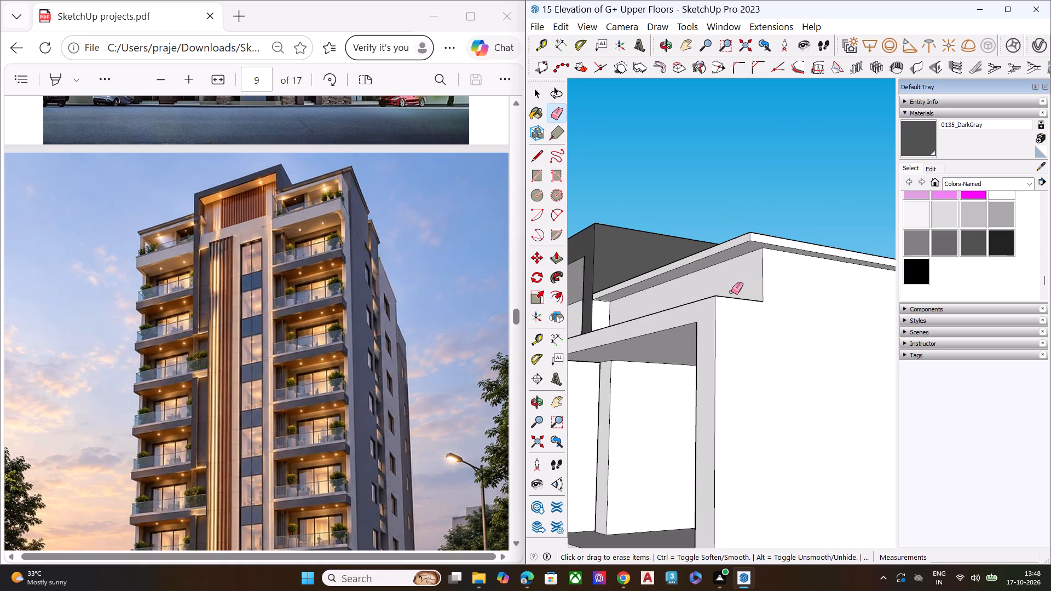
left_click(914, 138)
middle_click_drag(685, 256, 746, 264)
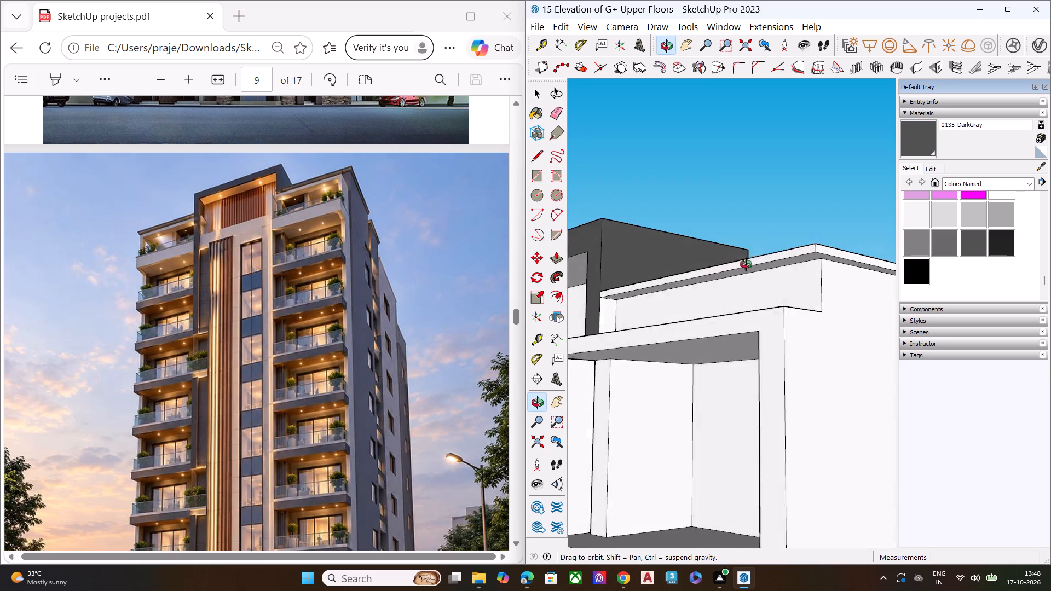
middle_click_drag(746, 264, 780, 275)
scroll(679, 267, "up", 7)
left_click(630, 312)
scroll(611, 299, "down", 6)
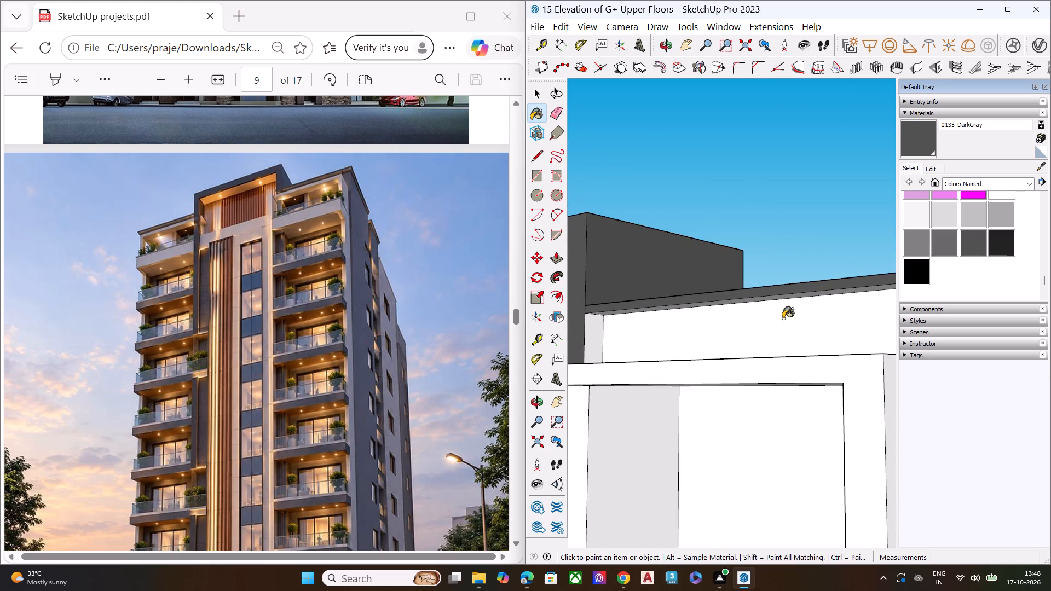
middle_click_drag(783, 318, 611, 319)
left_click(640, 275)
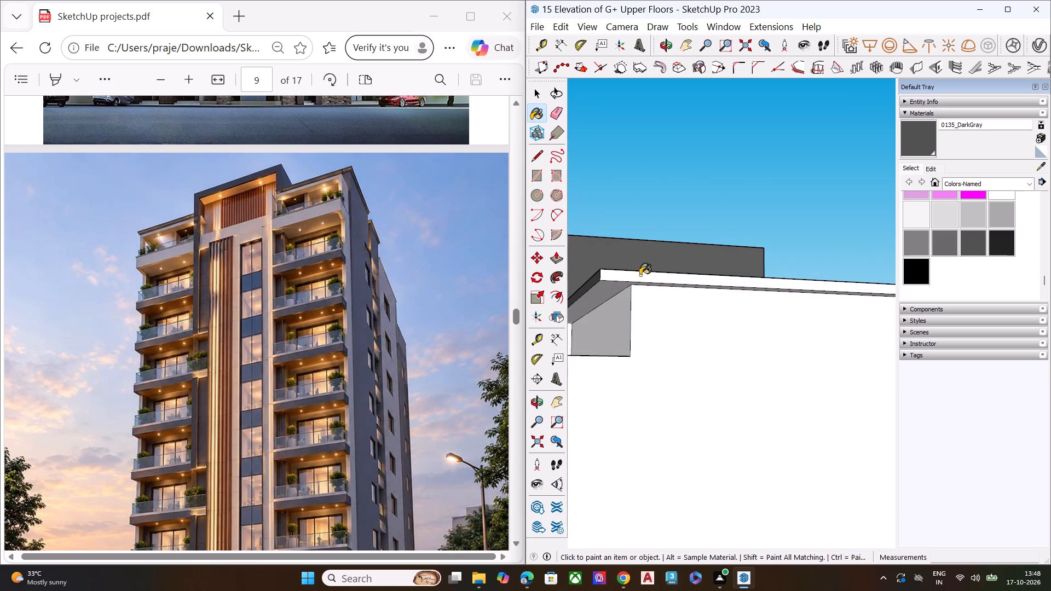
scroll(687, 286, "down", 6)
middle_click_drag(638, 285, 671, 188)
scroll(683, 199, "up", 2)
scroll(692, 204, "down", 1)
scroll(693, 204, "up", 2)
scroll(694, 204, "down", 1)
scroll(694, 204, "up", 2)
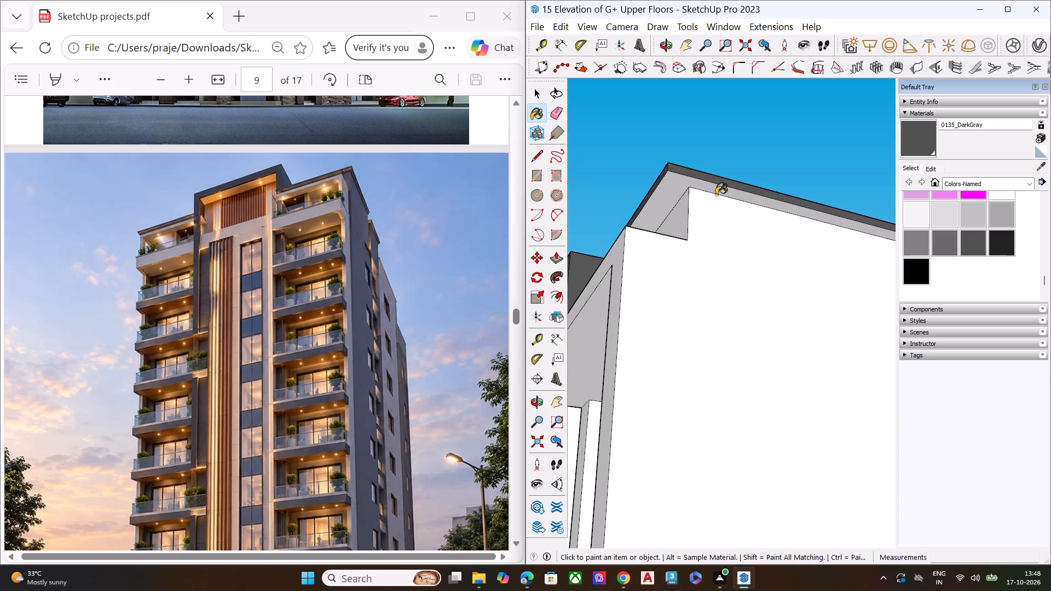
left_click(718, 191)
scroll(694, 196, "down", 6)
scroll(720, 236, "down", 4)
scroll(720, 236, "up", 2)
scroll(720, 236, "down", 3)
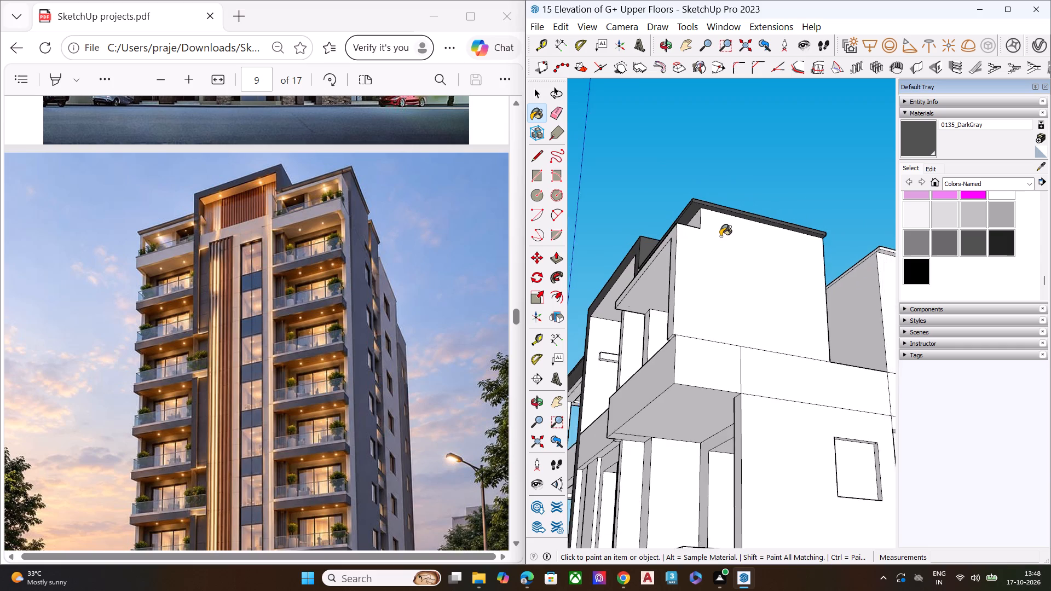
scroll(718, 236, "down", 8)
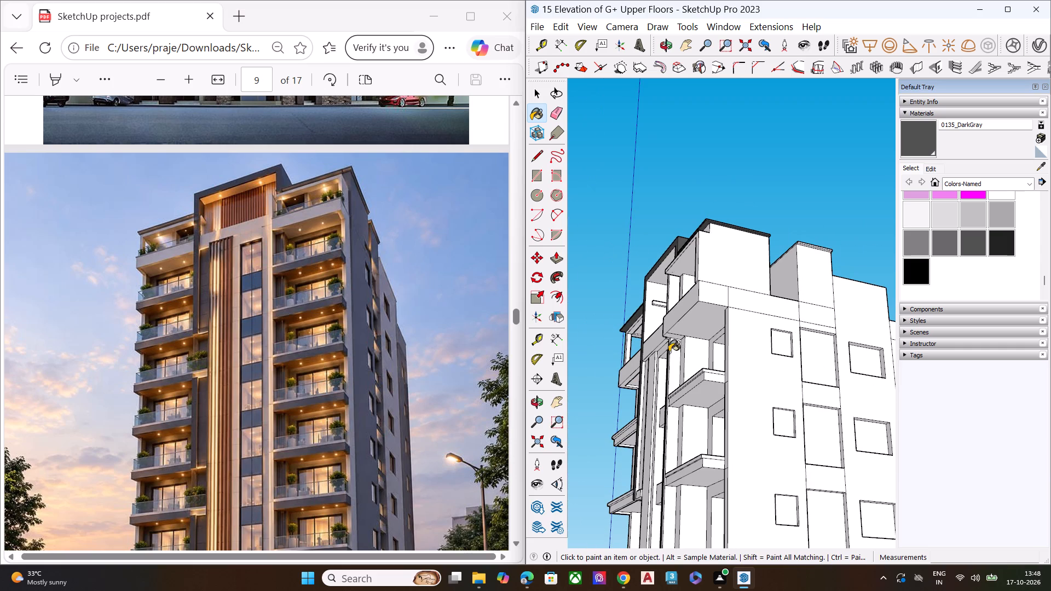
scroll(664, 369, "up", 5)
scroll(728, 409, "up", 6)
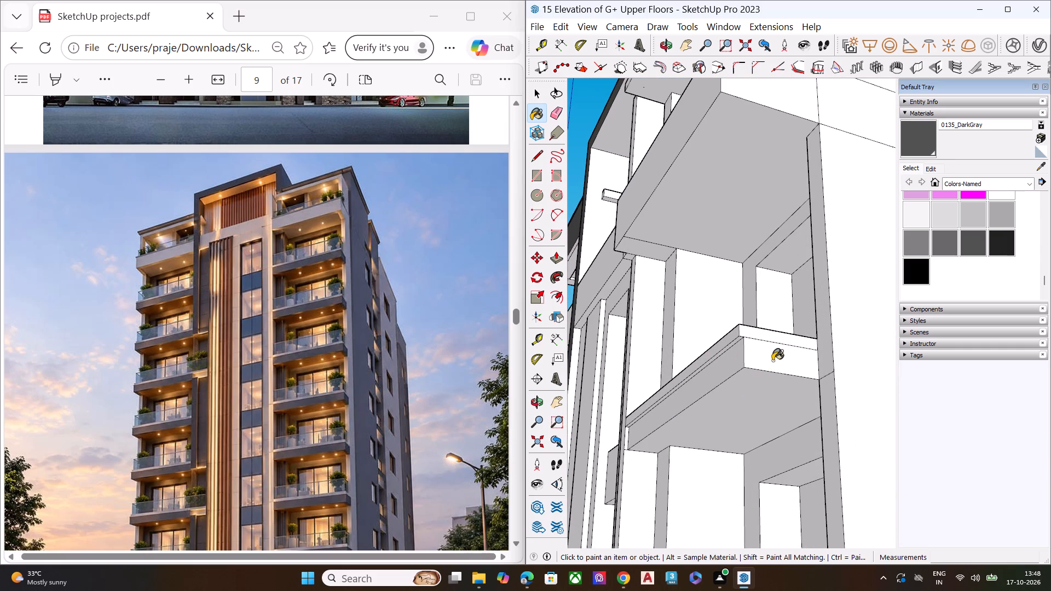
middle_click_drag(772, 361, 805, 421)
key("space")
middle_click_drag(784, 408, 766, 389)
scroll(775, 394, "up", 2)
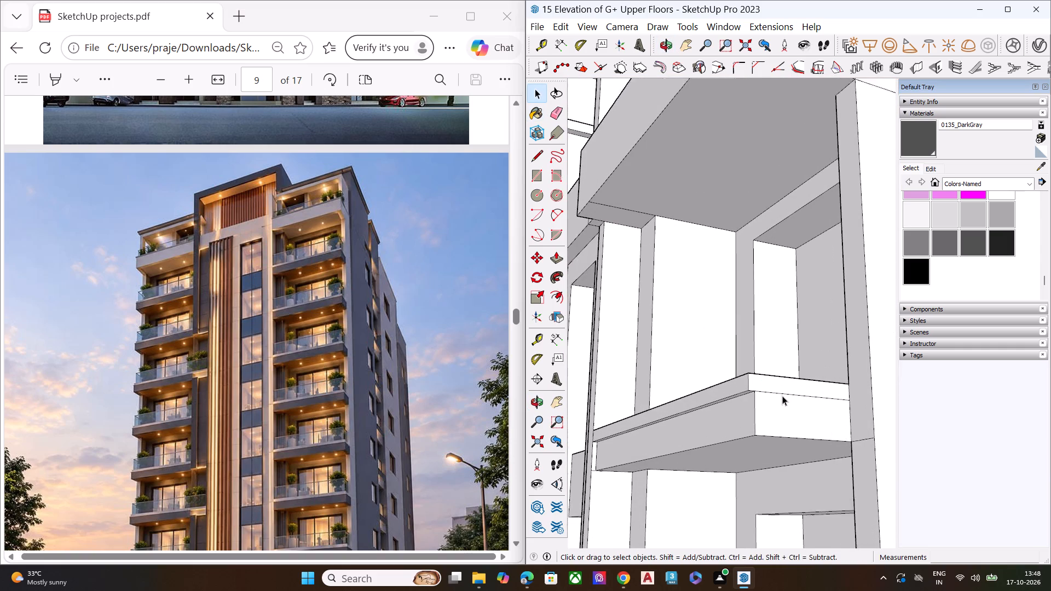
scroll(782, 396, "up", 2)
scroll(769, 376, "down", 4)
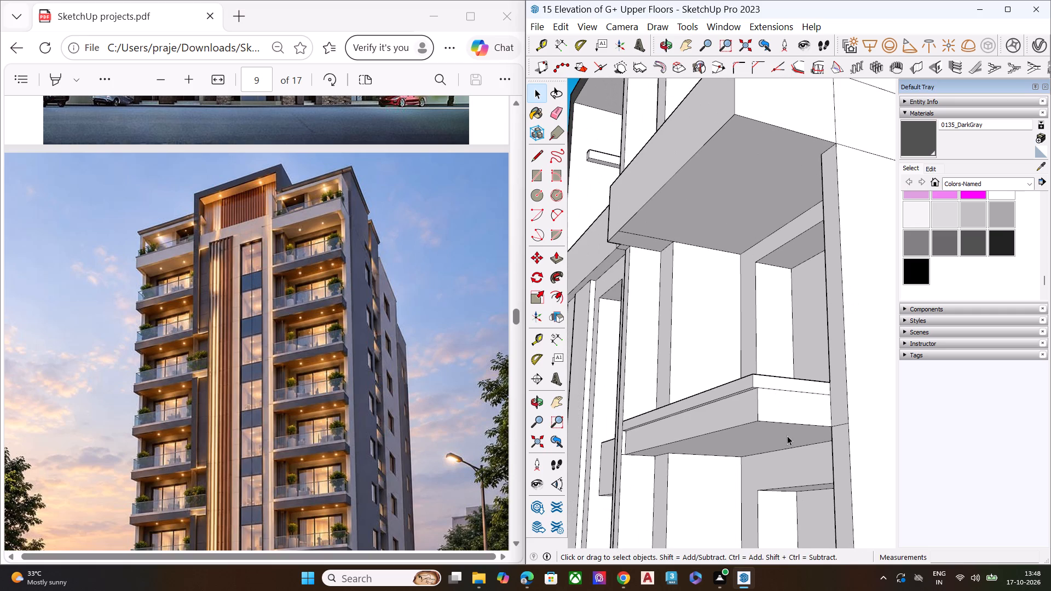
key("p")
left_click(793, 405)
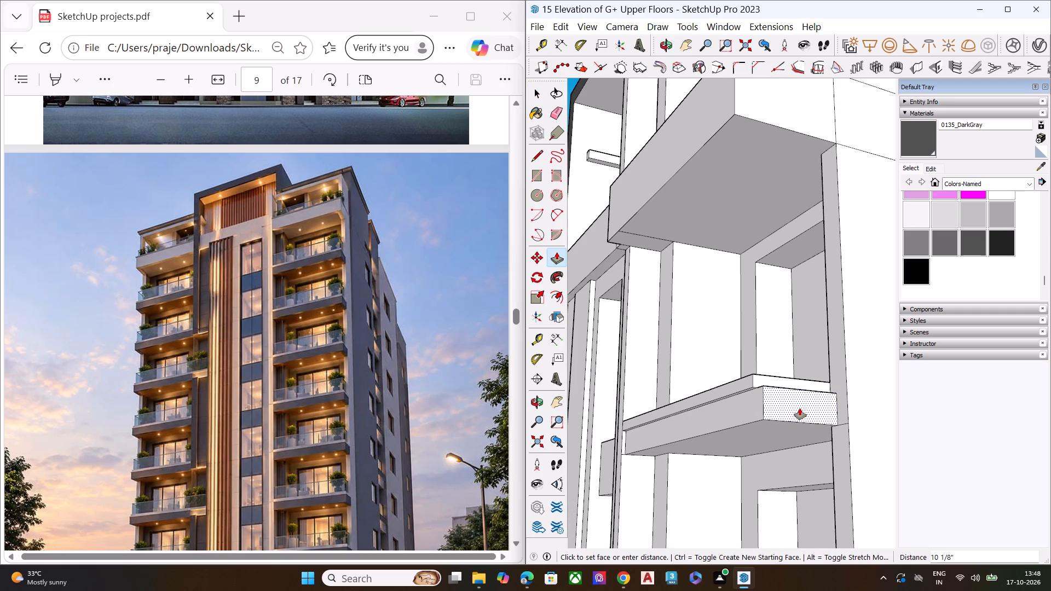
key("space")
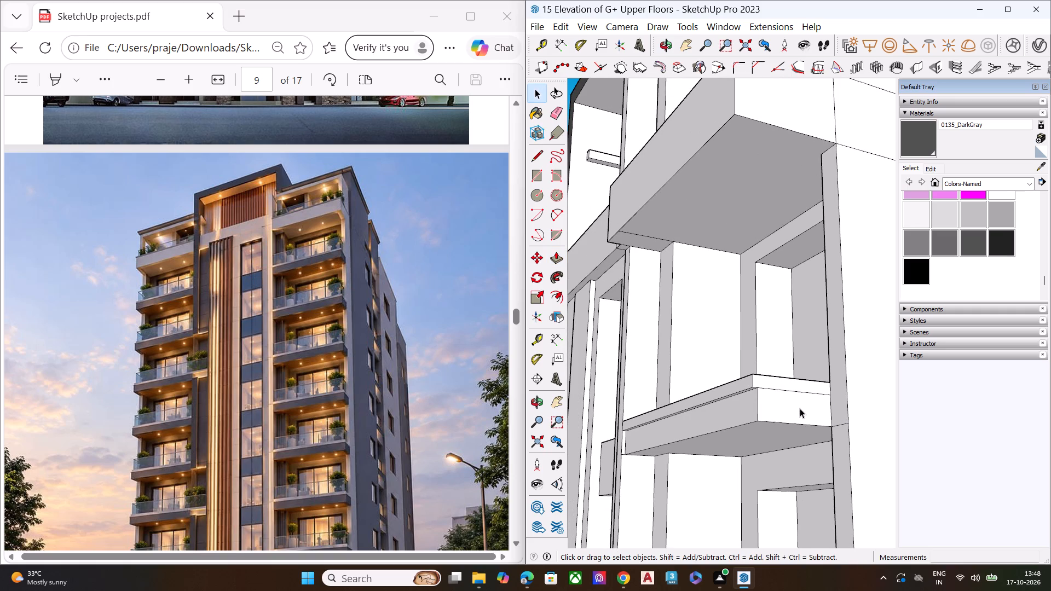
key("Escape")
Examine the right balconies and side wall from several angles and compare them with the reference image, including its lower floors.
scroll(732, 304, "down", 7)
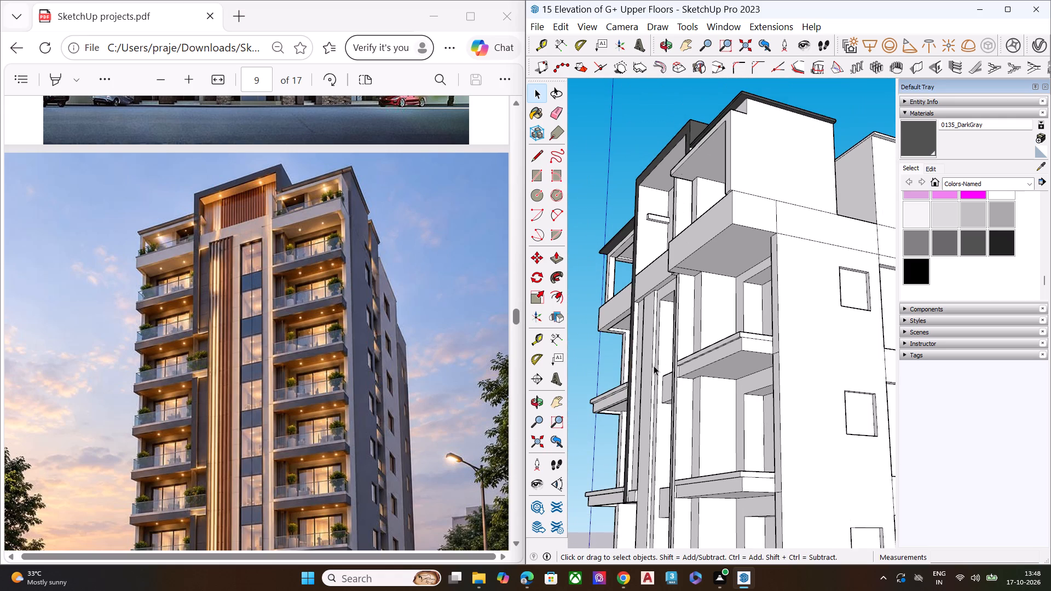
middle_click_drag(654, 366, 787, 415)
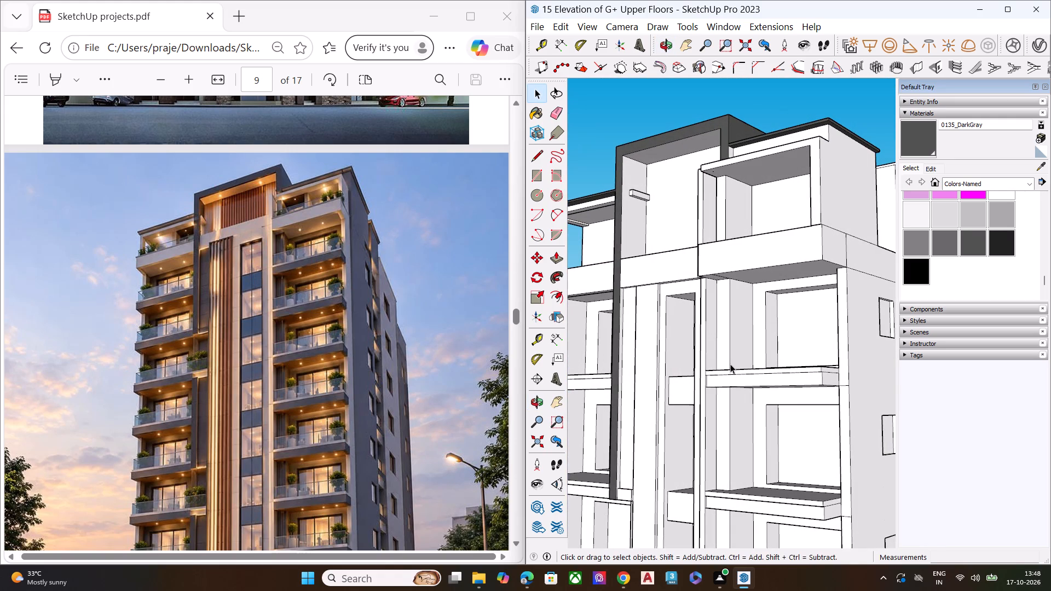
scroll(378, 343, "down", 4)
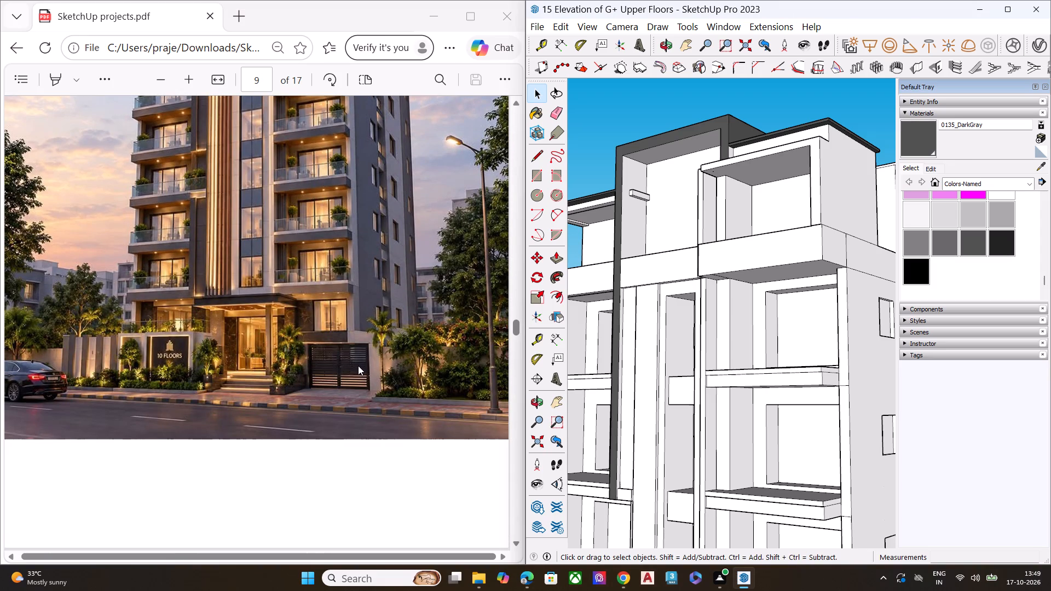
scroll(818, 275, "down", 2)
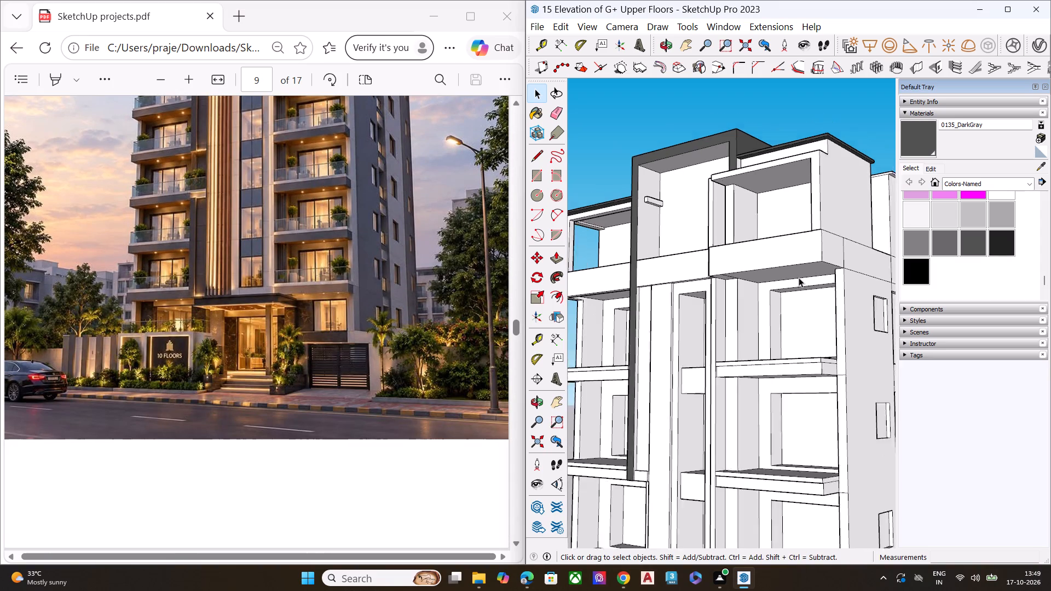
scroll(799, 277, "down", 3)
middle_click_drag(813, 346, 706, 344)
scroll(807, 302, "up", 6)
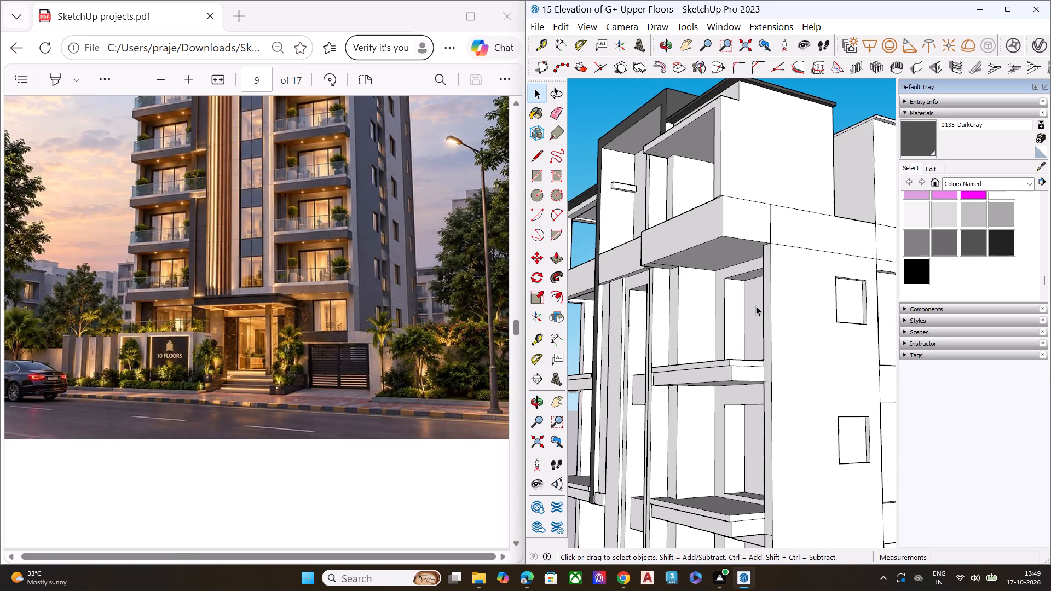
key("space")
scroll(507, 312, "up", 6)
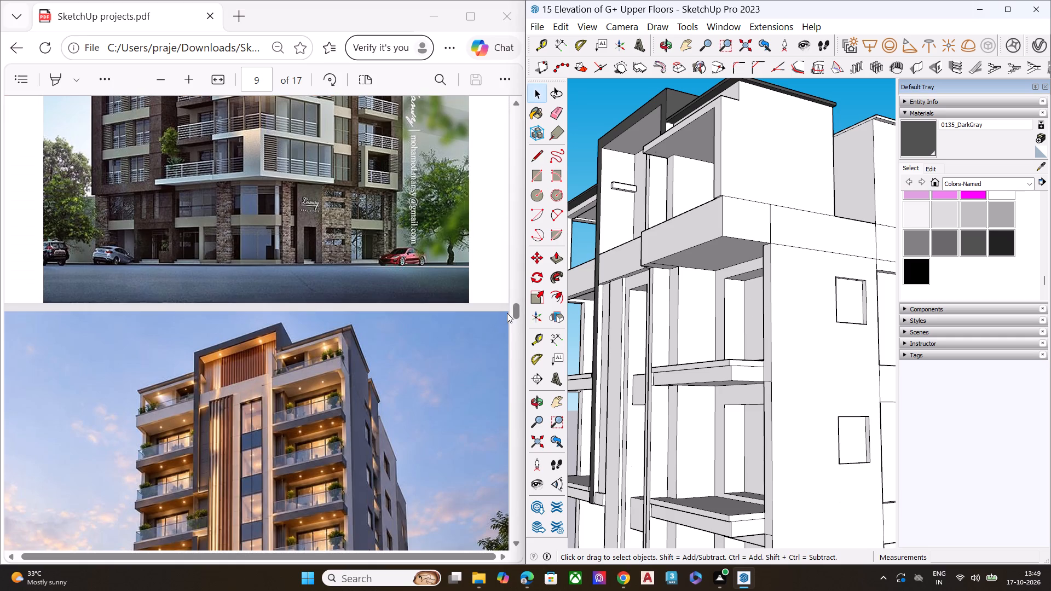
Draw a vertical line about 203' long down the right side wall, from the parapet band's lower edge to the base band.
key("l")
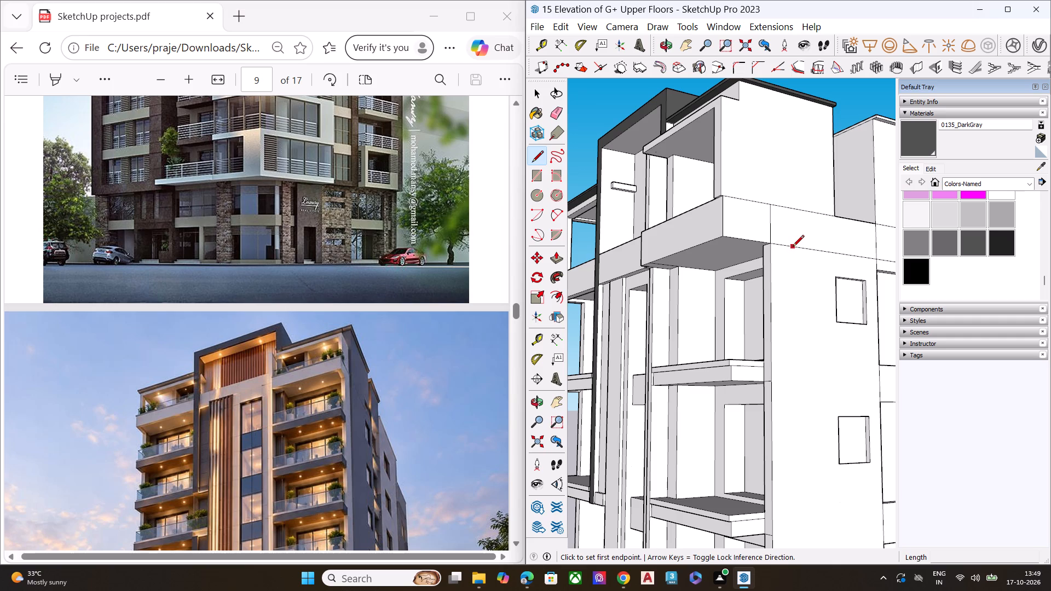
left_click(793, 247)
scroll(790, 249, "down", 14)
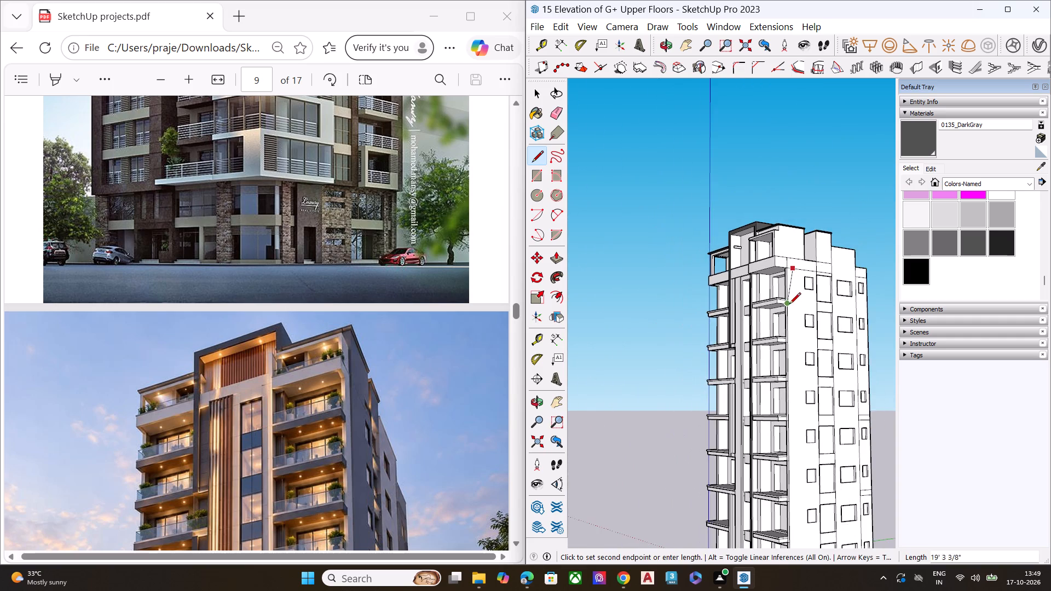
scroll(789, 309, "down", 2)
scroll(789, 309, "up", 1)
scroll(789, 309, "down", 10)
scroll(800, 372, "up", 7)
scroll(796, 409, "down", 3)
scroll(796, 409, "up", 2)
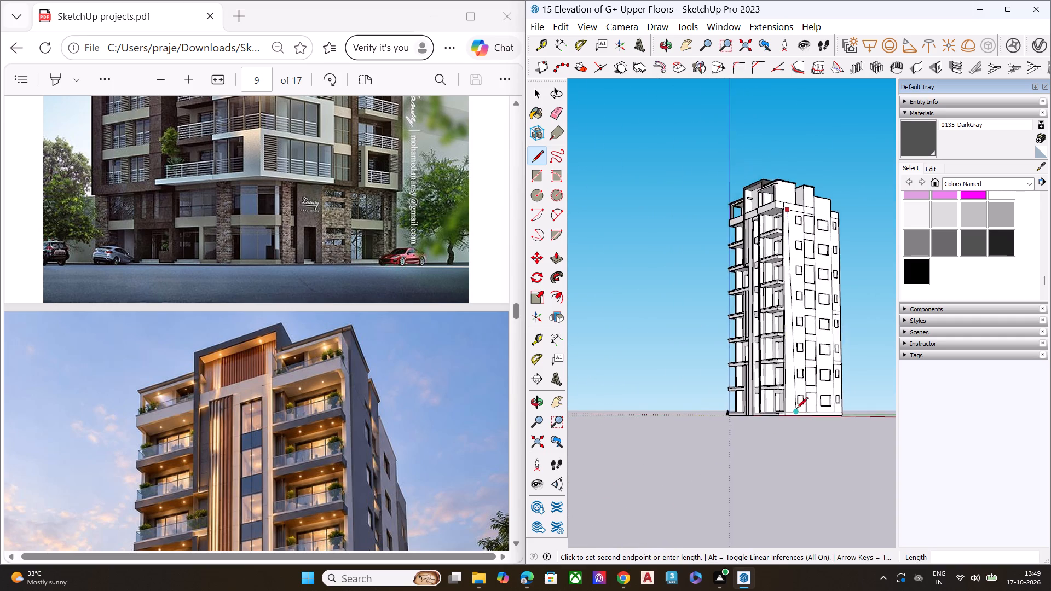
scroll(796, 409, "up", 11)
left_click(779, 415)
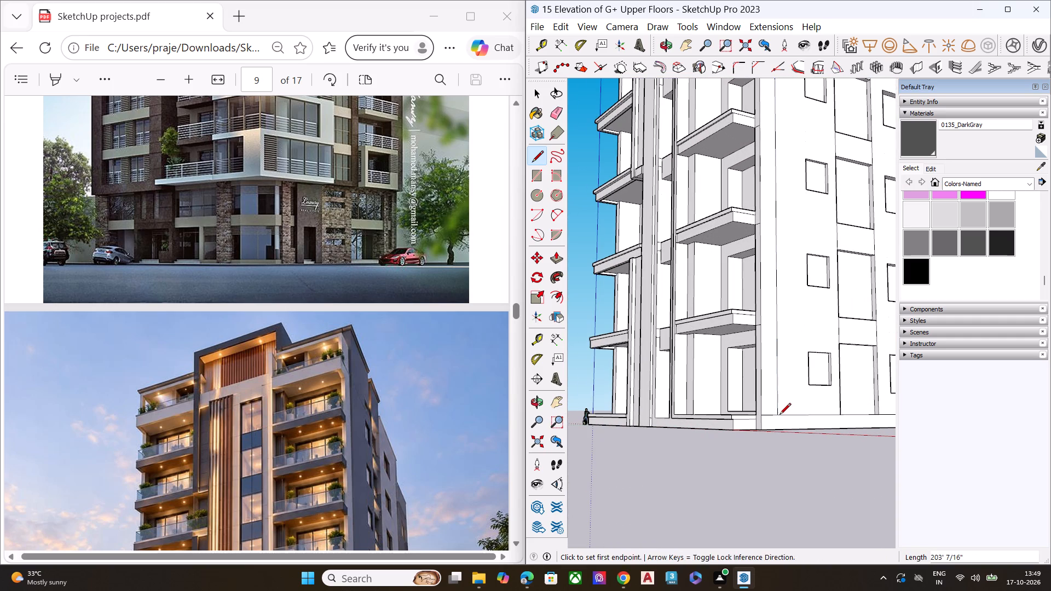
key("space")
left_click(758, 455)
Examine the new line and the right side wall over the tower's full height.
scroll(772, 359, "down", 6)
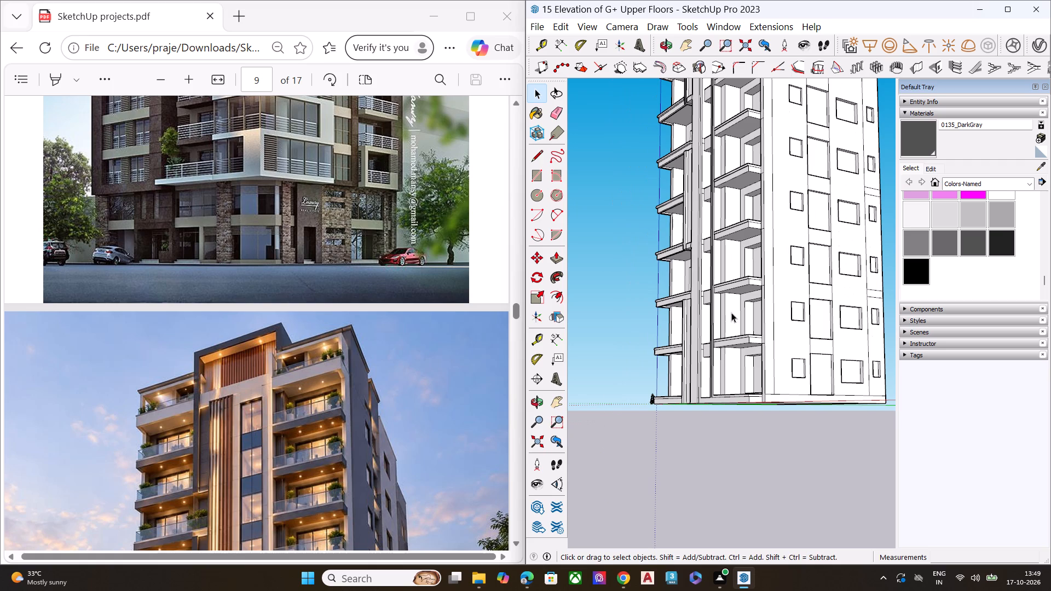
scroll(737, 279, "down", 4)
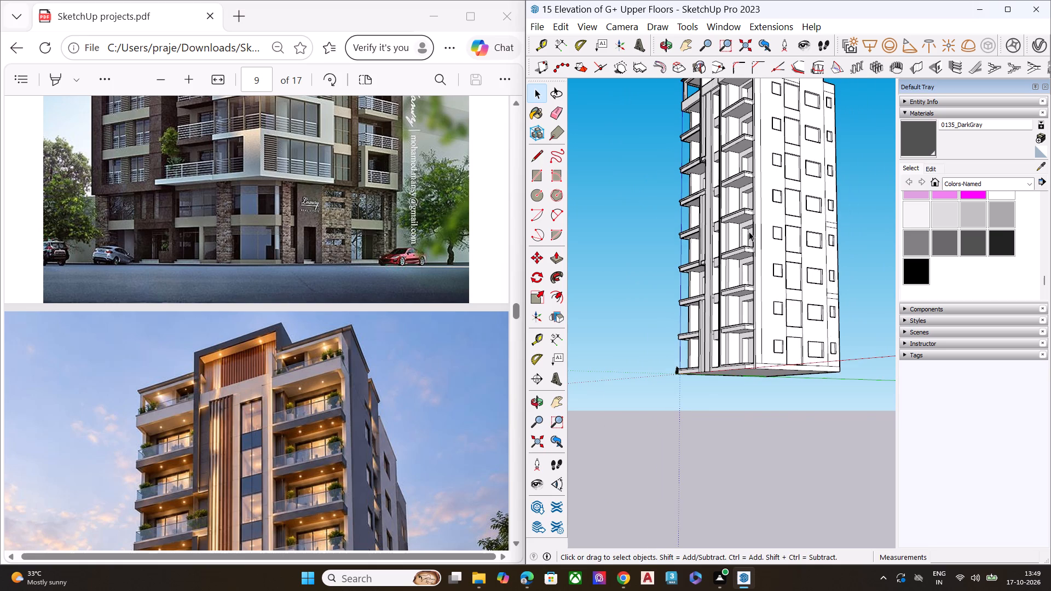
scroll(752, 242, "down", 6)
scroll(773, 172, "up", 1)
scroll(768, 162, "down", 2)
scroll(765, 158, "up", 9)
scroll(746, 150, "down", 1)
scroll(746, 150, "up", 4)
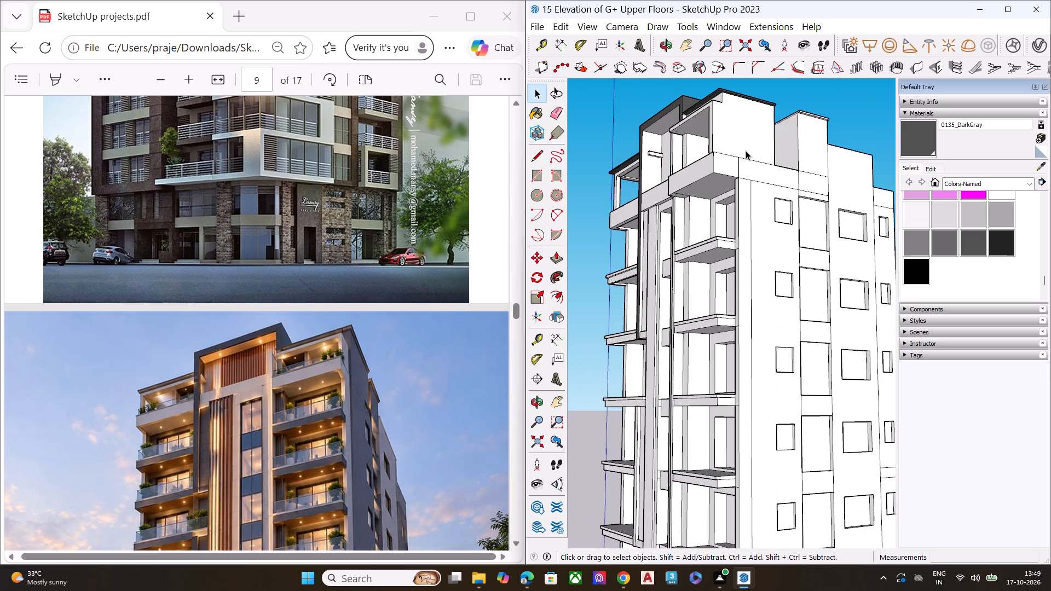
scroll(726, 162, "up", 1)
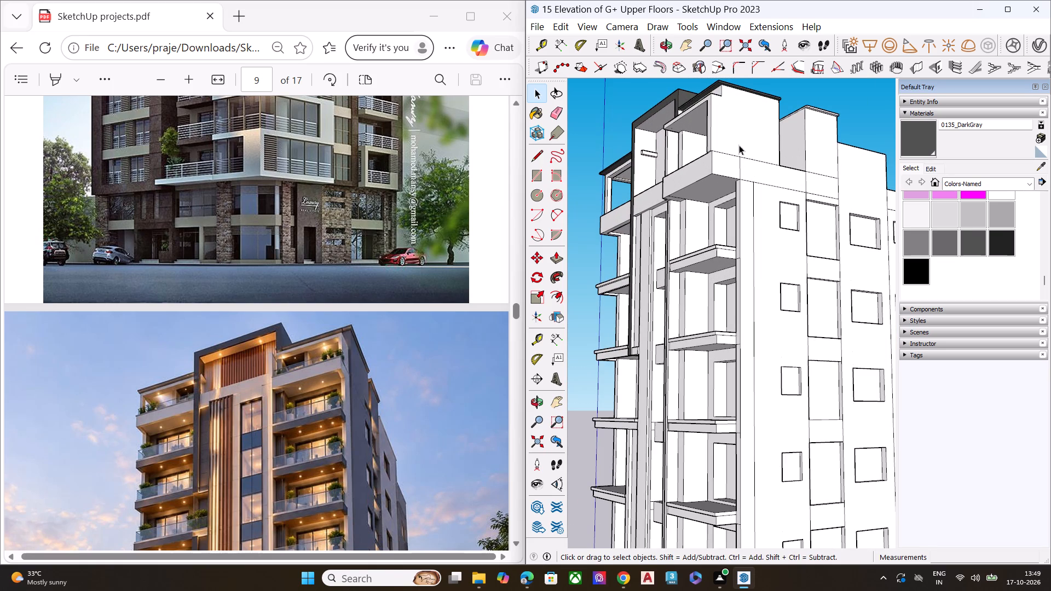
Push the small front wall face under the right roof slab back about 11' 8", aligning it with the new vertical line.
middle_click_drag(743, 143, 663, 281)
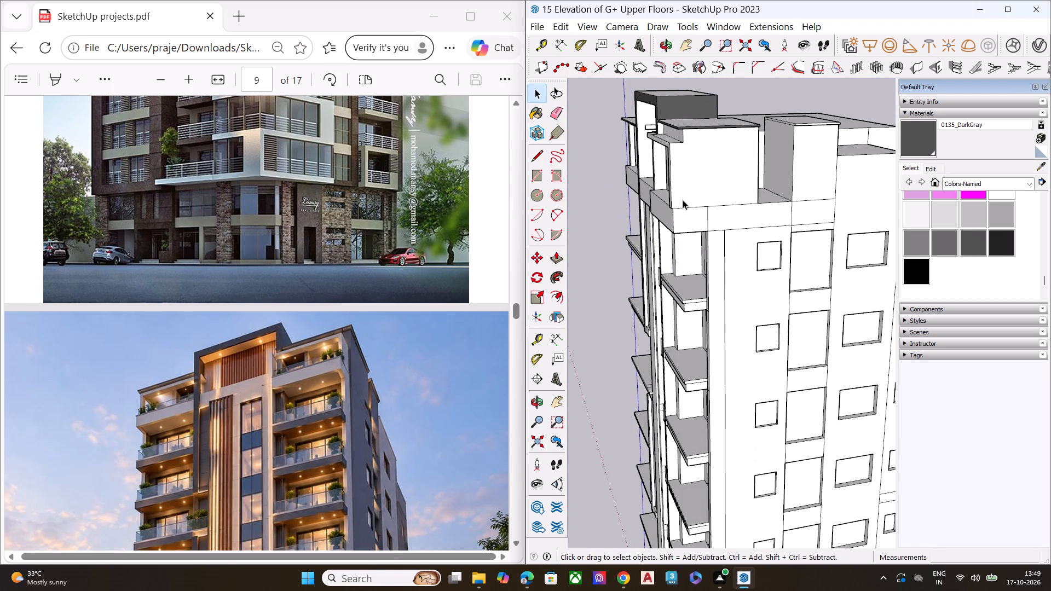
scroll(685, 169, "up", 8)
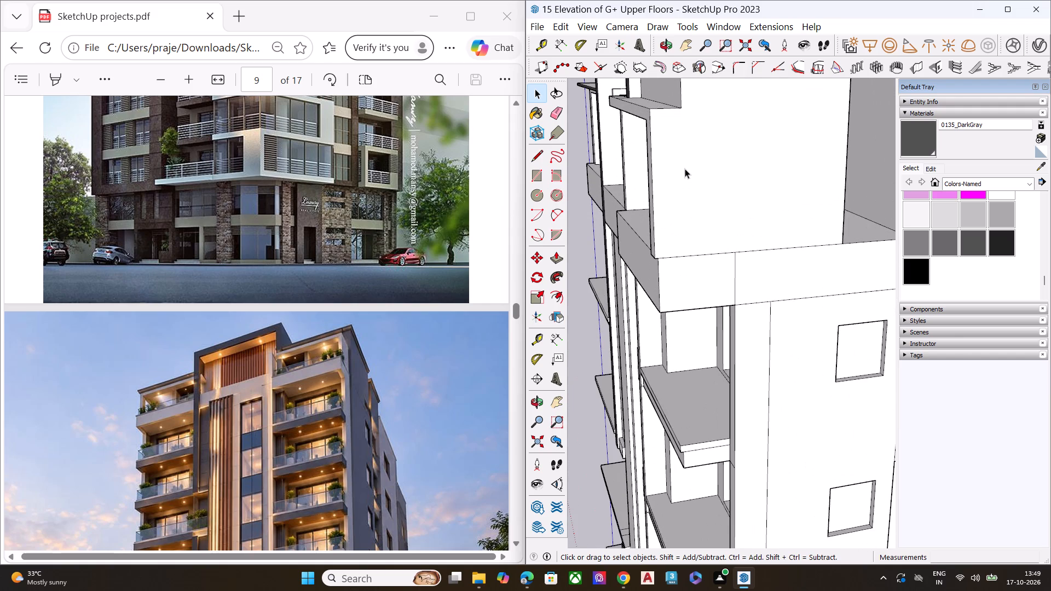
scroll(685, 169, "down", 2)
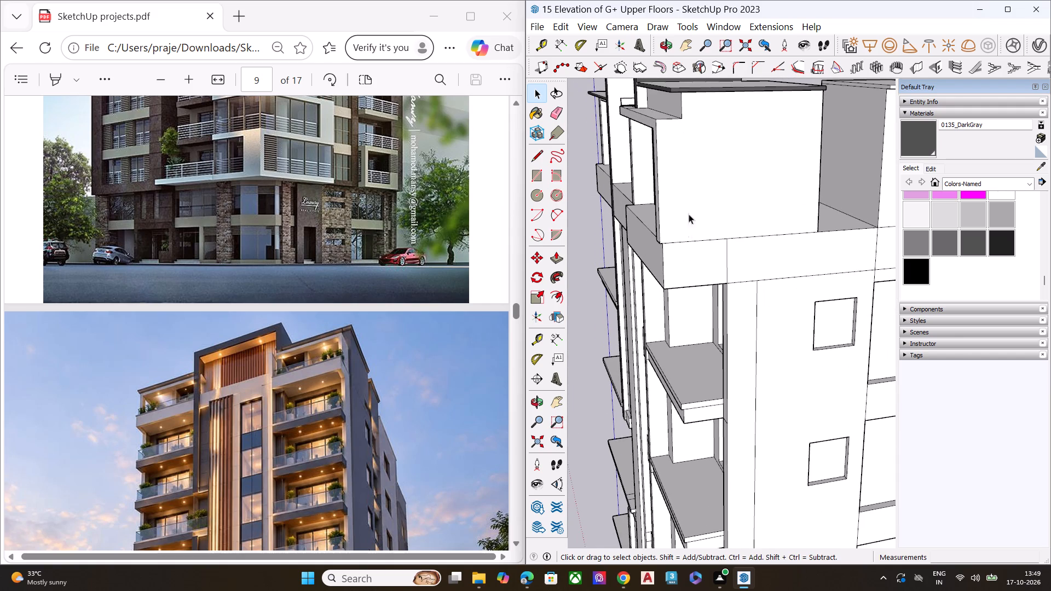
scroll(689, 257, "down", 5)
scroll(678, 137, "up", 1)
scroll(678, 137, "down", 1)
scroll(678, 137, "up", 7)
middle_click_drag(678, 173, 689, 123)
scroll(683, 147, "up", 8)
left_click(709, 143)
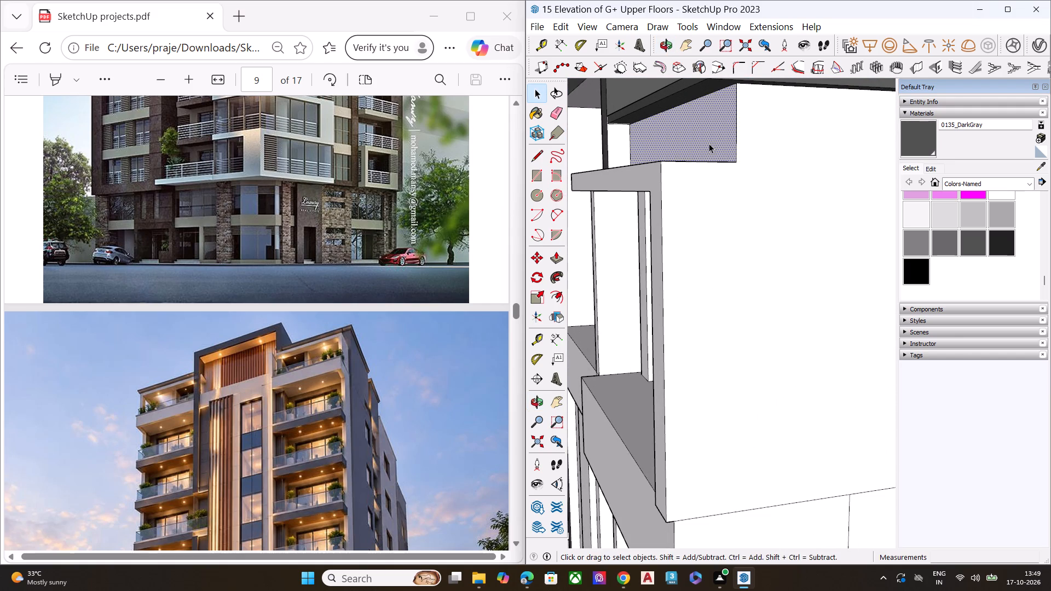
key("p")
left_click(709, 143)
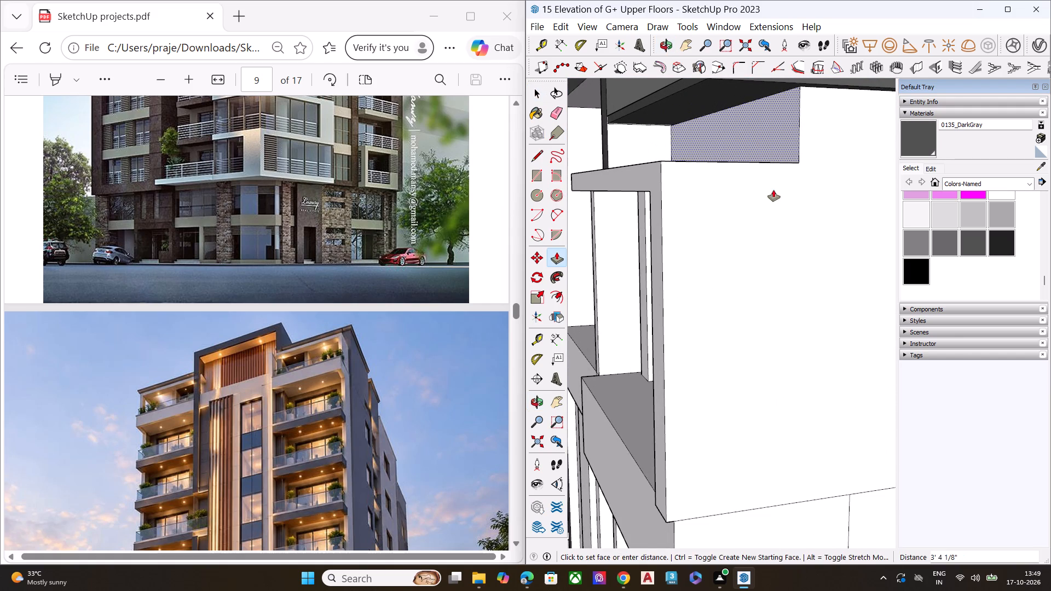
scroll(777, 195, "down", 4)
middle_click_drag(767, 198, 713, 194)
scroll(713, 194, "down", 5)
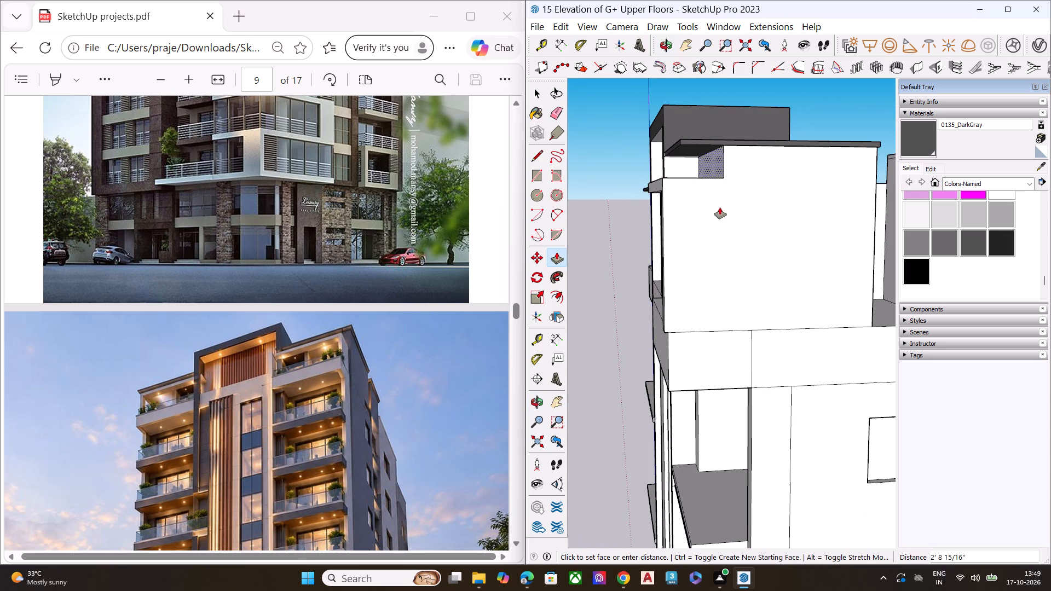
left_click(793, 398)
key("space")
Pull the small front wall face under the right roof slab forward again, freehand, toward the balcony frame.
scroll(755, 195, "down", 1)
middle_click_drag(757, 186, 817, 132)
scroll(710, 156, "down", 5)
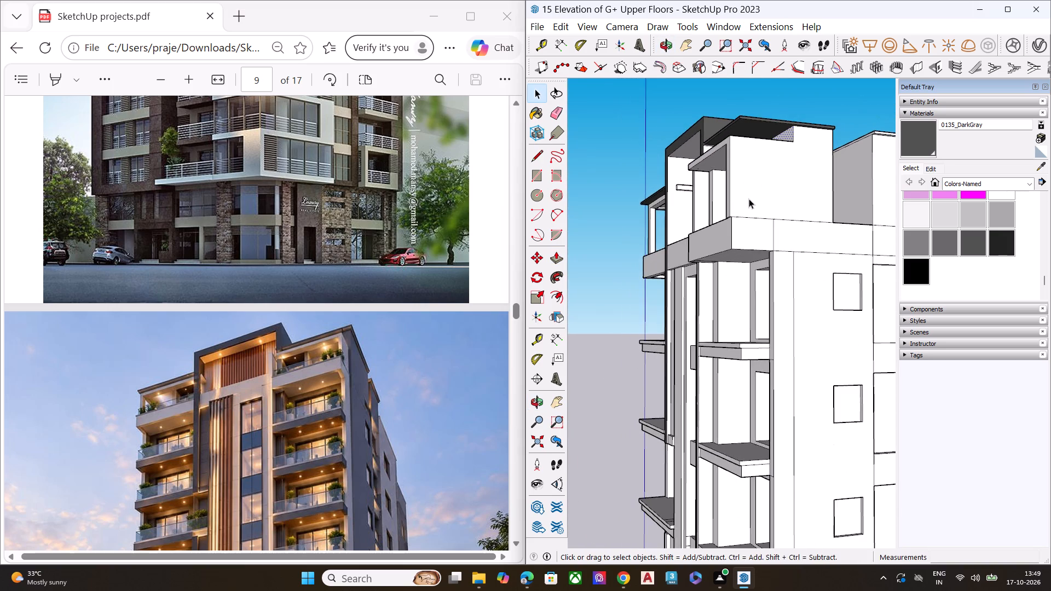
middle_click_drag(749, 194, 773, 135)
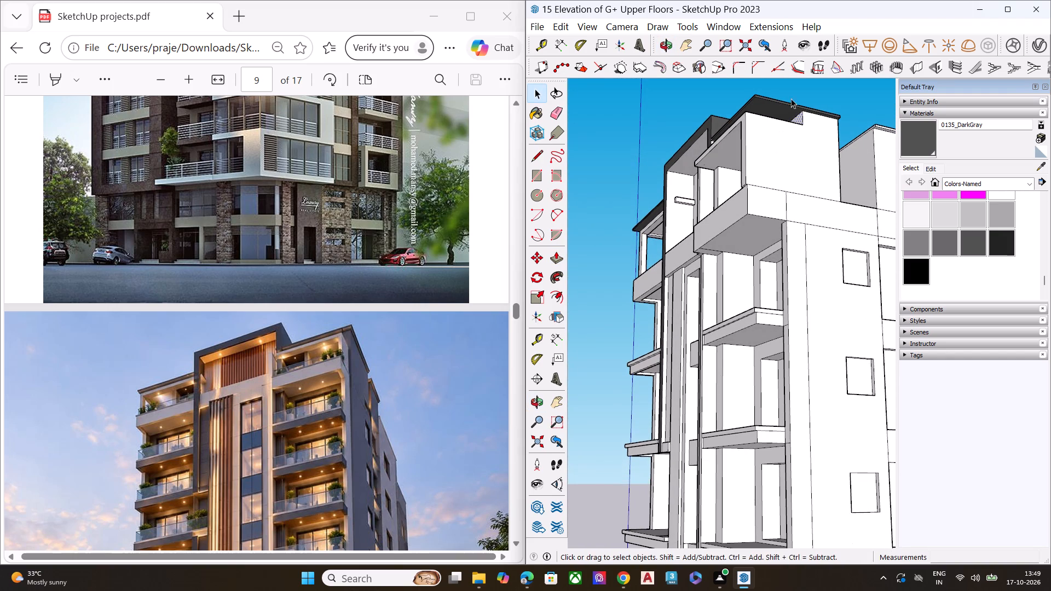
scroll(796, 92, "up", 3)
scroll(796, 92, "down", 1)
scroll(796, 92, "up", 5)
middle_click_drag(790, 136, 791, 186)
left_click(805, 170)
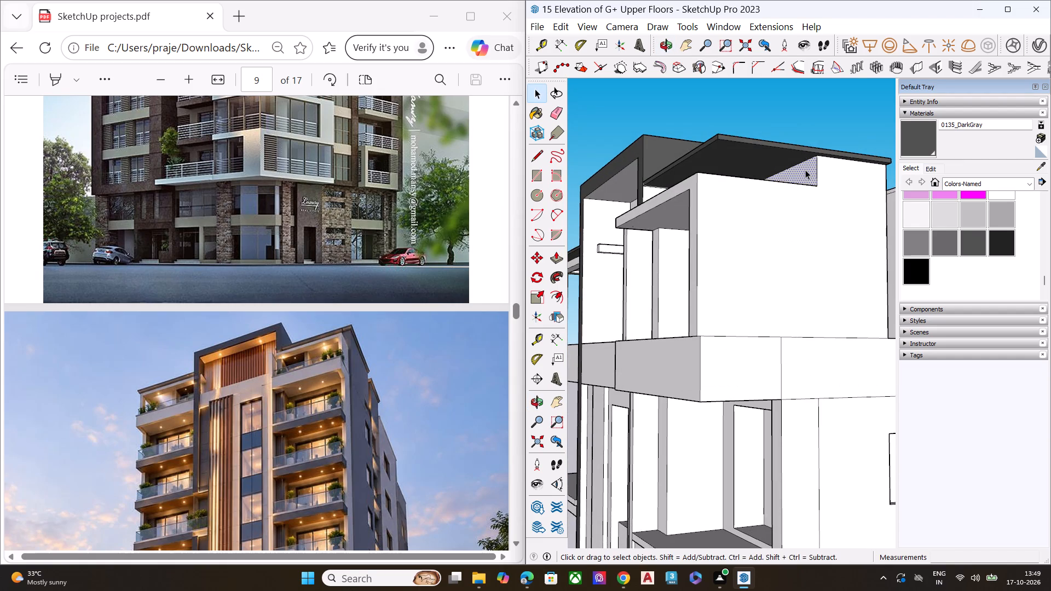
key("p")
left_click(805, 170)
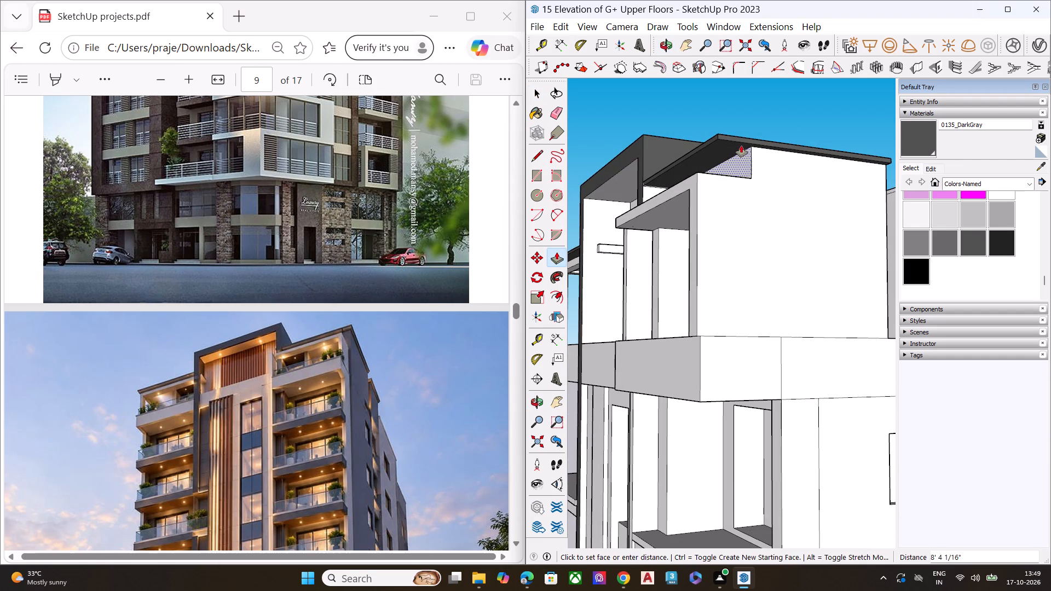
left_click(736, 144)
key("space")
Examine the wall notch under the right roof slab and compare the tower's top corner with the reference image.
scroll(696, 149, "down", 7)
middle_click_drag(720, 186, 739, 152)
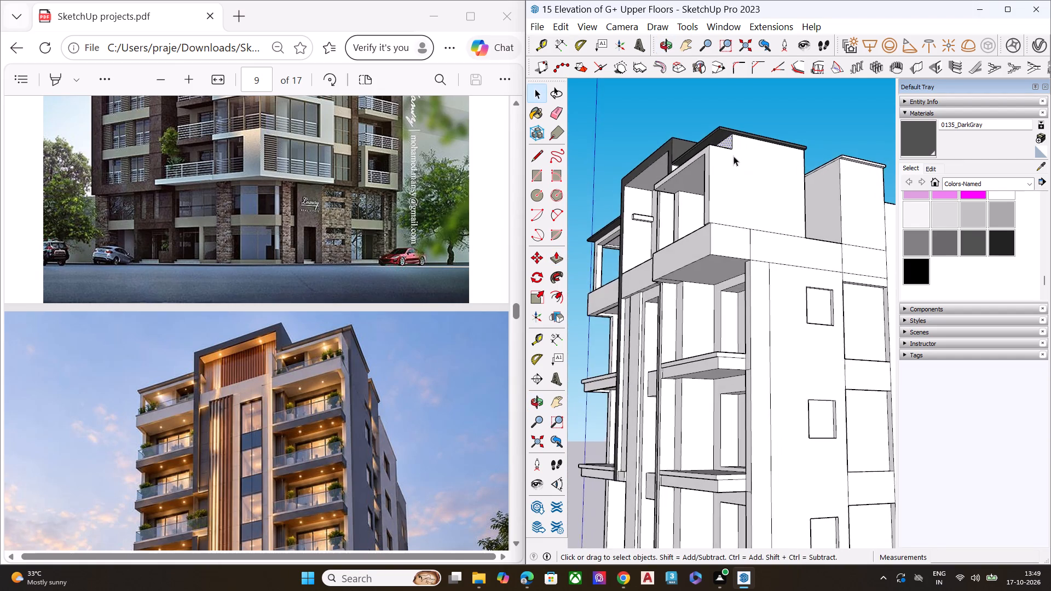
scroll(720, 170, "down", 5)
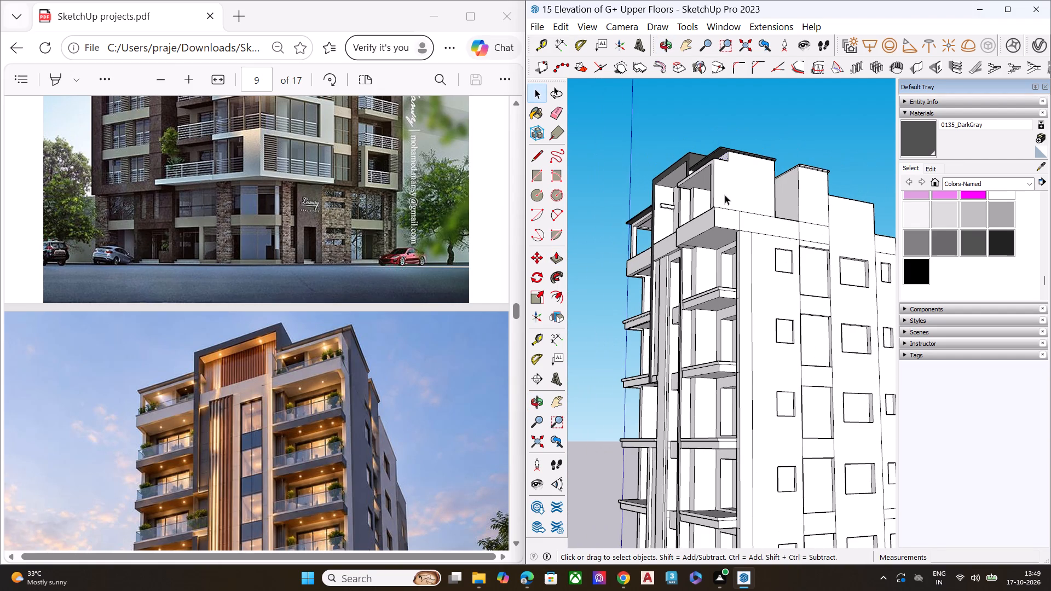
scroll(725, 198, "down", 6)
middle_click_drag(734, 235, 722, 226)
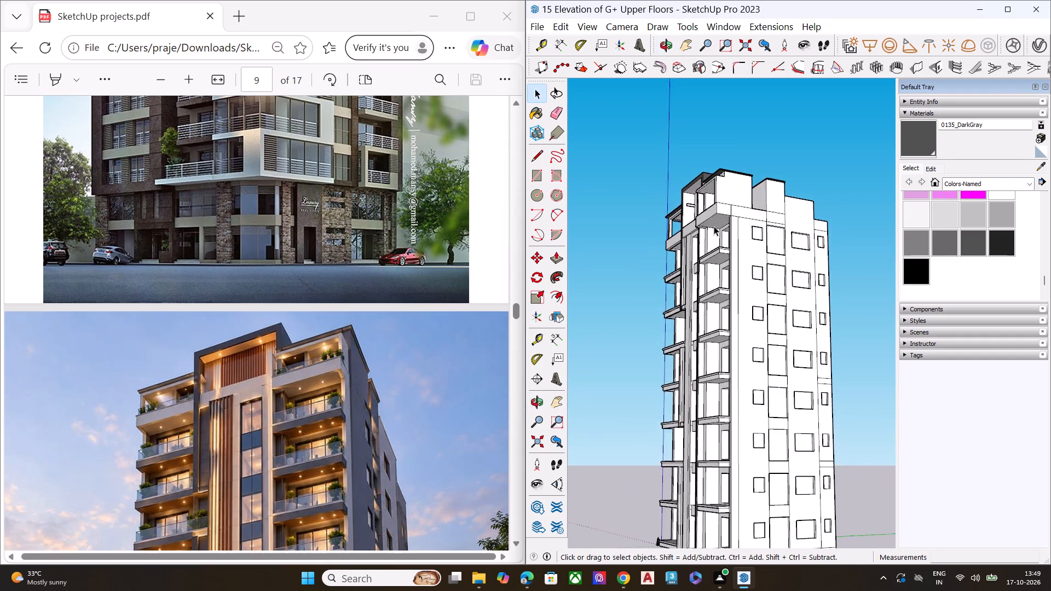
scroll(714, 226, "up", 6)
scroll(714, 226, "down", 2)
scroll(714, 226, "up", 4)
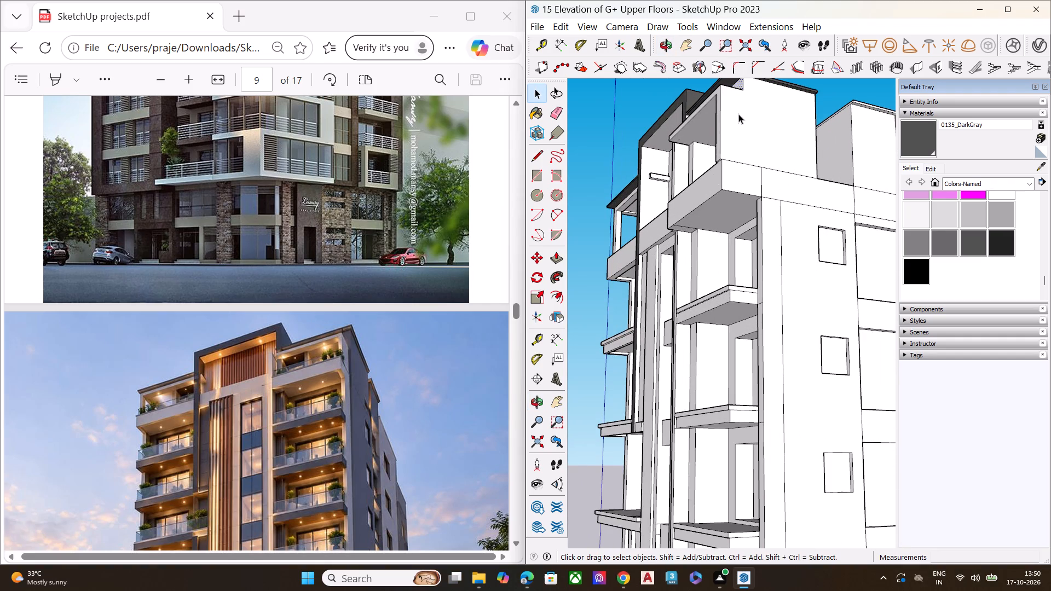
key("space")
Push the small front wall face under the right roof slab back 9' 7 9/16" to the side wall's vertical line.
middle_click_drag(737, 132, 732, 297)
middle_click_drag(731, 228, 748, 175)
scroll(754, 126, "up", 2)
scroll(755, 121, "down", 1)
scroll(755, 121, "up", 6)
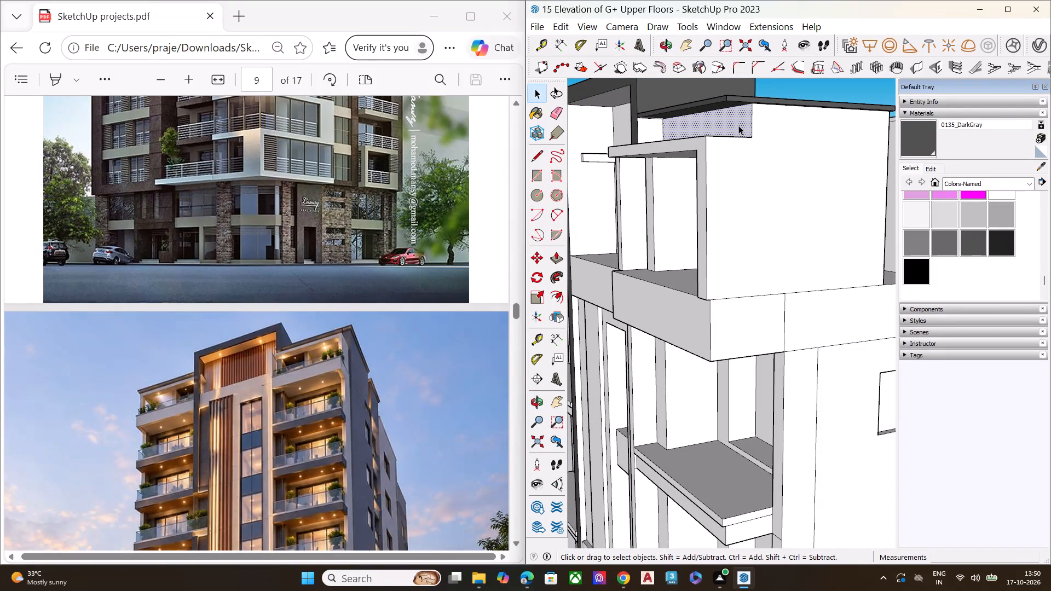
left_click(738, 125)
key("p")
left_click(738, 125)
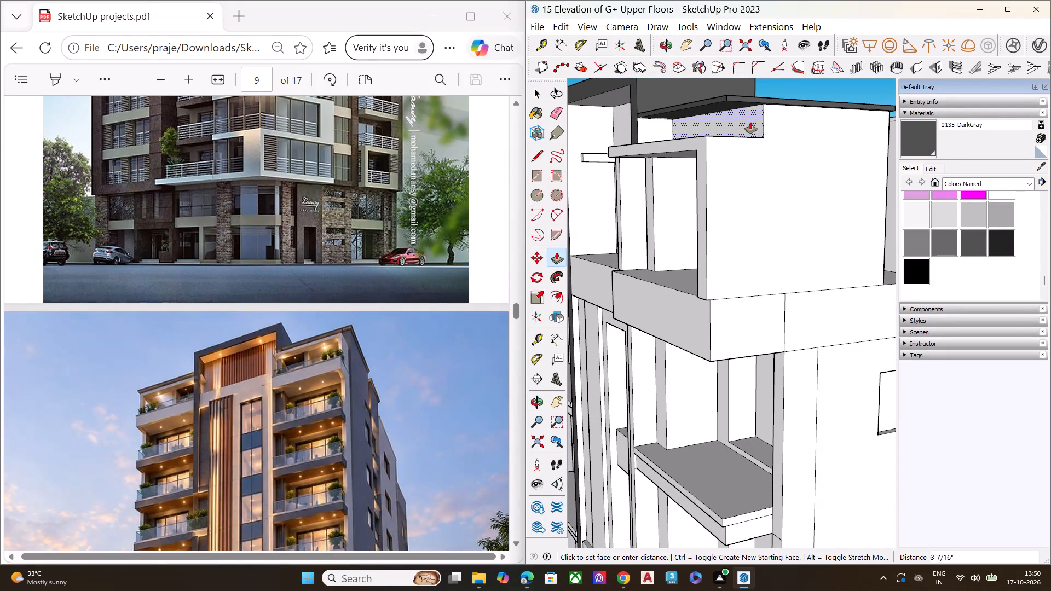
left_click(819, 364)
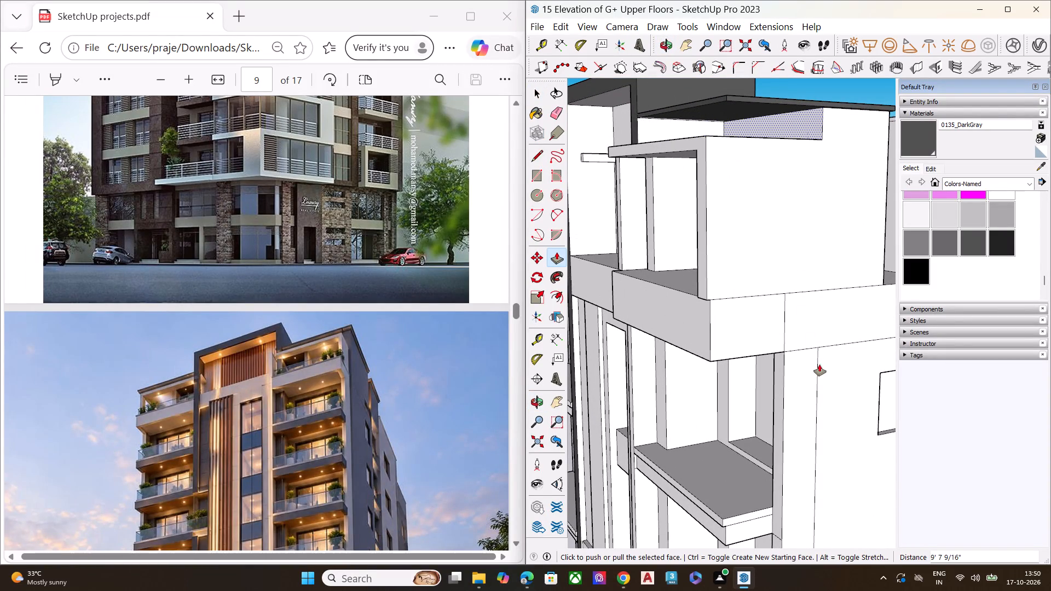
key("space")
Push the front face of the top right balcony's frame back 2', and again by 3' 8 5/16".
middle_click_drag(726, 187, 776, 158)
scroll(776, 158, "up", 1)
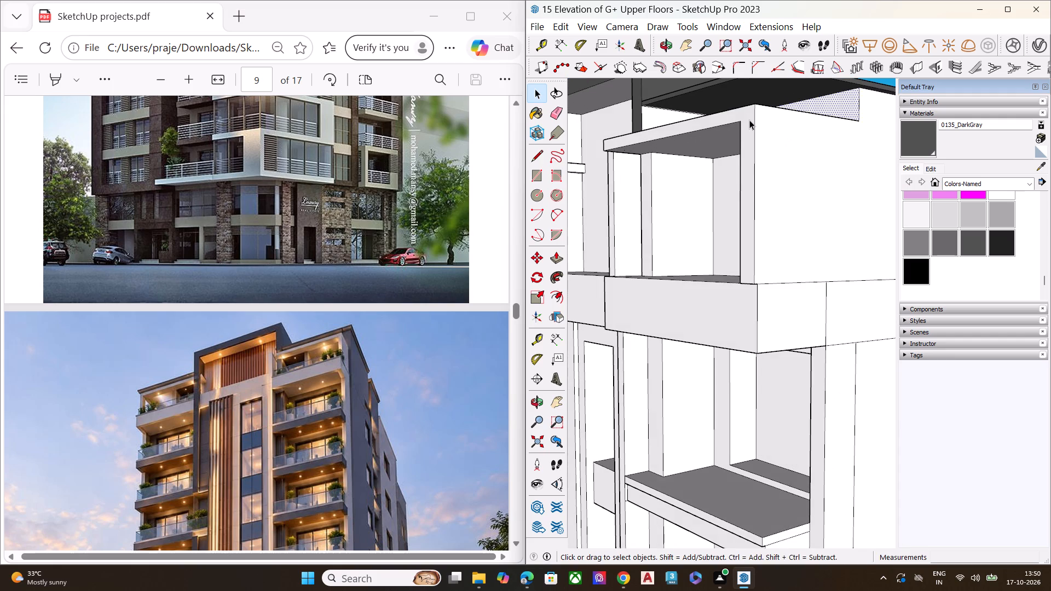
left_click(749, 120)
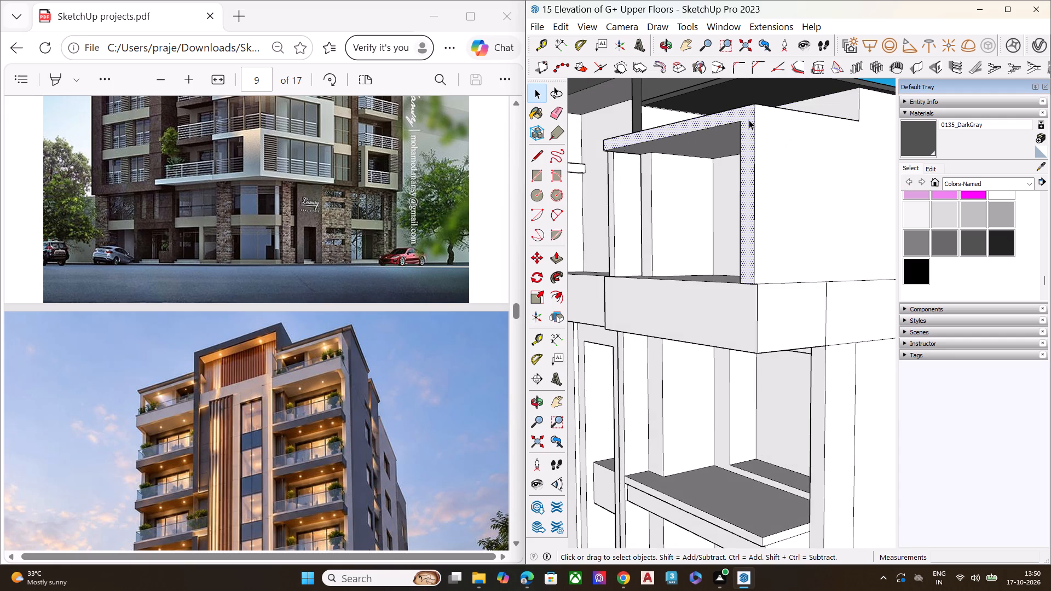
key("p")
left_click(749, 120)
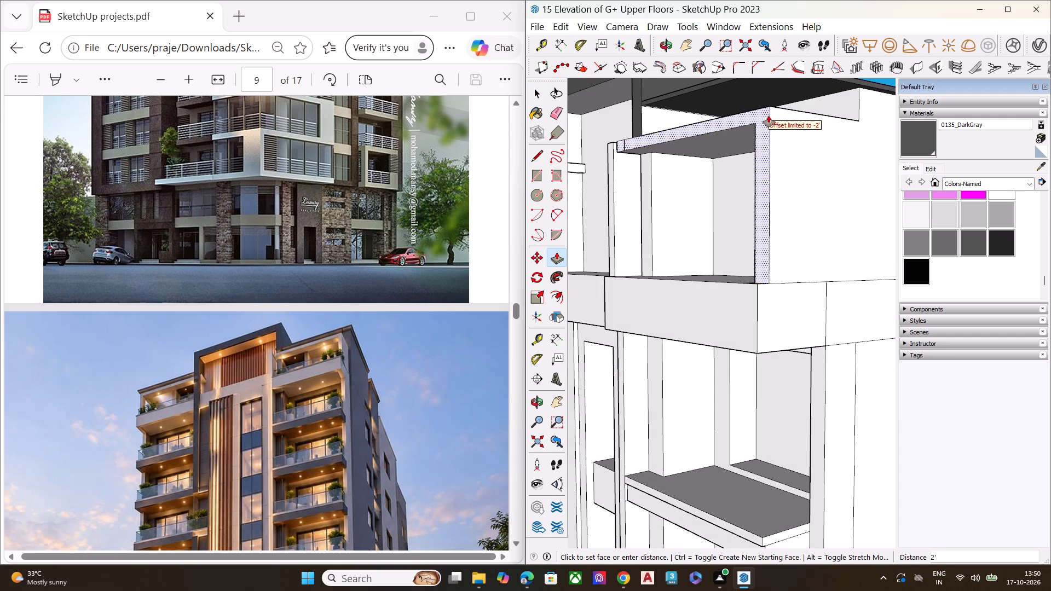
left_click(766, 113)
left_click(763, 119)
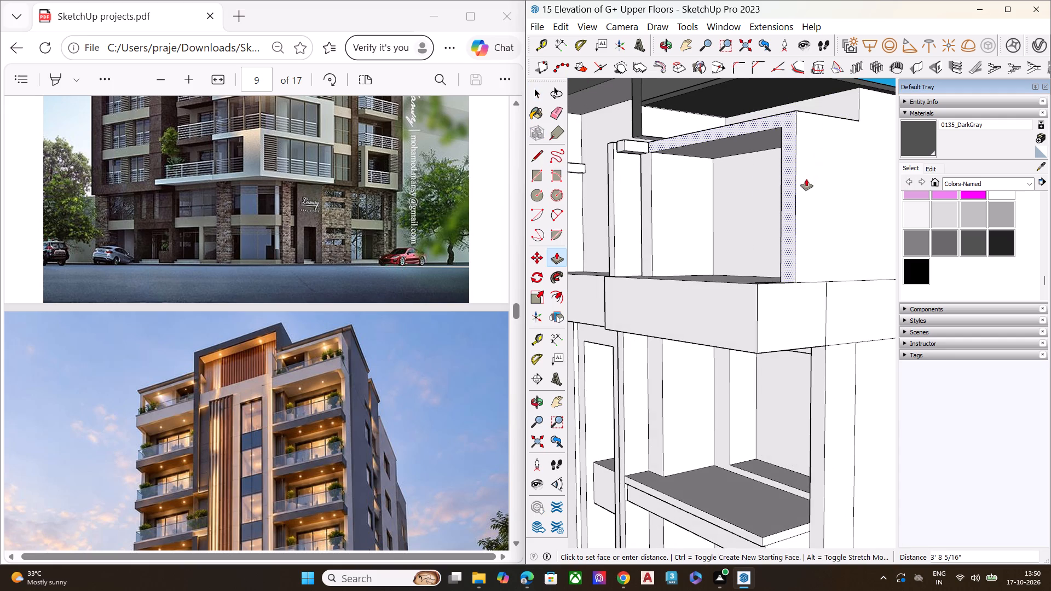
middle_click_drag(806, 179, 758, 256)
scroll(755, 244, "up", 4)
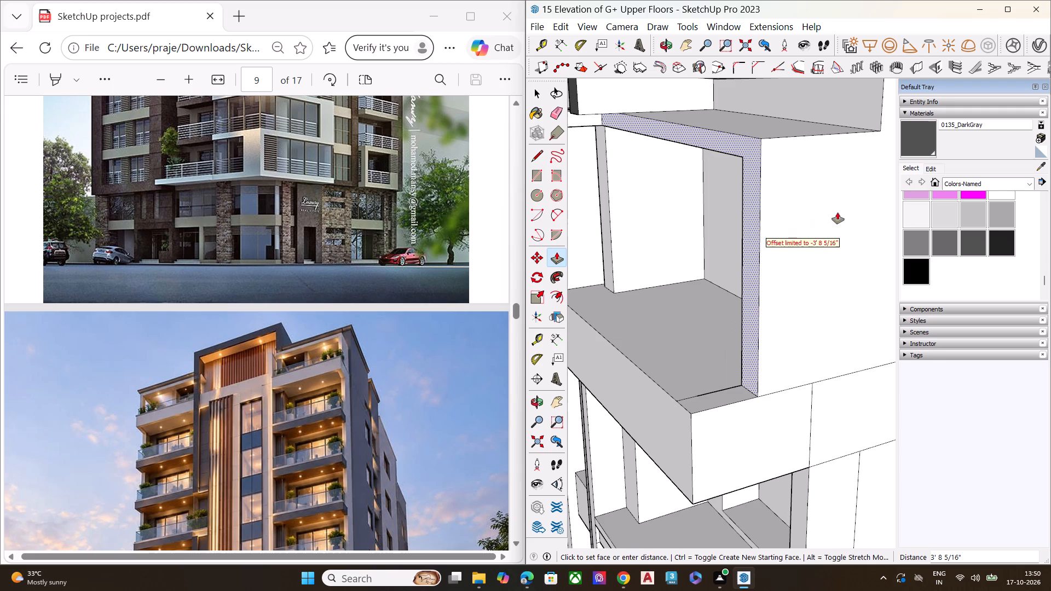
left_click(838, 212)
Push the same frame face farther back until it aligns with the vertical line on the parapet band.
left_click(754, 145)
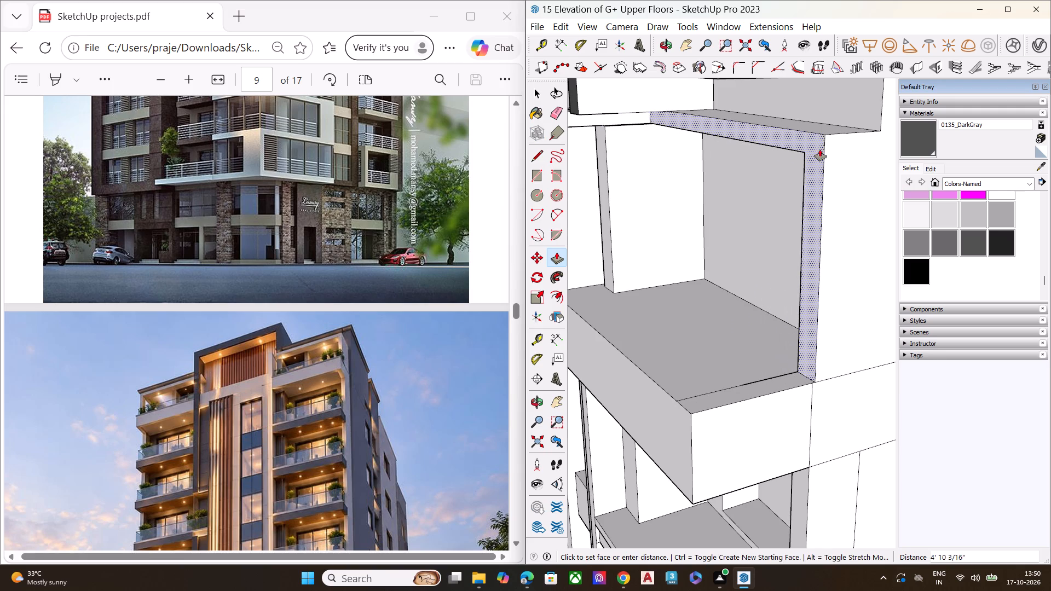
scroll(815, 210, "down", 1)
middle_click_drag(761, 176, 732, 138)
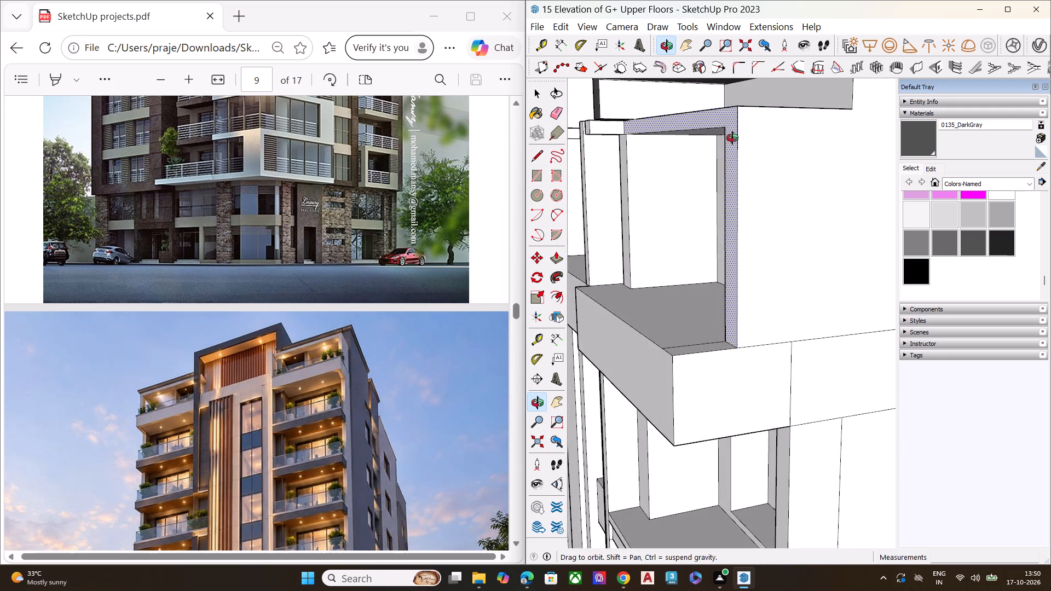
middle_click_drag(732, 138, 720, 125)
scroll(720, 125, "up", 1)
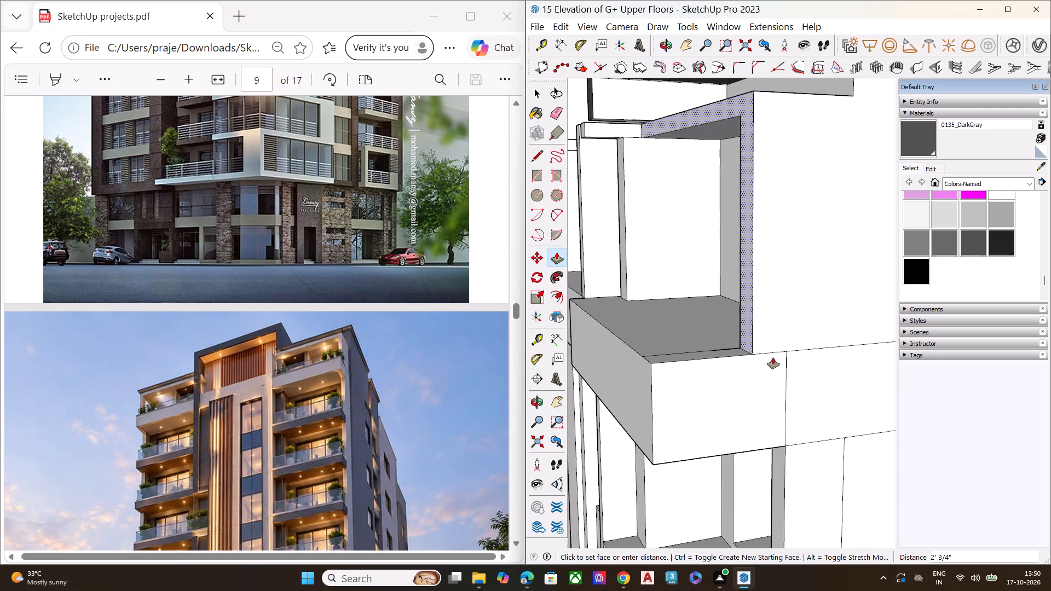
left_click(787, 364)
key("space")
Push the inner side face of the narrow wall pier on the top right balcony 8 1/2", flush with the beam above.
middle_click_drag(746, 297, 755, 345)
scroll(712, 197, "down", 5)
middle_click_drag(706, 212, 763, 89)
scroll(715, 117, "up", 6)
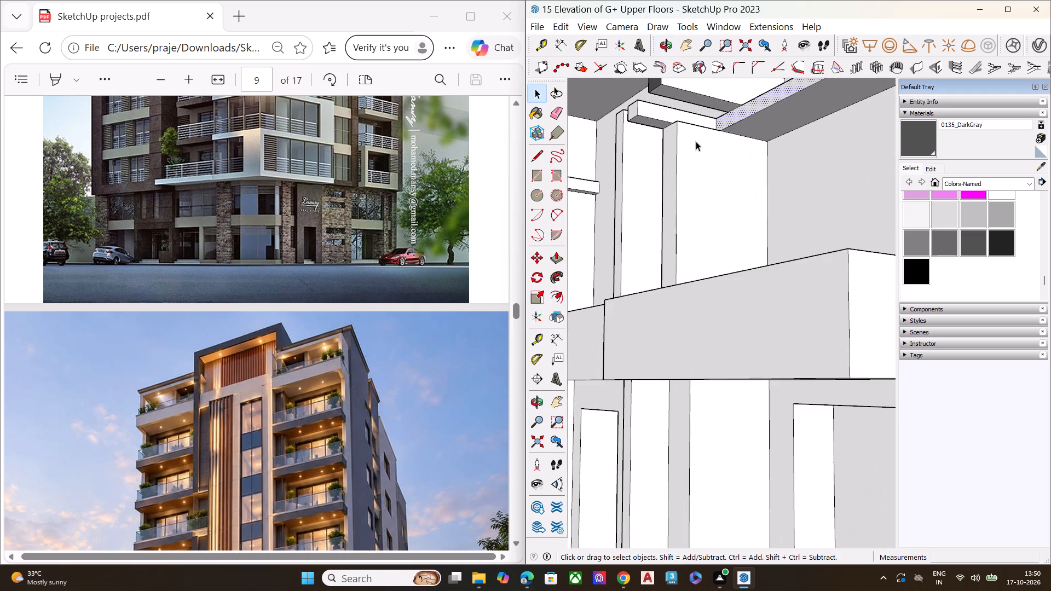
middle_click_drag(698, 143, 771, 183)
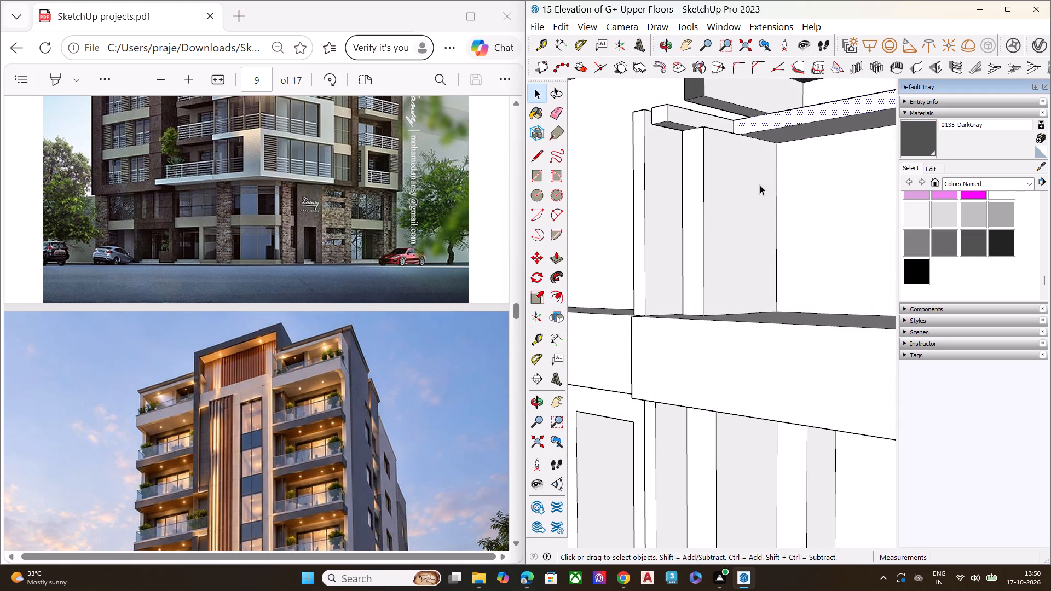
middle_click_drag(751, 182, 847, 295)
scroll(749, 220, "up", 1)
middle_click_drag(741, 202, 798, 158)
scroll(793, 161, "up", 7)
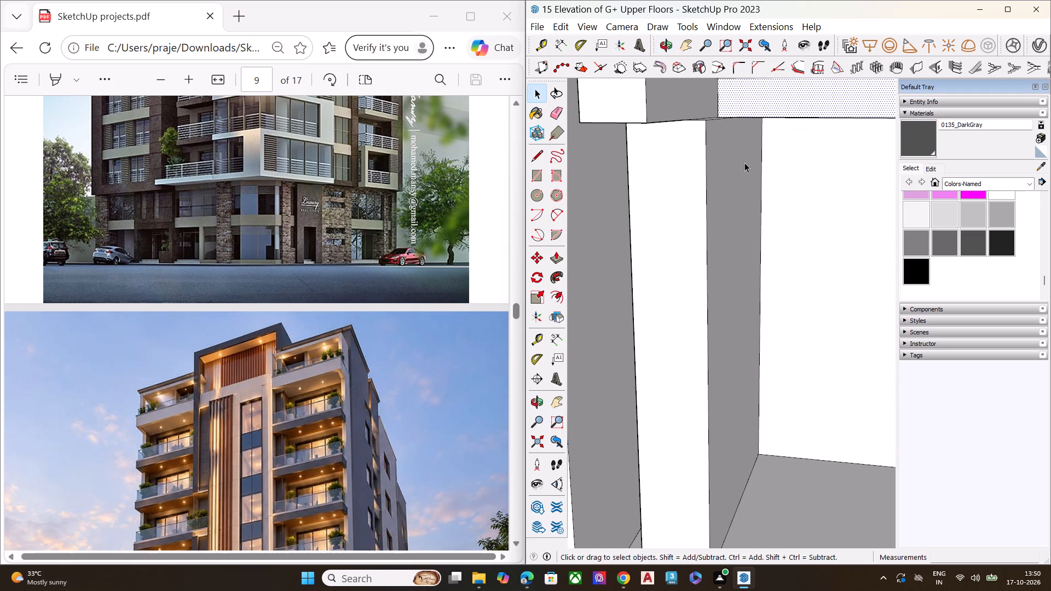
left_click(744, 163)
key("p")
left_click(744, 163)
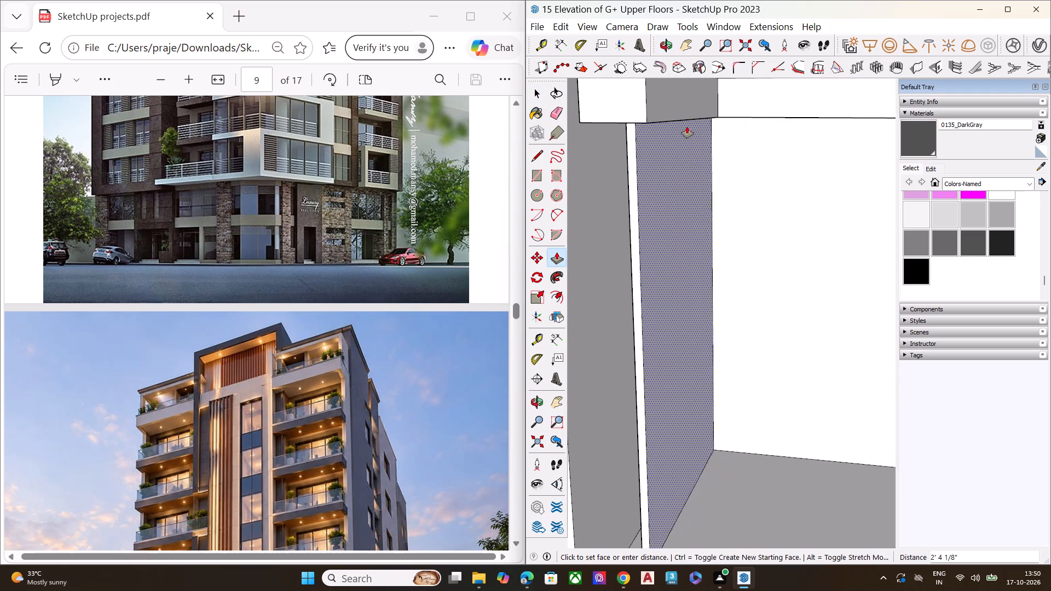
left_click(654, 121)
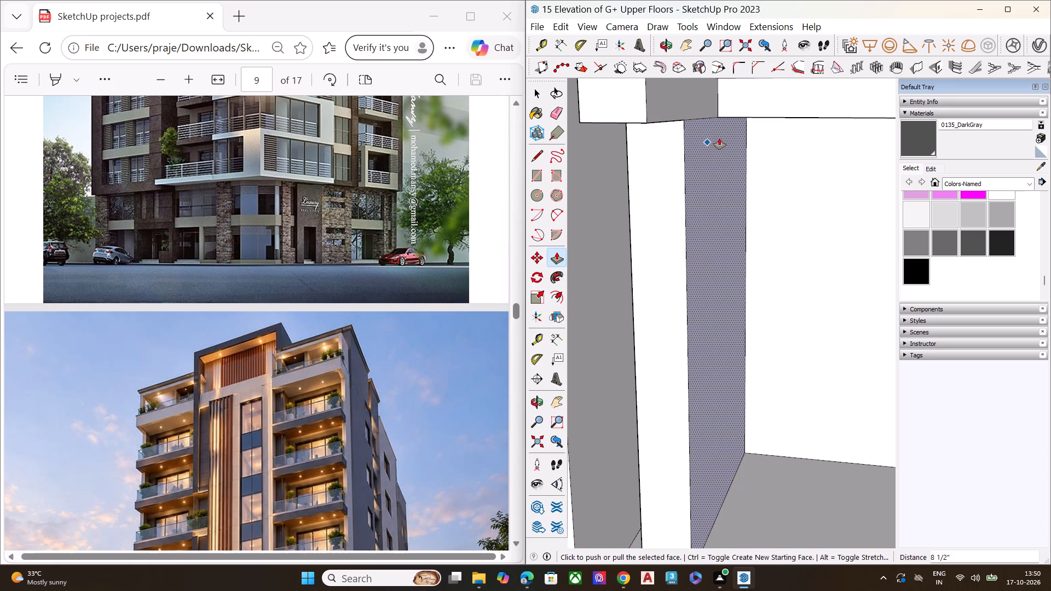
Examine how the narrowed pier meets the projecting beam end and the roof frame above the top right balcony.
middle_click_drag(726, 135, 744, 129)
middle_click_drag(746, 136, 752, 246)
scroll(747, 229, "up", 4)
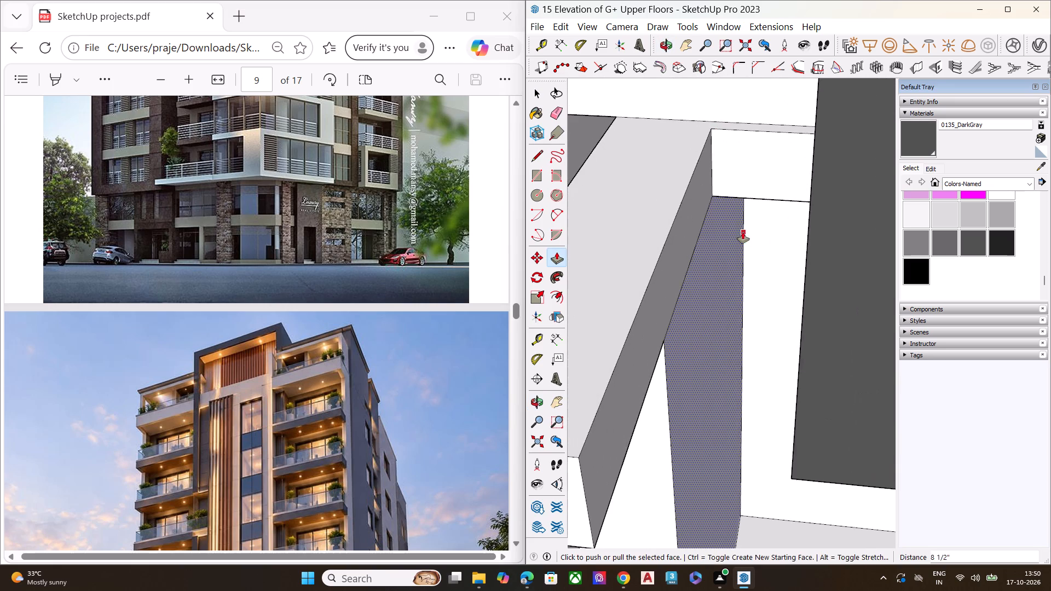
middle_click_drag(749, 209, 770, 114)
scroll(771, 112, "down", 1)
scroll(771, 112, "up", 1)
scroll(771, 112, "down", 6)
key("space")
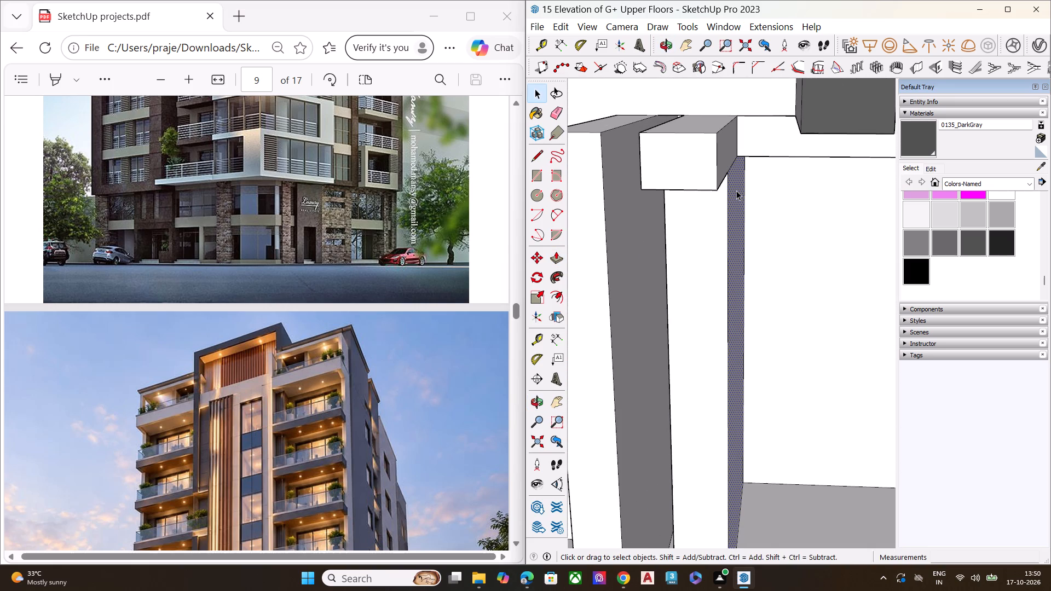
middle_click_drag(736, 183, 751, 150)
scroll(737, 161, "up", 3)
scroll(701, 165, "down", 4)
scroll(700, 164, "up", 1)
scroll(700, 164, "down", 1)
scroll(700, 164, "up", 2)
scroll(700, 164, "down", 4)
scroll(700, 164, "up", 1)
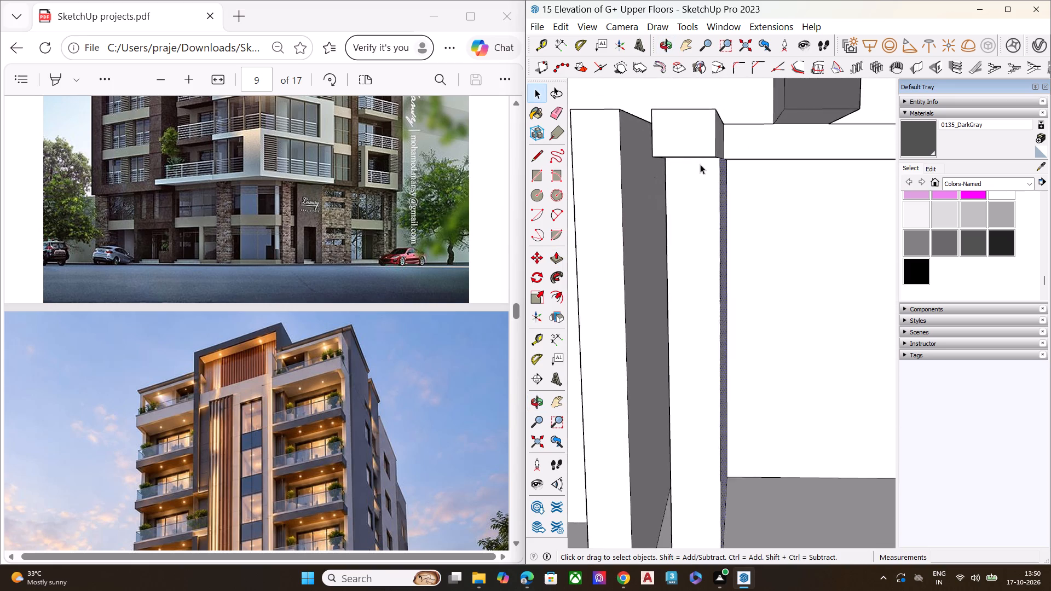
scroll(699, 164, "down", 4)
scroll(699, 164, "up", 1)
scroll(699, 164, "down", 9)
scroll(699, 164, "up", 1)
scroll(699, 164, "down", 3)
scroll(699, 164, "up", 1)
scroll(699, 164, "down", 1)
middle_click_drag(708, 159, 680, 212)
left_click(806, 96)
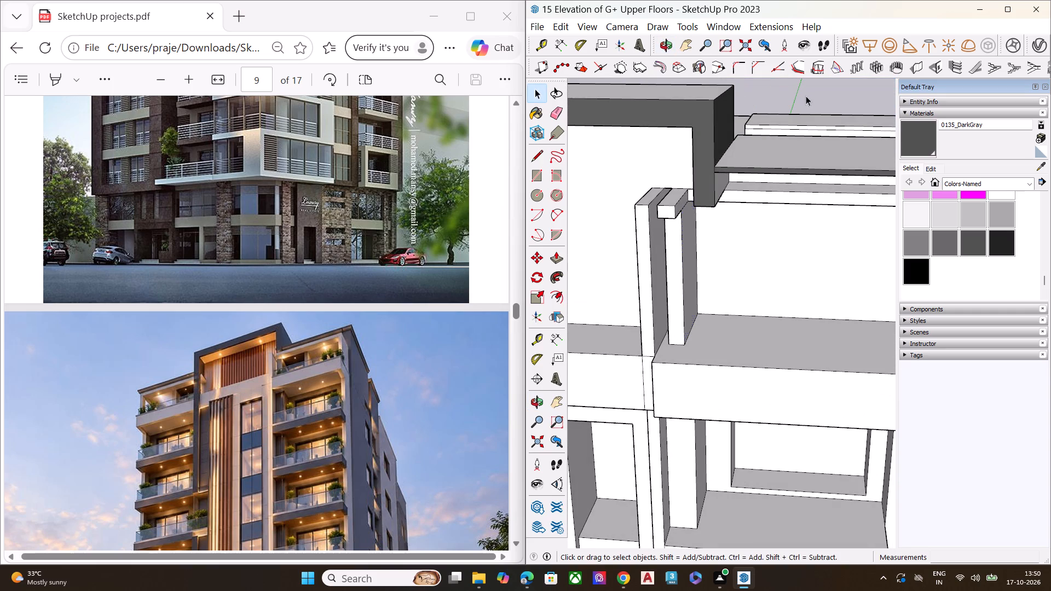
Push the projecting beam's front end face back until it is flush with the front of the pier below.
scroll(712, 208, "up", 4)
scroll(697, 215, "down", 1)
scroll(693, 218, "up", 1)
scroll(692, 218, "down", 1)
scroll(691, 218, "up", 5)
middle_click_drag(656, 218, 621, 352)
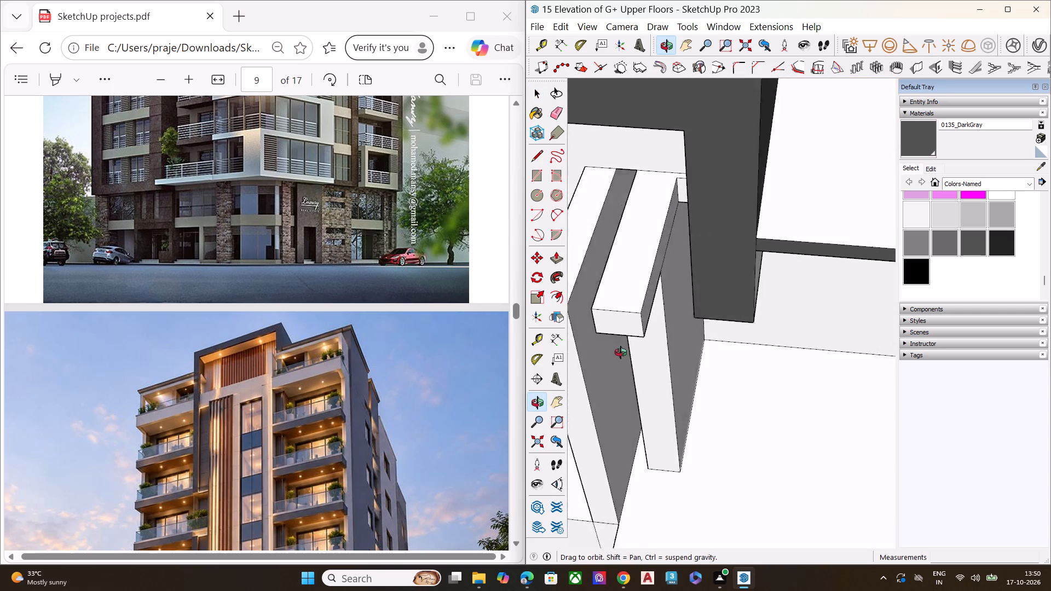
middle_click_drag(621, 352, 565, 0)
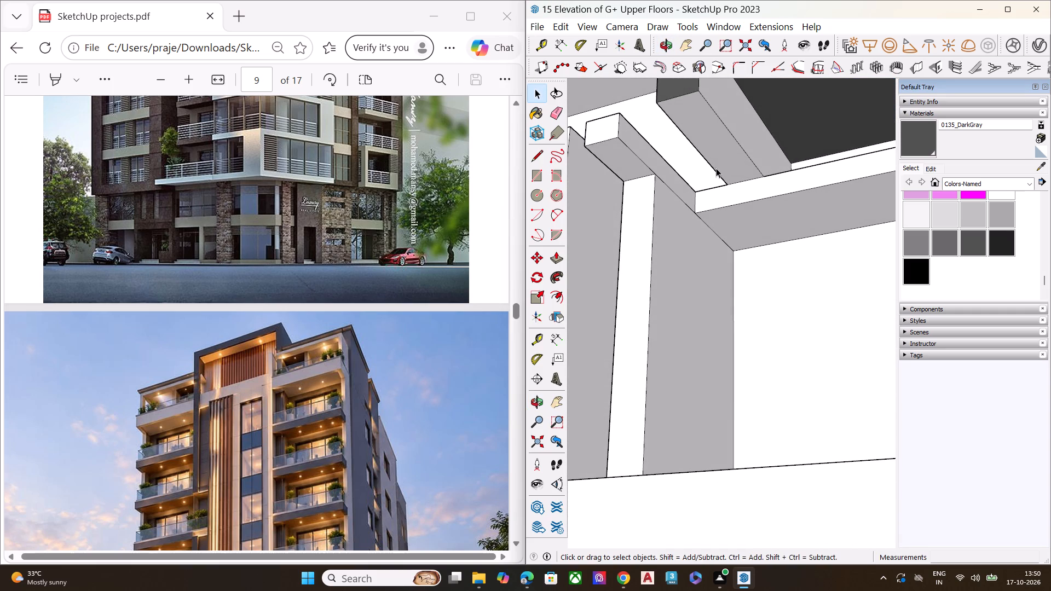
scroll(614, 123, "up", 2)
left_click(604, 124)
key("p")
left_click(604, 124)
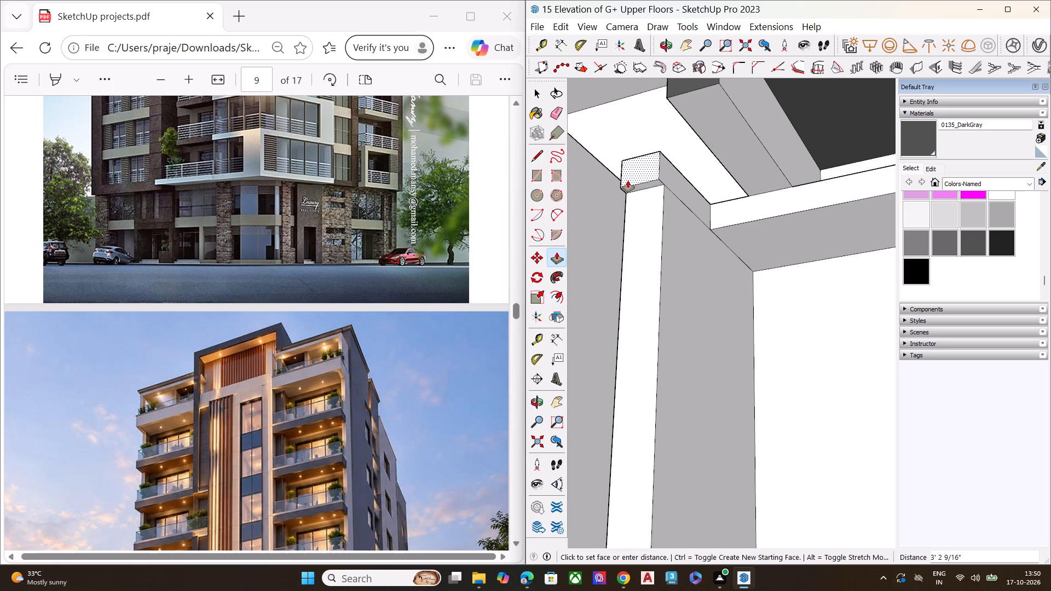
left_click(642, 189)
key("space")
Inspect the shortened beam end and pier top against the lower end of the dark gray roof frame.
middle_click_drag(708, 177, 727, 323)
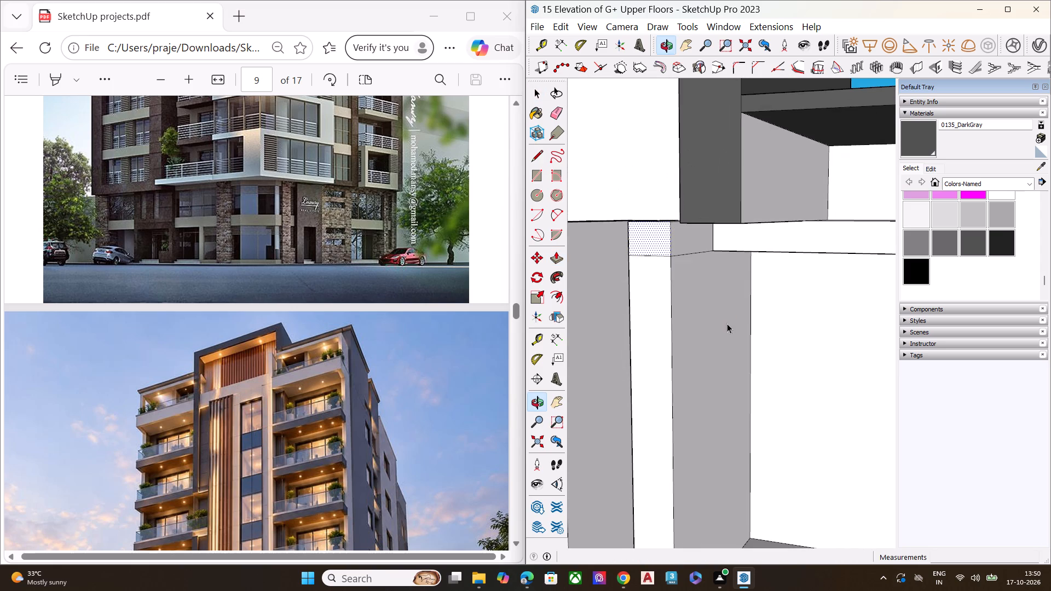
scroll(676, 148, "down", 6)
middle_click_drag(717, 172, 702, 108)
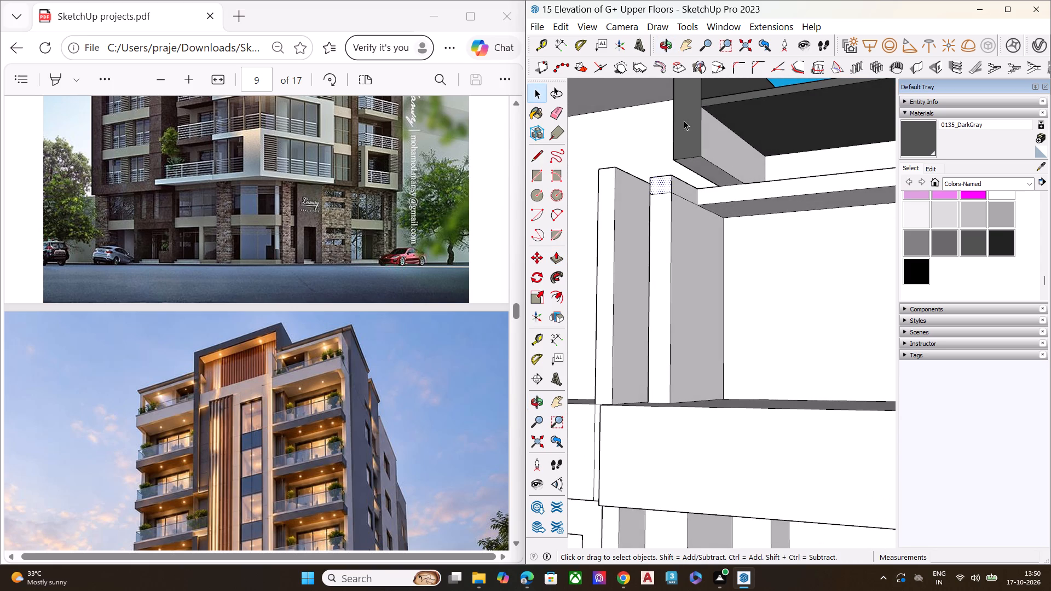
scroll(671, 142, "down", 1)
scroll(671, 142, "up", 1)
scroll(671, 142, "down", 1)
scroll(671, 142, "up", 1)
scroll(671, 142, "down", 4)
left_click(761, 88)
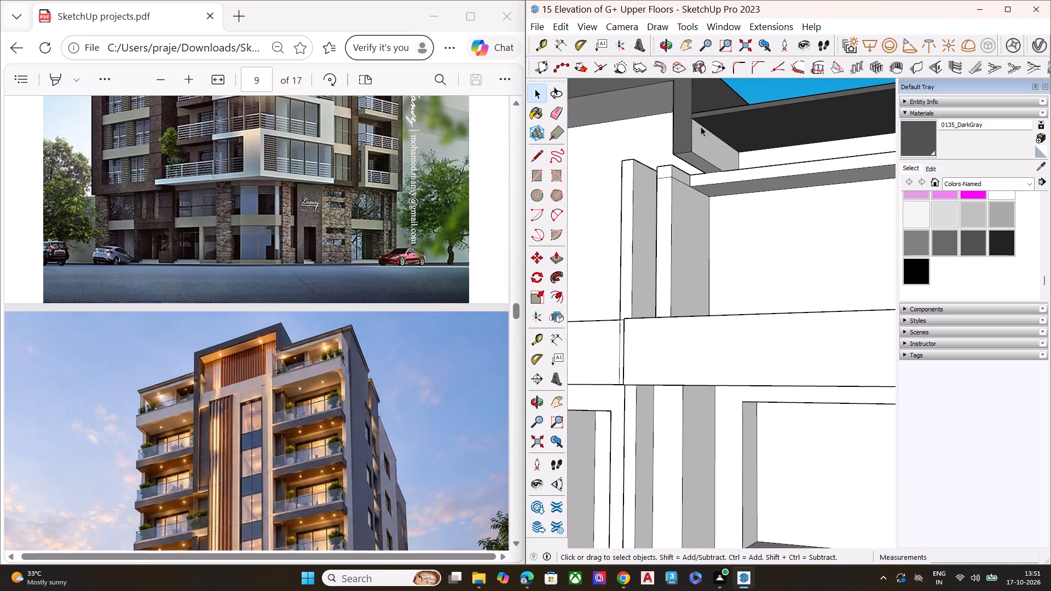
middle_click_drag(695, 96, 714, 241)
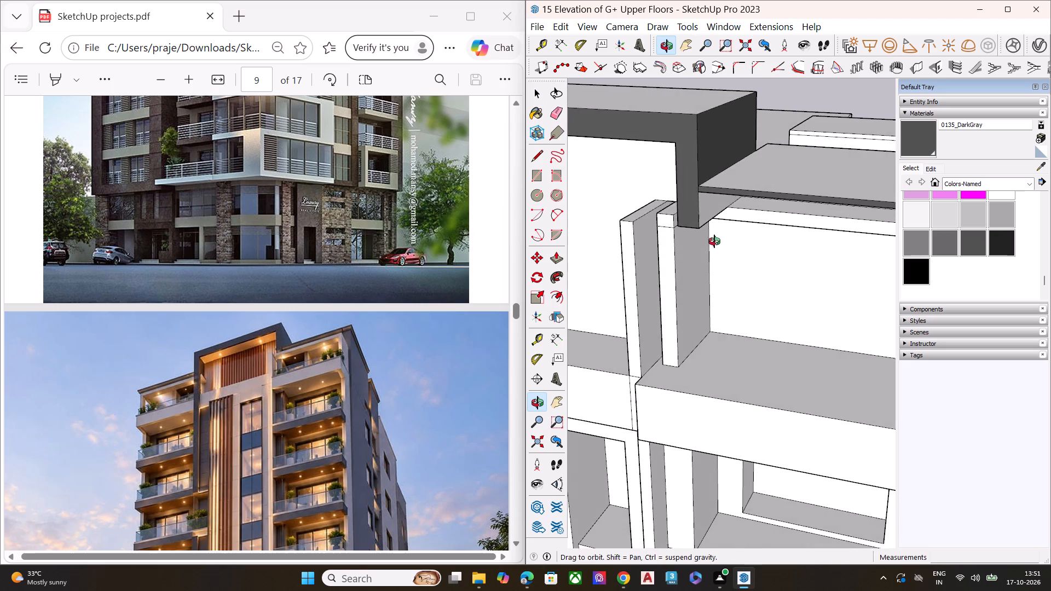
middle_click_drag(714, 241, 636, 193)
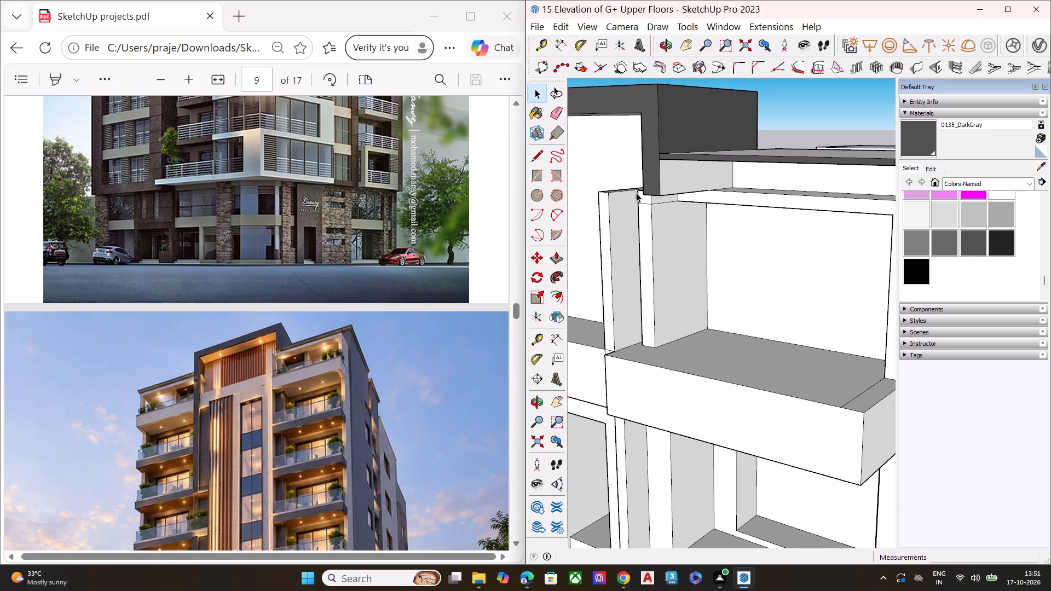
Push the front face of the dark gray roof frame back 3 15/16" toward the pier's front.
left_click(643, 172)
left_click(646, 175)
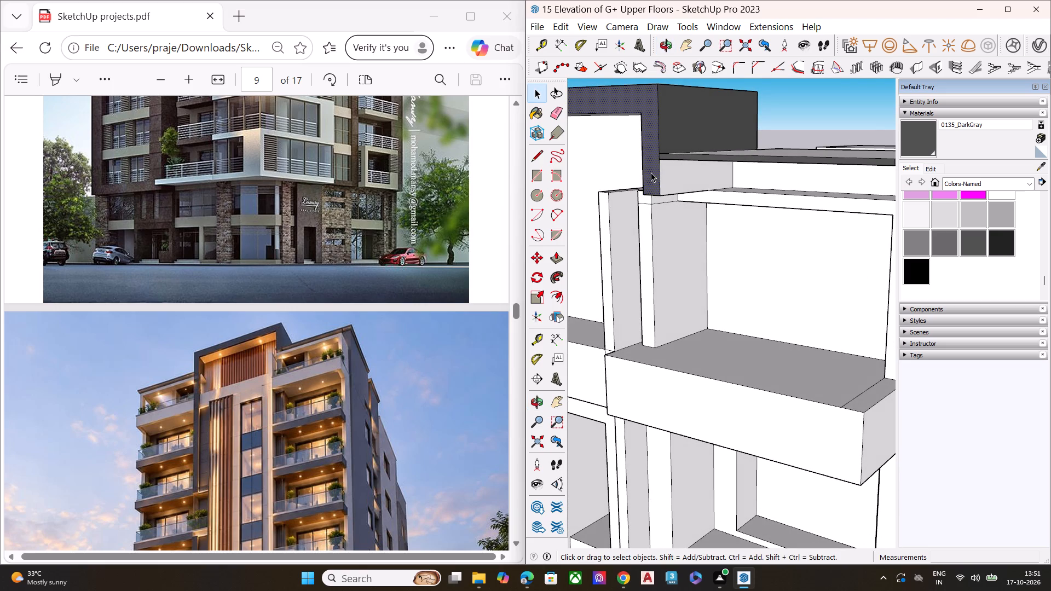
scroll(653, 171, "down", 4)
scroll(653, 171, "up", 1)
scroll(653, 171, "down", 6)
scroll(654, 171, "up", 1)
scroll(654, 171, "down", 3)
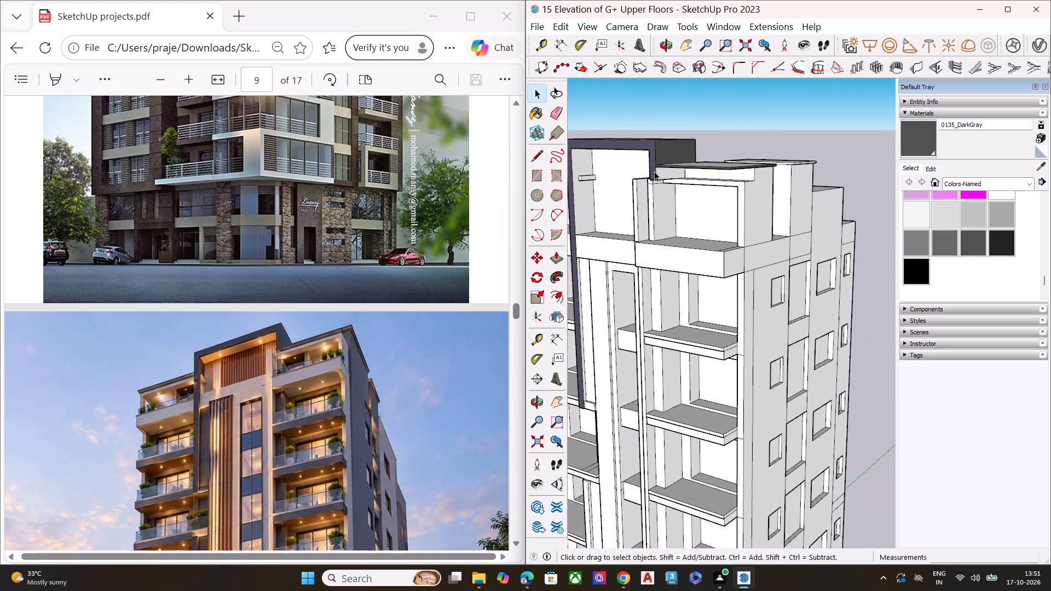
scroll(648, 180, "up", 8)
middle_click_drag(643, 176, 571, 125)
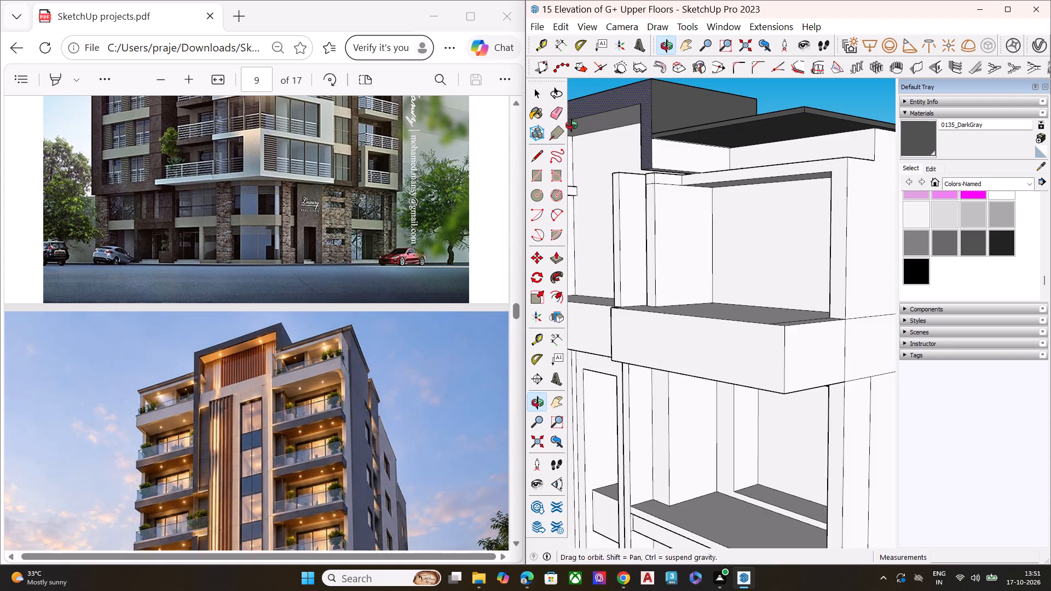
middle_click_drag(571, 125, 558, 119)
key("p")
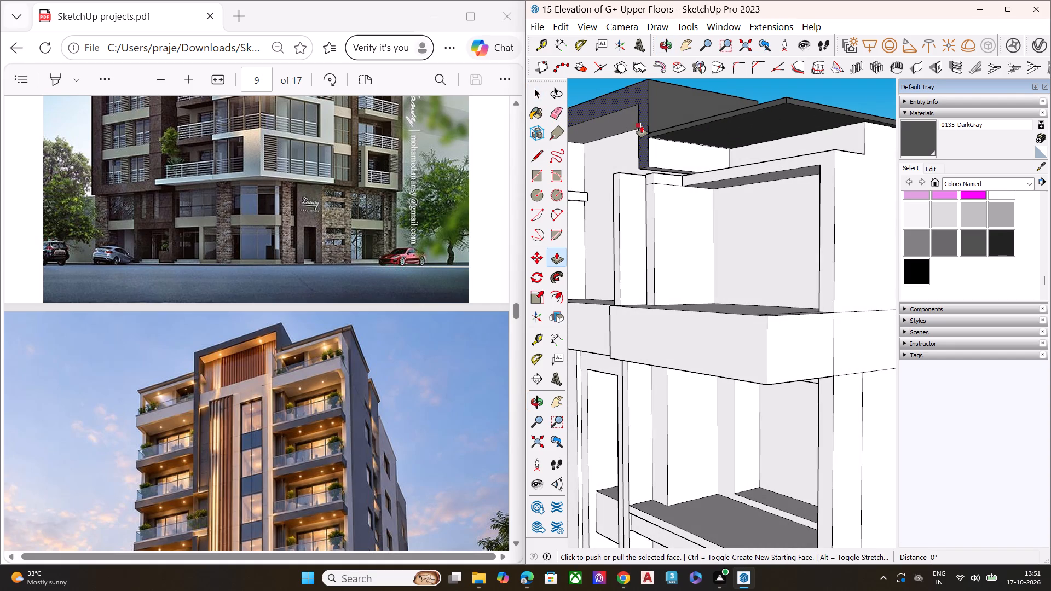
left_click(644, 152)
left_click(658, 175)
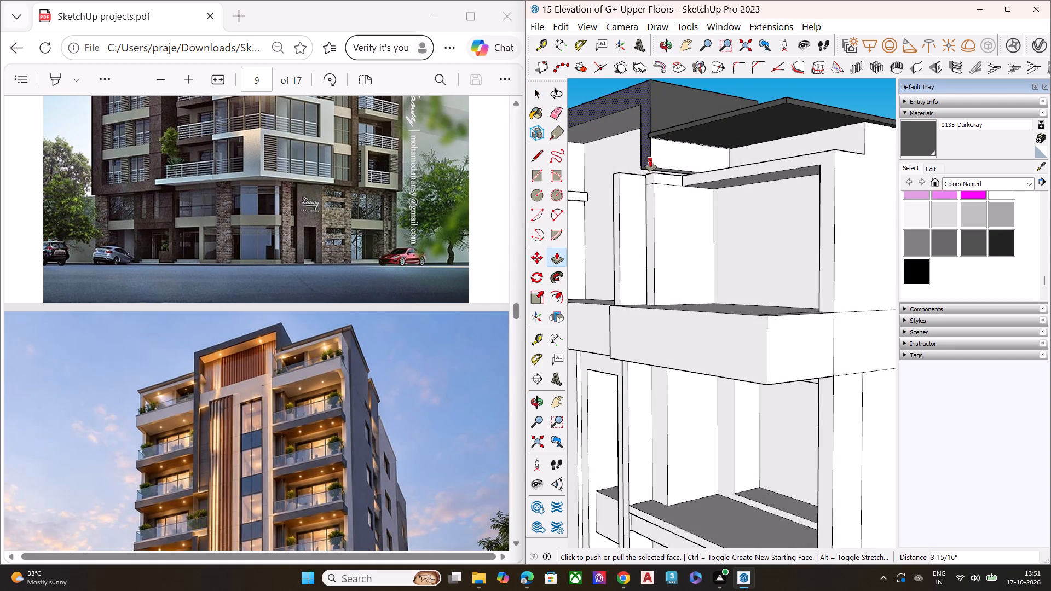
left_click_drag(649, 159, 668, 164)
left_click_drag(649, 156, 675, 154)
key("space")
Inspect the dark gray frame and its vertical strip from the roof down past the parapet band.
scroll(694, 179, "down", 5)
scroll(715, 188, "up", 1)
scroll(715, 189, "down", 2)
middle_click_drag(604, 200, 664, 147)
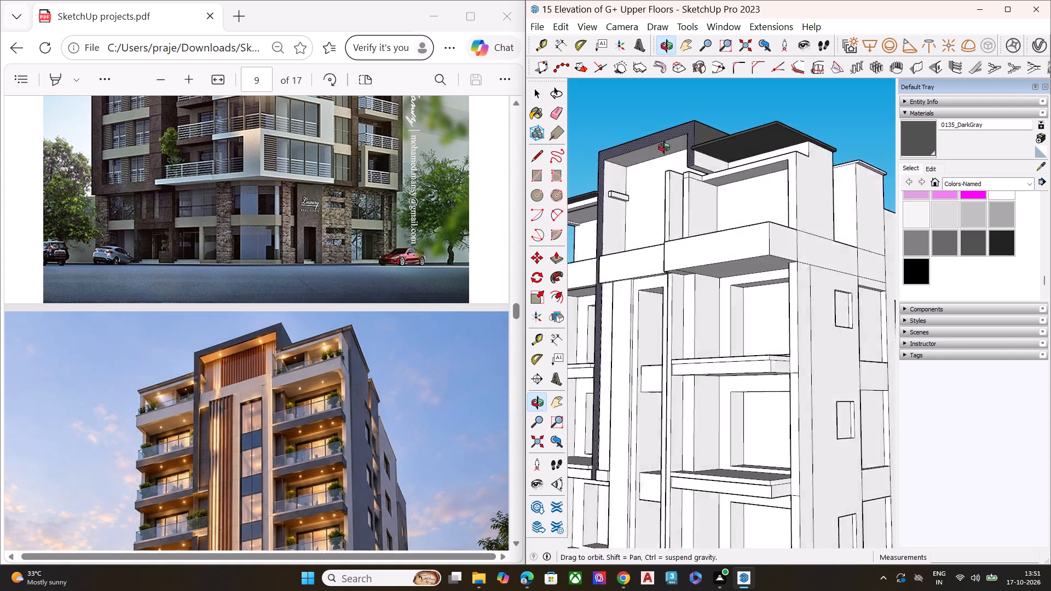
middle_click_drag(664, 147, 1006, 367)
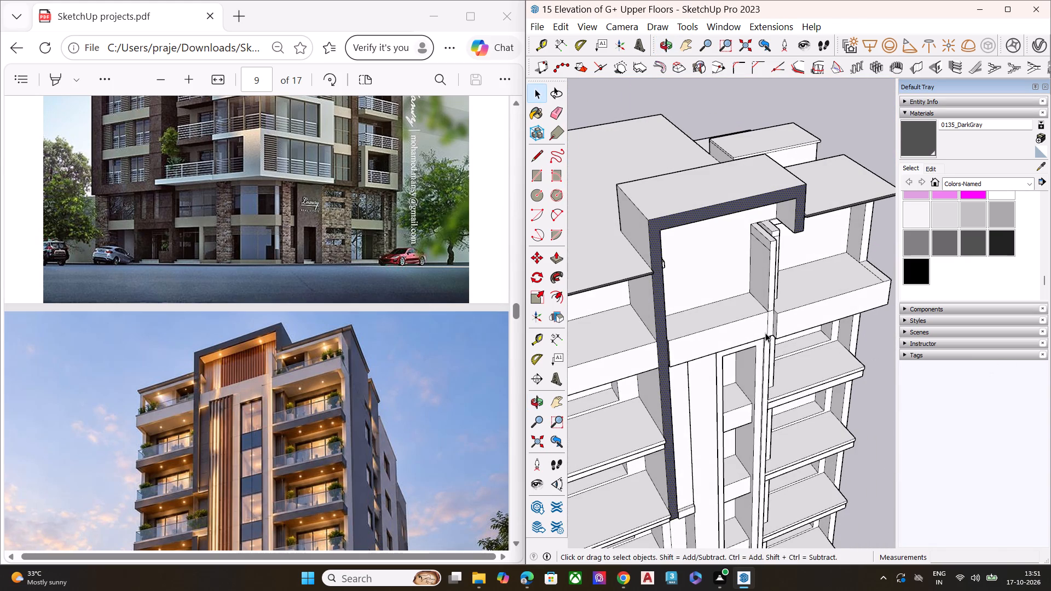
middle_click_drag(772, 329, 899, 235)
middle_click_drag(823, 260, 859, 233)
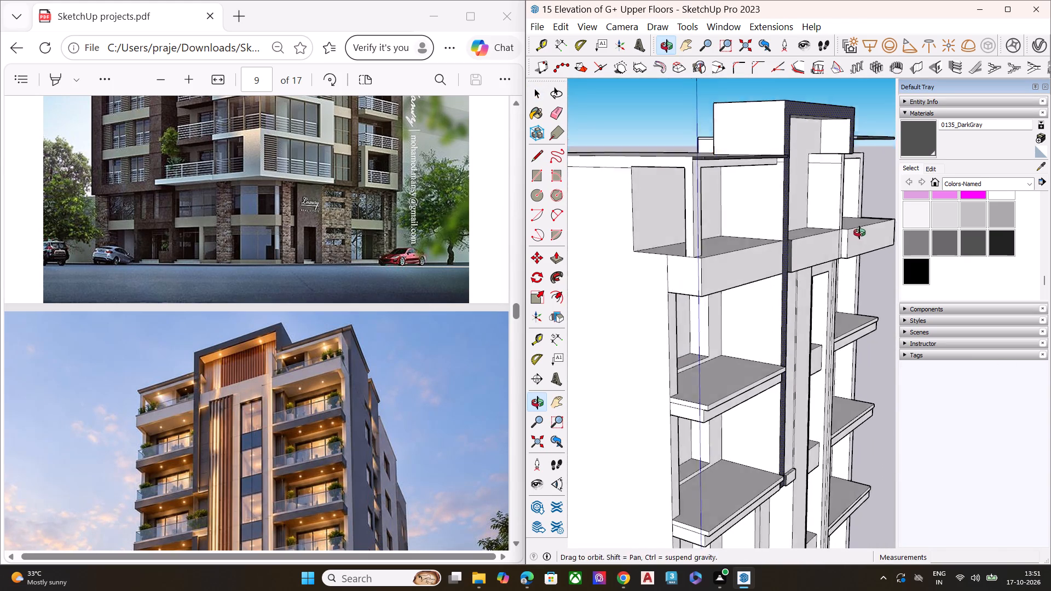
middle_click_drag(859, 233, 860, 232)
scroll(824, 257, "up", 7)
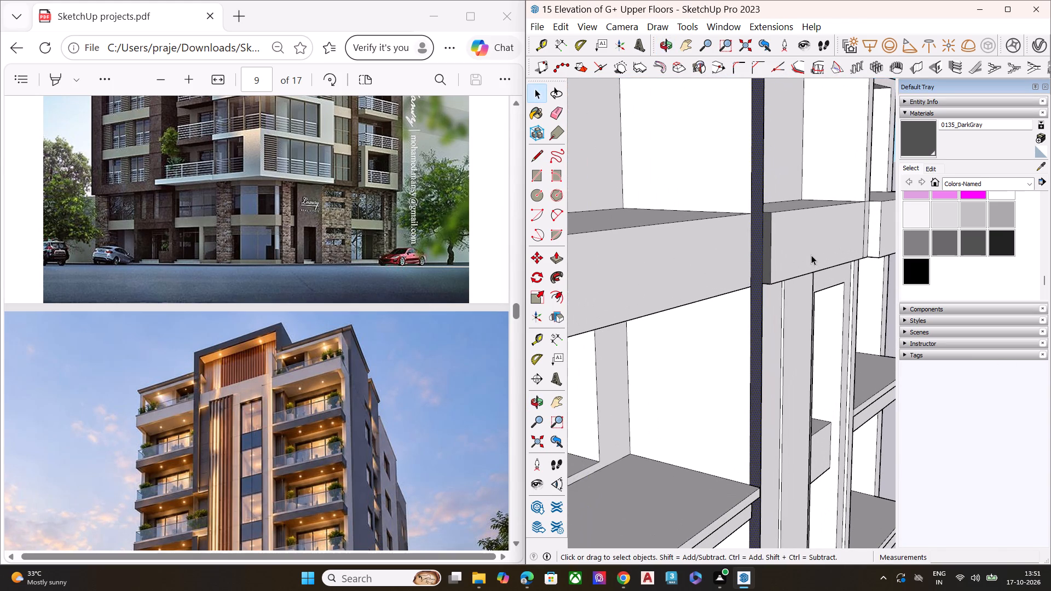
middle_click_drag(804, 242, 709, 104)
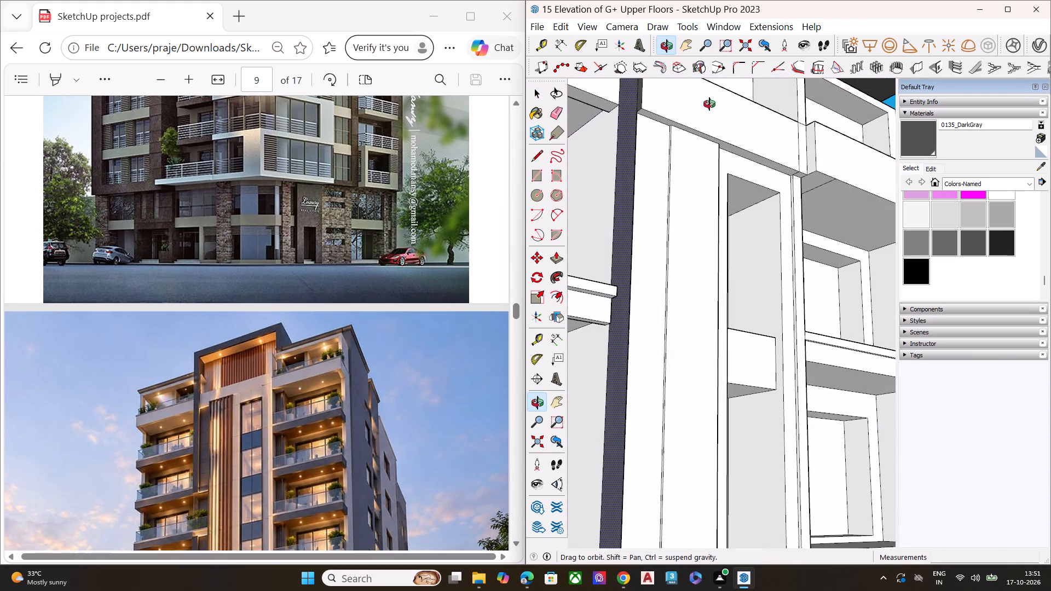
middle_click_drag(709, 104, 711, 97)
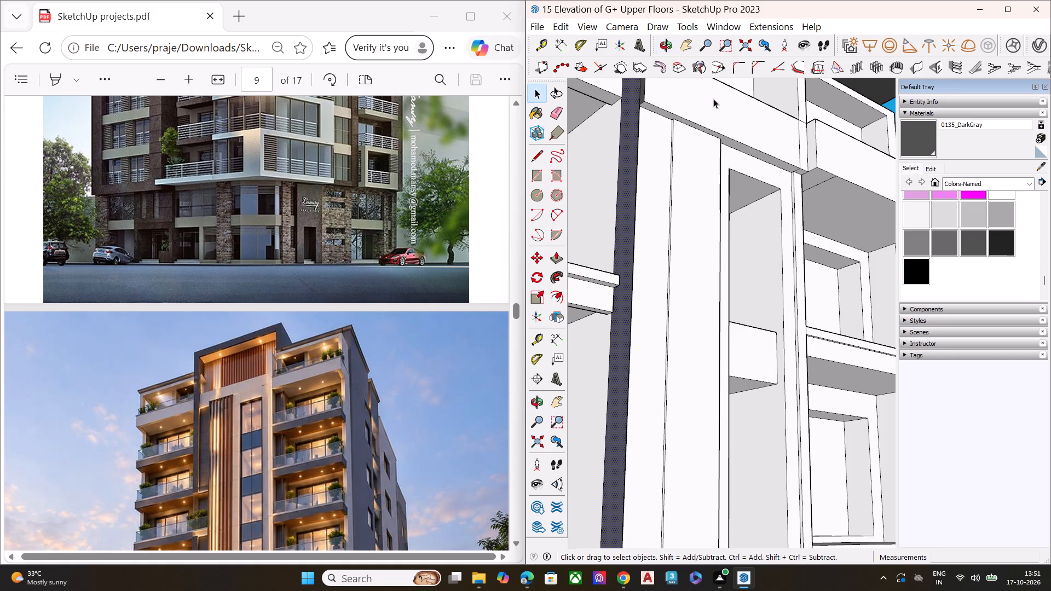
Push the recessed edge face of the balcony slab beside the dark strip's lower end back 2 15/16".
middle_click_drag(713, 99, 802, 0)
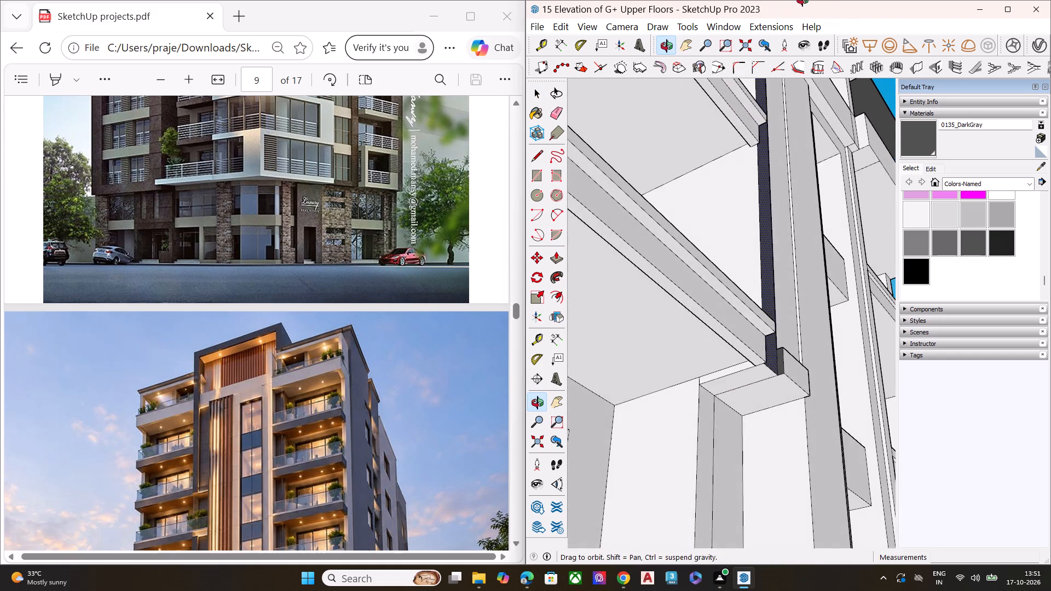
middle_click_drag(802, 0, 804, 0)
scroll(759, 167, "up", 1)
middle_click_drag(759, 376, 790, 279)
scroll(800, 270, "up", 2)
scroll(801, 270, "down", 1)
scroll(801, 270, "up", 3)
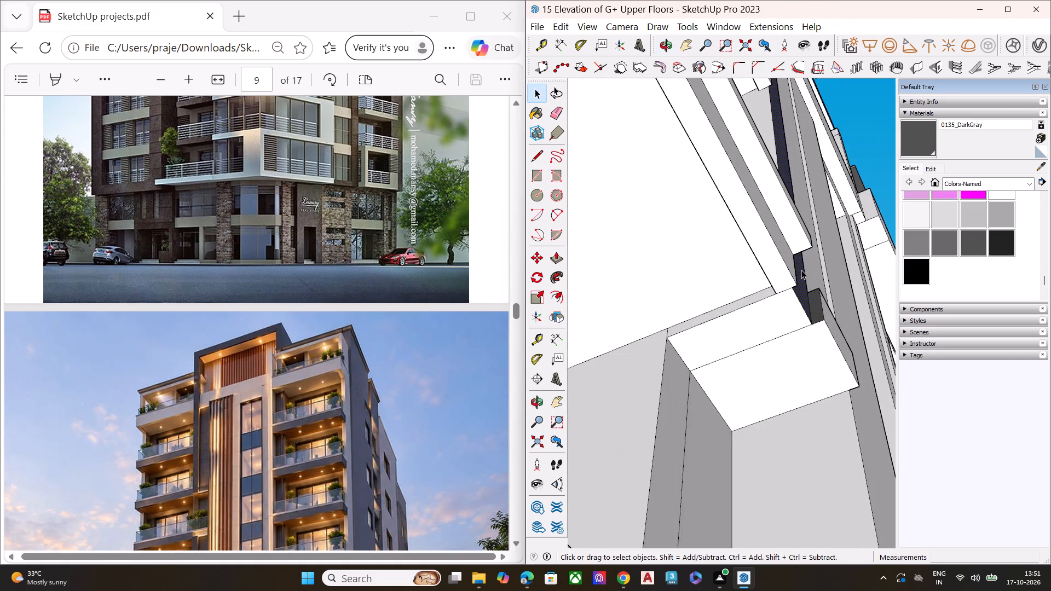
scroll(801, 270, "up", 5)
left_click(789, 268)
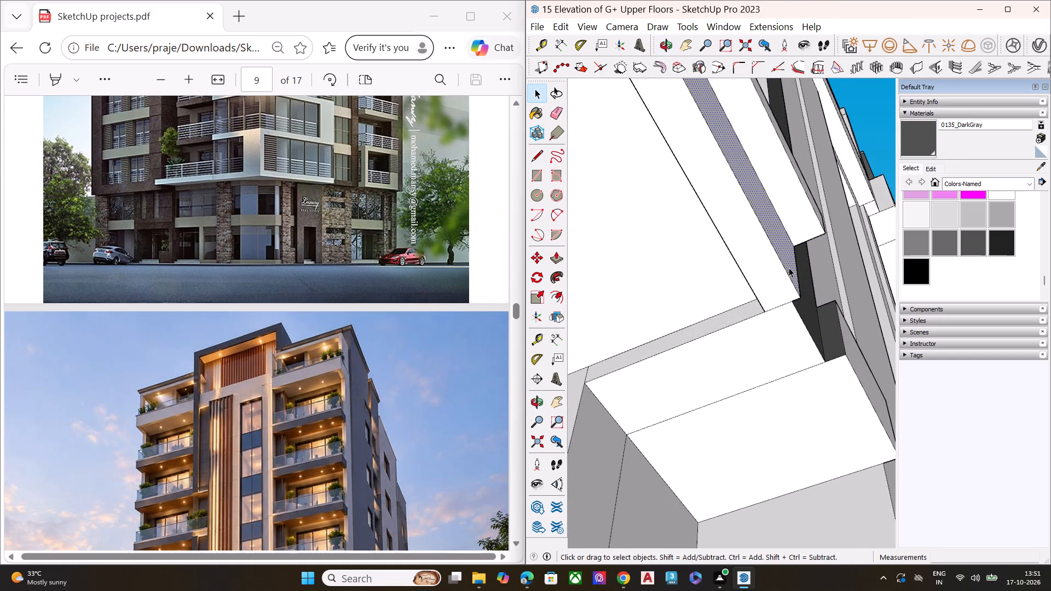
key("p")
left_click(801, 298)
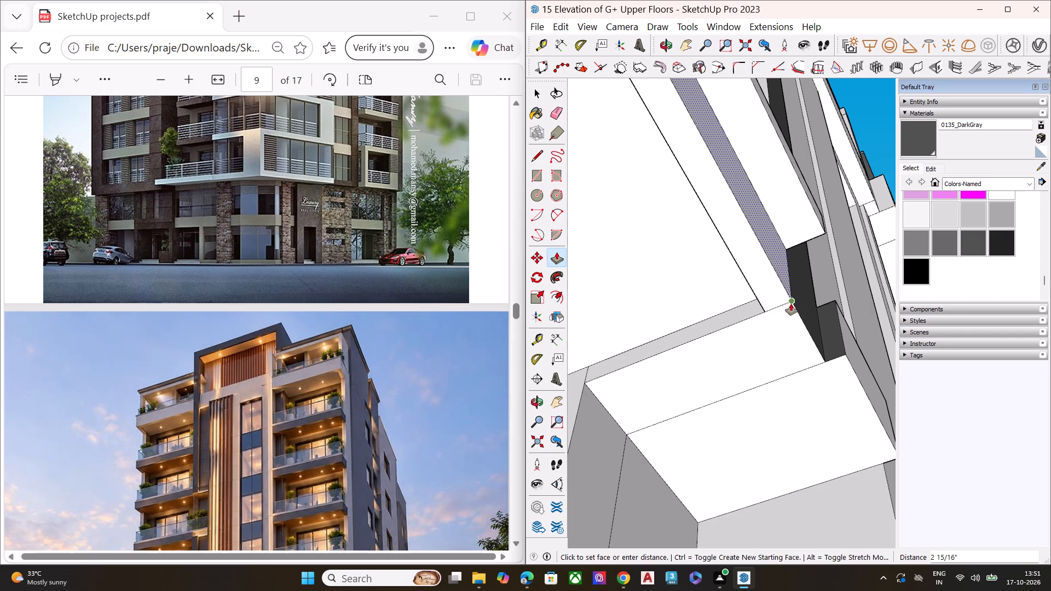
left_click(791, 304)
key("space")
Examine the dark strip's lower end where it meets the balcony slab edge and the small projecting block.
middle_click_drag(808, 212, 767, 456)
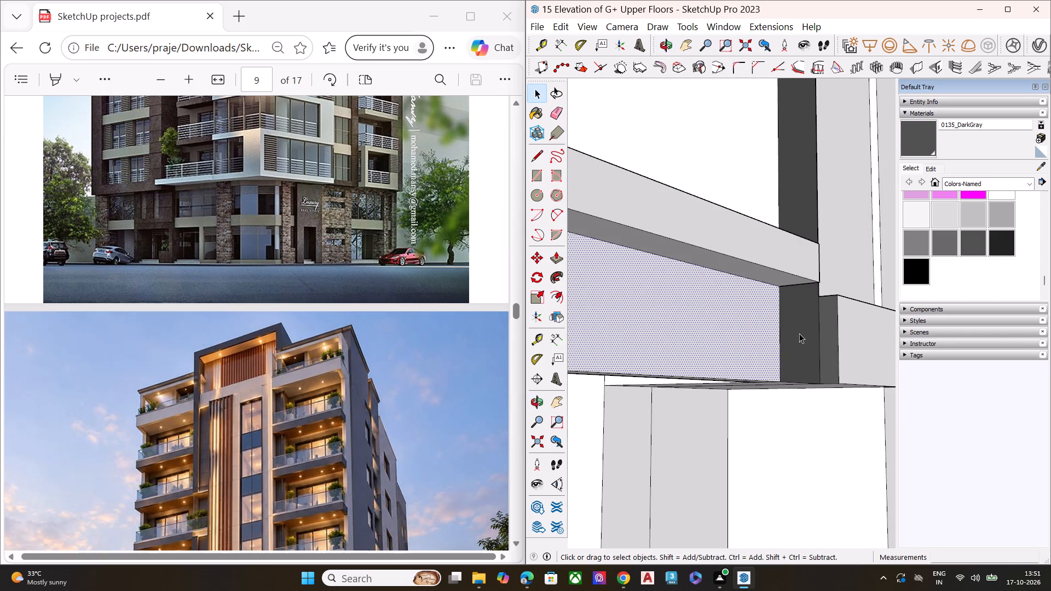
middle_click_drag(799, 333, 731, 438)
middle_click_drag(787, 356, 632, 339)
scroll(628, 339, "up", 1)
scroll(734, 305, "down", 10)
scroll(755, 291, "up", 2)
scroll(755, 291, "down", 7)
middle_click_drag(787, 312, 632, 435)
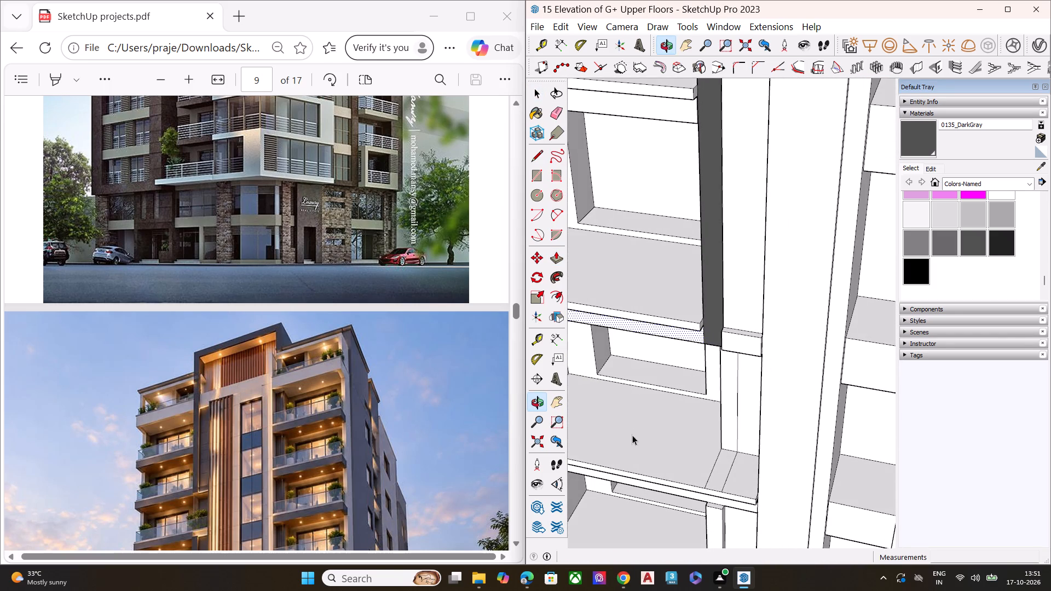
middle_click_drag(632, 435, 632, 438)
middle_click_drag(733, 338, 732, 294)
scroll(735, 316, "up", 10)
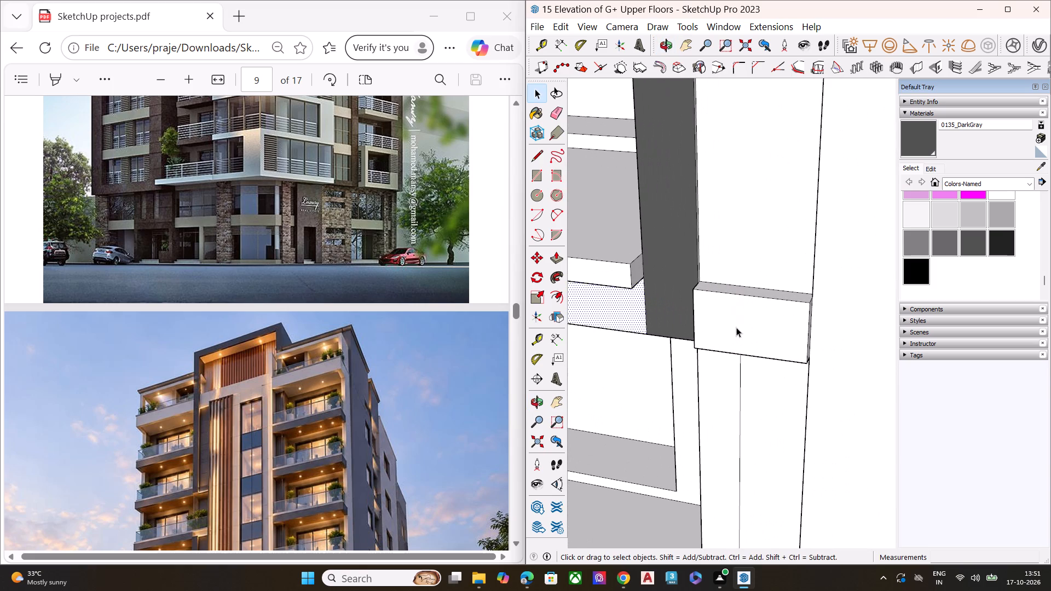
Push the front face of the small projecting block beside the dark strip's lower end back about 5 9/16".
left_click(735, 325)
key("p")
left_click(693, 296)
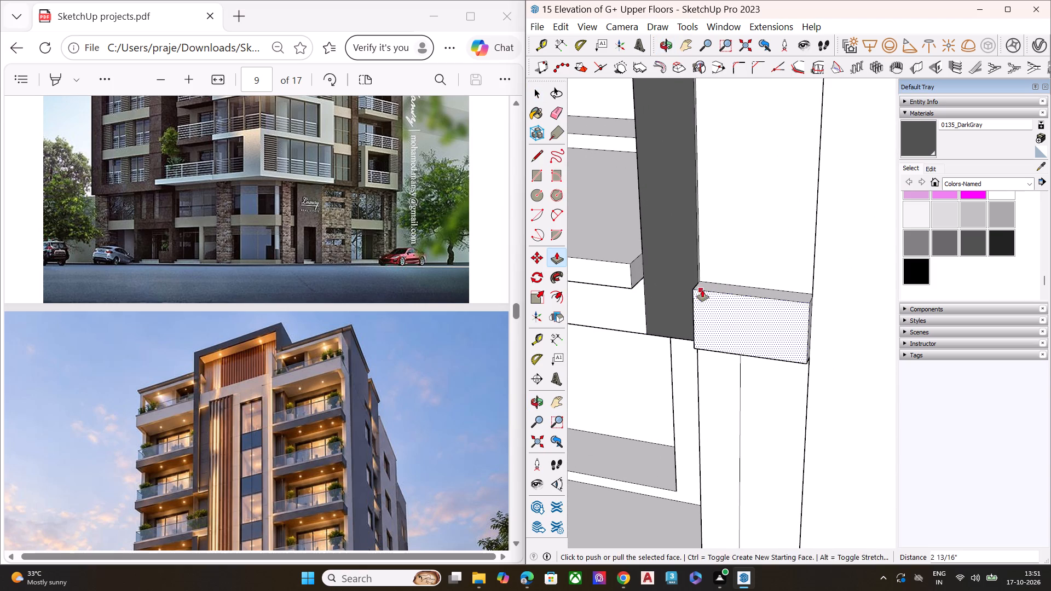
left_click_drag(707, 286, 725, 271)
left_click_drag(718, 297, 725, 286)
scroll(441, 331, "down", 3)
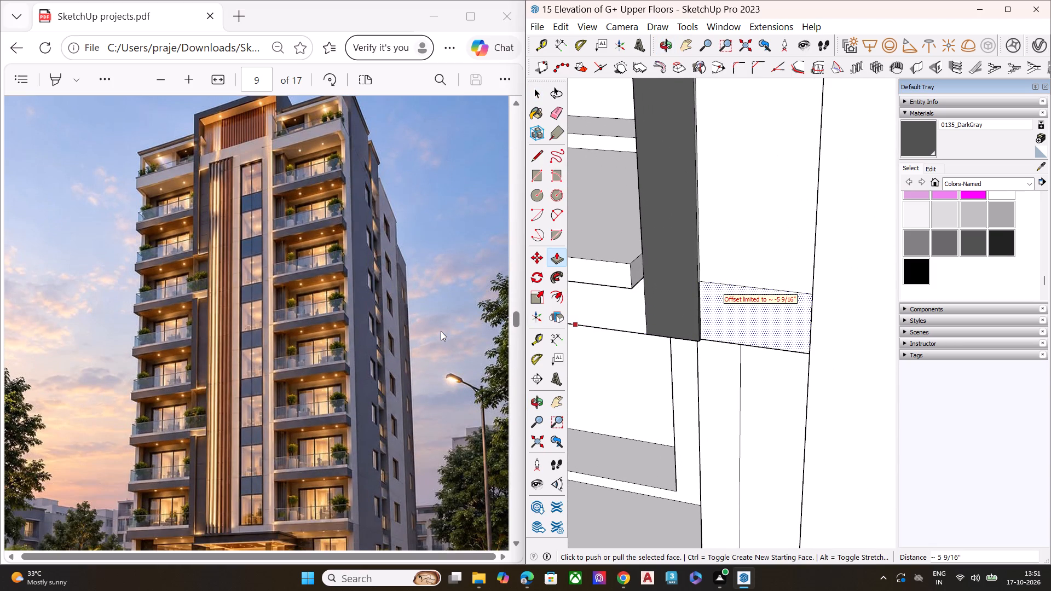
scroll(689, 333, "up", 7)
middle_click_drag(726, 304, 605, 395)
scroll(650, 346, "up", 1)
left_click(699, 315)
left_click(693, 318)
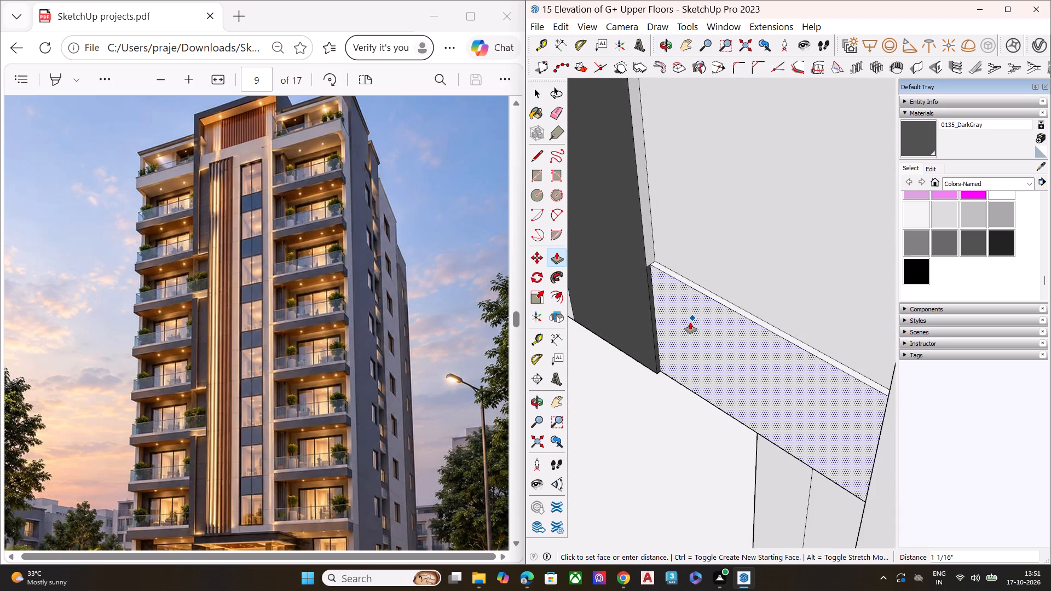
key("space")
Examine the short end of the dark gray roof frame above the top balcony pier and beam.
scroll(704, 300, "down", 4)
scroll(704, 300, "up", 1)
scroll(704, 300, "down", 13)
scroll(703, 286, "up", 1)
scroll(703, 286, "down", 12)
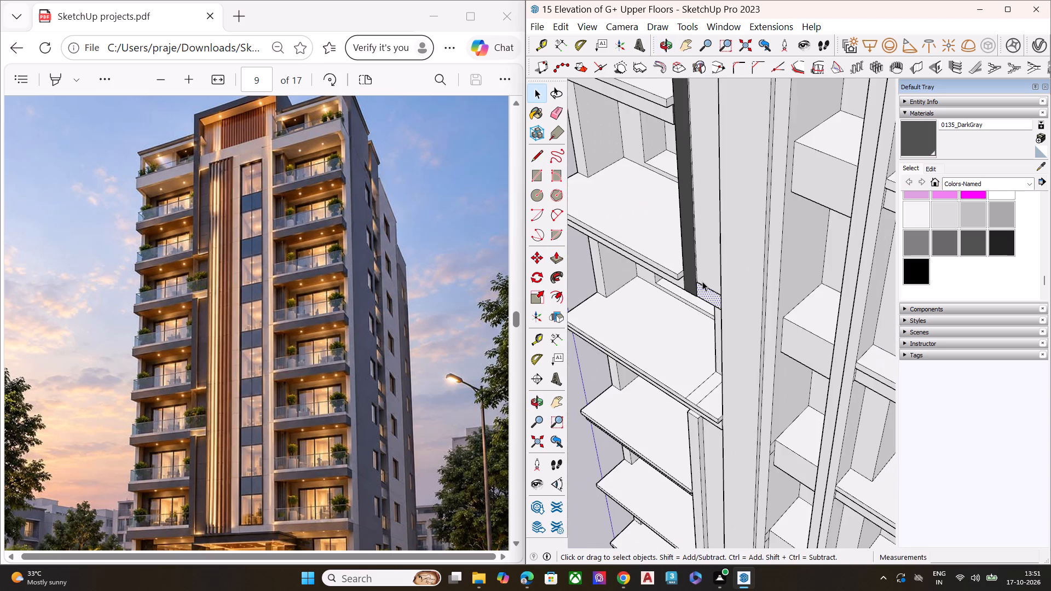
scroll(702, 281, "down", 6)
scroll(702, 281, "up", 1)
scroll(702, 281, "down", 13)
left_click(867, 133)
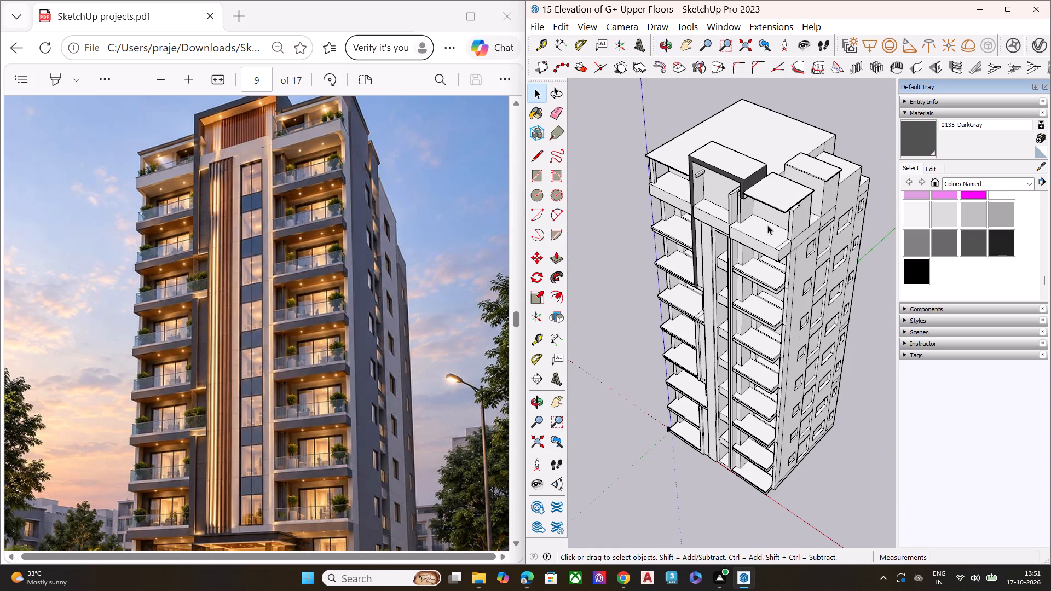
middle_click_drag(764, 223, 766, 121)
scroll(764, 123, "up", 10)
middle_click_drag(744, 169, 717, 114)
scroll(717, 114, "up", 3)
scroll(722, 117, "down", 1)
scroll(722, 117, "up", 1)
scroll(722, 117, "down", 1)
scroll(722, 117, "up", 4)
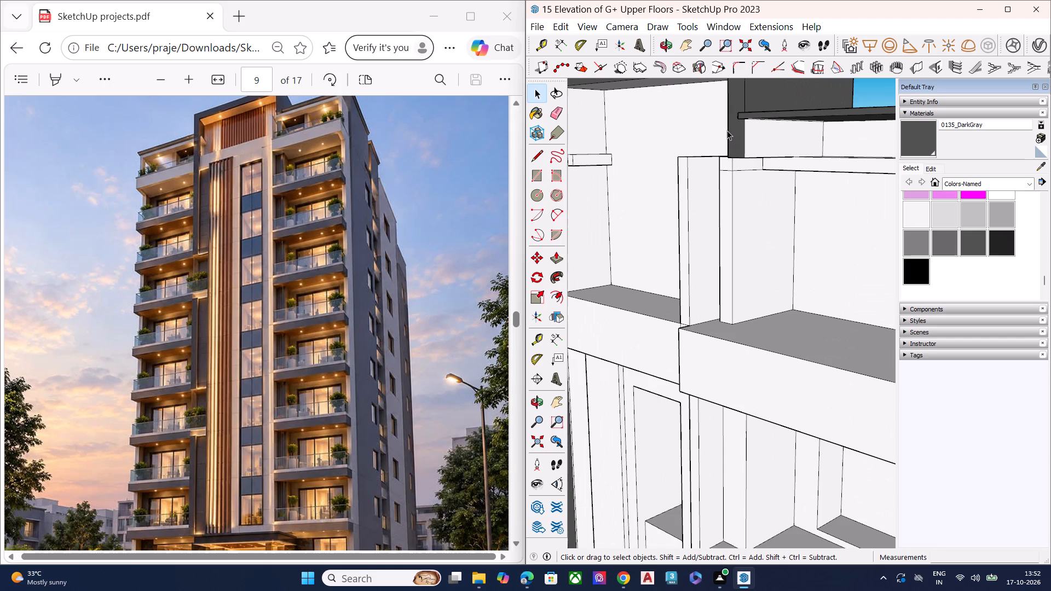
middle_click_drag(748, 152, 813, 80)
scroll(749, 150, "up", 1)
scroll(788, 122, "up", 3)
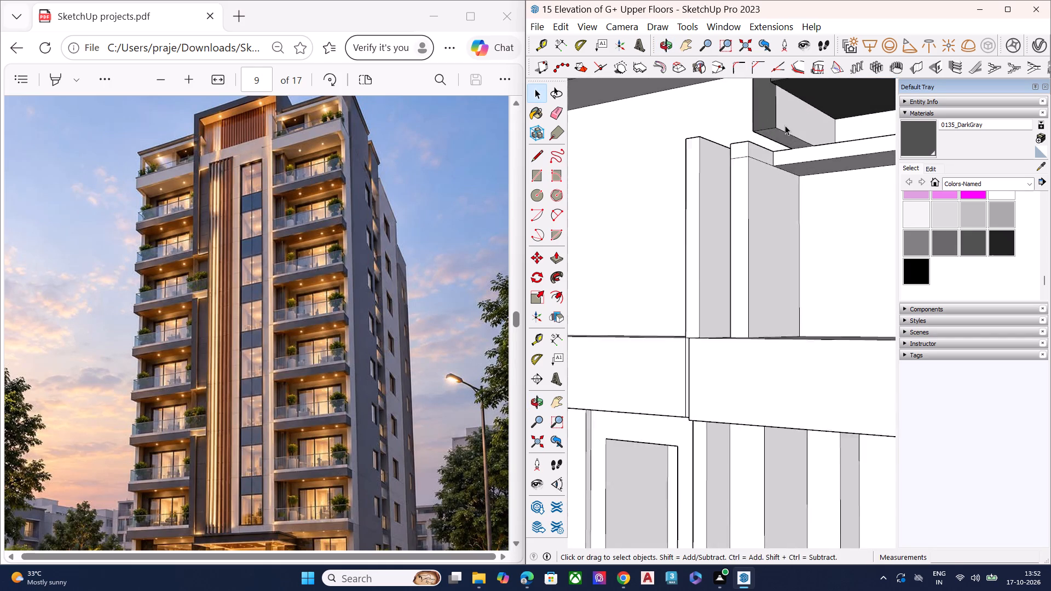
scroll(785, 125, "up", 5)
left_click(766, 122)
scroll(723, 149, "down", 6)
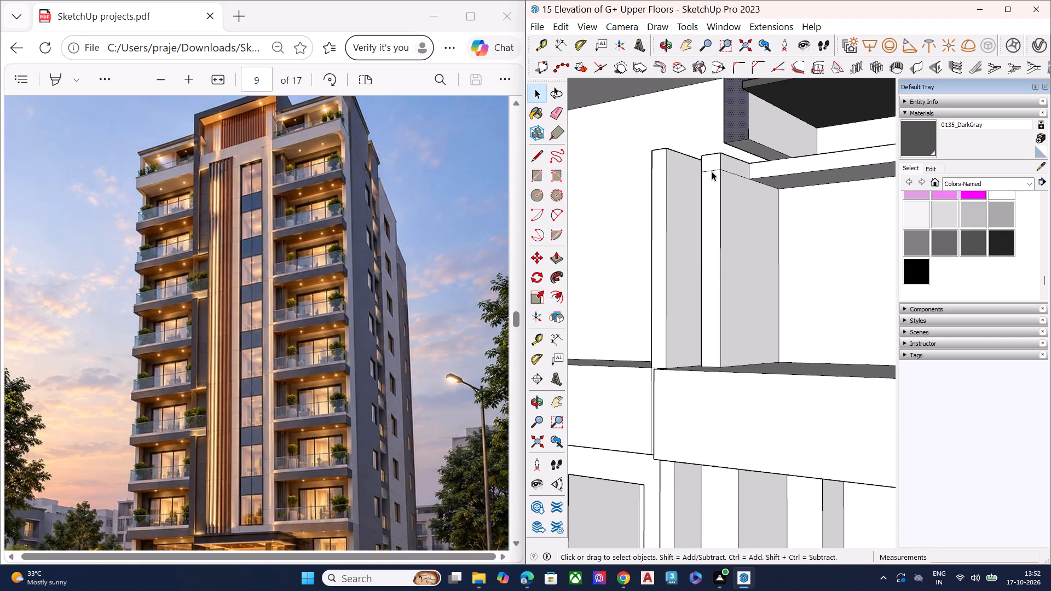
key("space")
scroll(722, 182, "down", 1)
scroll(724, 183, "up", 1)
scroll(724, 183, "down", 4)
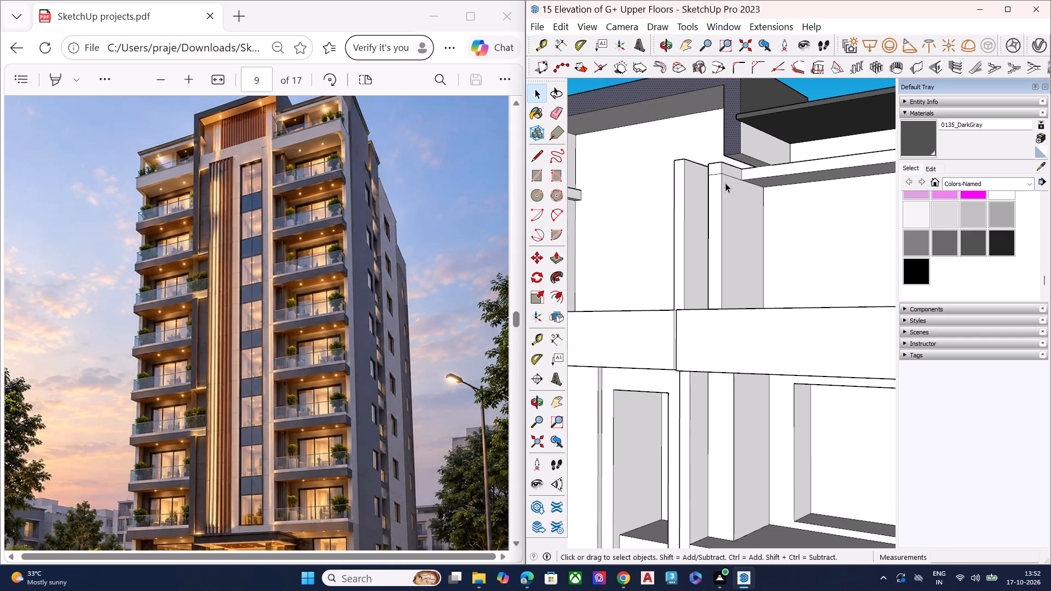
scroll(363, 189, "up", 1)
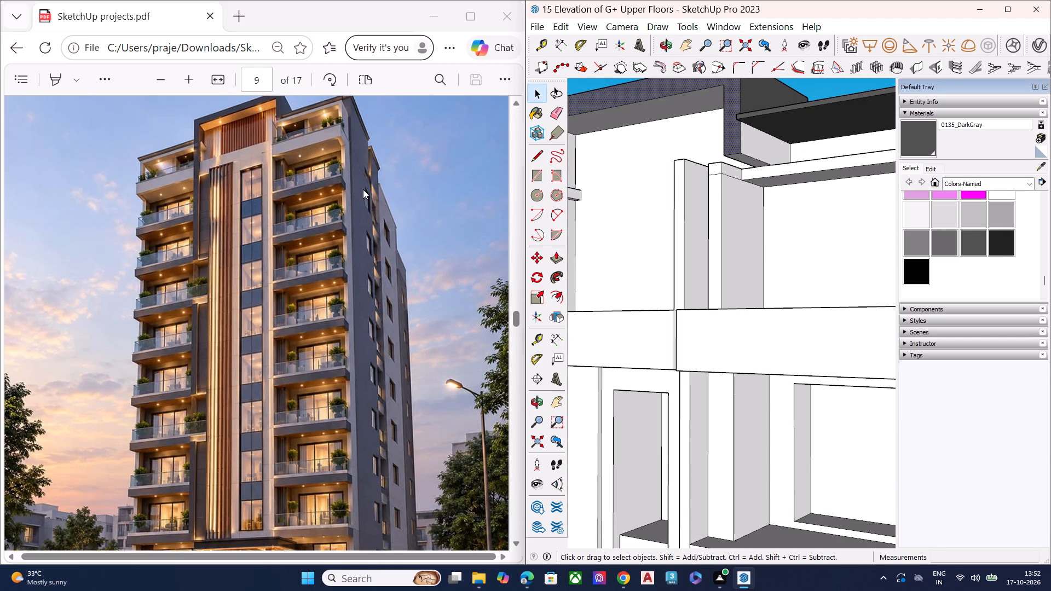
Compare the reference rendering's roofline and top right balcony with the model's dark gray frame, pier and beam.
scroll(363, 189, "up", 1)
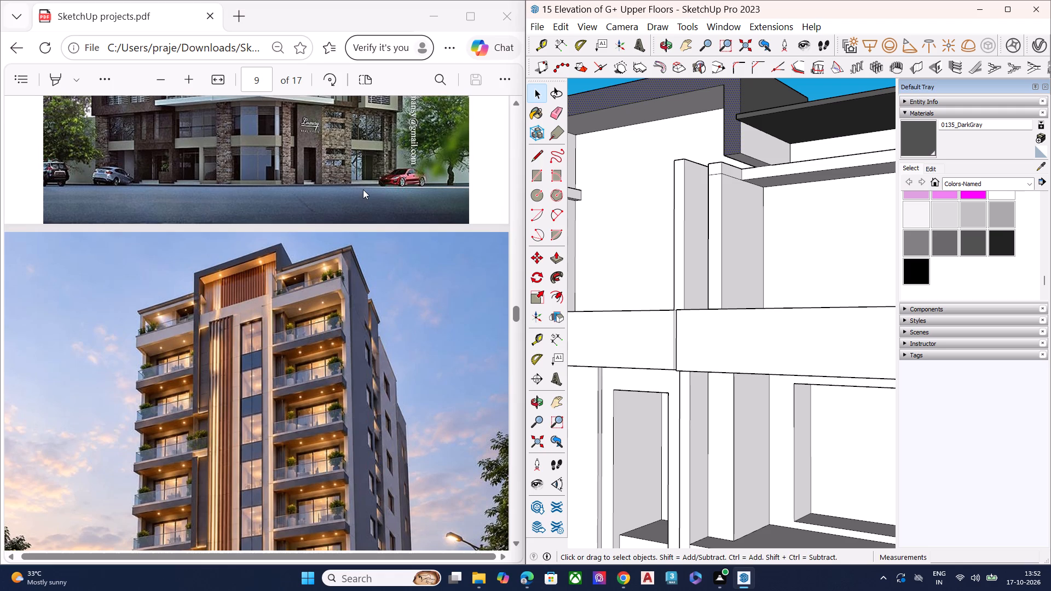
scroll(480, 201, "down", 7)
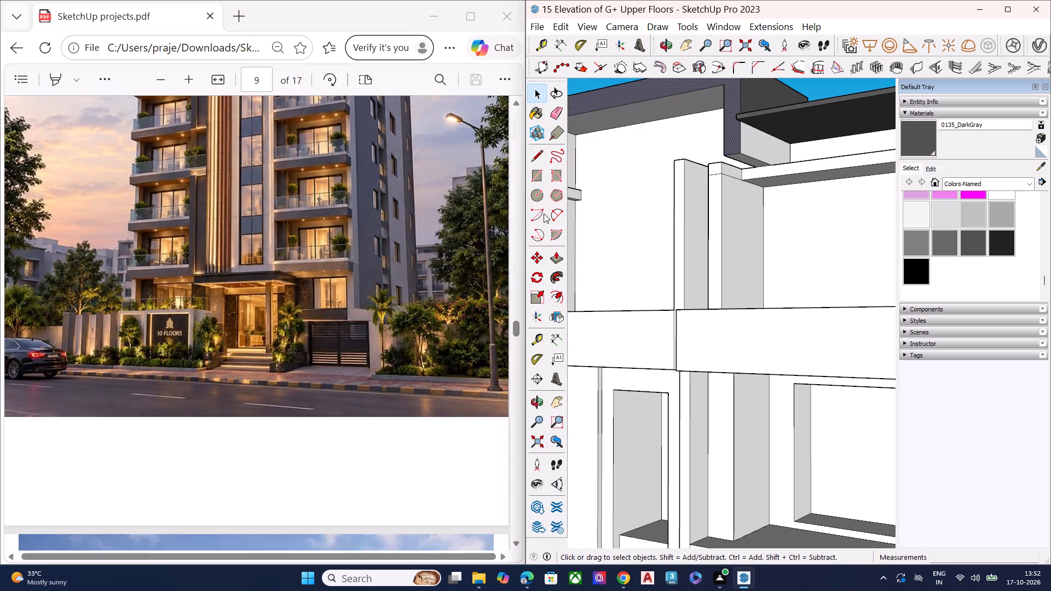
scroll(546, 208, "up", 4)
scroll(457, 219, "down", 1)
scroll(437, 222, "up", 4)
scroll(395, 225, "down", 1)
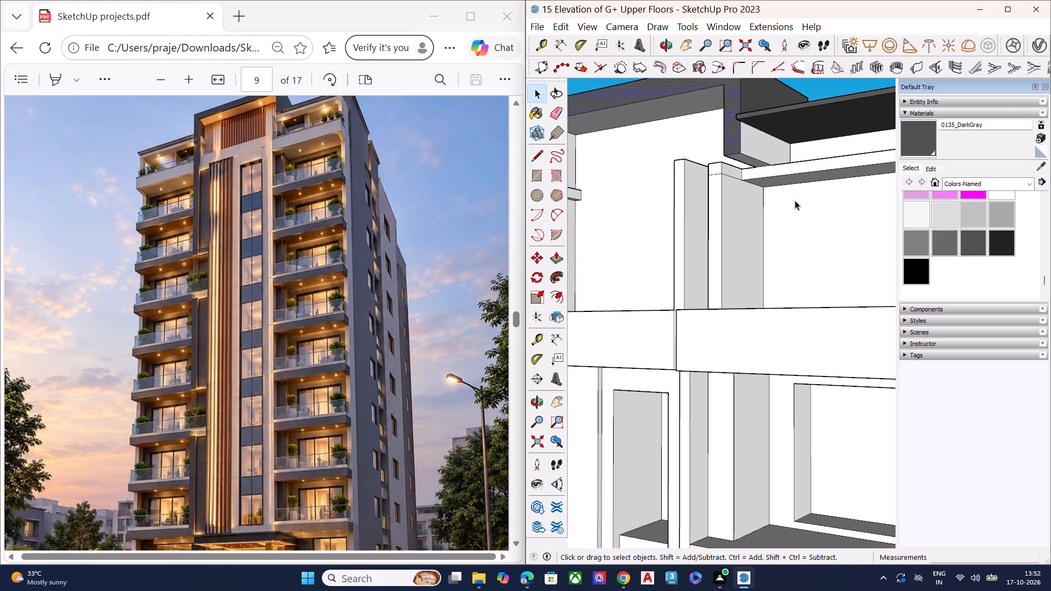
scroll(724, 179, "down", 6)
middle_click_drag(571, 208, 617, 175)
scroll(615, 179, "up", 3)
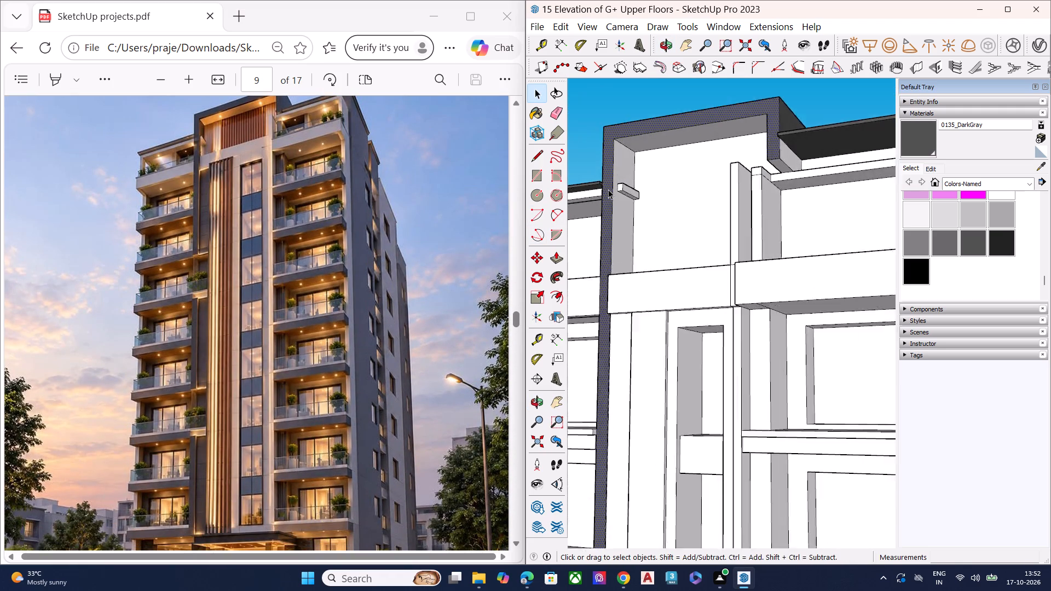
scroll(608, 189, "up", 8)
scroll(674, 193, "down", 7)
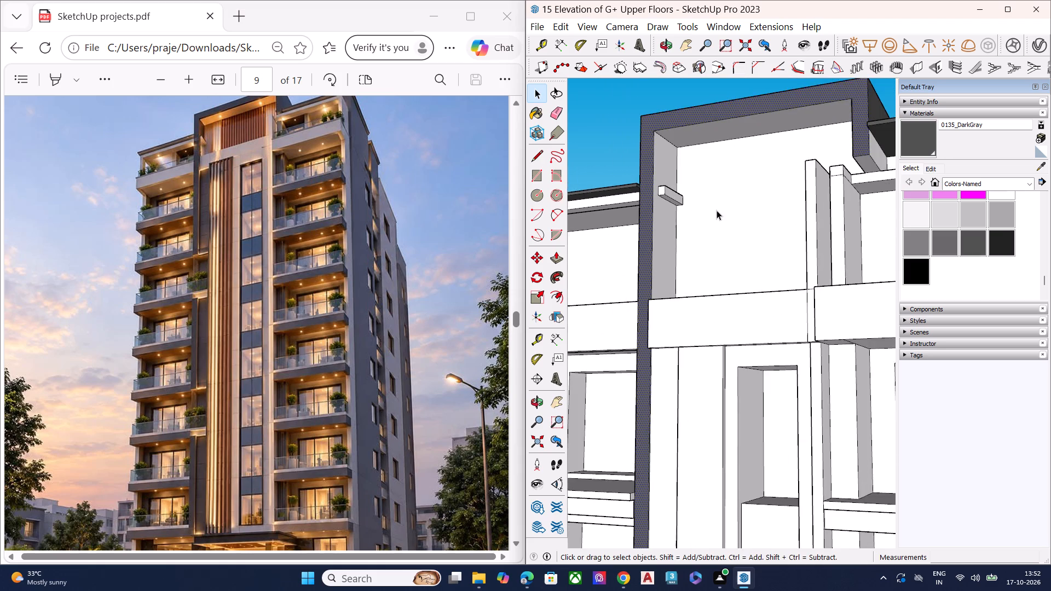
Pull the front face of the top right balcony beam forward about 7' 2 5/8", toward the dark frame's short end.
middle_click_drag(717, 211, 719, 128)
middle_click_drag(863, 195, 741, 263)
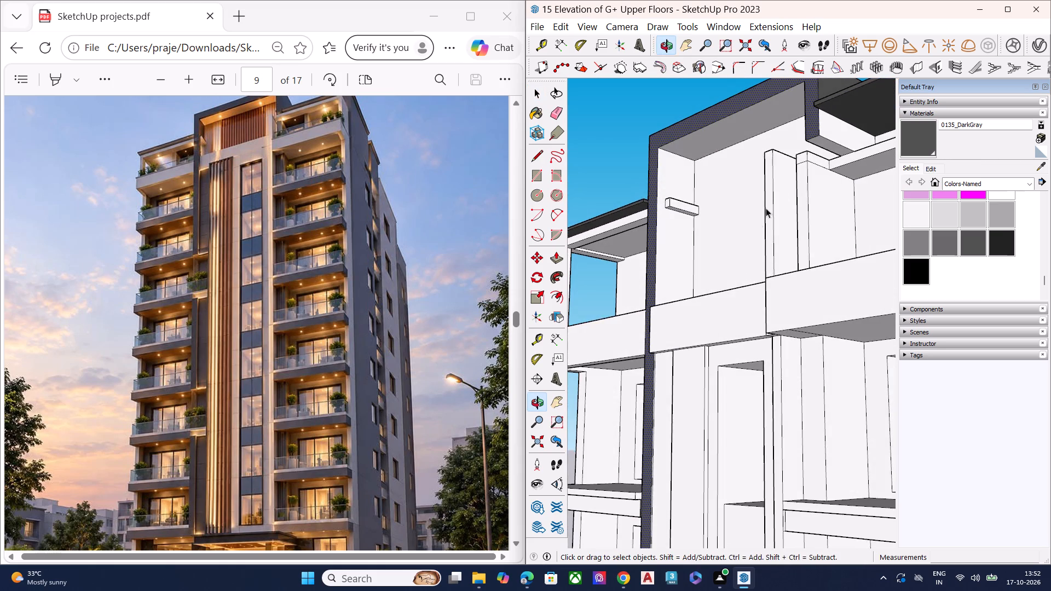
scroll(783, 183, "up", 7)
scroll(780, 186, "down", 6)
middle_click_drag(842, 176, 839, 302)
middle_click_drag(839, 302, 806, 191)
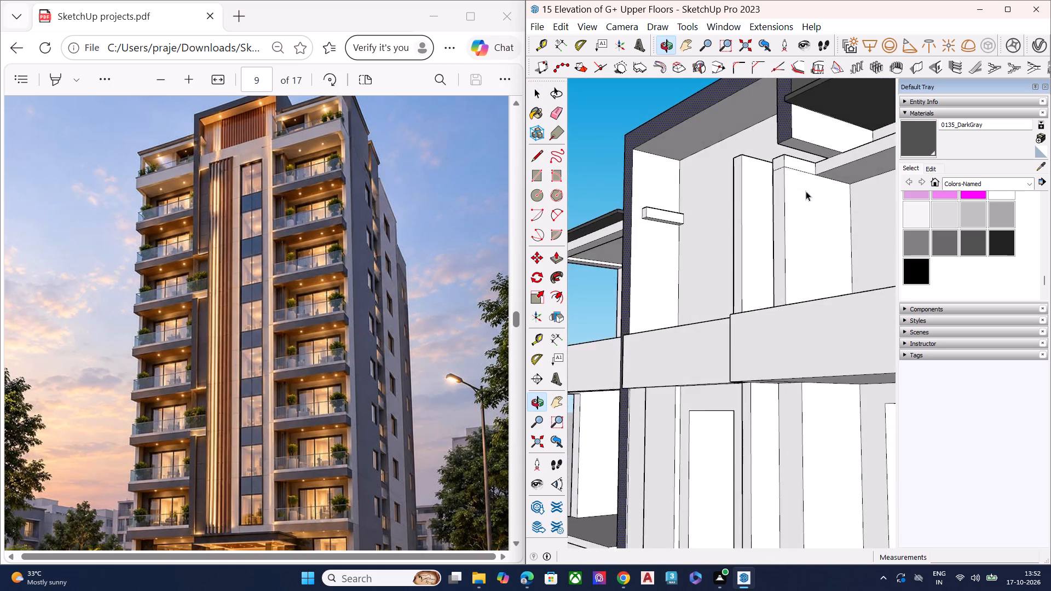
scroll(806, 183, "up", 4)
scroll(831, 148, "down", 1)
scroll(831, 148, "up", 3)
left_click(844, 160)
key("p")
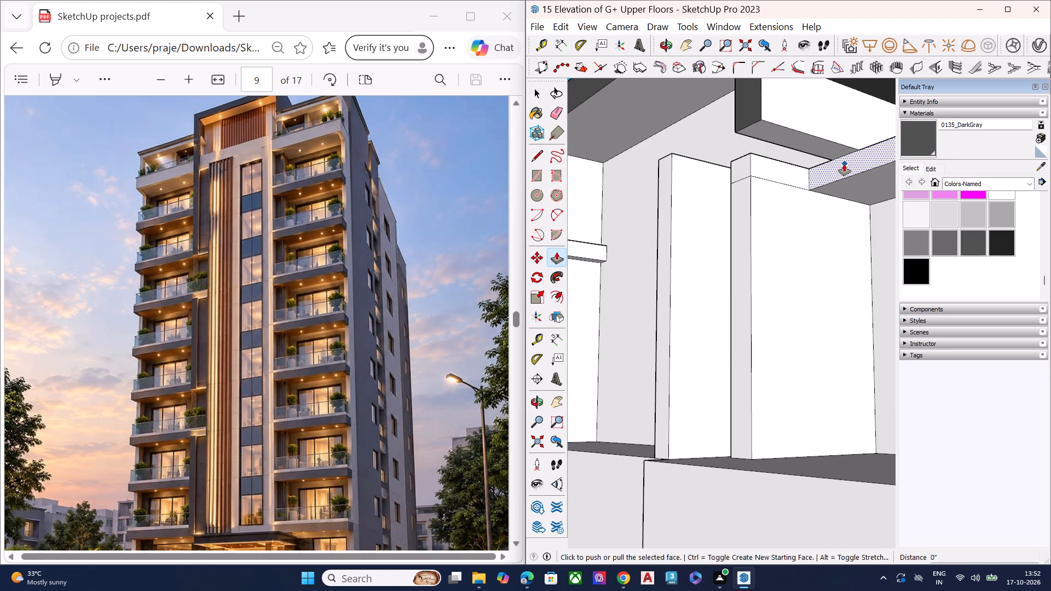
left_click(844, 164)
left_click_drag(839, 162, 755, 119)
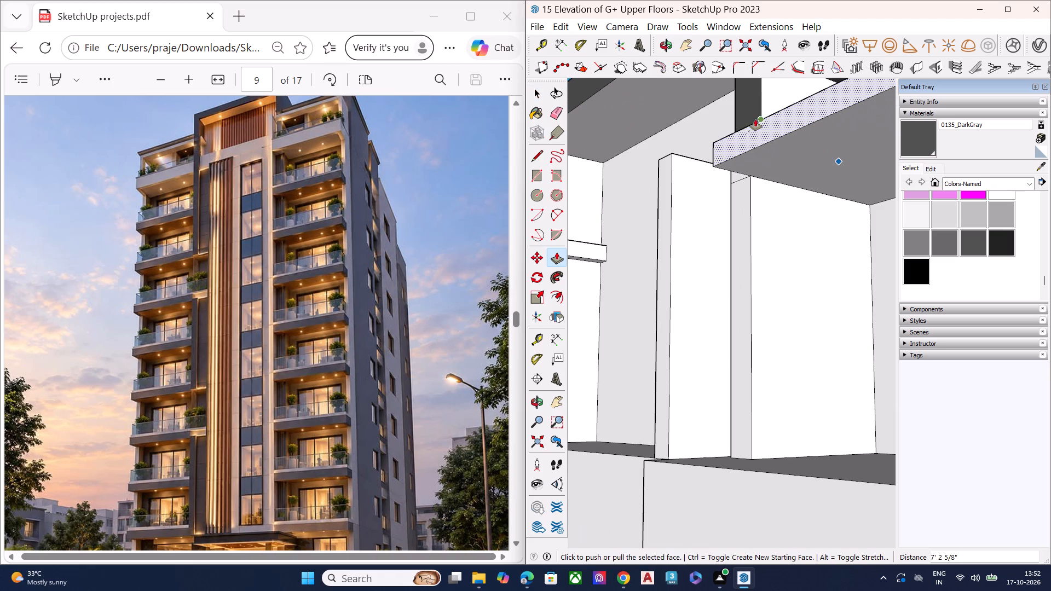
key("space")
Extend the end face of the top balcony beam about 1' 11 1/16" sideways against the pier.
scroll(750, 145, "down", 10)
scroll(708, 147, "up", 2)
scroll(708, 147, "down", 4)
middle_click_drag(750, 169, 1050, 297)
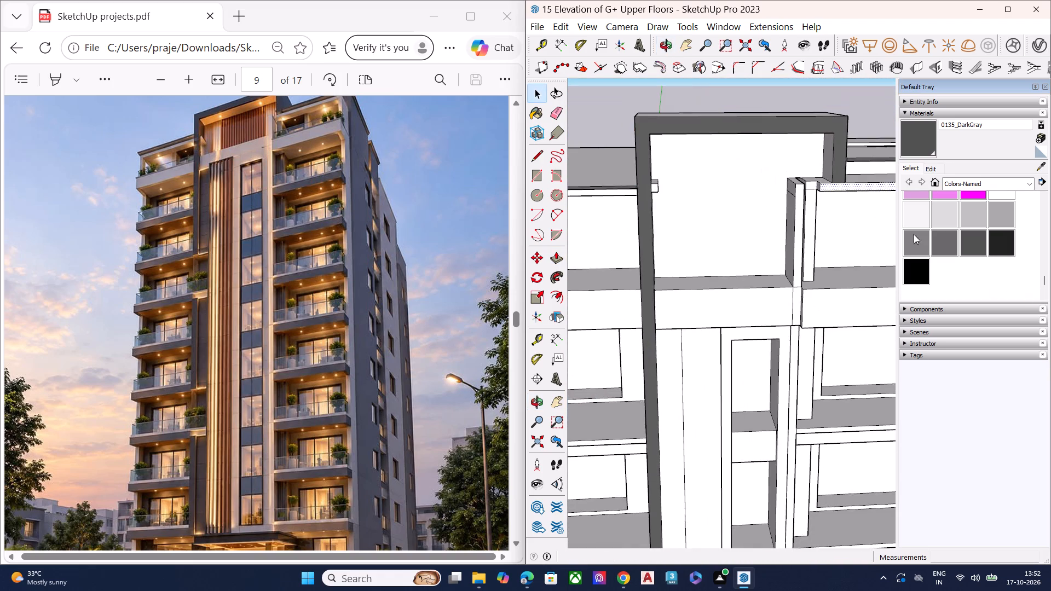
scroll(812, 161, "up", 1)
middle_click_drag(811, 161, 856, 201)
scroll(831, 221, "up", 1)
scroll(831, 221, "down", 1)
scroll(831, 221, "up", 5)
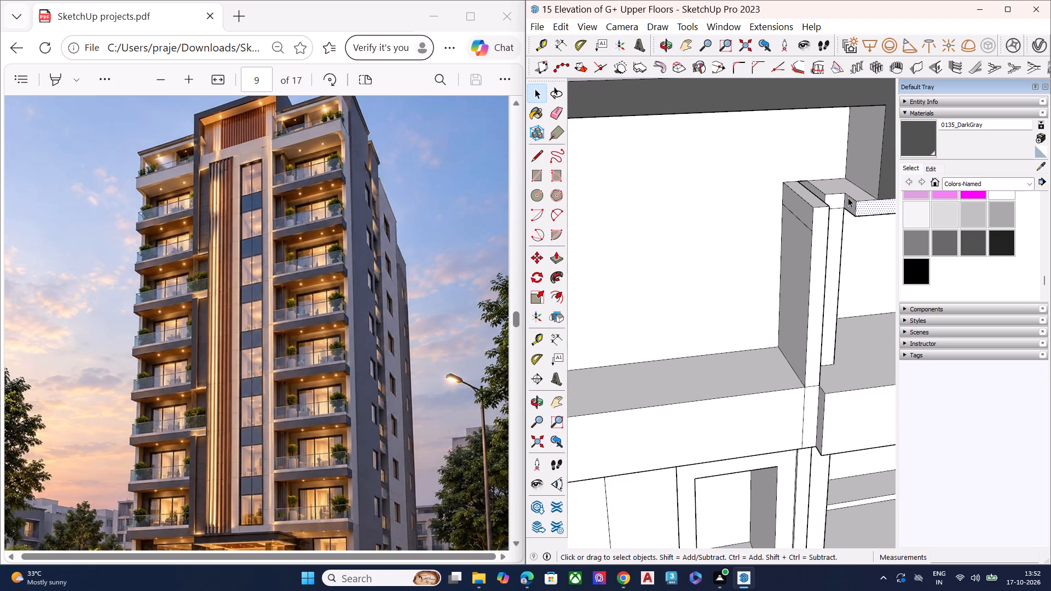
left_click(848, 198)
left_click(850, 201)
left_click(852, 208)
key("p")
left_click_drag(850, 202, 823, 201)
key("space")
scroll(840, 183, "down", 11)
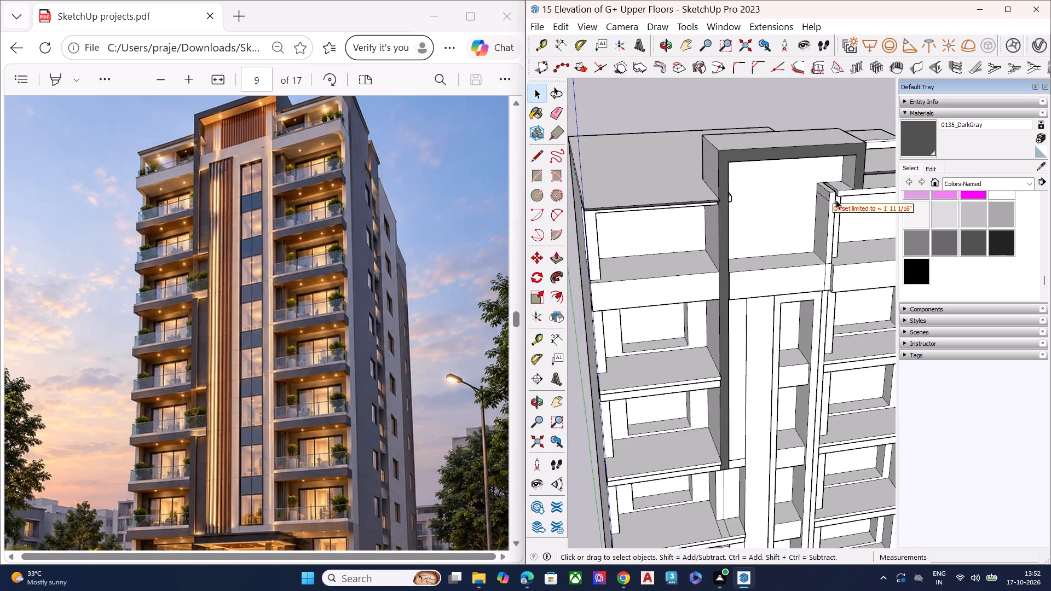
Examine the dark strip and the balcony slab ends along the facade from the side and from below.
middle_click_drag(833, 199, 790, 124)
scroll(791, 120, "down", 5)
scroll(791, 120, "up", 1)
middle_click_drag(761, 187, 944, 194)
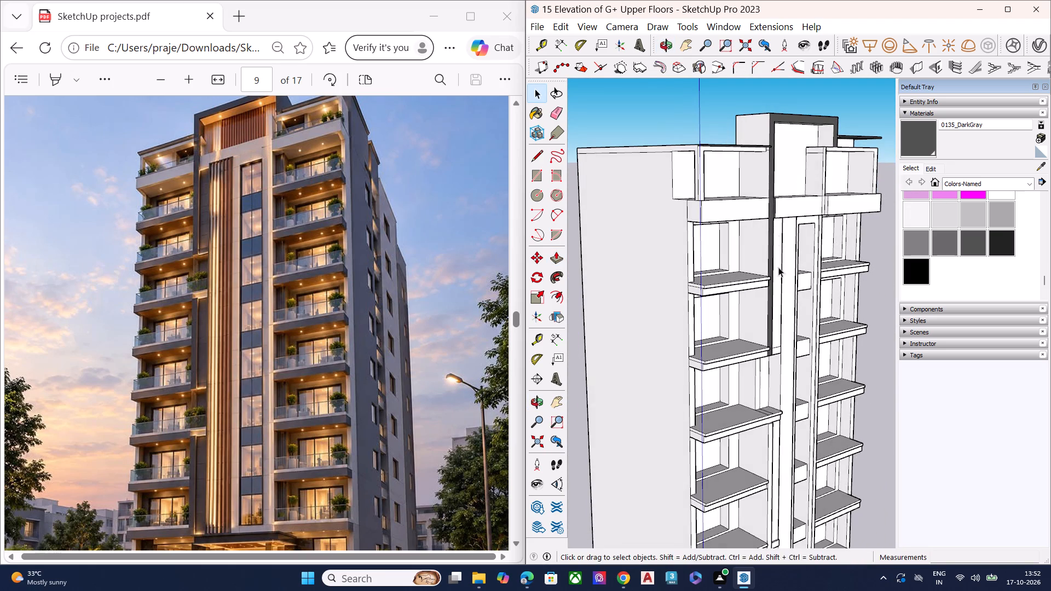
middle_click_drag(777, 276, 868, 152)
scroll(808, 311, "up", 8)
scroll(796, 164, "up", 1)
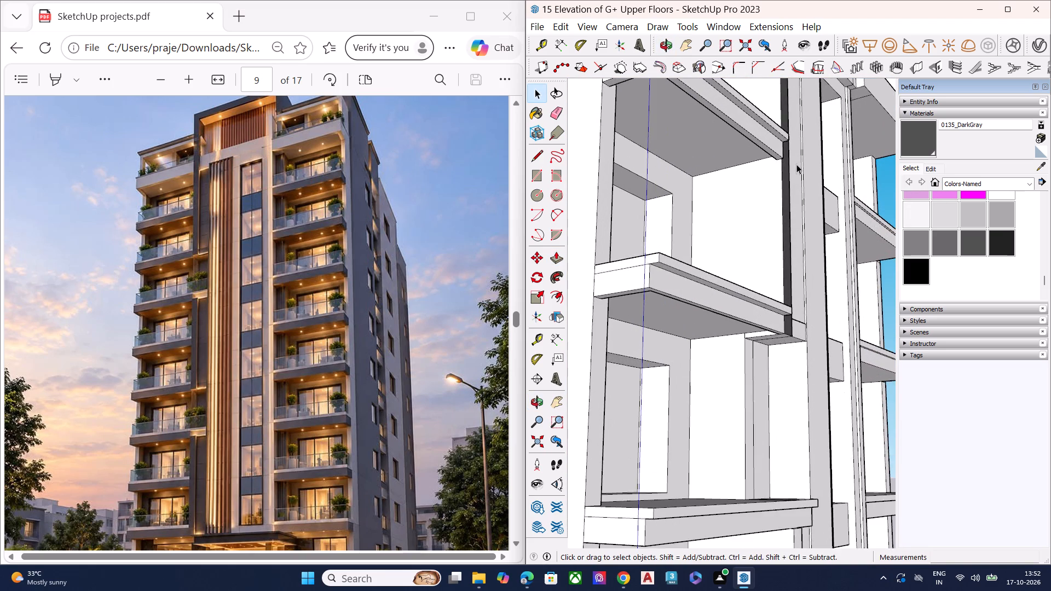
scroll(796, 164, "down", 6)
middle_click_drag(799, 332, 822, 256)
scroll(810, 309, "up", 6)
scroll(810, 310, "down", 1)
scroll(810, 310, "up", 1)
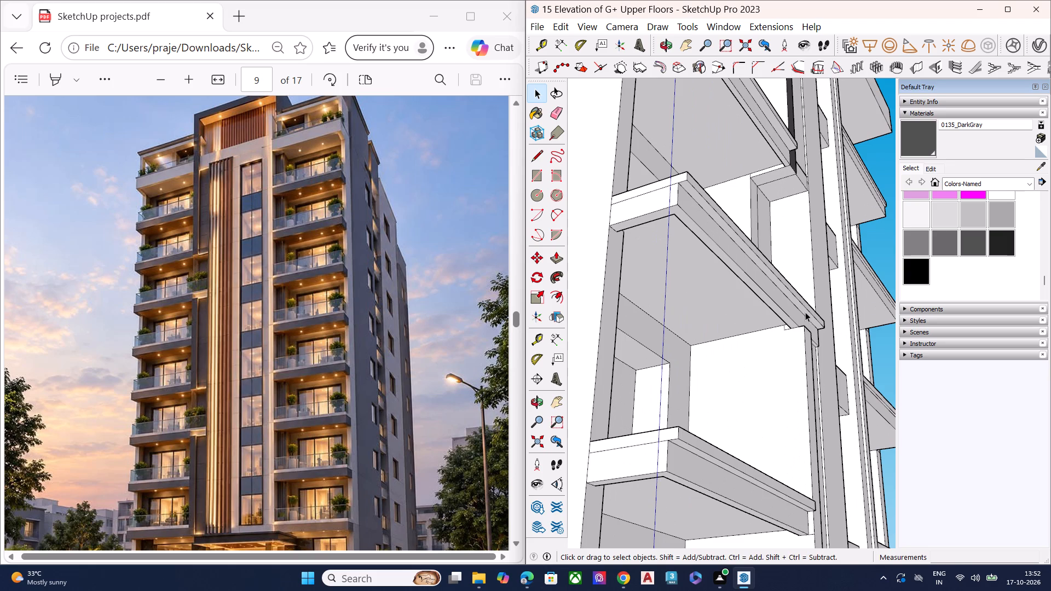
scroll(789, 227, "down", 4)
left_click(887, 225)
middle_click_drag(852, 245, 865, 268)
scroll(865, 268, "up", 1)
key("space")
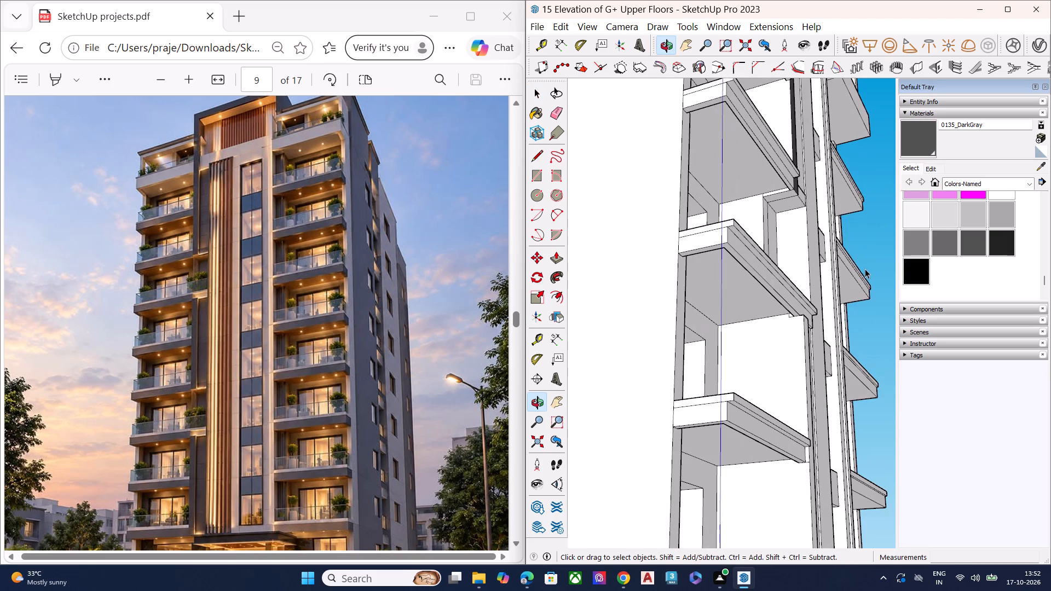
scroll(815, 270, "down", 5)
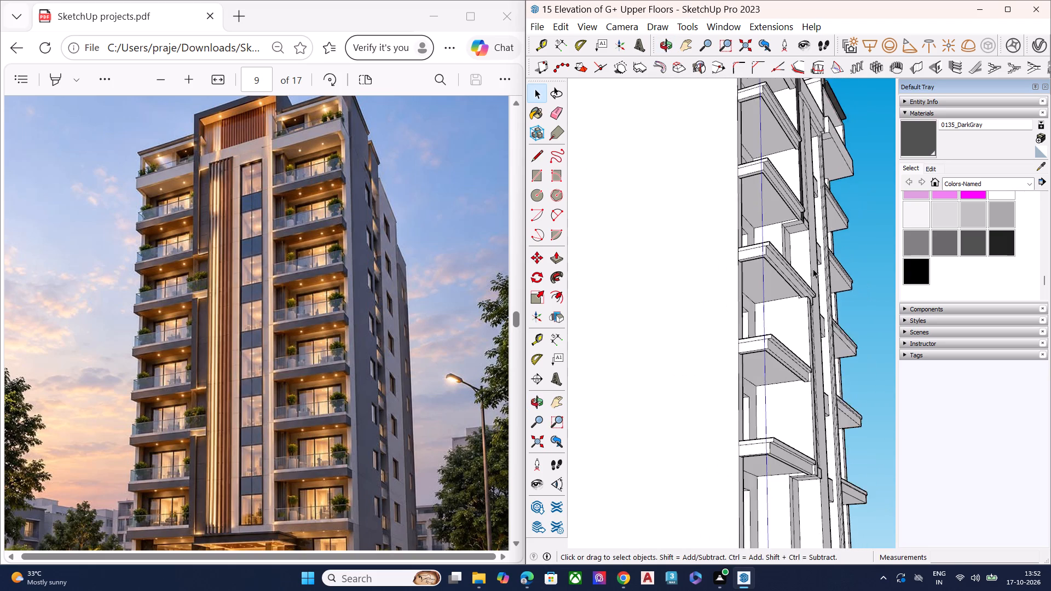
scroll(813, 269, "down", 2)
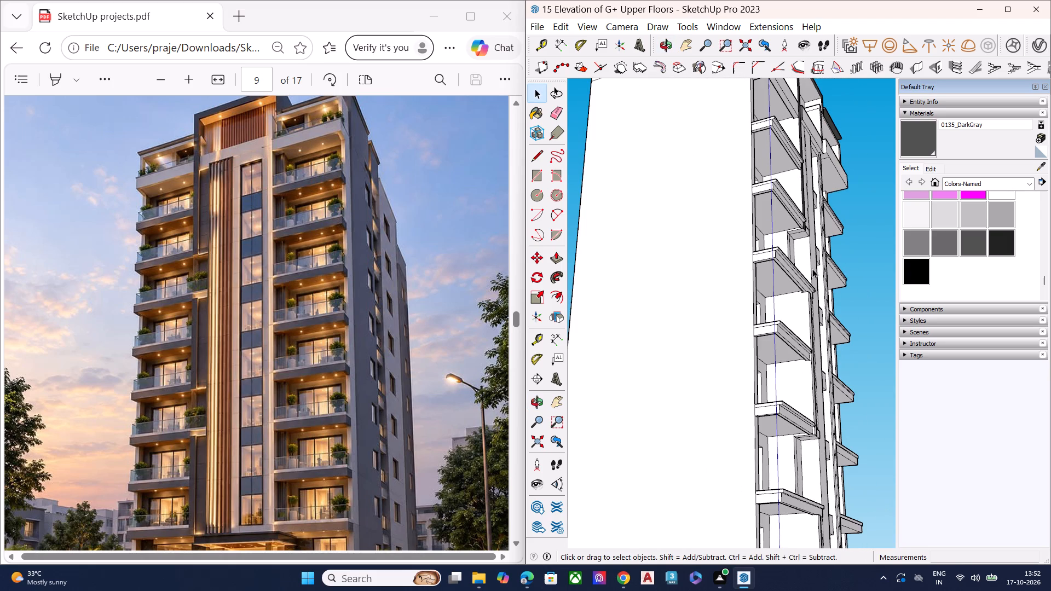
scroll(812, 269, "down", 7)
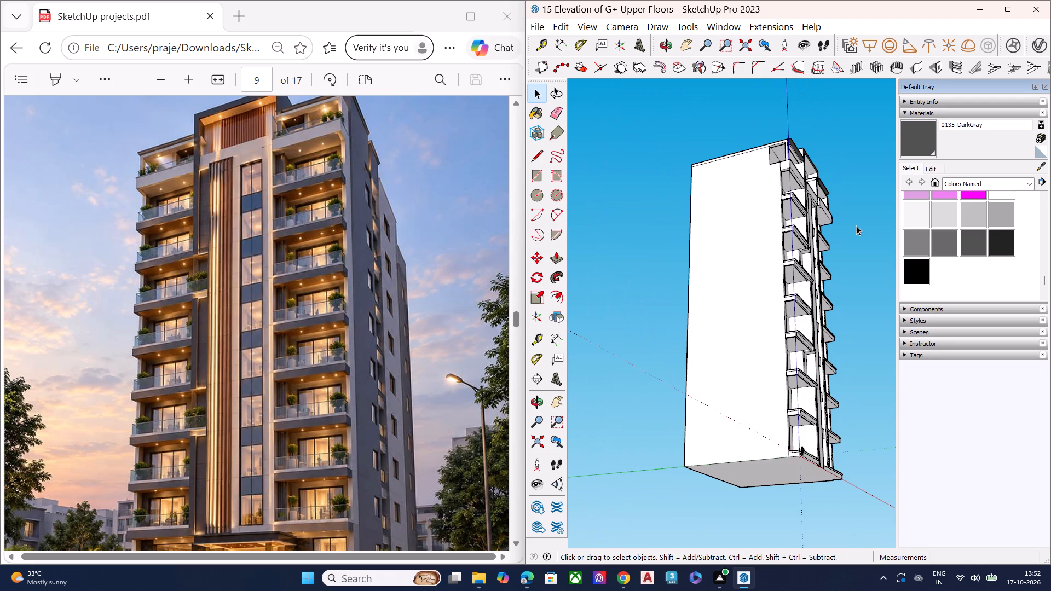
left_click(858, 199)
middle_click_drag(845, 200, 740, 368)
scroll(786, 250, "up", 9)
scroll(780, 243, "down", 1)
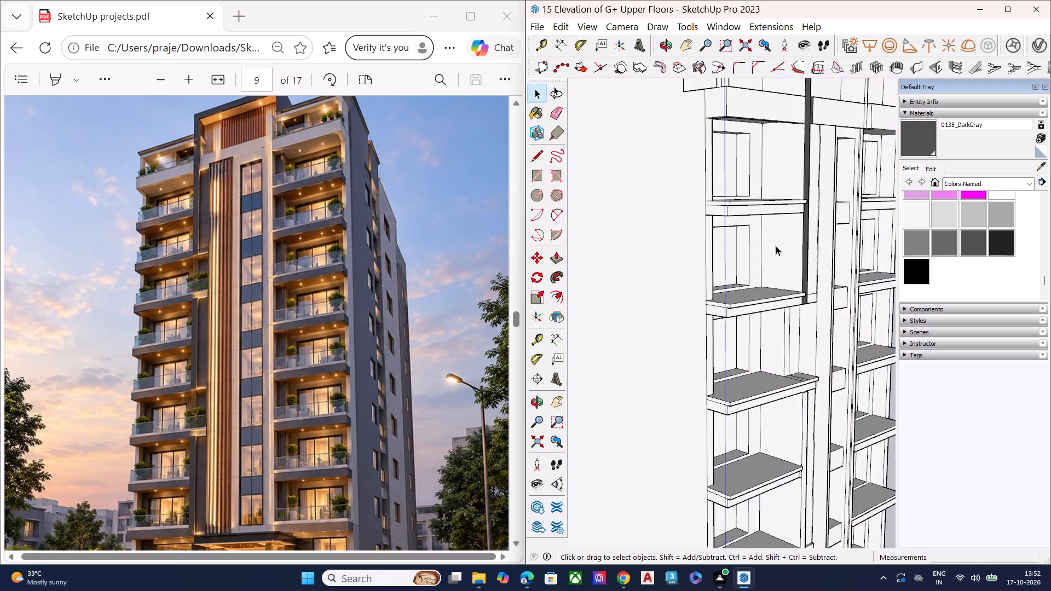
Pull the recessed balcony slab edge face beside the dark strip, above its lower end, forward 2 15/16" to the strip's front.
scroll(776, 246, "down", 3)
scroll(774, 215, "up", 1)
middle_click_drag(765, 233, 651, 335)
scroll(751, 273, "up", 8)
middle_click_drag(746, 269, 675, 221)
scroll(721, 230, "up", 1)
middle_click_drag(719, 228, 485, 170)
scroll(652, 230, "down", 1)
scroll(661, 230, "up", 6)
scroll(679, 227, "down", 1)
scroll(679, 227, "up", 3)
middle_click_drag(667, 226, 617, 209)
scroll(617, 210, "up", 5)
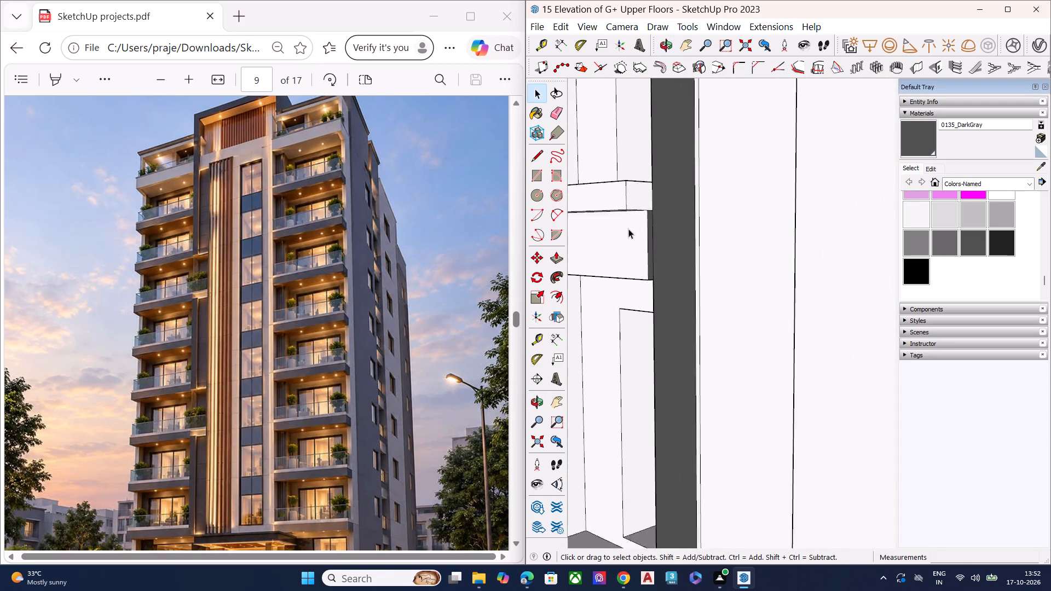
scroll(628, 229, "up", 3)
left_click(637, 236)
key("p")
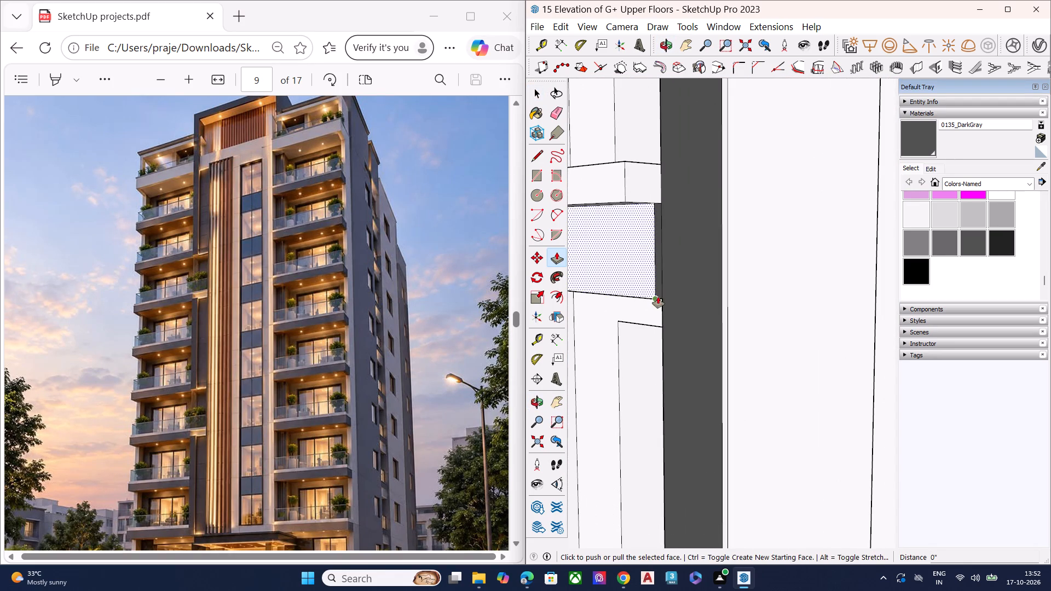
left_click(657, 299)
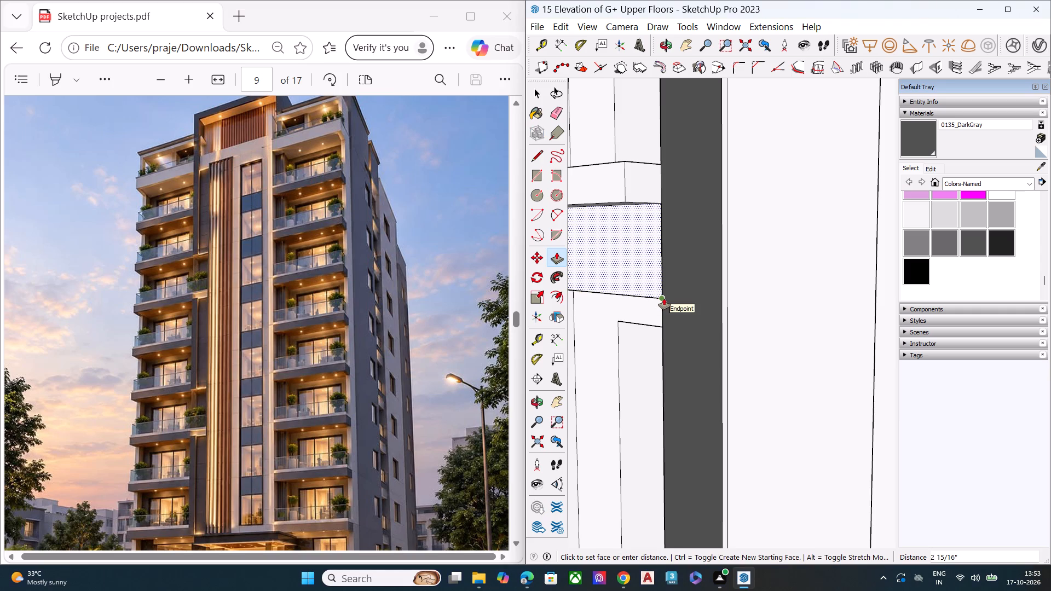
left_click(664, 298)
Examine the lower end of the dark strip and the adjoining balcony slab from the front and from below.
scroll(700, 238, "down", 8)
scroll(698, 211, "up", 1)
scroll(698, 211, "down", 5)
scroll(698, 211, "up", 1)
scroll(698, 211, "down", 10)
middle_click_drag(689, 343, 683, 318)
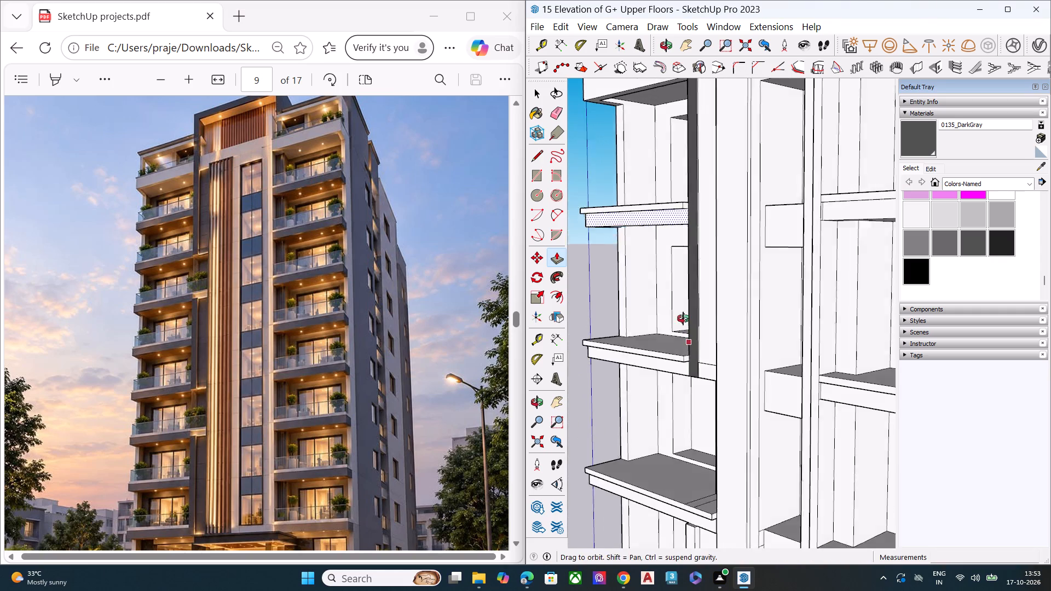
middle_click_drag(683, 318, 682, 236)
scroll(682, 360, "up", 5)
scroll(681, 364, "down", 1)
scroll(681, 364, "up", 3)
scroll(681, 364, "down", 2)
scroll(681, 364, "up", 9)
scroll(688, 339, "down", 1)
scroll(685, 338, "up", 7)
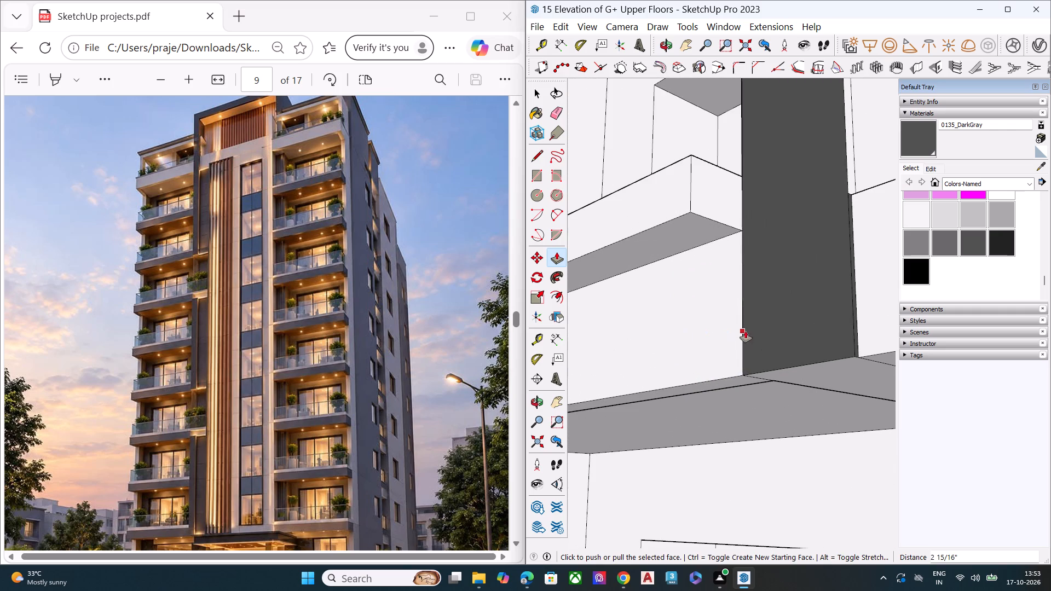
scroll(740, 327, "up", 1)
middle_click_drag(737, 325, 700, 306)
key("space")
scroll(740, 277, "down", 1)
scroll(740, 277, "up", 1)
scroll(740, 277, "down", 1)
scroll(740, 277, "up", 1)
scroll(740, 277, "down", 3)
scroll(740, 277, "up", 1)
scroll(740, 277, "down", 8)
scroll(719, 252, "up", 1)
scroll(719, 252, "down", 8)
scroll(719, 252, "up", 1)
scroll(719, 252, "down", 3)
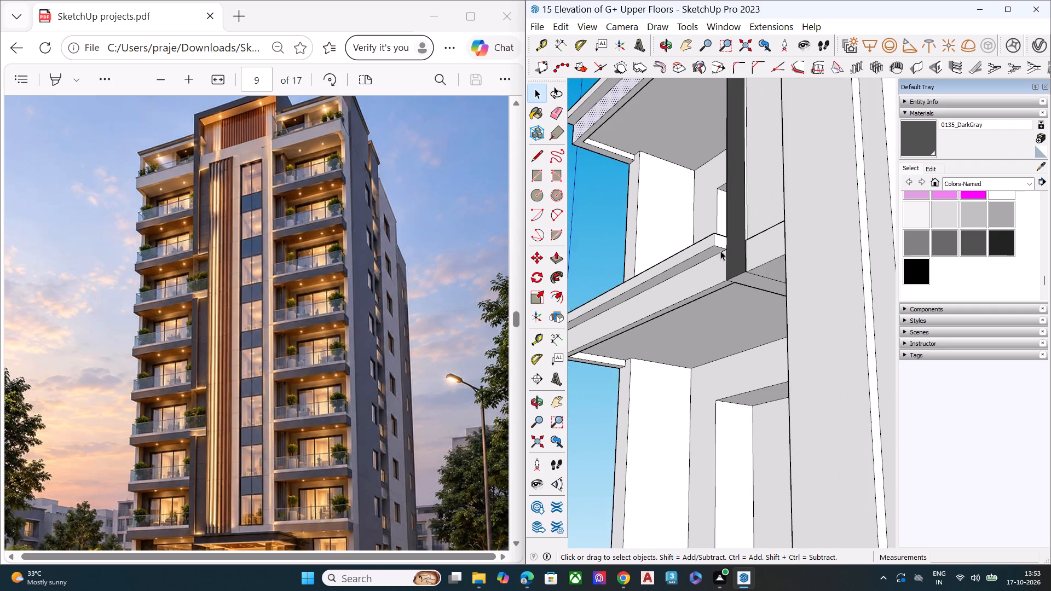
scroll(720, 251, "down", 3)
scroll(723, 250, "up", 1)
scroll(723, 250, "down", 2)
scroll(723, 250, "up", 3)
scroll(723, 250, "down", 4)
scroll(727, 246, "up", 1)
scroll(727, 246, "down", 1)
scroll(727, 246, "up", 2)
scroll(727, 246, "down", 13)
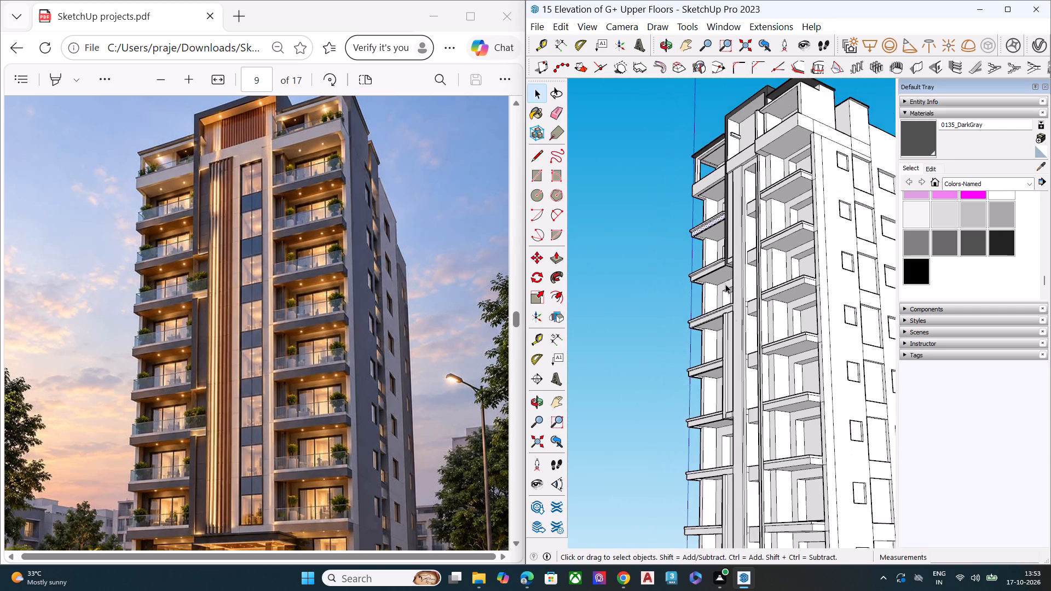
Examine how the balcony slab ends meet the pier on the floors below the dark strip.
scroll(737, 362, "up", 7)
scroll(728, 321, "down", 1)
scroll(728, 317, "up", 3)
scroll(730, 272, "down", 1)
scroll(730, 272, "up", 6)
scroll(730, 272, "down", 1)
scroll(730, 272, "up", 1)
scroll(730, 272, "down", 1)
scroll(730, 272, "up", 14)
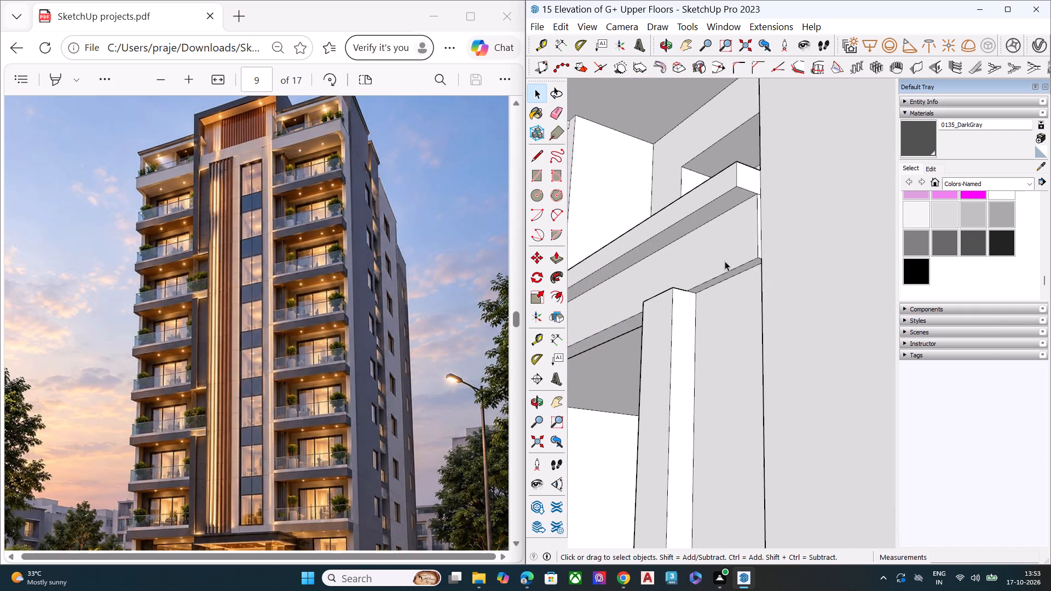
middle_click_drag(752, 245, 721, 344)
scroll(758, 295, "down", 5)
scroll(757, 296, "up", 1)
scroll(757, 296, "down", 3)
scroll(757, 296, "up", 1)
scroll(757, 296, "down", 6)
scroll(757, 296, "up", 1)
scroll(757, 296, "down", 1)
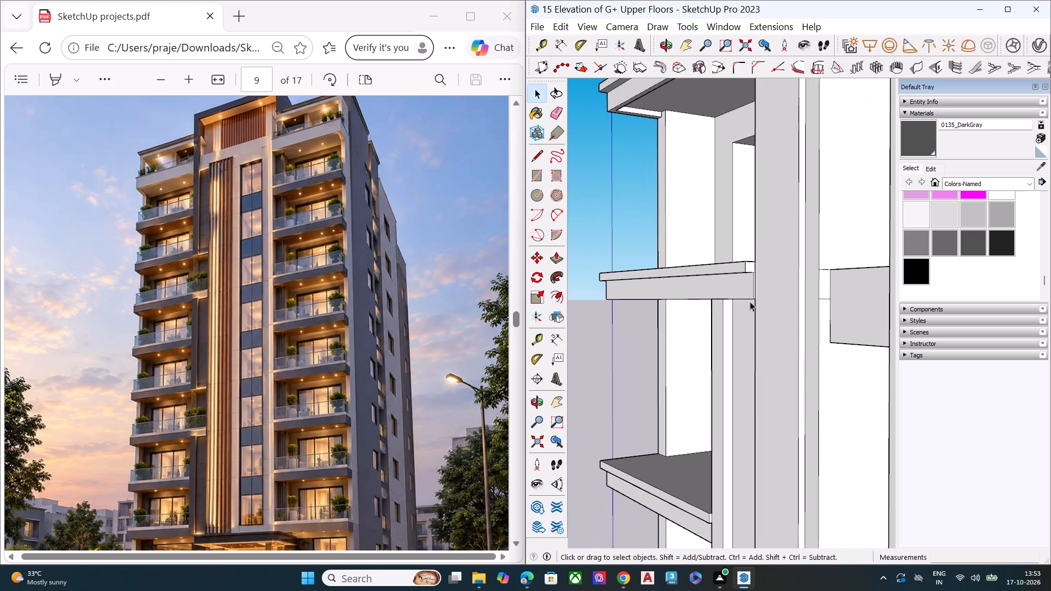
middle_click_drag(738, 287, 702, 285)
scroll(710, 283, "up", 2)
scroll(717, 282, "down", 1)
scroll(717, 282, "up", 5)
scroll(757, 303, "down", 4)
scroll(770, 311, "up", 2)
scroll(770, 311, "down", 3)
scroll(774, 307, "up", 1)
scroll(781, 282, "down", 2)
scroll(781, 282, "up", 1)
scroll(781, 282, "down", 3)
scroll(781, 282, "up", 2)
scroll(781, 282, "down", 3)
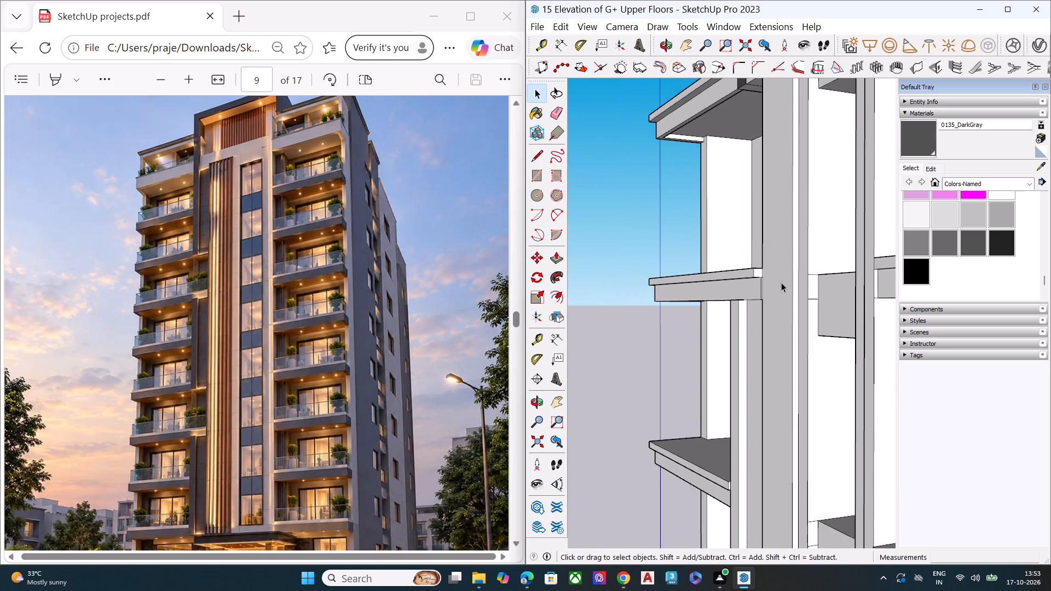
key("space")
scroll(758, 281, "down", 2)
scroll(754, 281, "up", 1)
scroll(754, 281, "down", 1)
scroll(754, 281, "up", 1)
scroll(754, 281, "down", 3)
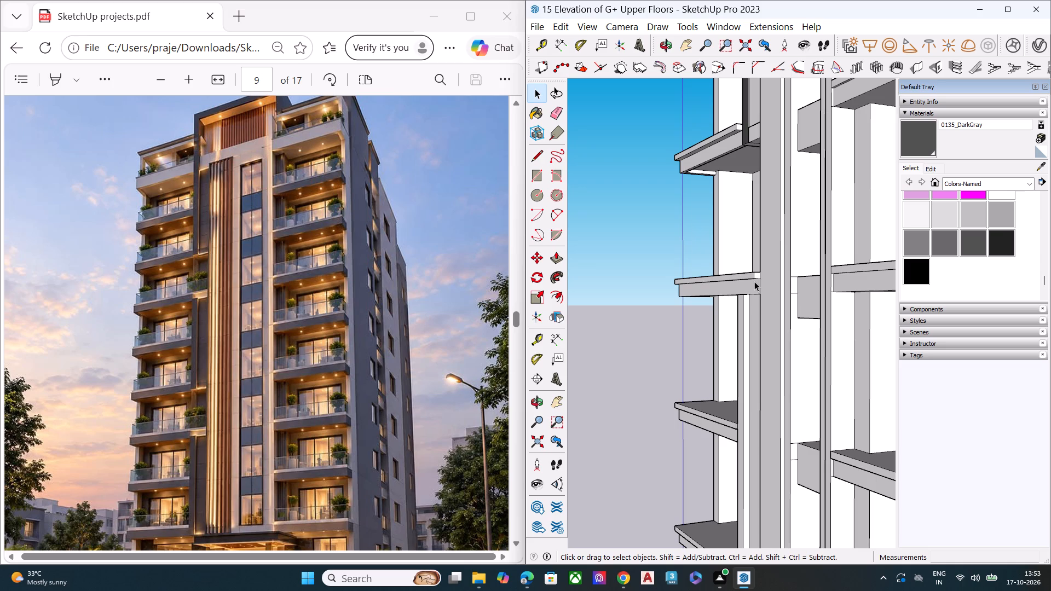
scroll(750, 234, "down", 2)
middle_click_drag(731, 120, 735, 219)
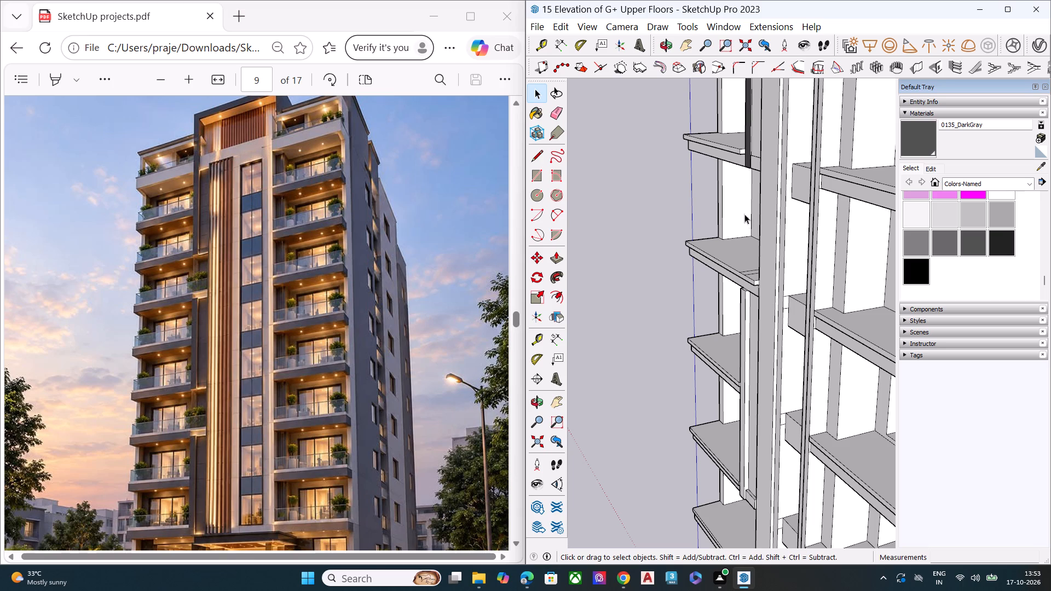
middle_click_drag(747, 312, 754, 242)
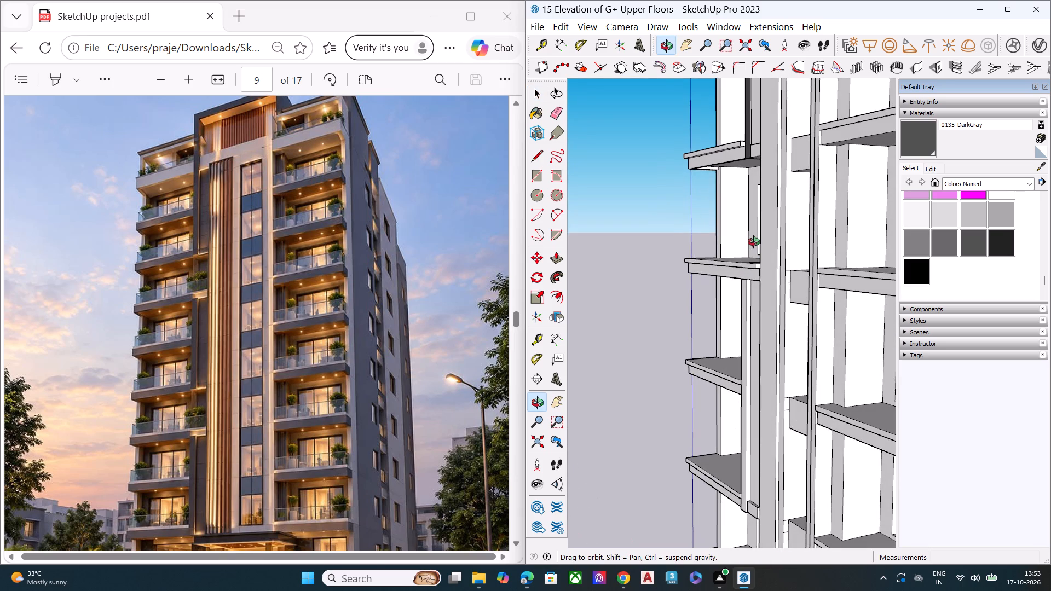
middle_click_drag(754, 242, 790, 164)
Erase the two short stray edges on the pier's side face, just under the first balcony slab below the dark strip.
middle_click_drag(712, 508, 809, 305)
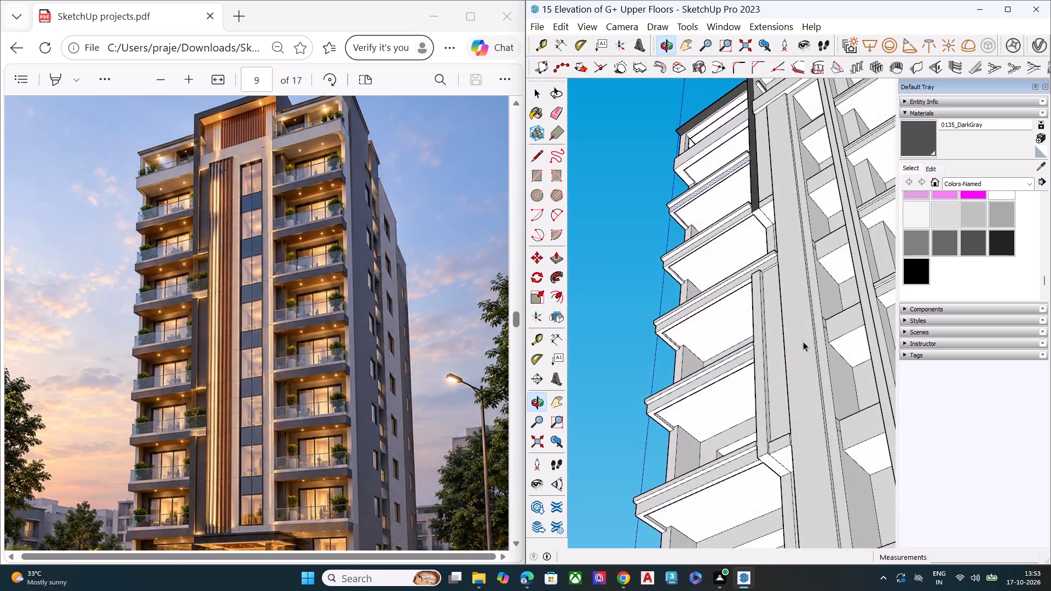
scroll(744, 467, "up", 8)
middle_click_drag(794, 429, 1048, 387)
middle_click_drag(840, 421, 890, 386)
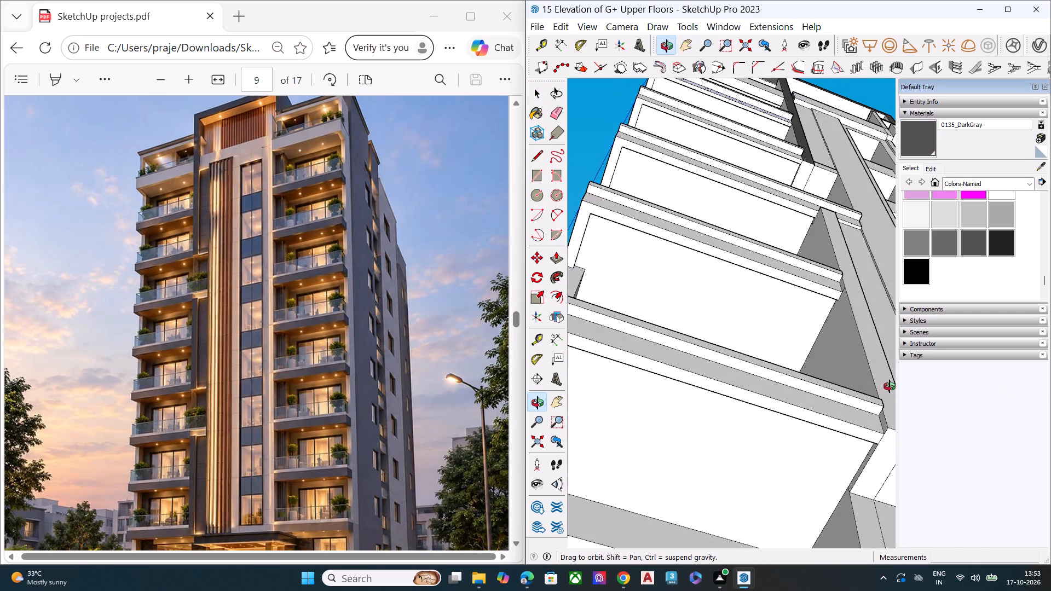
middle_click_drag(890, 386, 892, 393)
scroll(888, 396, "up", 1)
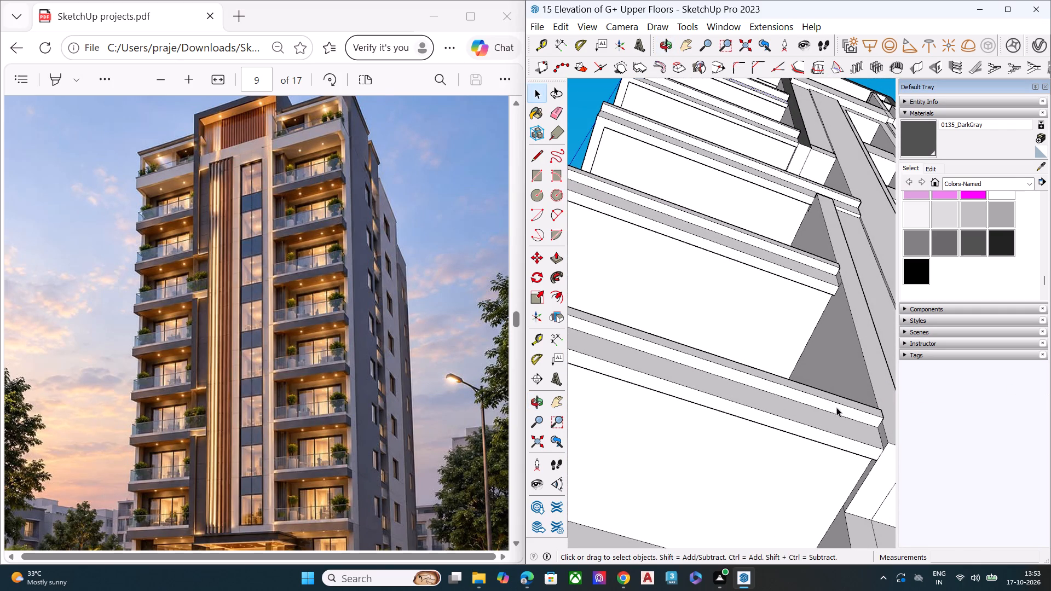
key("space")
scroll(802, 379, "down", 2)
middle_click_drag(818, 285, 870, 365)
scroll(848, 379, "up", 3)
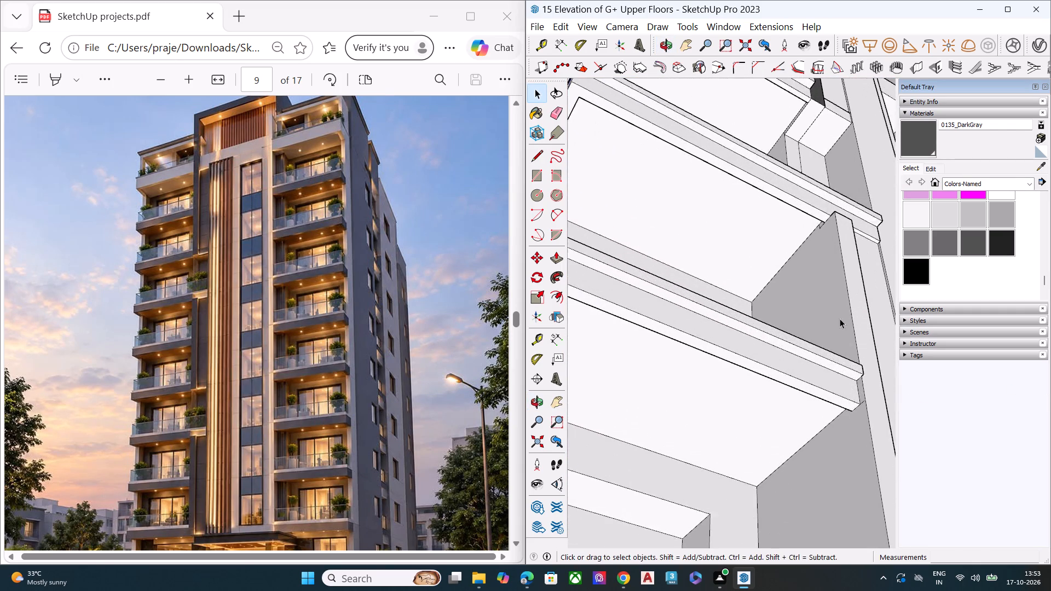
scroll(840, 318, "up", 2)
middle_click_drag(825, 232, 836, 441)
middle_click_drag(848, 307, 890, 260)
scroll(865, 293, "up", 8)
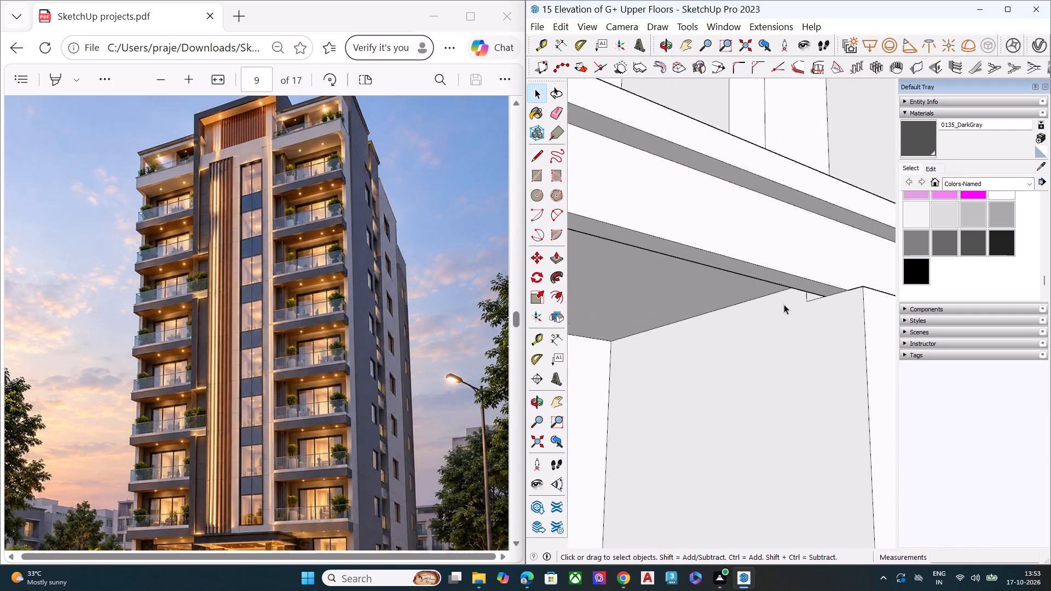
scroll(784, 304, "up", 2)
middle_click_drag(853, 282, 998, 260)
middle_click_drag(810, 345, 793, 341)
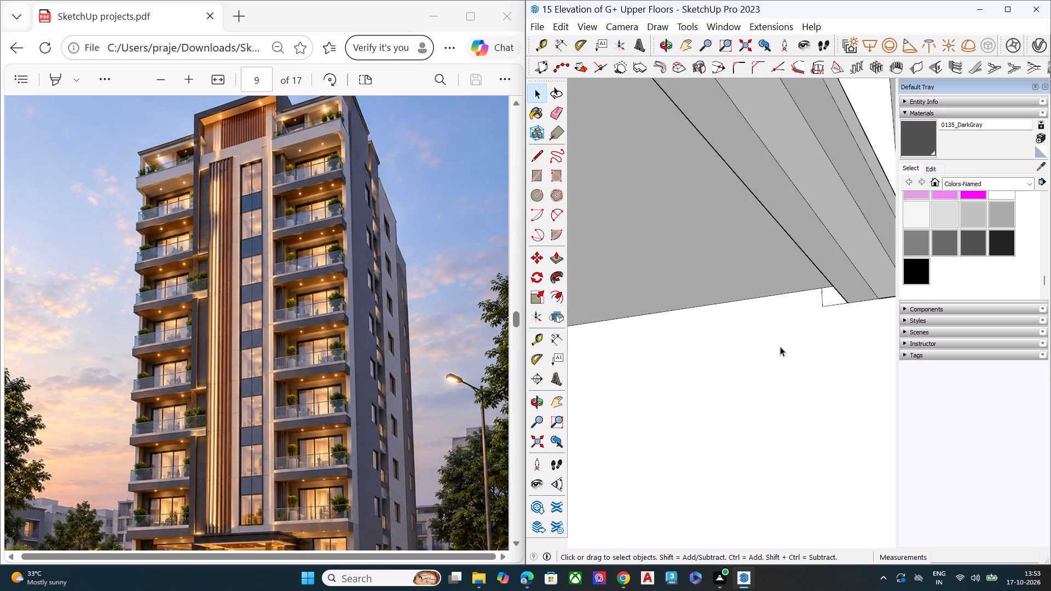
key("e")
scroll(817, 295, "up", 6)
left_click(824, 298)
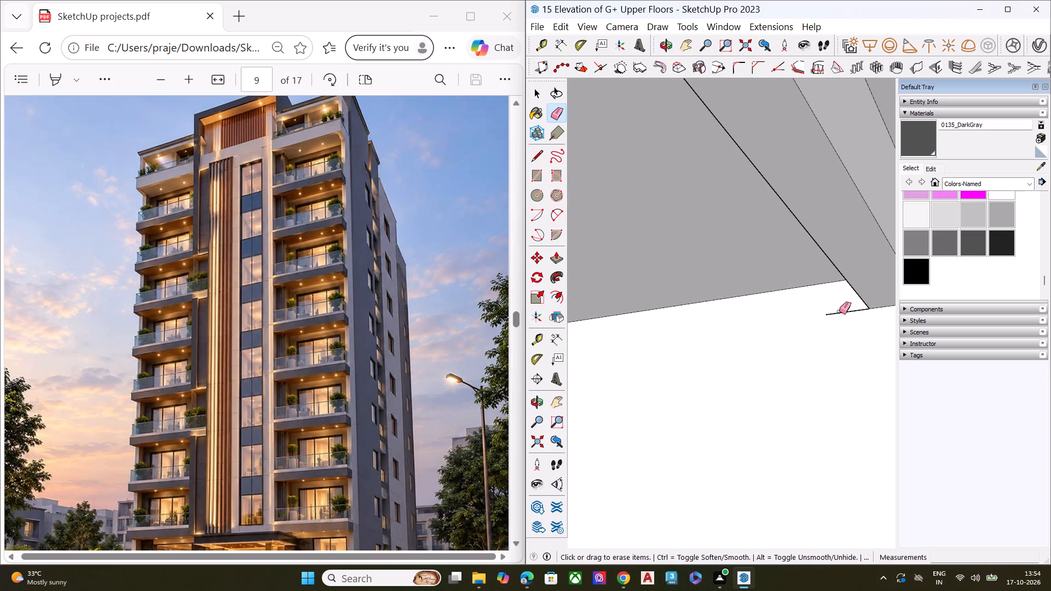
left_click(839, 311)
Push the narrow underside face beneath the dark strip's lower end up 8 11/16", level with the adjoining slab soffit.
scroll(697, 328, "down", 6)
middle_click_drag(813, 332, 667, 382)
scroll(754, 288, "down", 2)
scroll(752, 286, "up", 1)
scroll(752, 286, "down", 5)
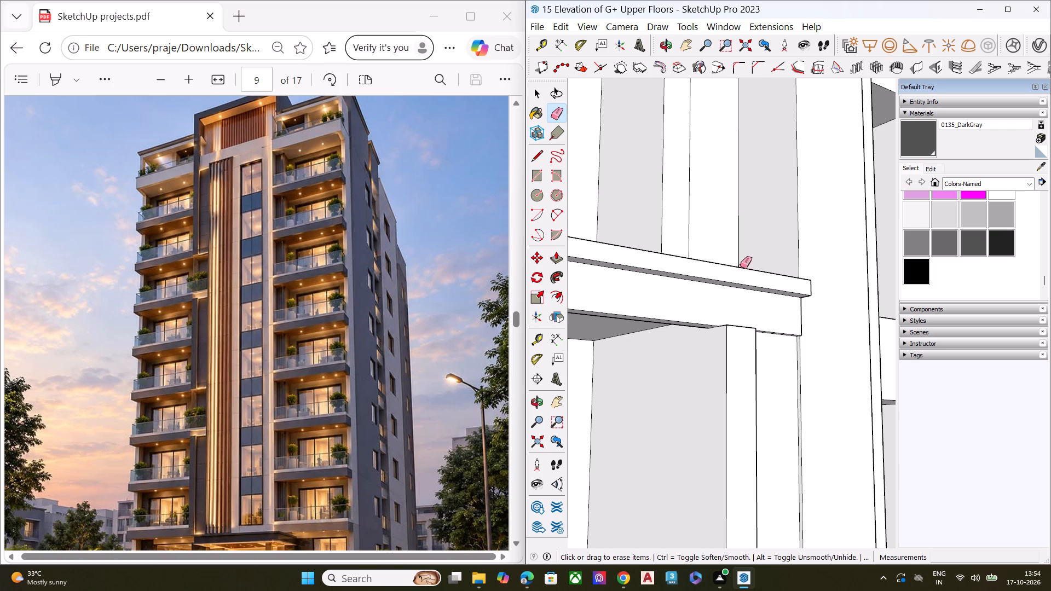
key("space")
scroll(743, 264, "down", 1)
scroll(732, 204, "down", 8)
middle_click_drag(742, 170, 749, 199)
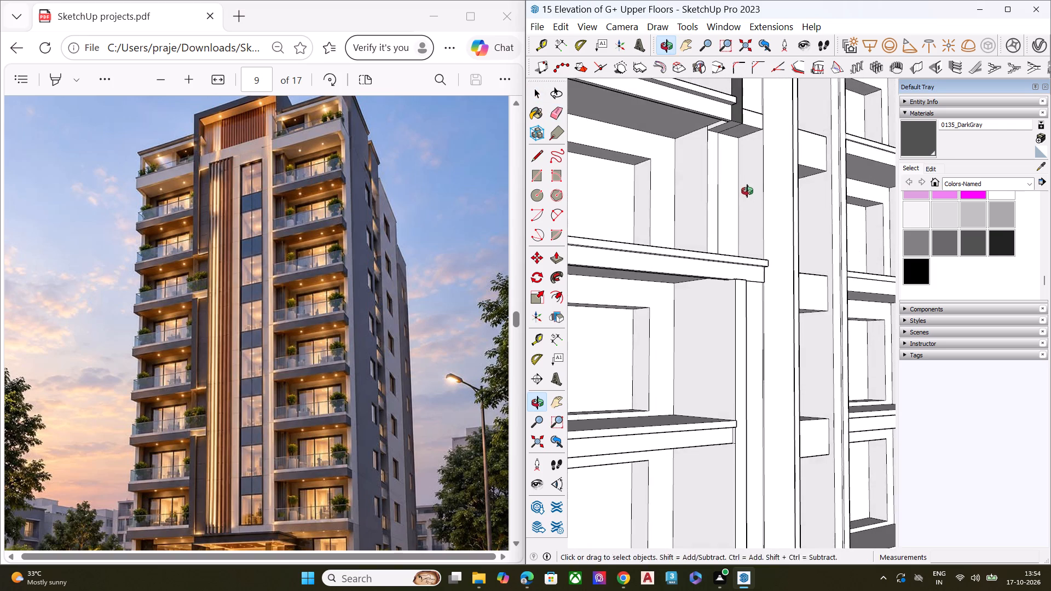
middle_click_drag(748, 194, 747, 175)
middle_click_drag(722, 158, 722, 138)
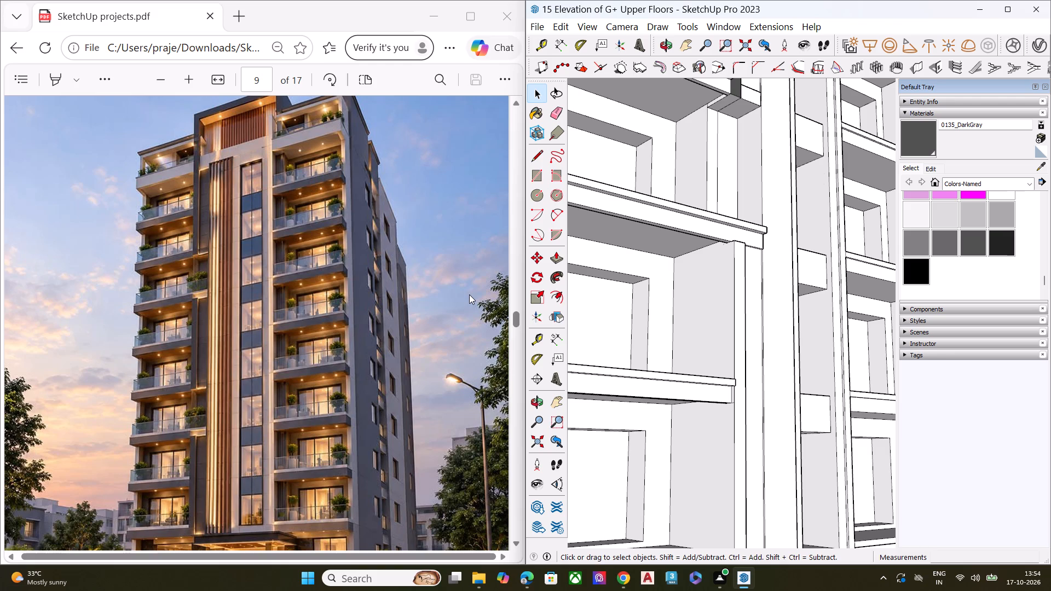
scroll(770, 90, "up", 9)
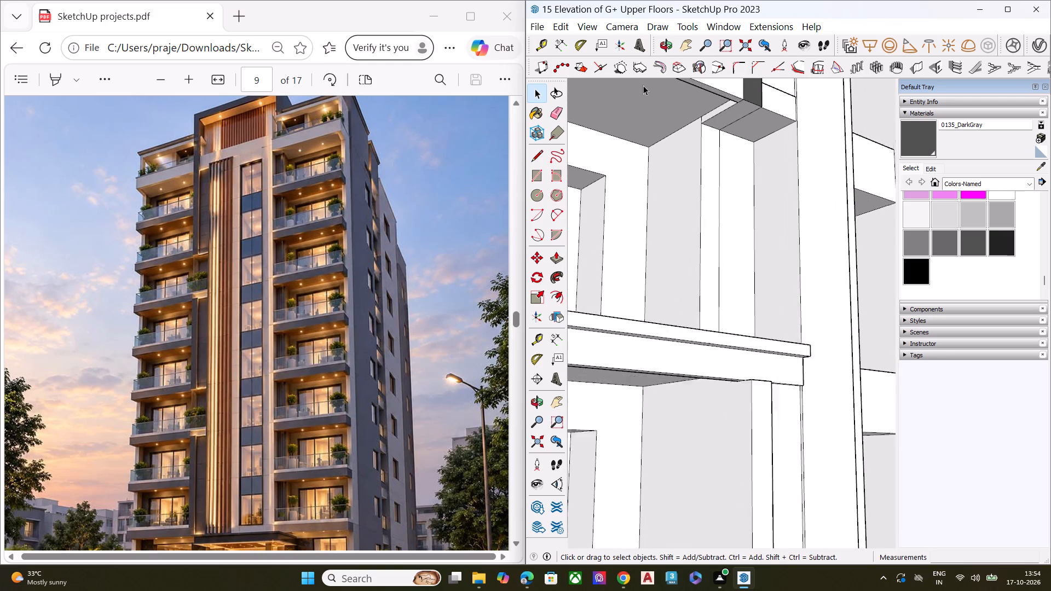
scroll(643, 85, "up", 1)
middle_click_drag(729, 114, 744, 153)
scroll(755, 138, "up", 3)
middle_click(764, 129)
scroll(764, 129, "down", 1)
middle_click(764, 129)
scroll(764, 129, "up", 7)
scroll(750, 149, "down", 7)
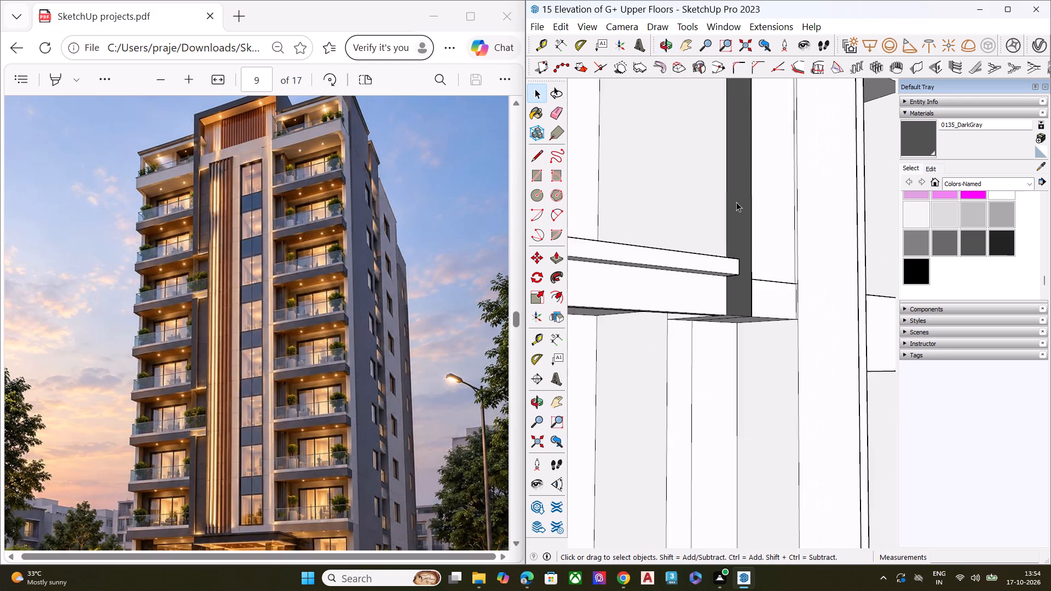
middle_click_drag(738, 190, 753, 132)
middle_click_drag(730, 295, 771, 220)
scroll(762, 230, "up", 6)
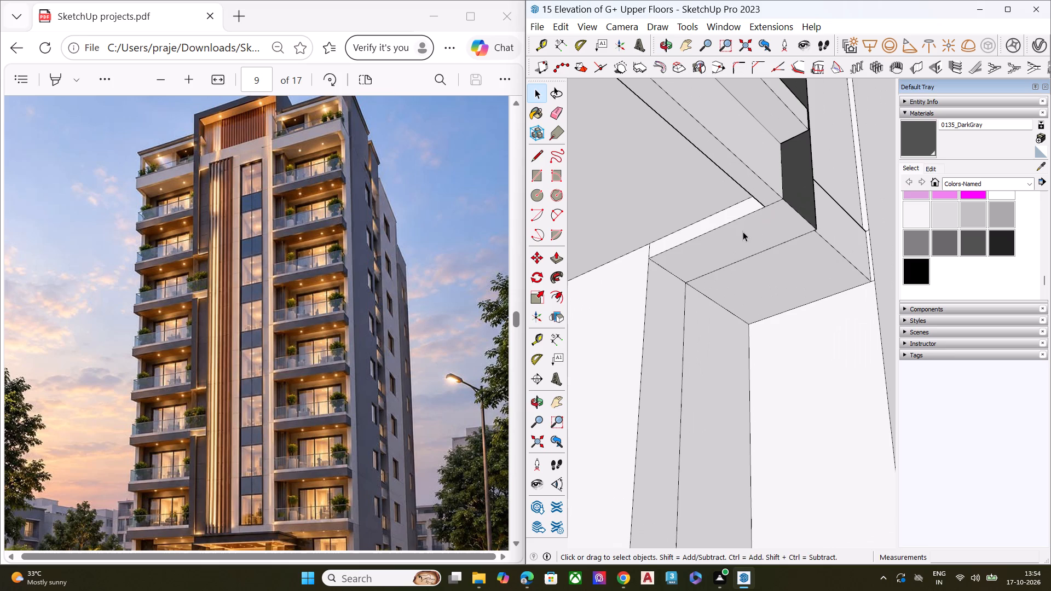
left_click(743, 231)
key("p")
left_click_drag(699, 238, 703, 218)
key("space")
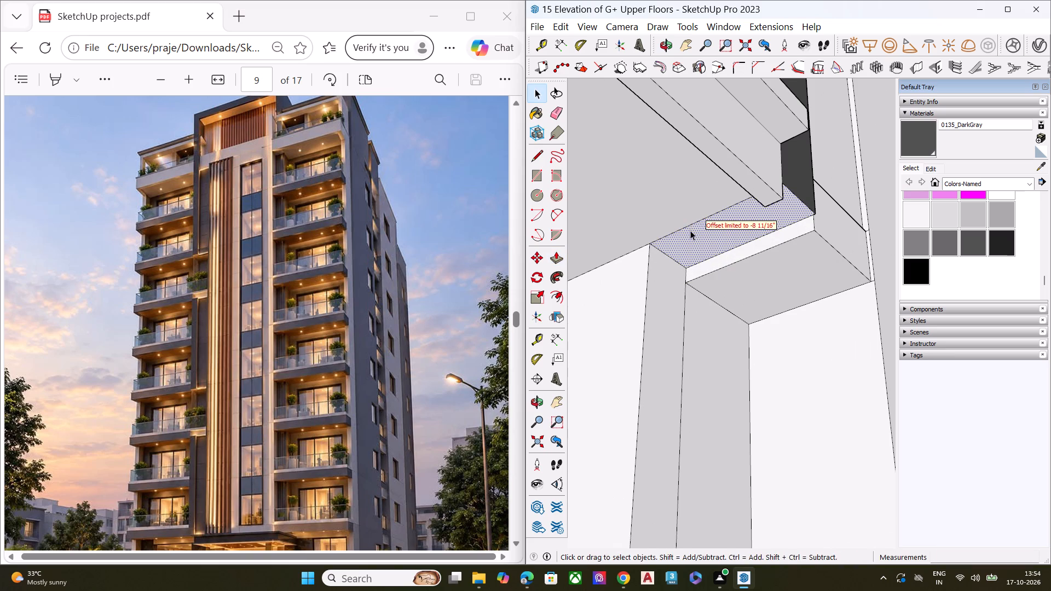
Push the remaining underside face beside the pier up 8 11/16", level with the raised face below the dark strip.
middle_click_drag(692, 224, 699, 205)
scroll(707, 222, "down", 6)
middle_click_drag(743, 240, 742, 231)
left_click(763, 236)
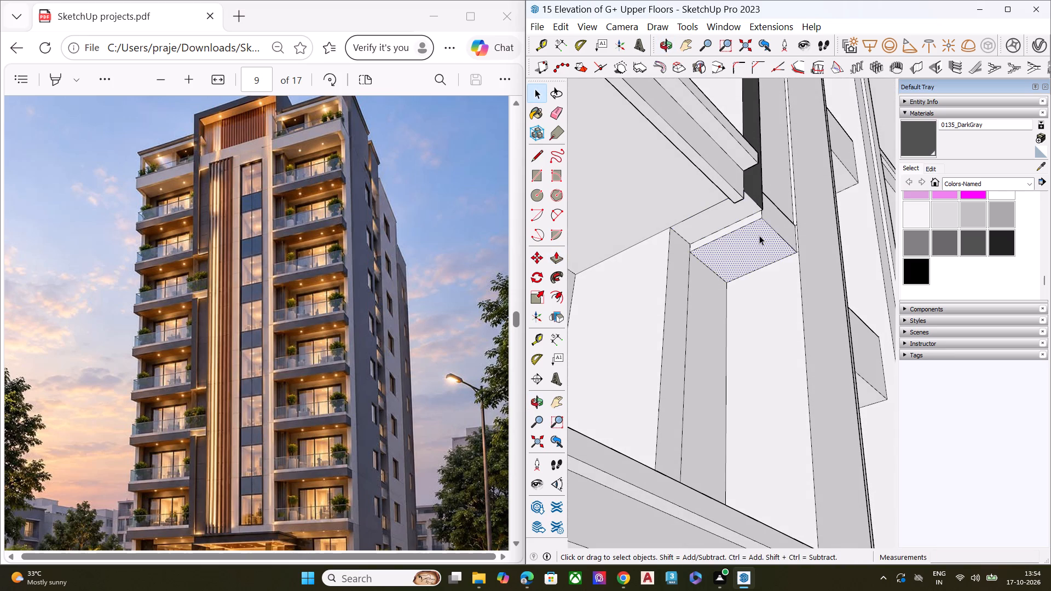
key("p")
left_click(759, 219)
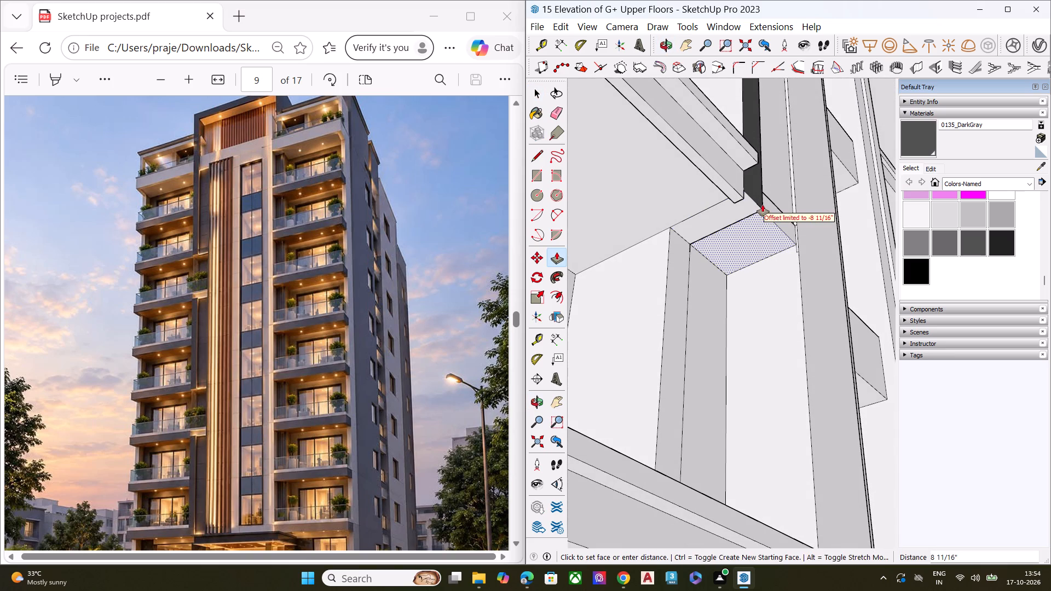
left_click(763, 205)
key("space")
Erase the leftover edge separating the two raised underside faces below the dark strip.
key("e")
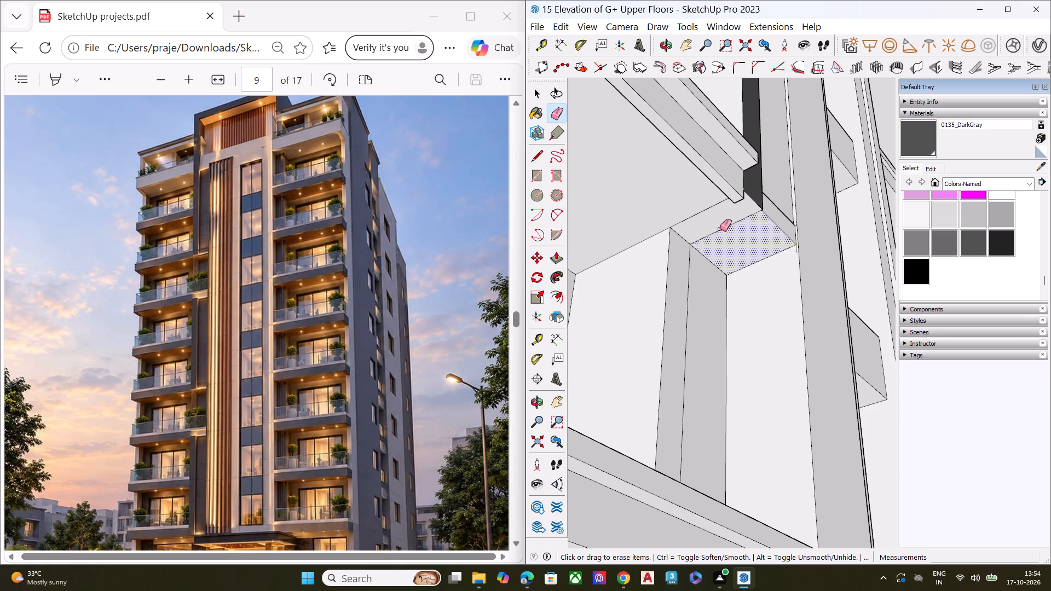
left_click(721, 230)
left_click(691, 267)
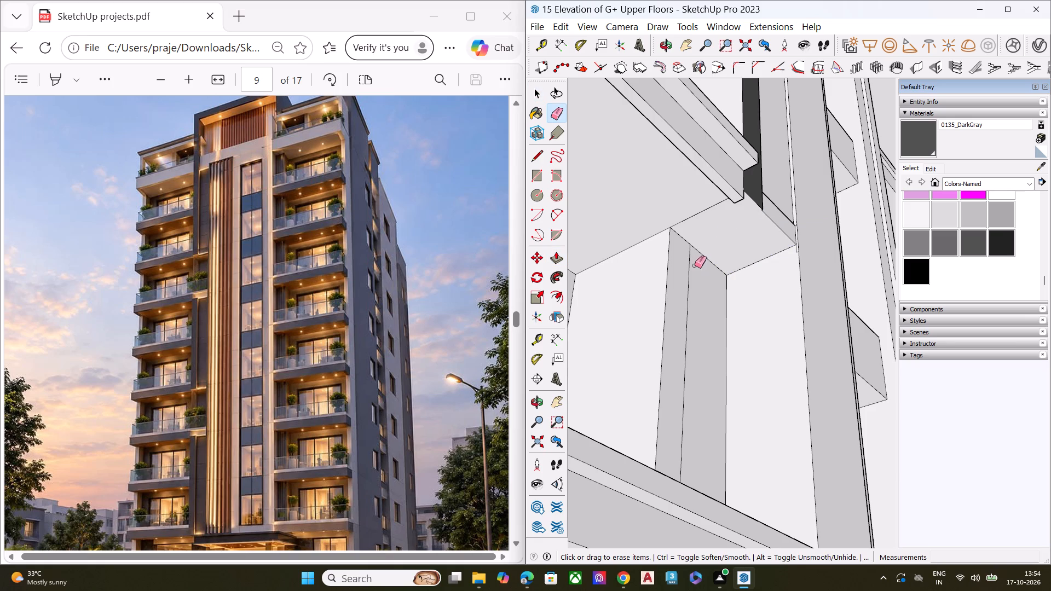
Push/Pull the narrow vertical wall face directly below the dark strip's lower end about 2 7/16".
scroll(705, 229, "down", 7)
middle_click_drag(721, 262, 683, 351)
key("space")
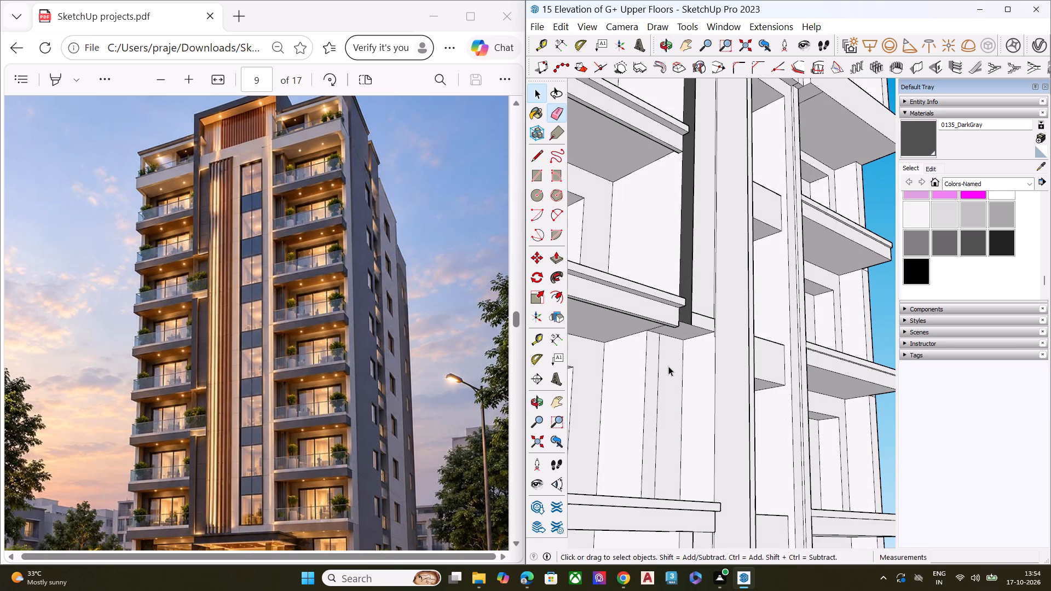
left_click(669, 366)
key("p")
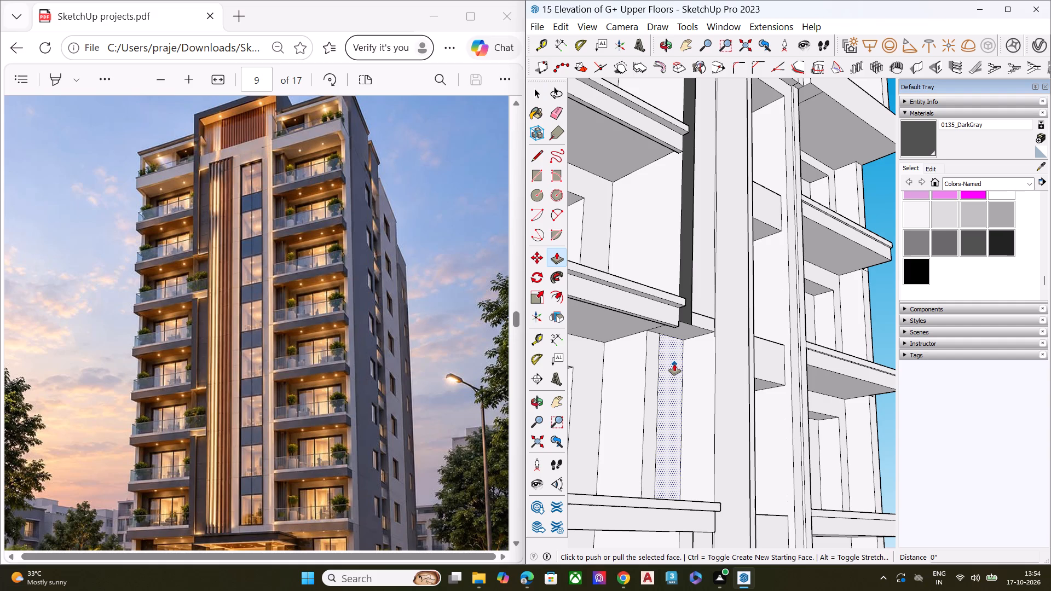
left_click_drag(679, 371, 691, 381)
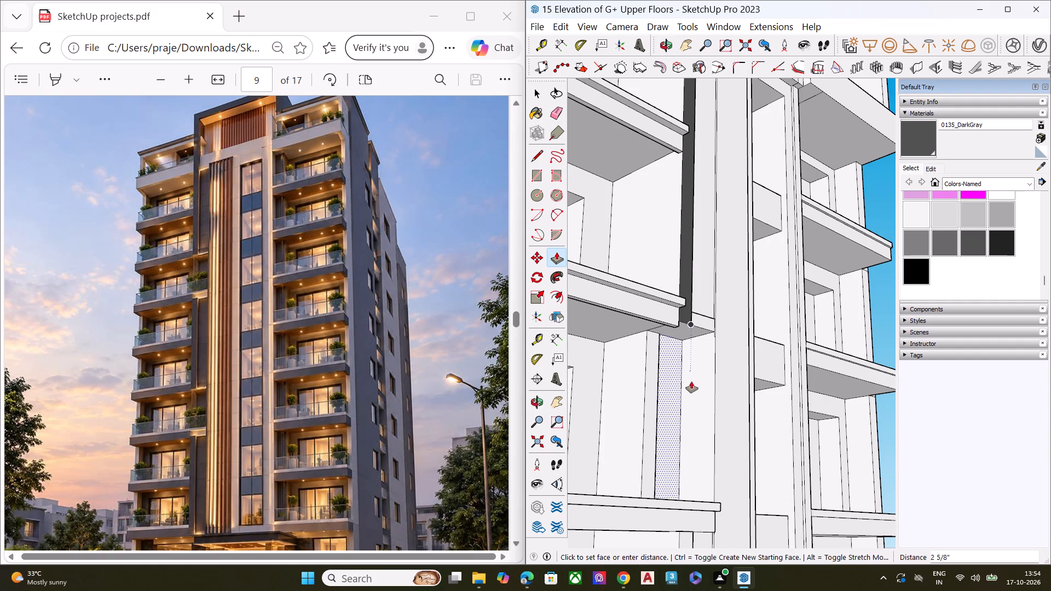
left_click_drag(691, 381, 708, 295)
left_click_drag(708, 295, 710, 294)
key("space")
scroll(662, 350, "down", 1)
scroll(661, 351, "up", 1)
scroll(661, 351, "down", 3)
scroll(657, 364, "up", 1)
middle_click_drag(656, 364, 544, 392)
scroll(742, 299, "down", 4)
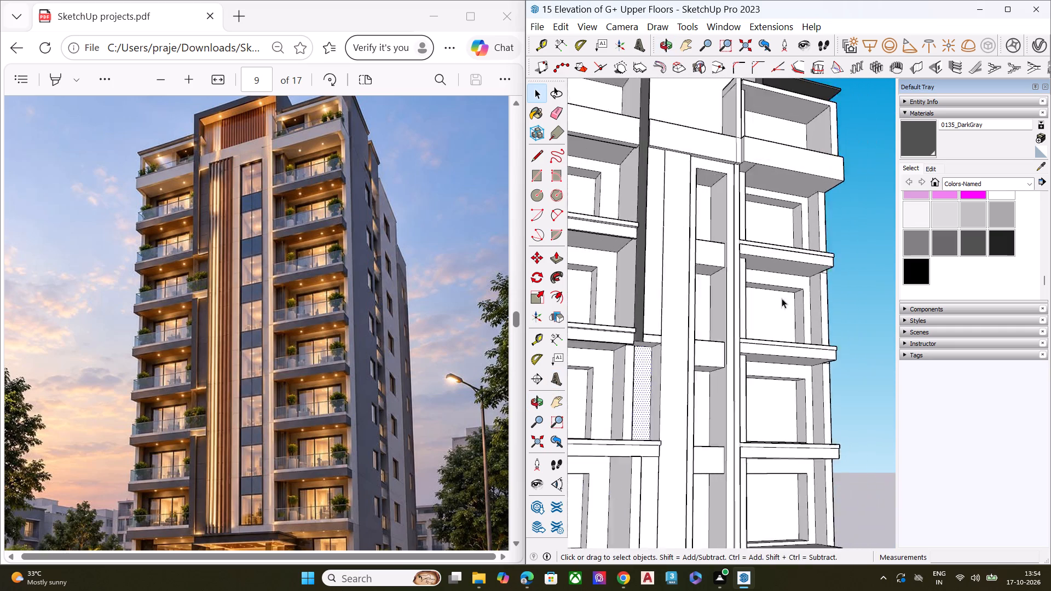
Review the whole tower model from the front and the window side against the reference elevation.
scroll(782, 298, "down", 3)
left_click(869, 287)
middle_click_drag(802, 348, 675, 364)
scroll(704, 291, "down", 7)
middle_click_drag(729, 325, 663, 347)
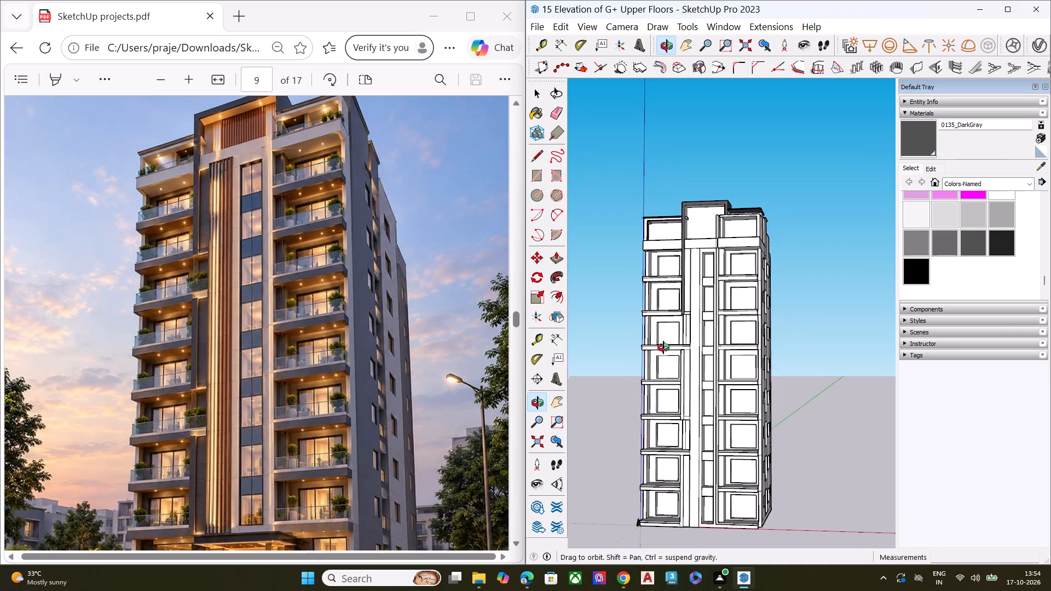
middle_click_drag(663, 347, 663, 349)
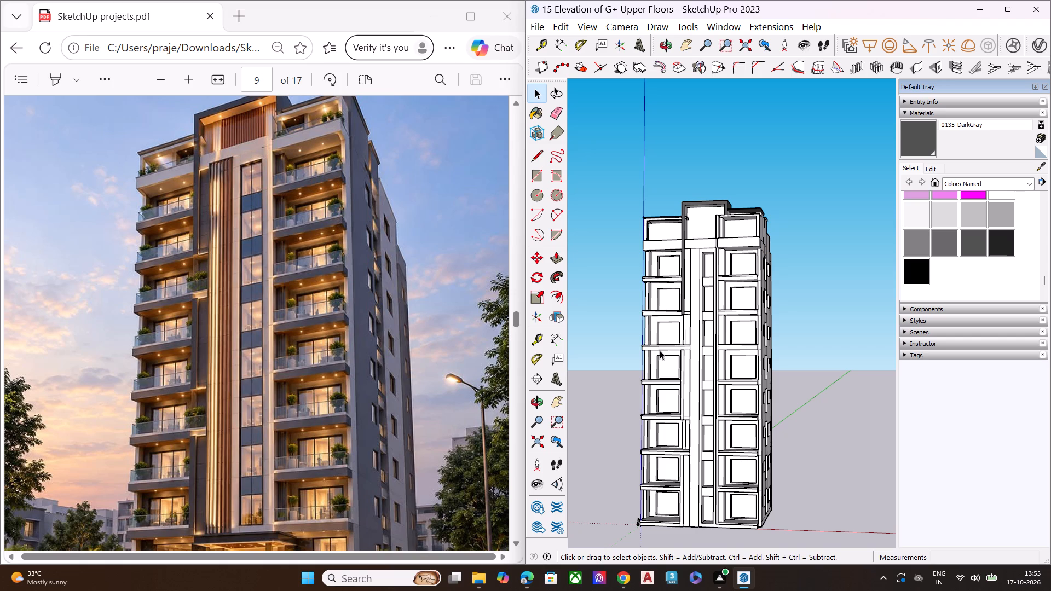
scroll(772, 278, "down", 3)
middle_click_drag(753, 341, 620, 424)
scroll(685, 345, "up", 10)
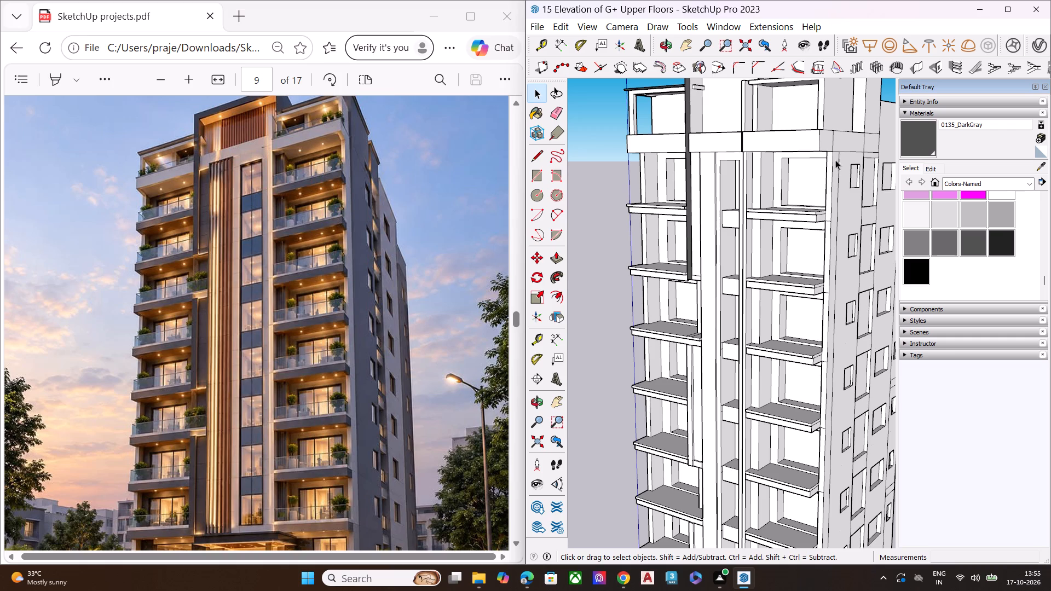
Paint the front, underside and inner lip faces of the left-bay balcony slab beam one floor above the dark strip's lower end with 0135_DarkGray.
left_click(919, 135)
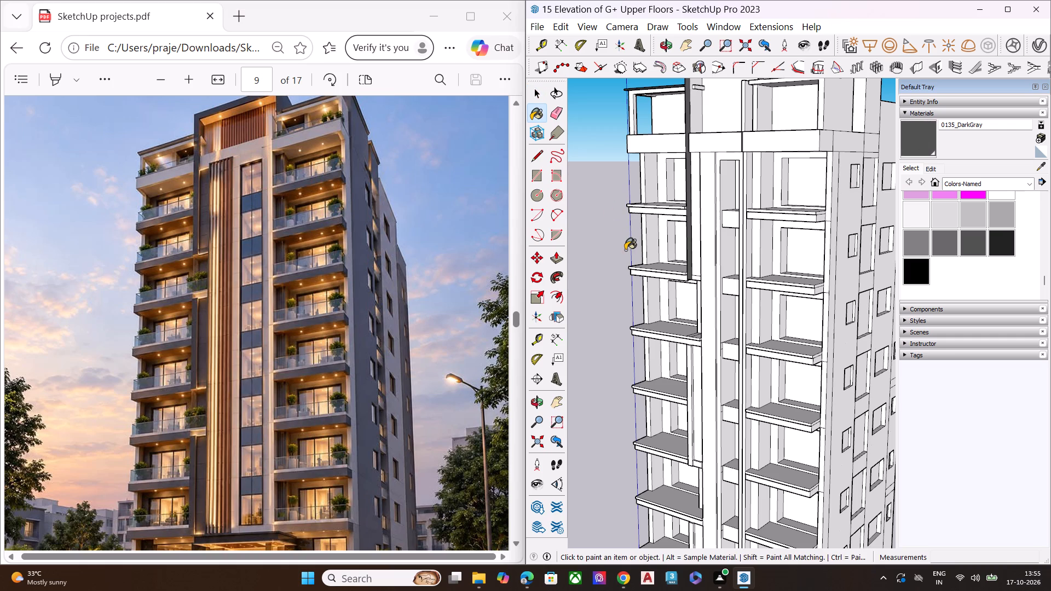
middle_click_drag(625, 250, 645, 172)
scroll(643, 201, "up", 11)
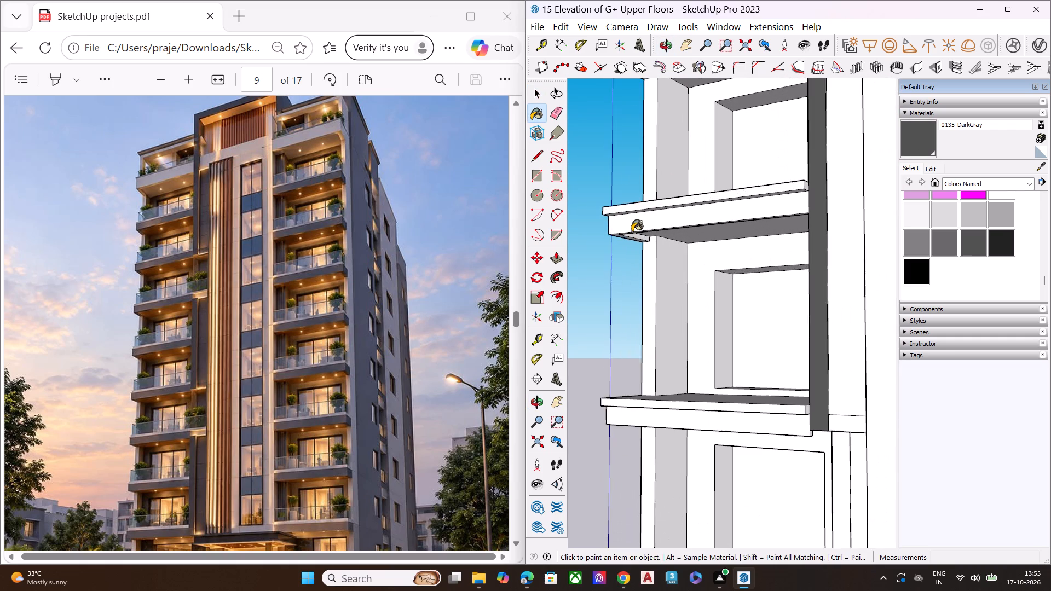
middle_click_drag(632, 232, 635, 188)
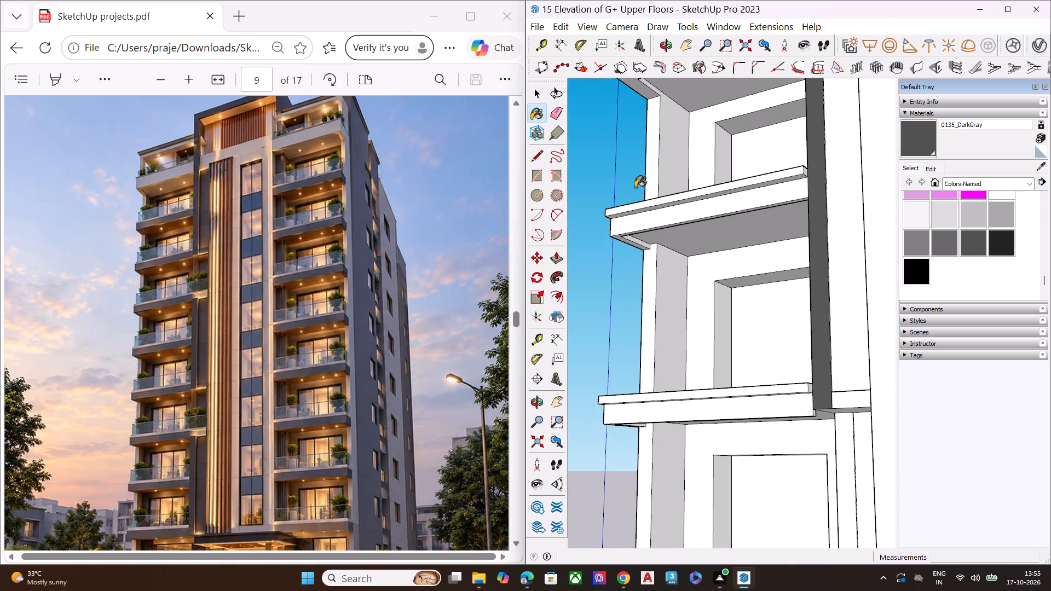
left_click(650, 223)
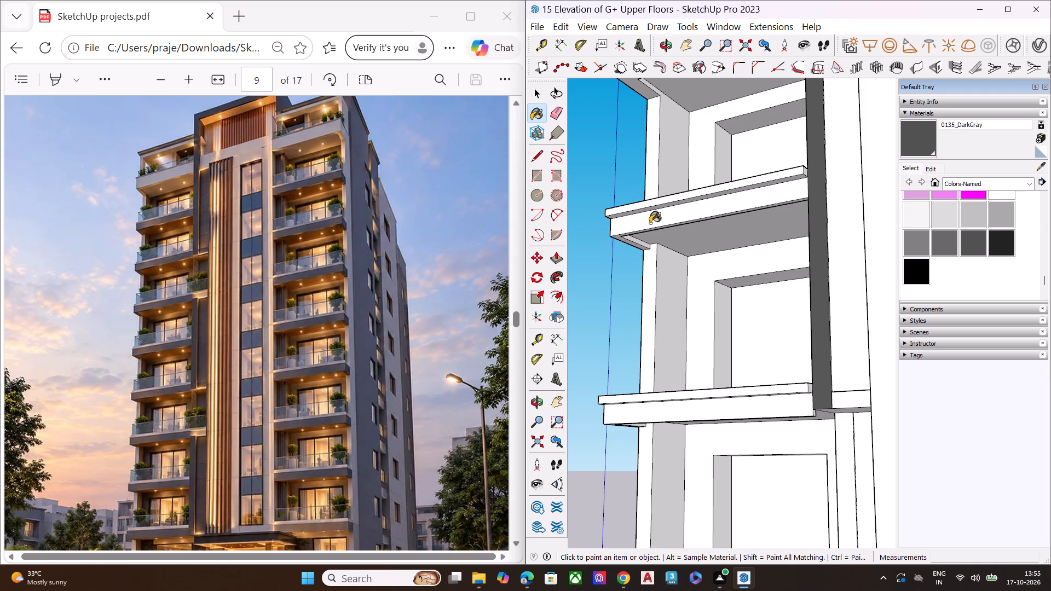
middle_click_drag(644, 229, 663, 131)
scroll(634, 257, "up", 2)
scroll(631, 262, "down", 3)
scroll(631, 262, "up", 3)
left_click(621, 242)
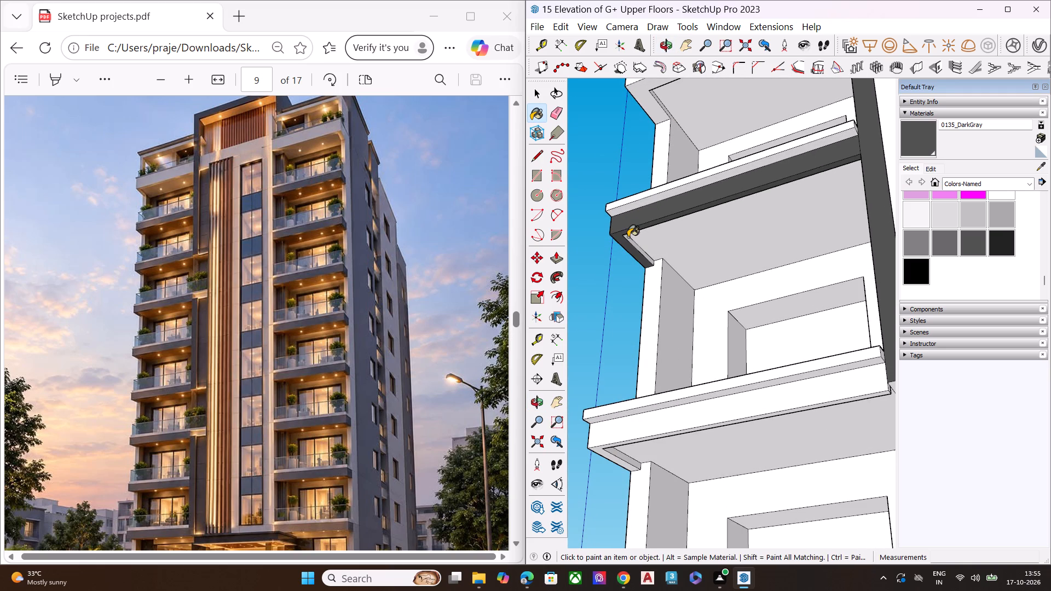
middle_click_drag(645, 210, 647, 150)
scroll(630, 270, "up", 1)
scroll(630, 270, "down", 1)
scroll(630, 270, "up", 6)
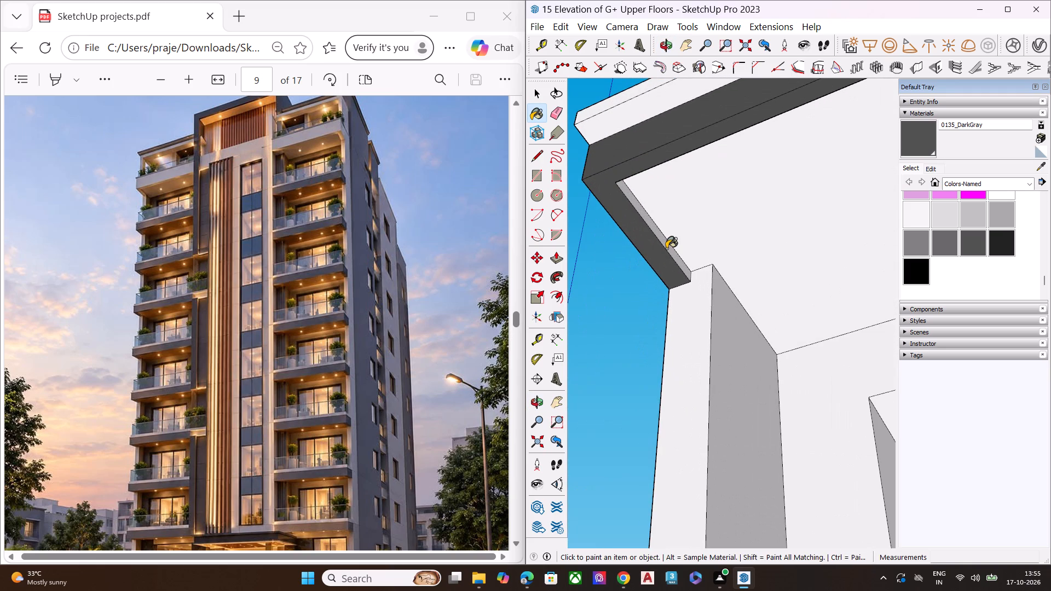
left_click(669, 246)
Examine the painted balcony slab edge up close and from the whole facade, comparing it with the reference elevation.
scroll(639, 233, "down", 2)
scroll(639, 233, "up", 1)
scroll(639, 233, "down", 4)
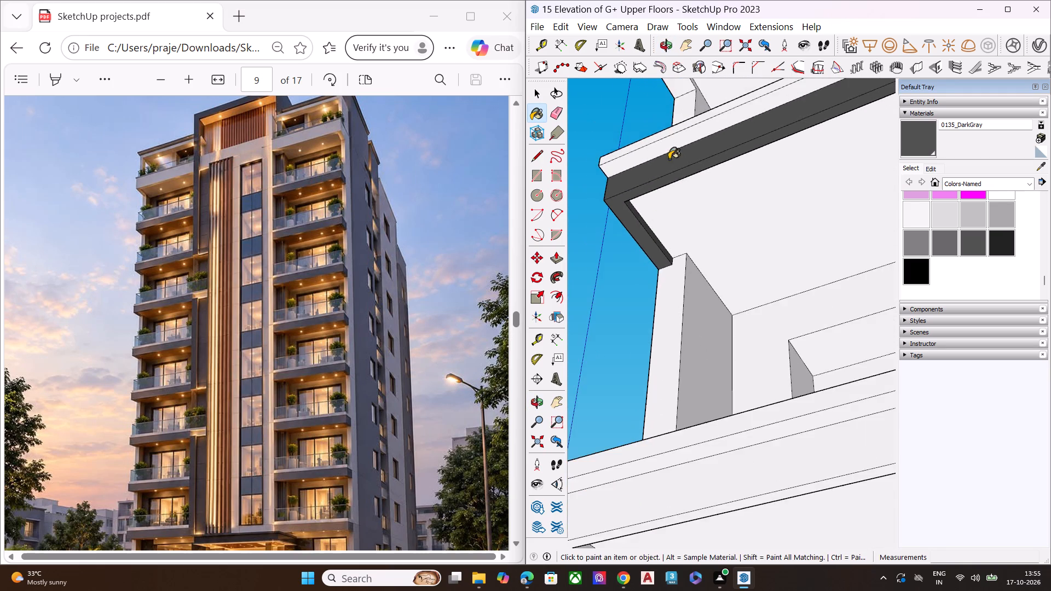
scroll(666, 160, "up", 3)
scroll(661, 163, "down", 2)
scroll(660, 165, "up", 1)
scroll(660, 165, "down", 5)
scroll(656, 174, "up", 1)
scroll(655, 181, "down", 6)
scroll(640, 257, "up", 1)
scroll(643, 255, "down", 9)
middle_click_drag(726, 269, 1050, 87)
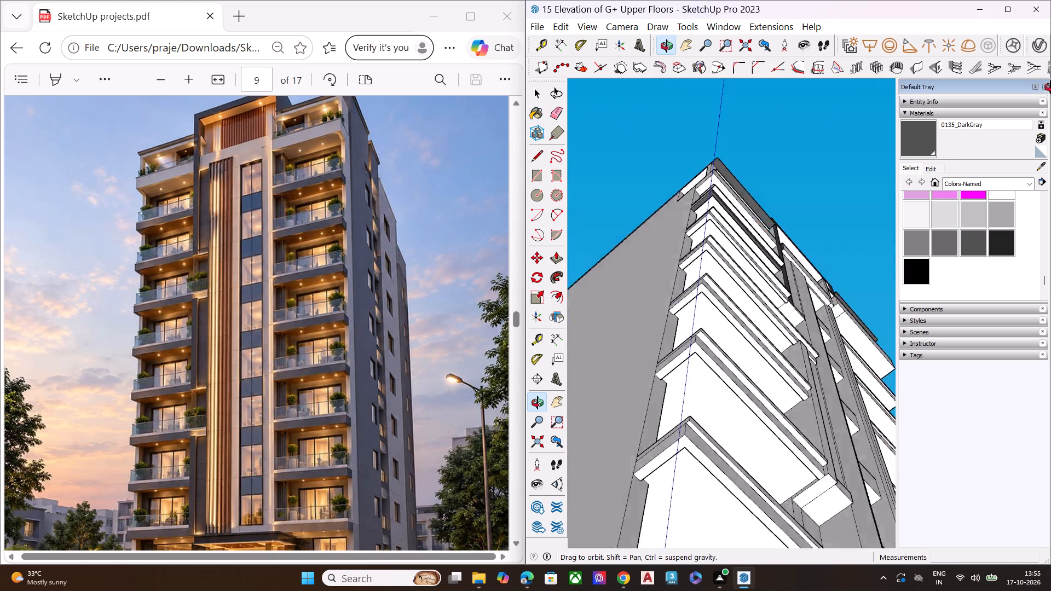
middle_click_drag(1050, 87, 990, 349)
scroll(777, 237, "down", 5)
middle_click_drag(809, 190, 809, 260)
scroll(806, 210, "down", 1)
scroll(802, 245, "up", 1)
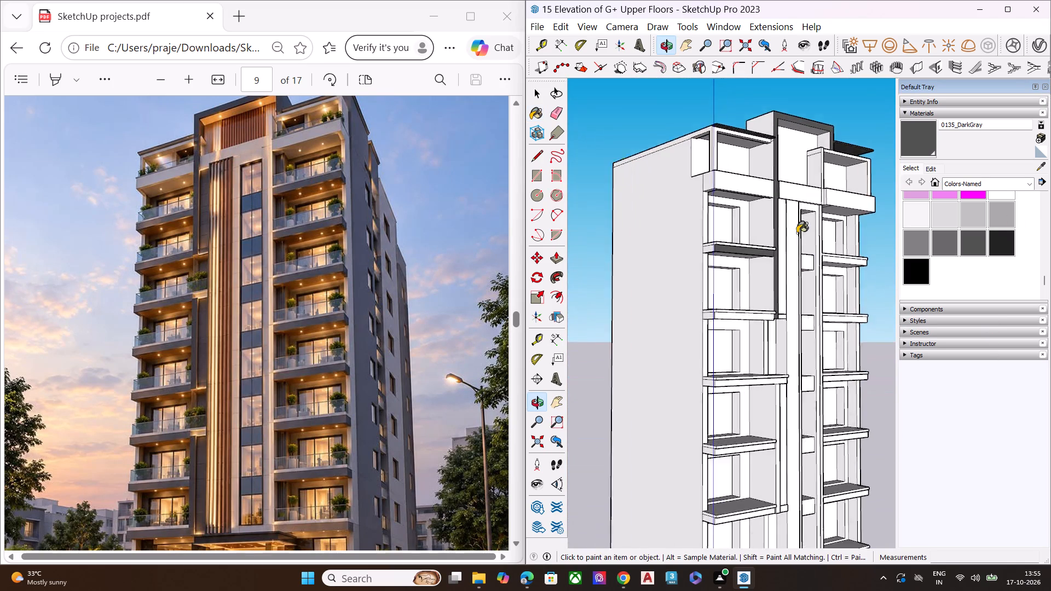
scroll(793, 229, "down", 1)
scroll(785, 223, "up", 2)
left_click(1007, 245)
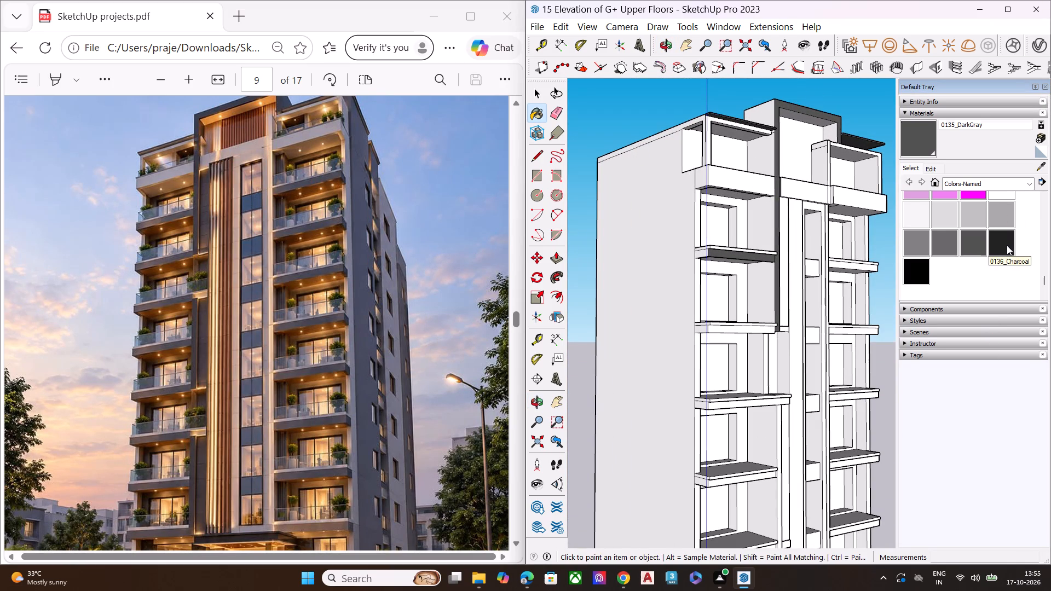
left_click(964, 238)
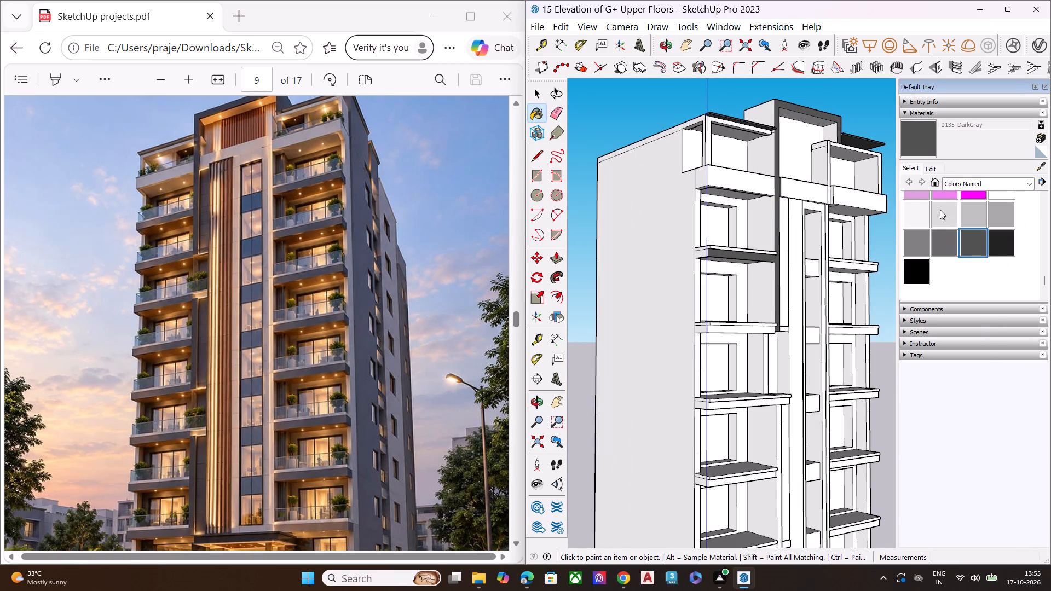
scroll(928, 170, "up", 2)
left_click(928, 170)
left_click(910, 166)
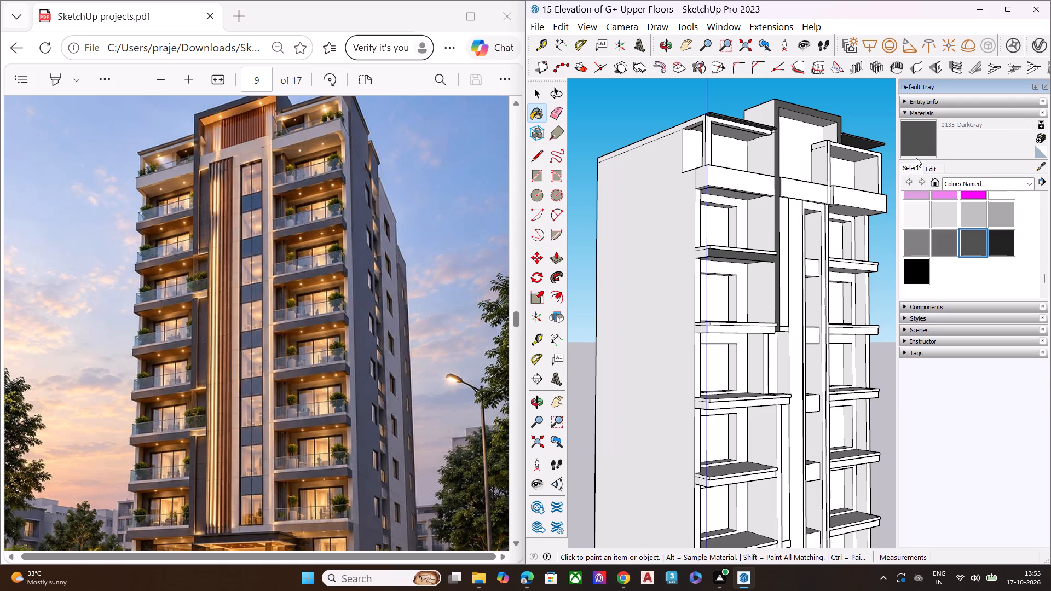
Show the entity information for the dark frame face around the top of the central bay.
left_click(925, 100)
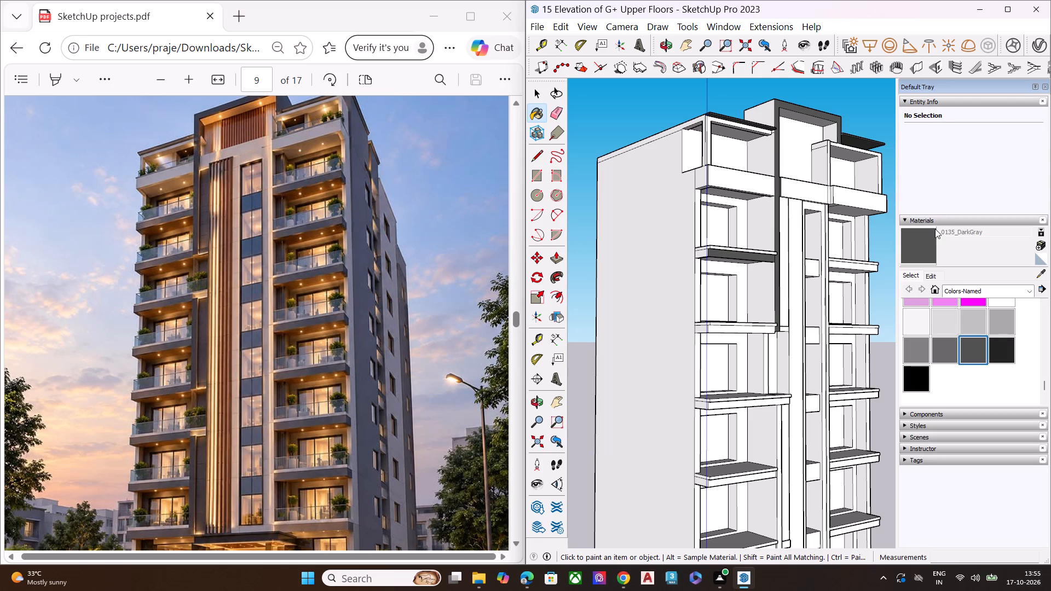
left_click(939, 113)
left_click(939, 113)
key("space")
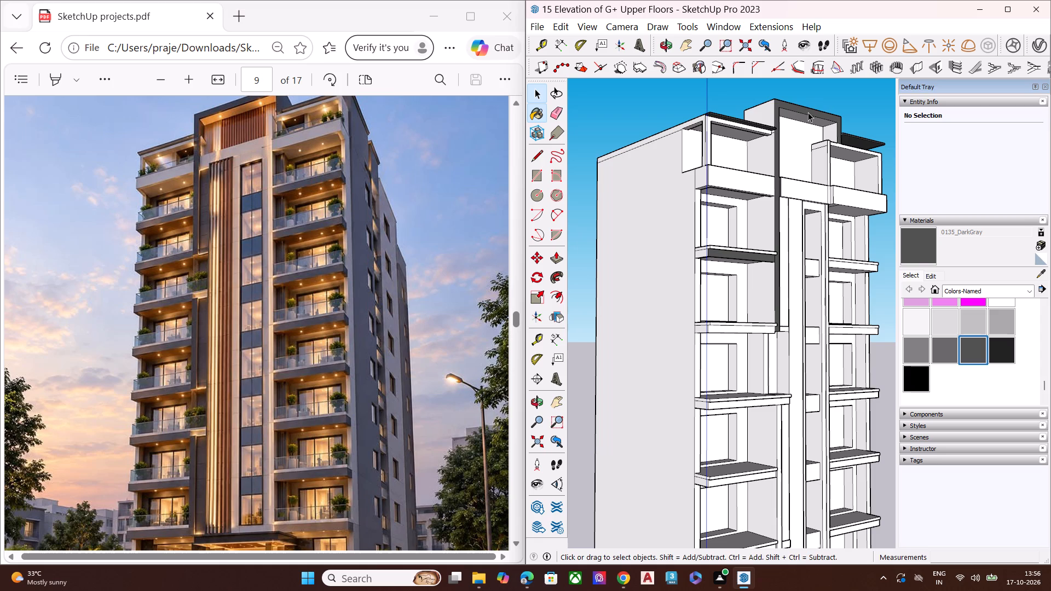
left_click(812, 112)
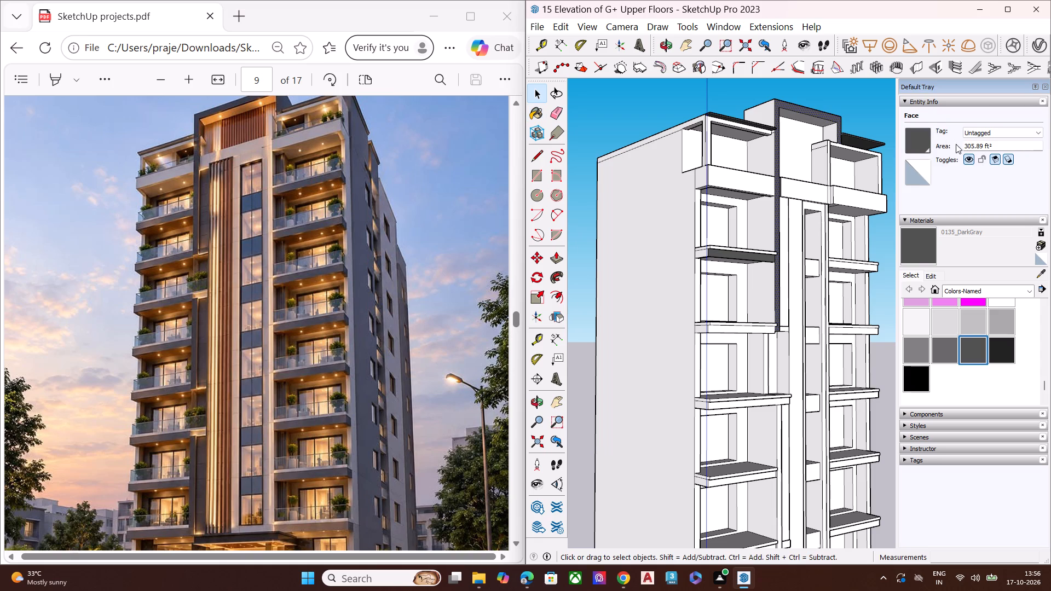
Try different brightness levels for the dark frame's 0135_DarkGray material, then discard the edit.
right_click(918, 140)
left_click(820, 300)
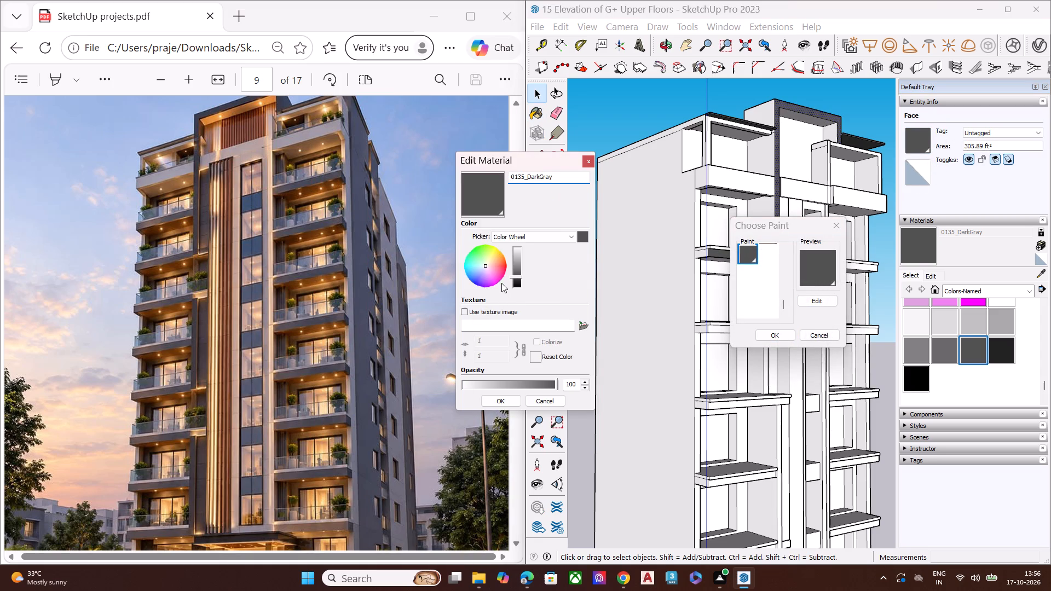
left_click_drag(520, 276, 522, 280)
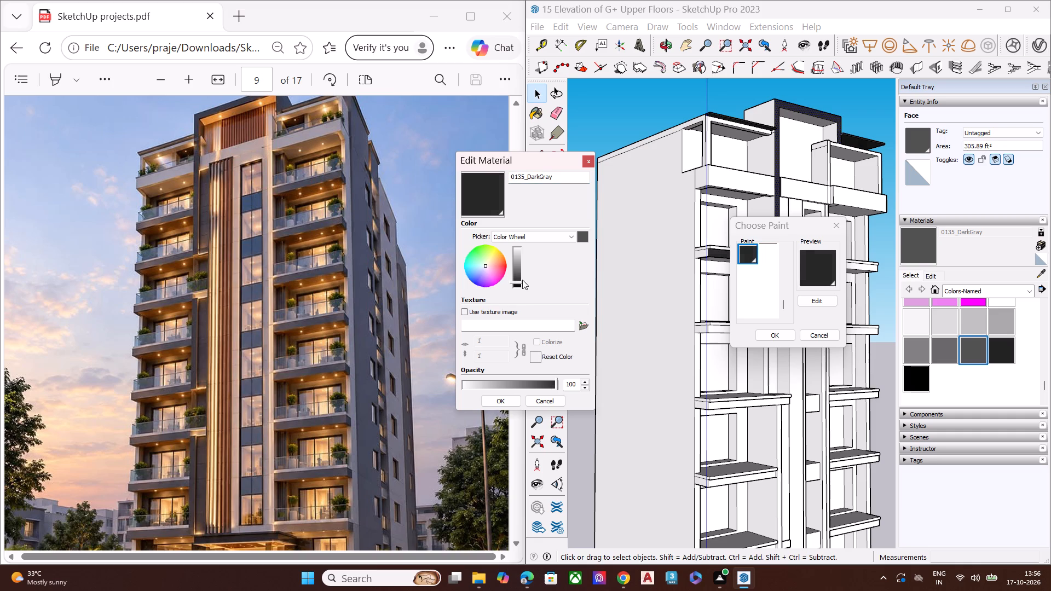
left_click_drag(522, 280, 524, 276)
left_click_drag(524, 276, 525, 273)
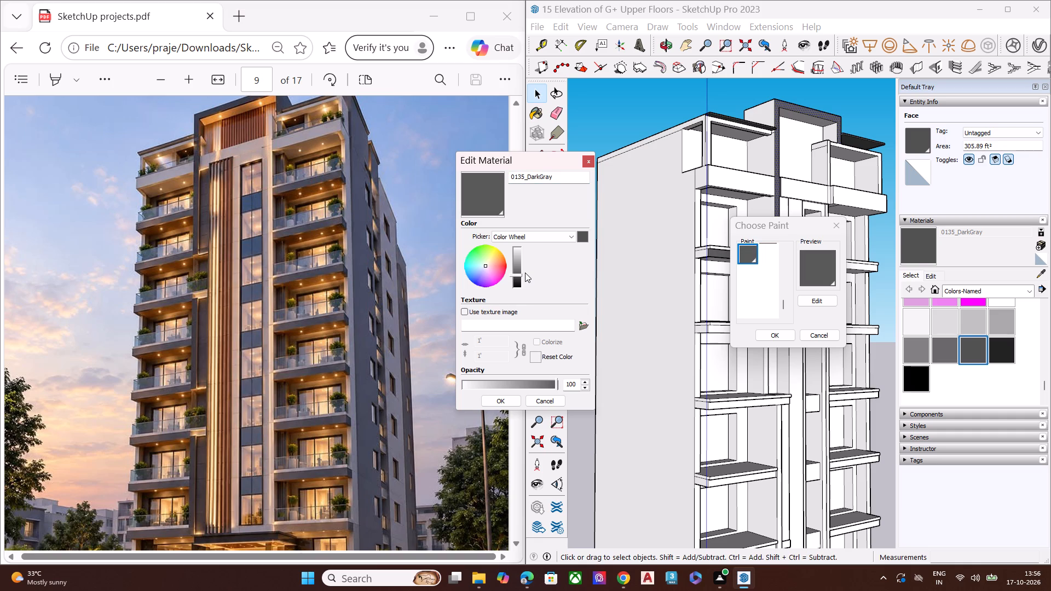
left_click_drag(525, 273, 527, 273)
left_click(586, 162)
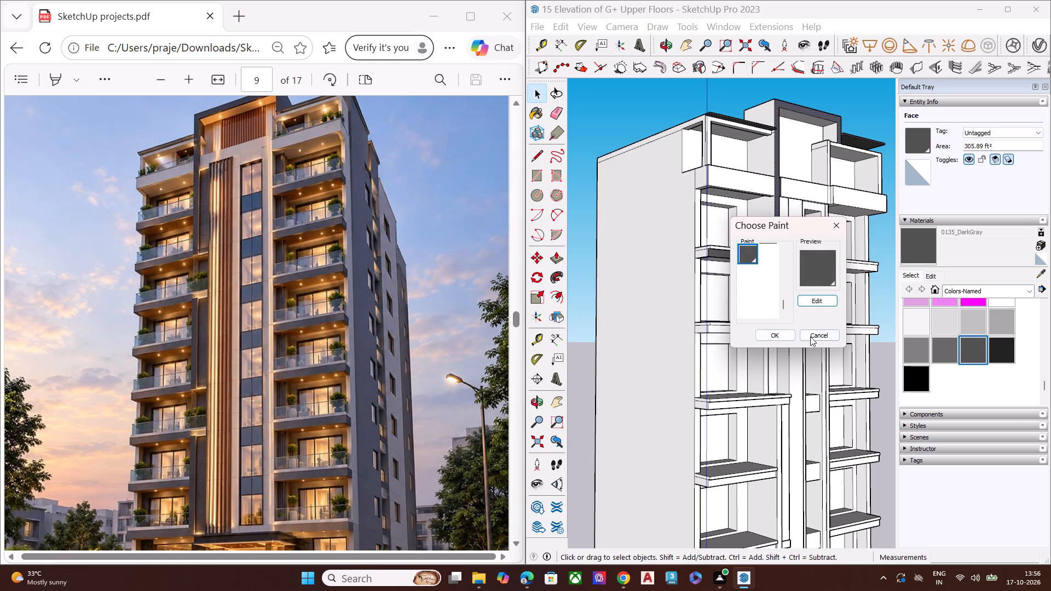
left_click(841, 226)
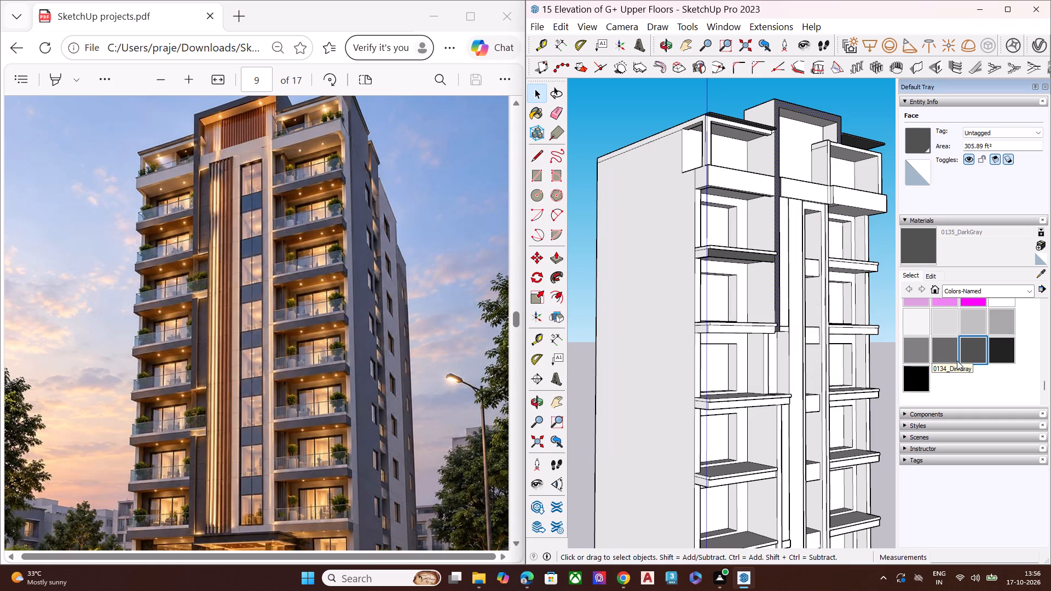
Browse the Colors-Named swatches for a shade matching the reference facade's dark frame.
scroll(957, 361, "up", 1)
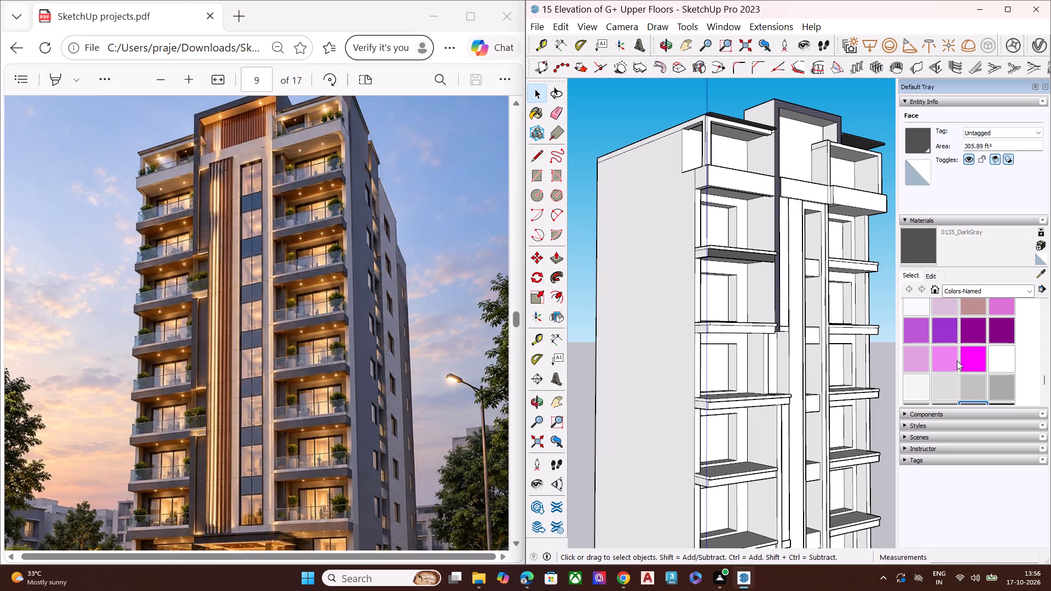
scroll(957, 360, "up", 1)
scroll(957, 360, "down", 1)
scroll(957, 360, "up", 7)
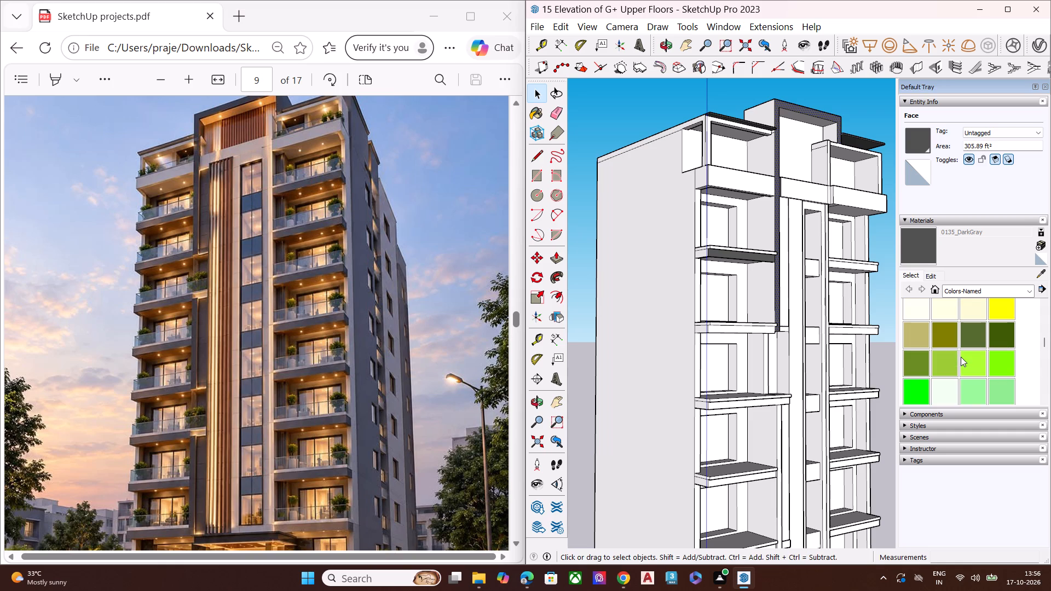
scroll(961, 351, "up", 5)
scroll(961, 351, "down", 4)
scroll(961, 351, "up", 1)
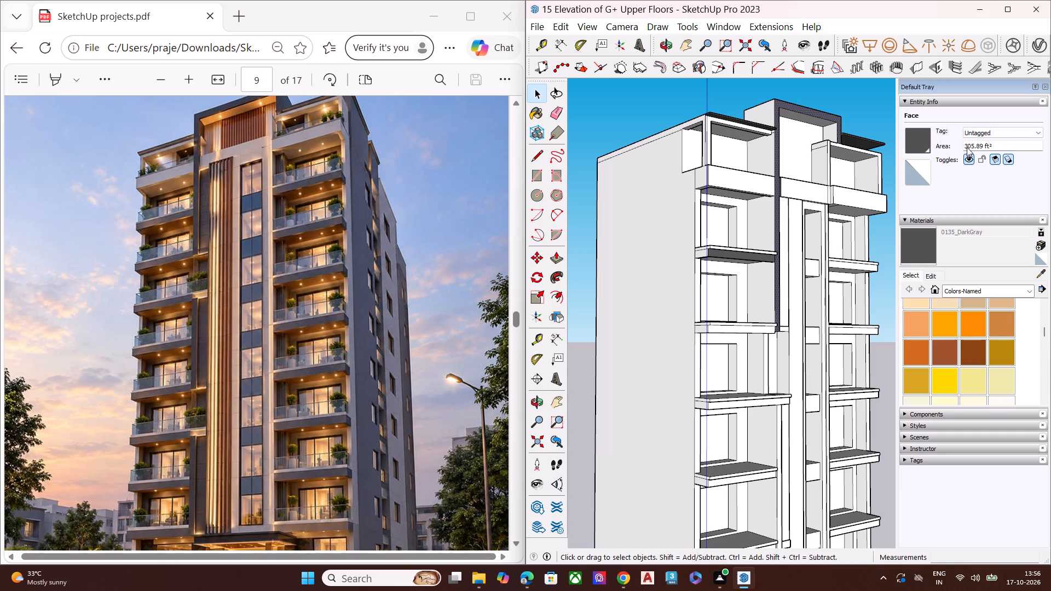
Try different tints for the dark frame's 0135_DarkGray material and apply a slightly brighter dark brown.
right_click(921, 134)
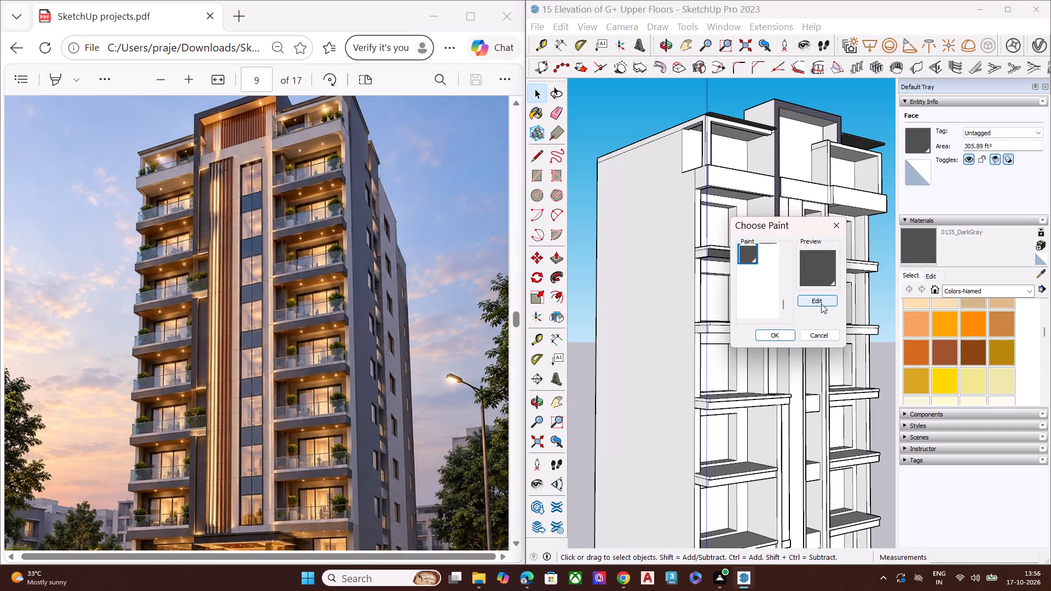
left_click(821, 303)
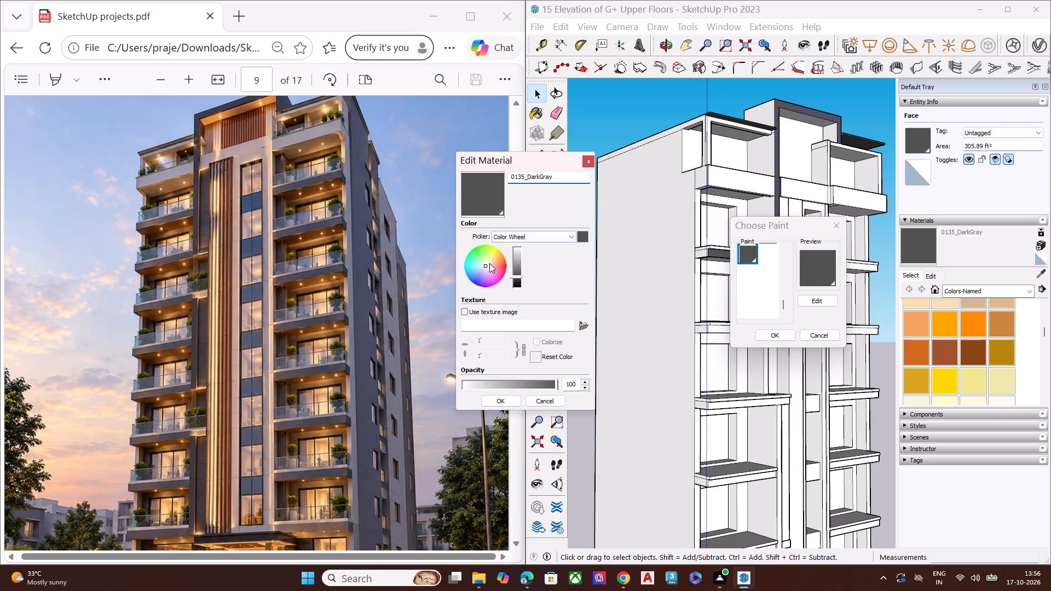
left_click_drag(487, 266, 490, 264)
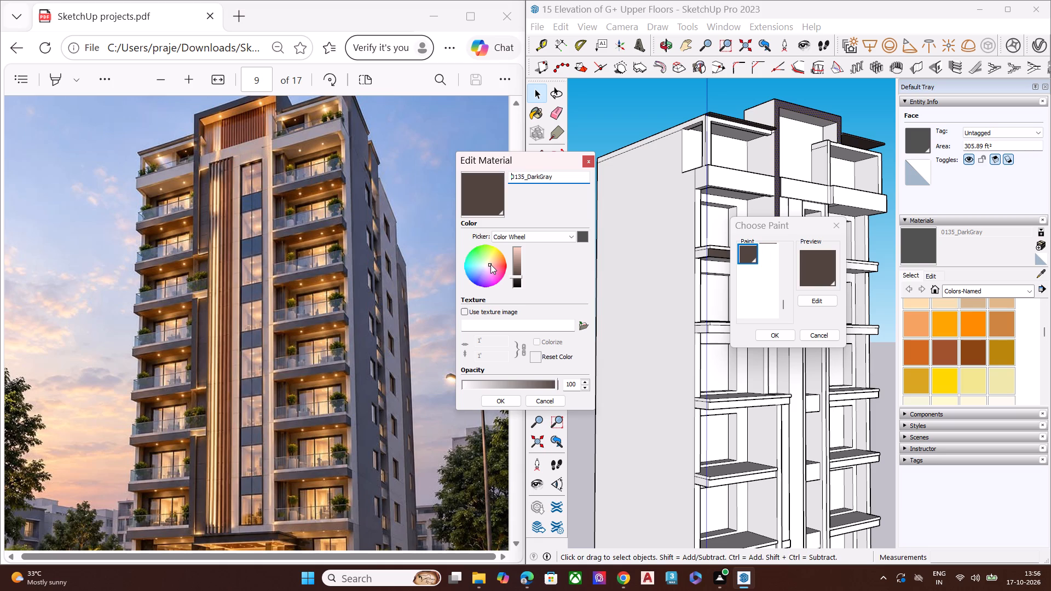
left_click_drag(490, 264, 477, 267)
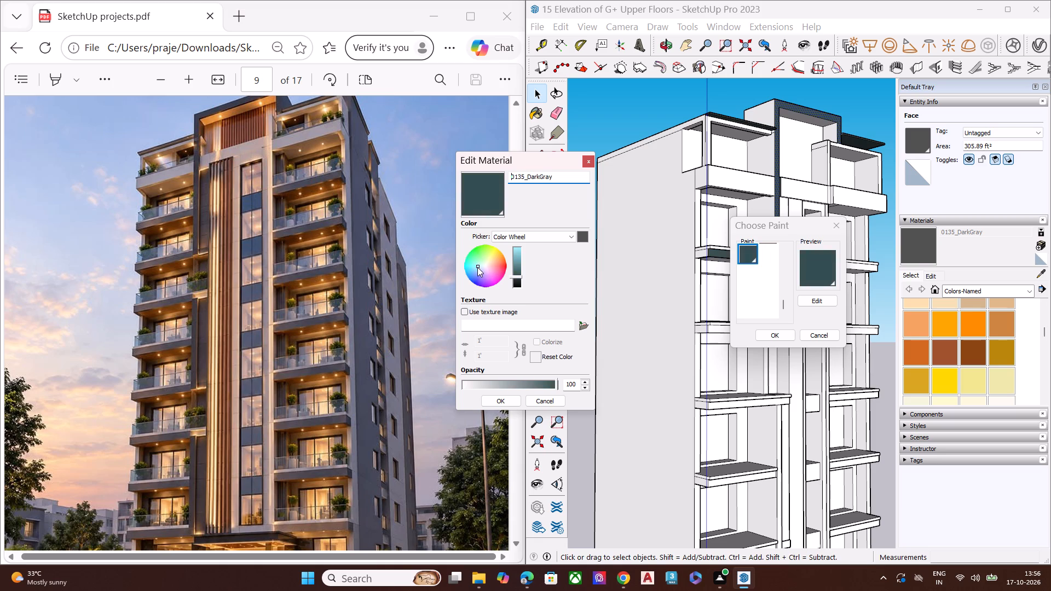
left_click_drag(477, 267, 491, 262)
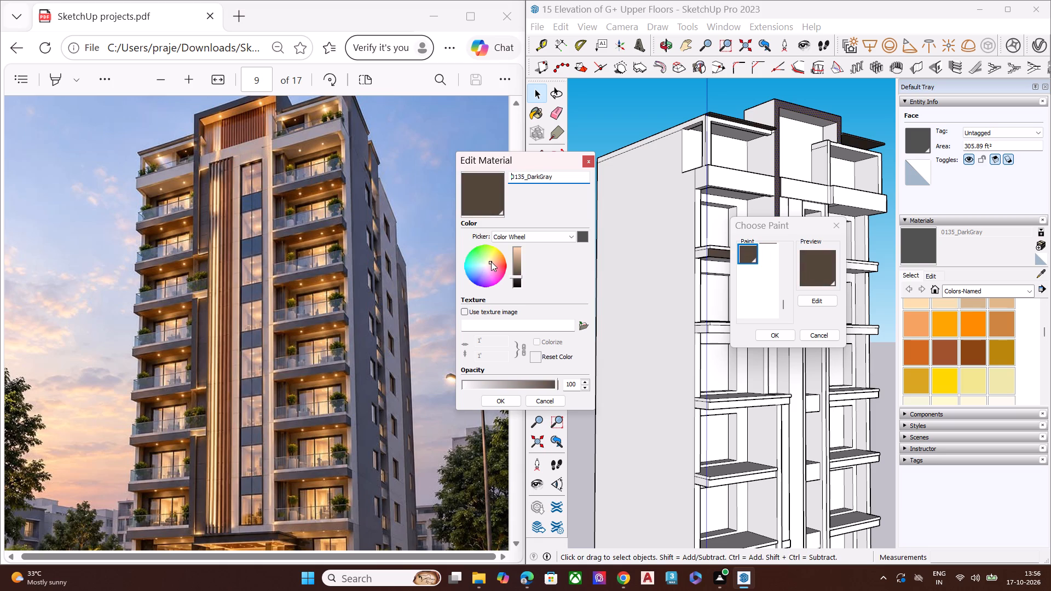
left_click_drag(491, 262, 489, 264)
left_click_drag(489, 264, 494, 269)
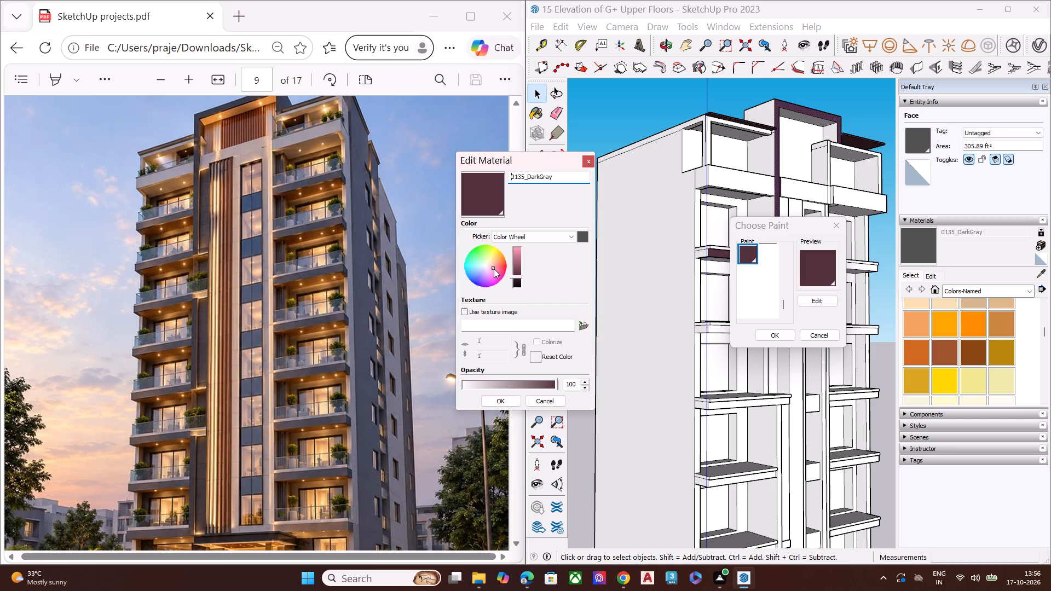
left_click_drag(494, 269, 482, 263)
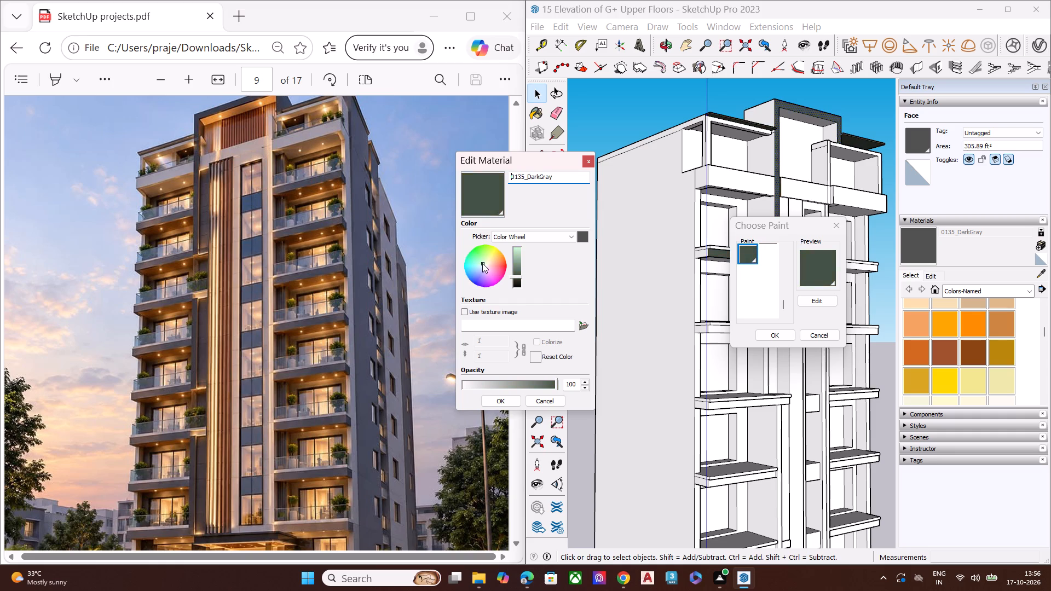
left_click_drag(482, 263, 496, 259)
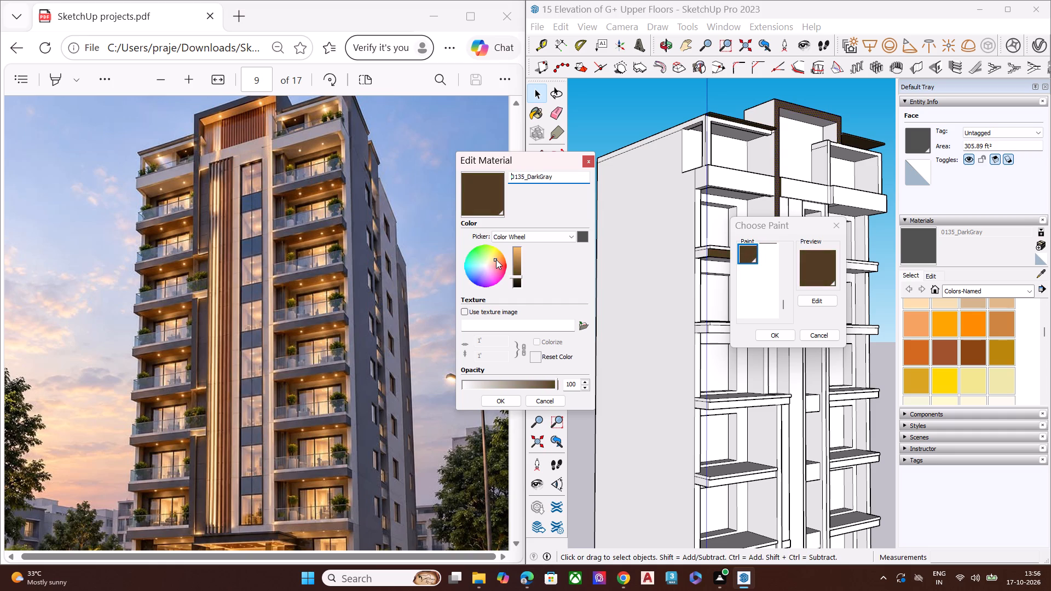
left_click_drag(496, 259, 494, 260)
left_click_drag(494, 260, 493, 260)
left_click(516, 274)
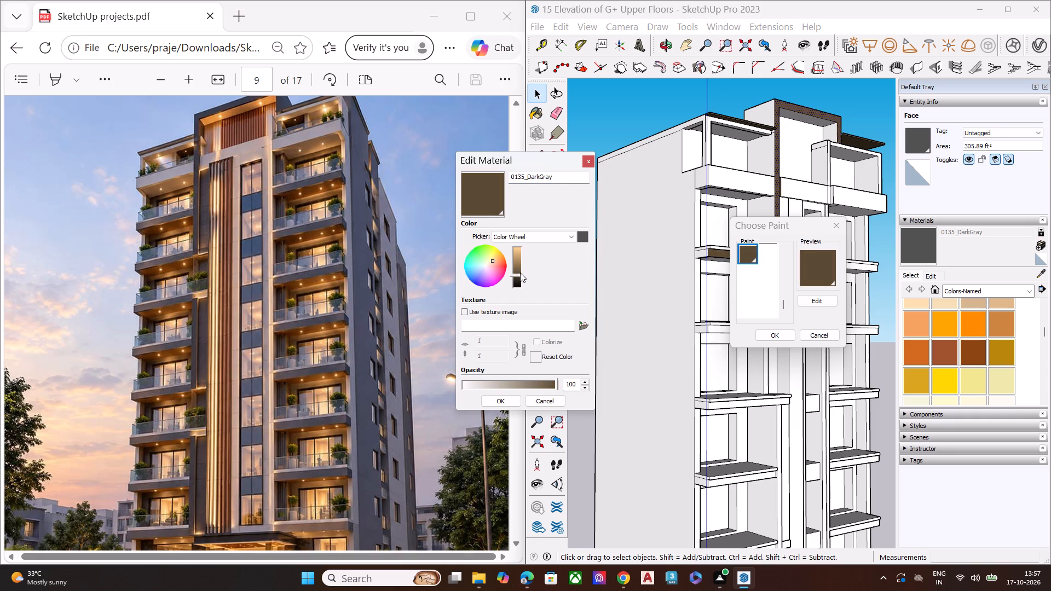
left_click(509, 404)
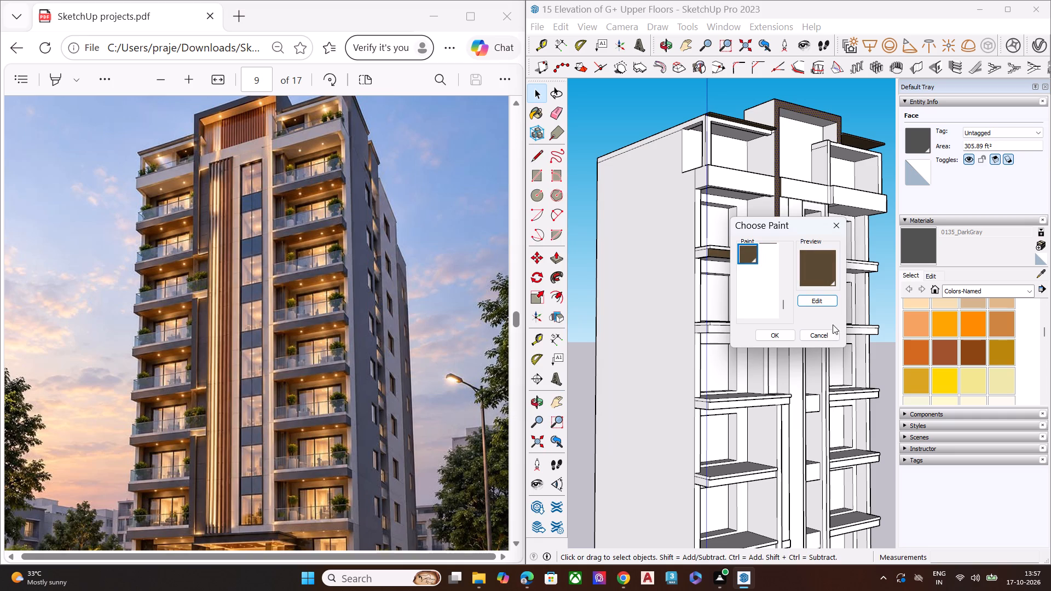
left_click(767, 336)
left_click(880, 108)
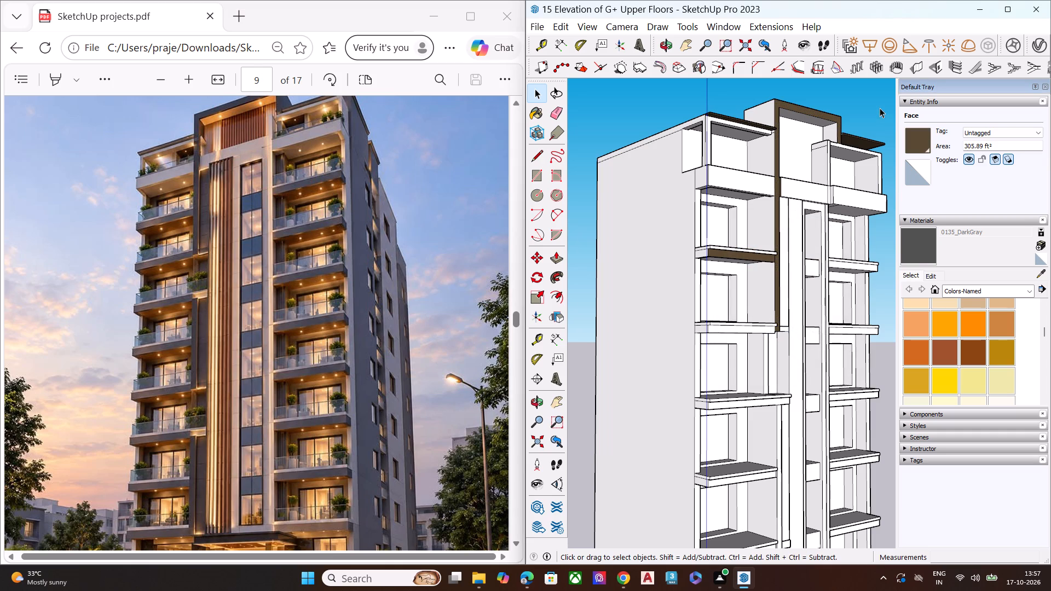
Retune the dark frame's 0135_DarkGray material to a nearly neutral dark gray with a faint purple tint.
middle_click_drag(843, 123, 777, 207)
scroll(721, 193, "up", 1)
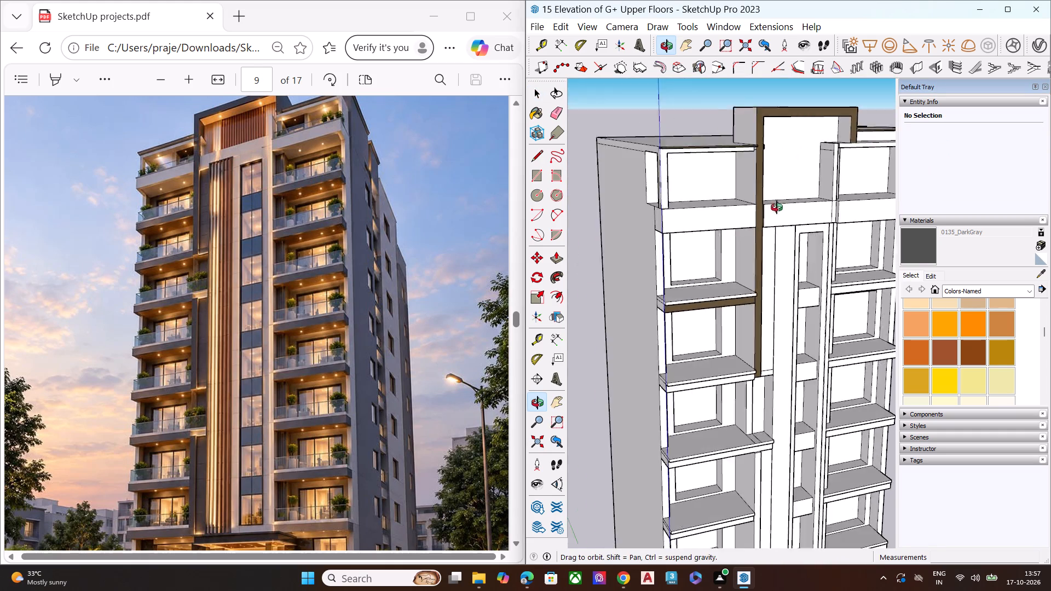
middle_click_drag(777, 207, 840, 130)
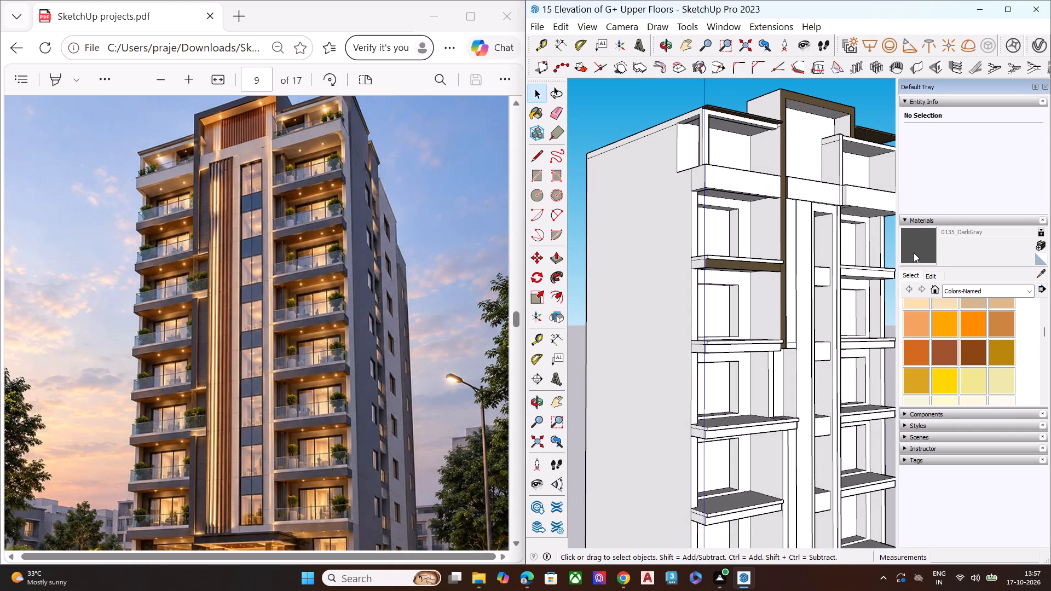
left_click(835, 109)
left_click(841, 108)
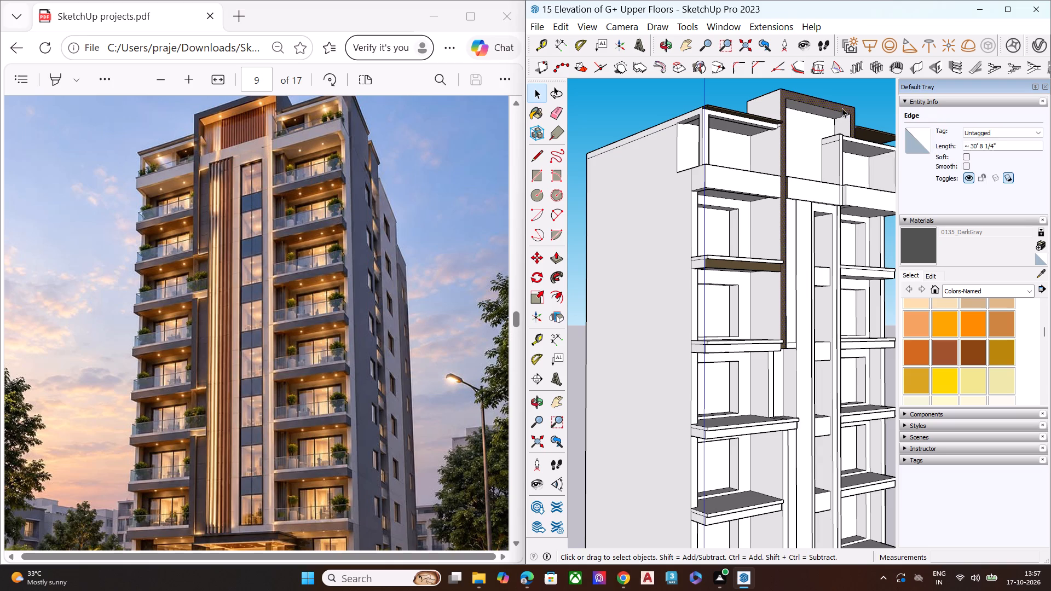
left_click(926, 146)
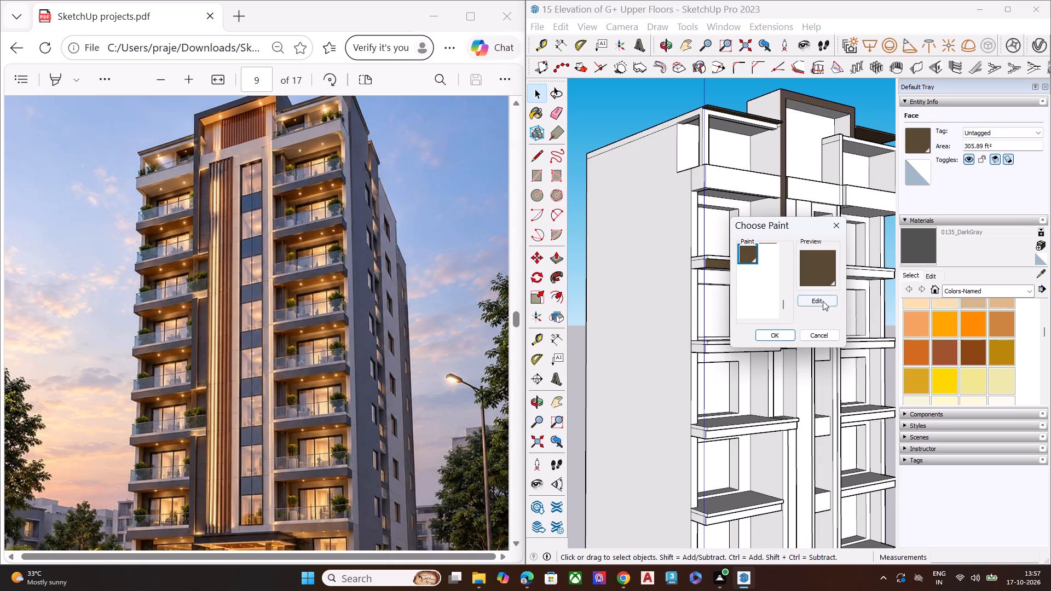
left_click(823, 301)
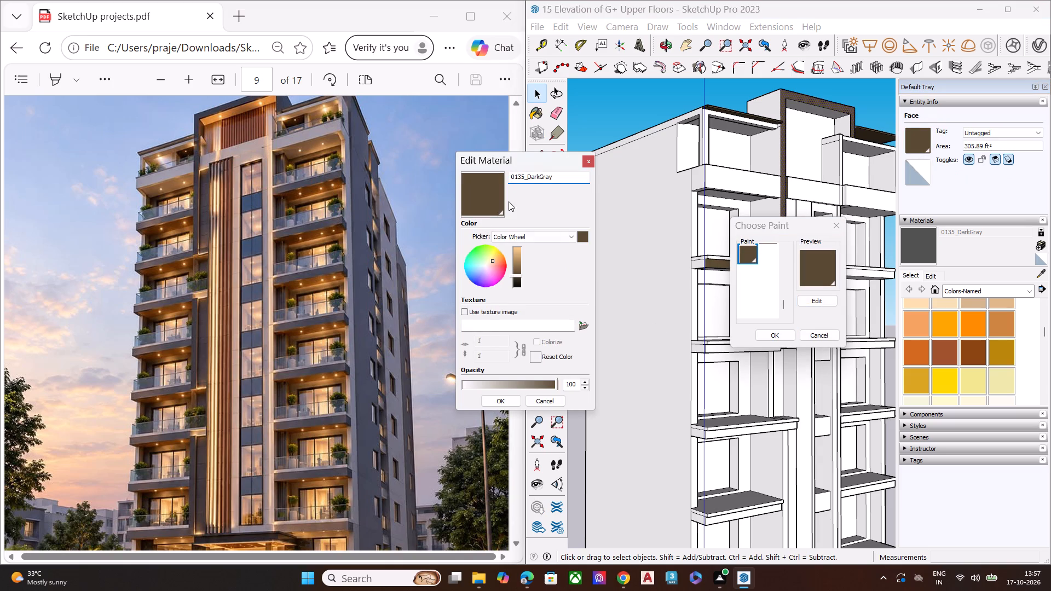
left_click_drag(493, 259, 487, 264)
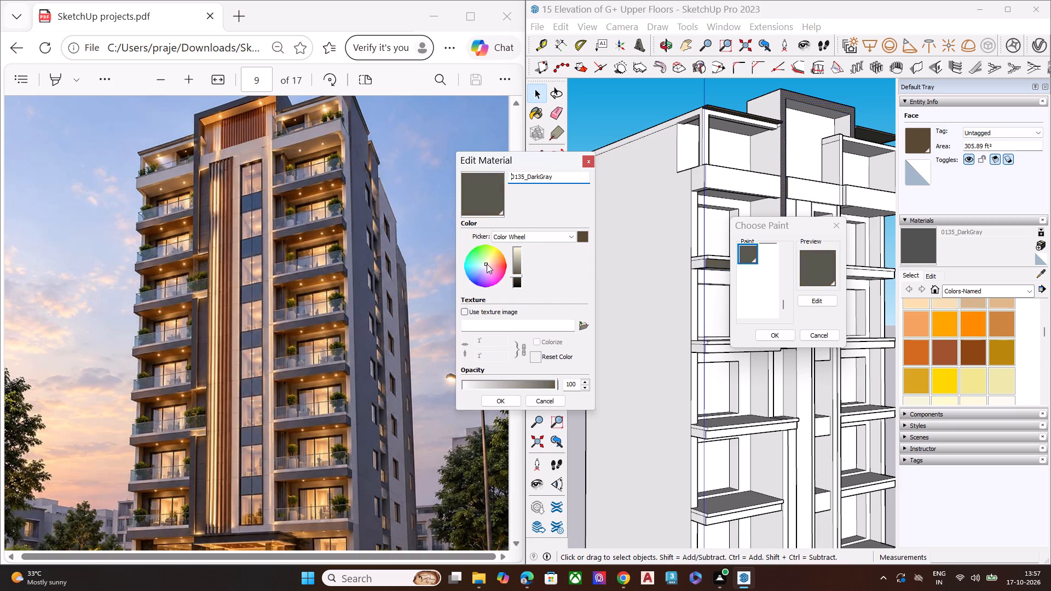
left_click_drag(487, 264, 490, 266)
left_click_drag(490, 266, 489, 267)
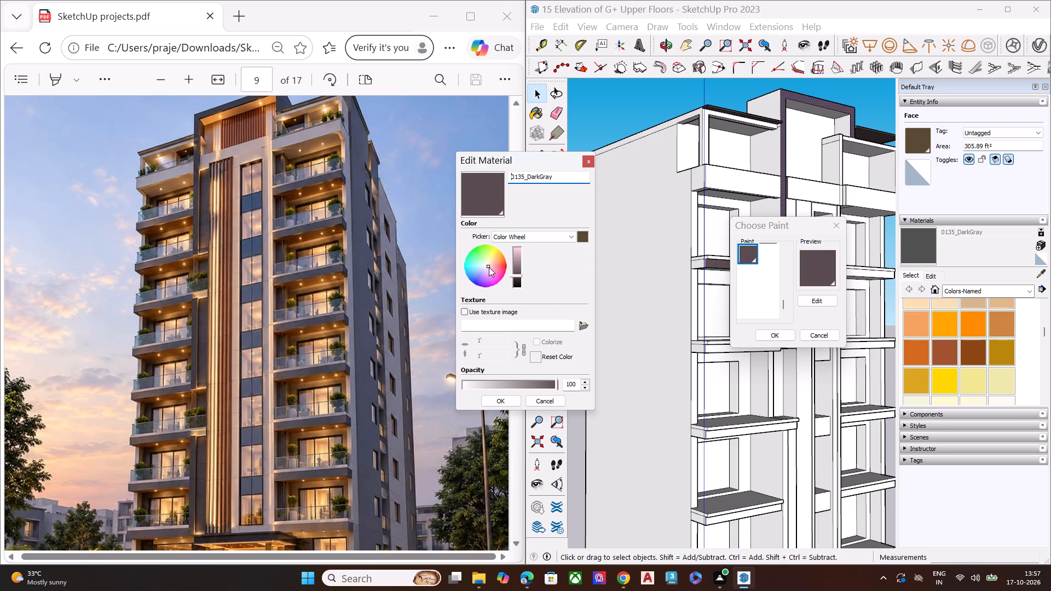
left_click_drag(489, 267, 487, 267)
left_click(513, 277)
left_click(505, 399)
left_click(839, 225)
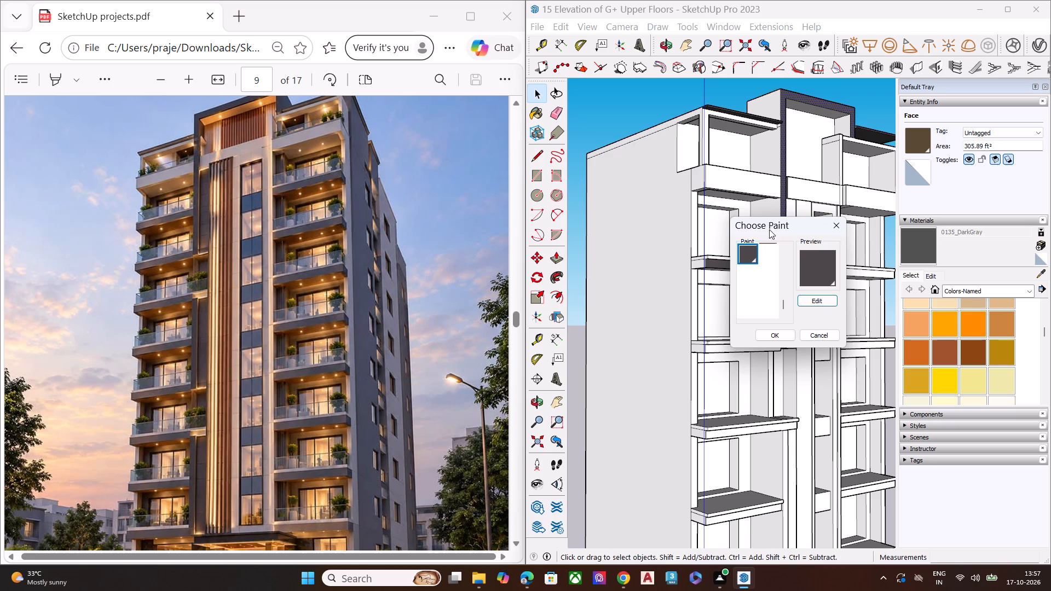
left_click(880, 97)
left_click(772, 337)
left_click(781, 336)
left_click(835, 229)
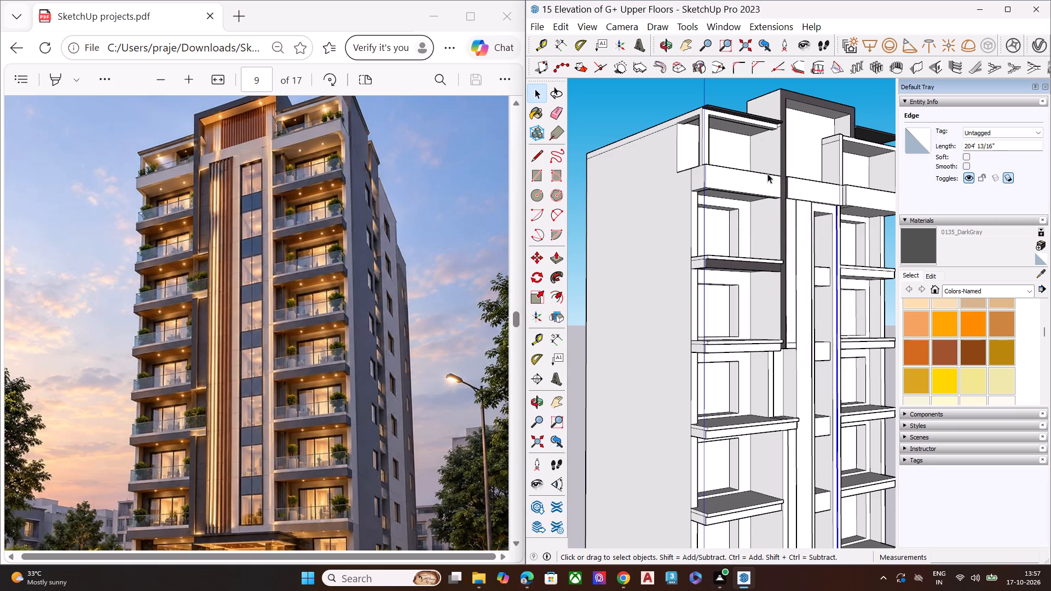
Paint the white wall face under the roof slab beside the central frame with 0135_DarkGray.
scroll(682, 240, "down", 3)
middle_click_drag(810, 246, 755, 263)
scroll(810, 246, "down", 1)
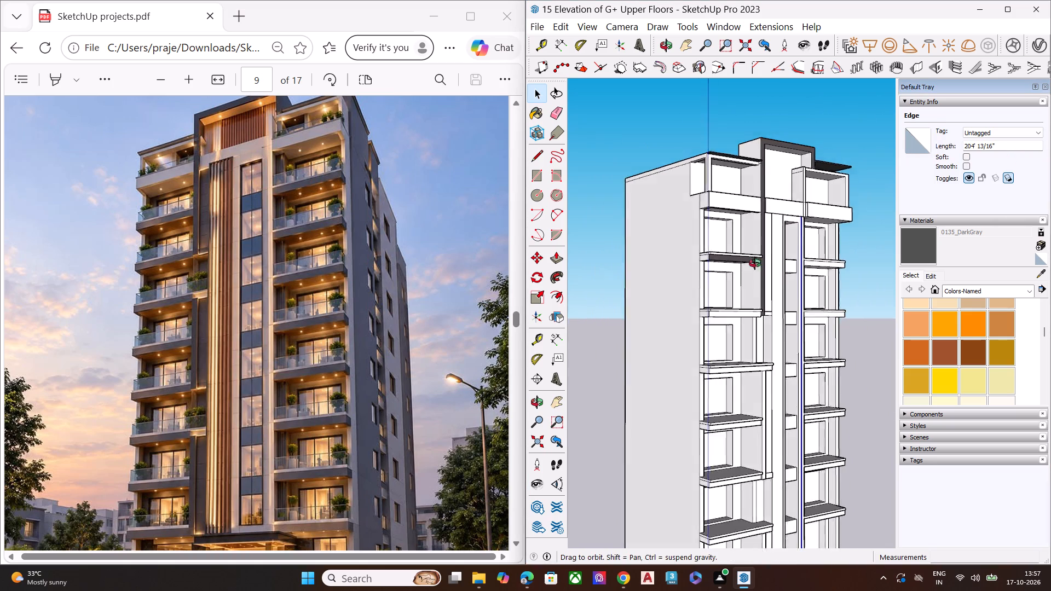
middle_click_drag(755, 263, 507, 305)
middle_click_drag(766, 272, 650, 247)
scroll(652, 217, "up", 2)
scroll(748, 114, "down", 1)
scroll(748, 114, "up", 4)
scroll(748, 114, "down", 1)
scroll(748, 114, "up", 4)
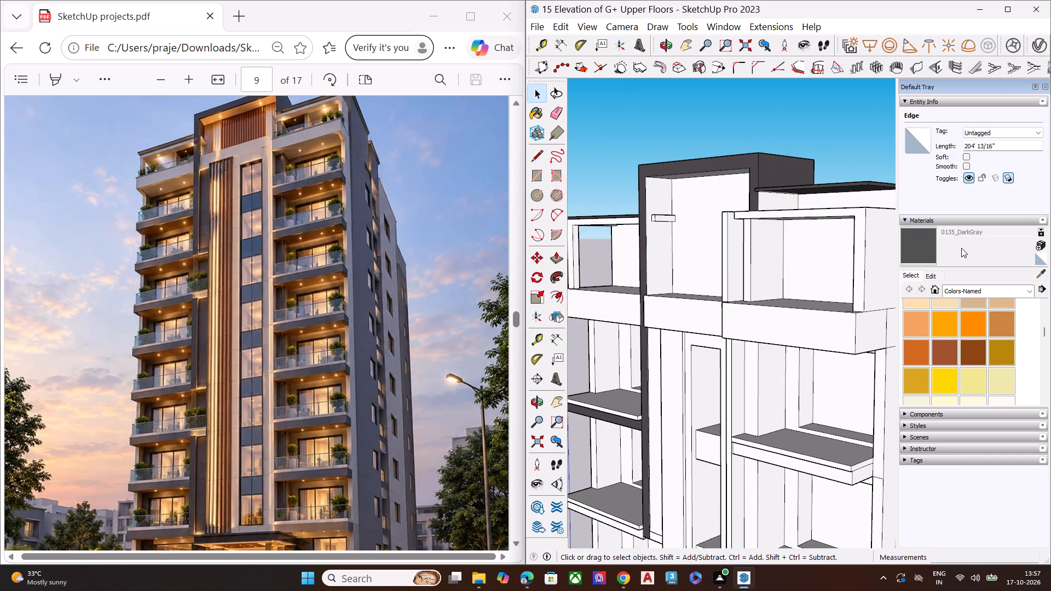
left_click(922, 248)
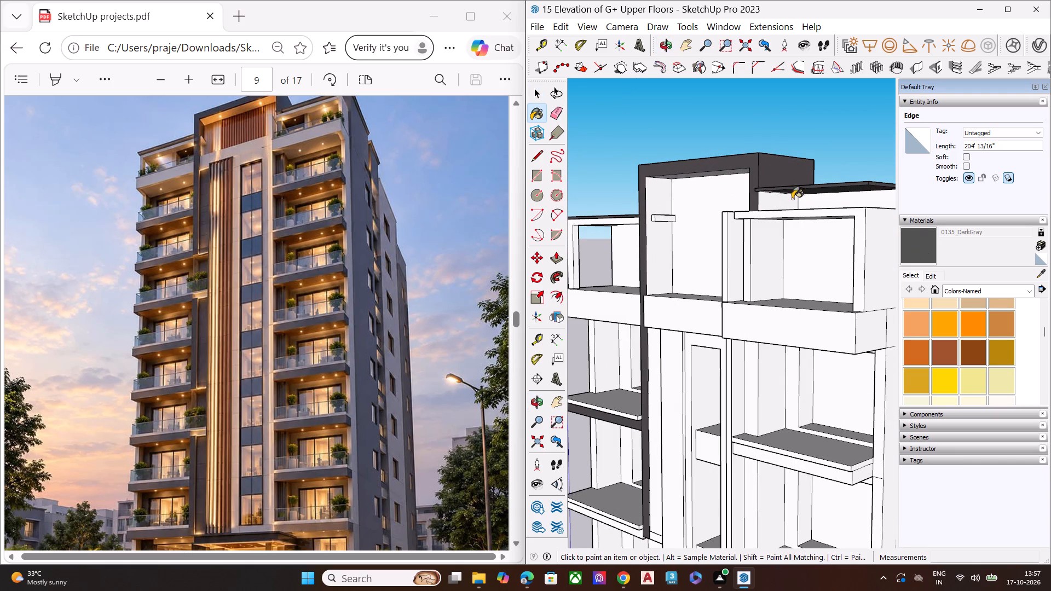
left_click(779, 198)
Paint the remaining wall and return faces under the roof slab beside the central frame with the [0135_DarkGray]1 material.
middle_click_drag(811, 197, 772, 125)
scroll(772, 146, "up", 1)
scroll(746, 165, "down", 1)
scroll(742, 166, "up", 7)
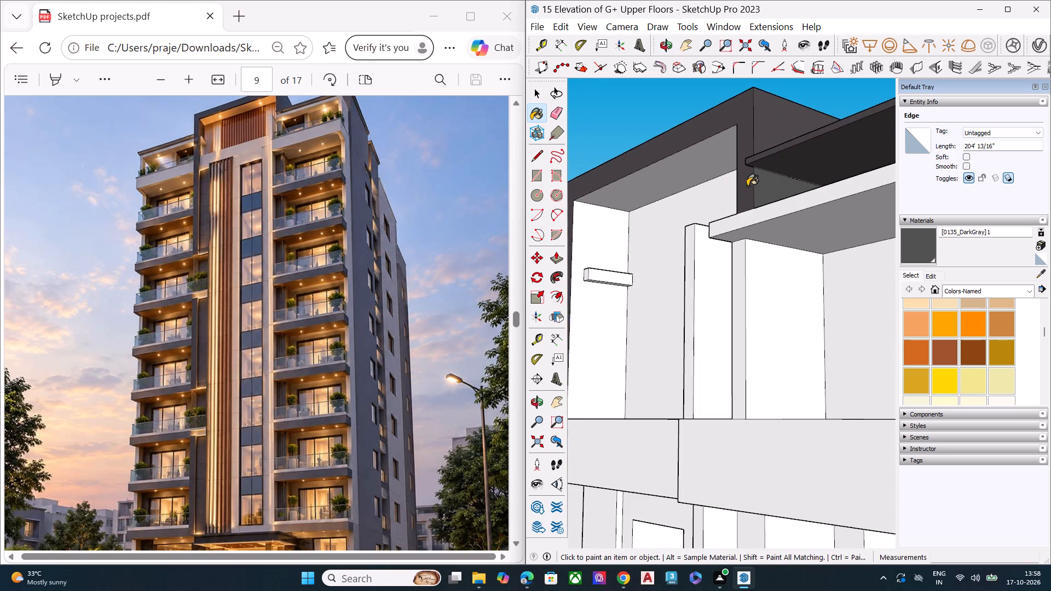
scroll(787, 167, "up", 9)
middle_click_drag(764, 177, 853, 161)
middle_click_drag(786, 169, 604, 188)
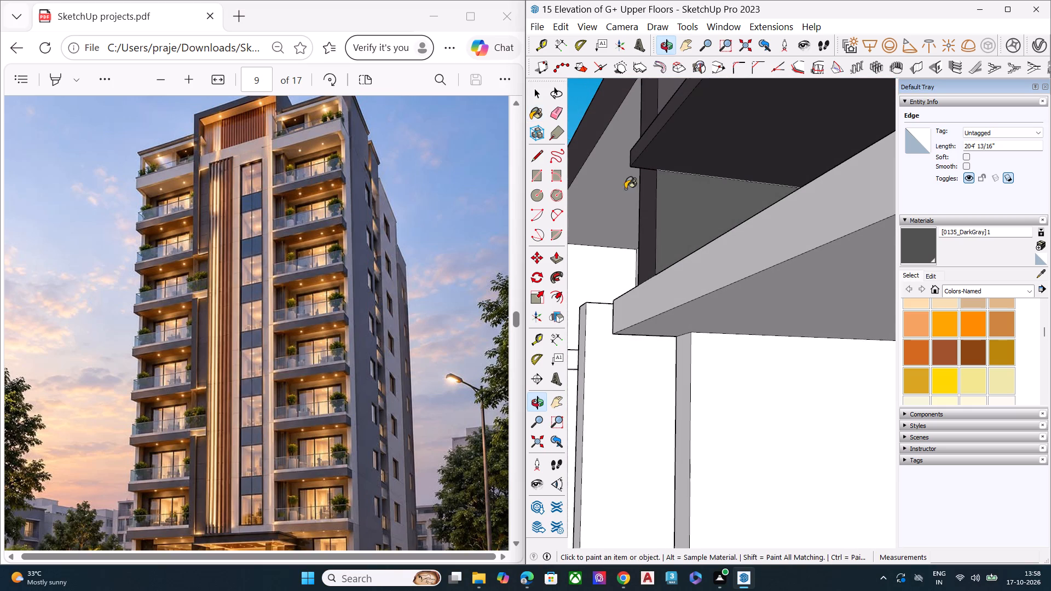
left_click(685, 172)
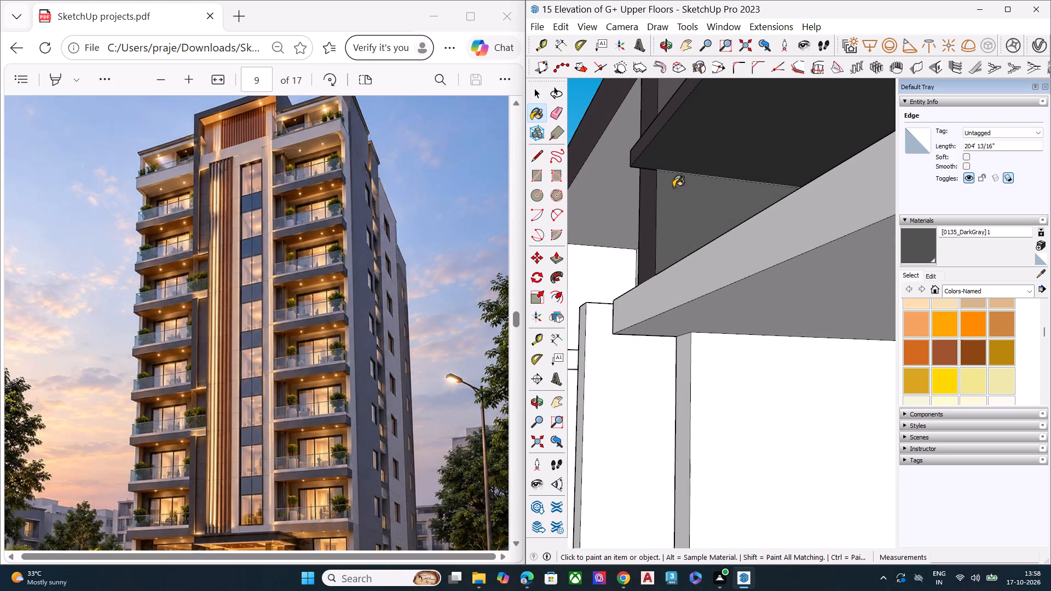
scroll(666, 194, "down", 13)
scroll(659, 196, "up", 1)
scroll(659, 196, "down", 8)
left_click(858, 153)
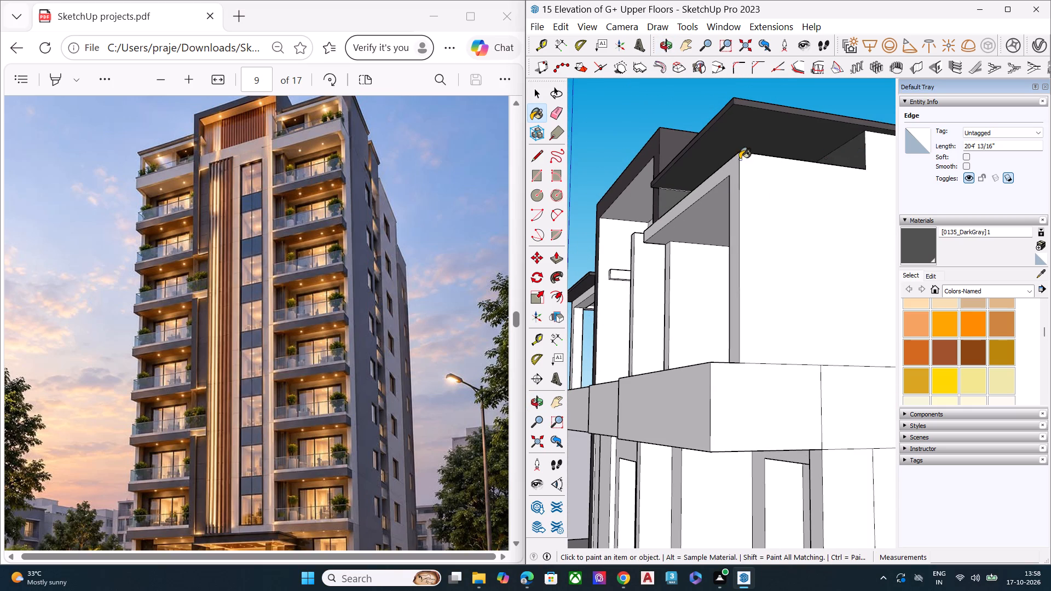
Draw a vertical line about 25' long on the side wall, from the parapet band's lower edge to the roof slab's notch corner.
scroll(728, 167, "down", 2)
scroll(726, 171, "up", 1)
scroll(726, 171, "down", 3)
middle_click_drag(821, 214, 755, 233)
middle_click_drag(747, 228, 726, 227)
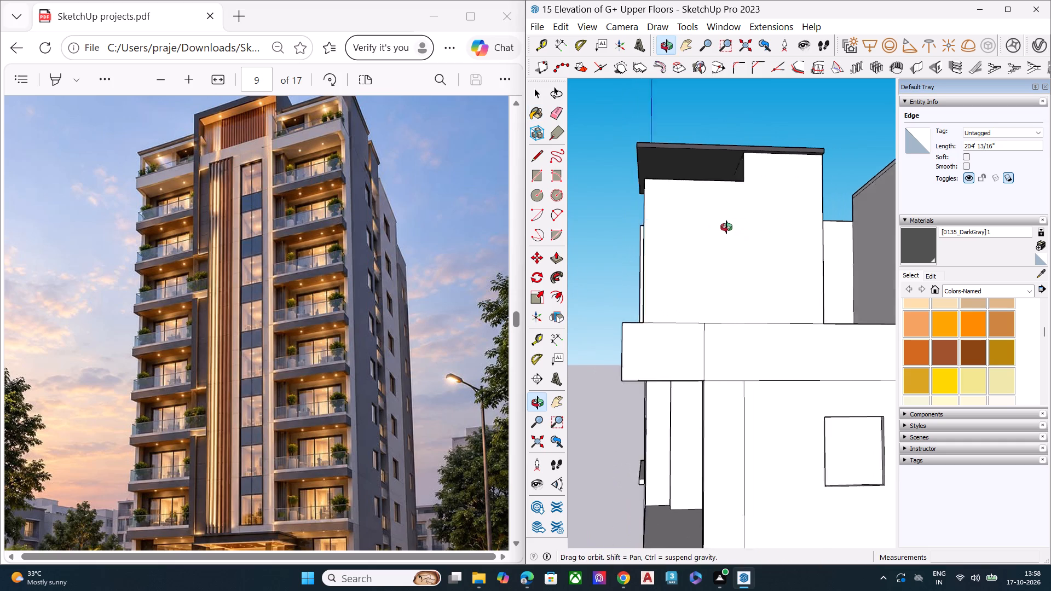
middle_click_drag(726, 227, 685, 228)
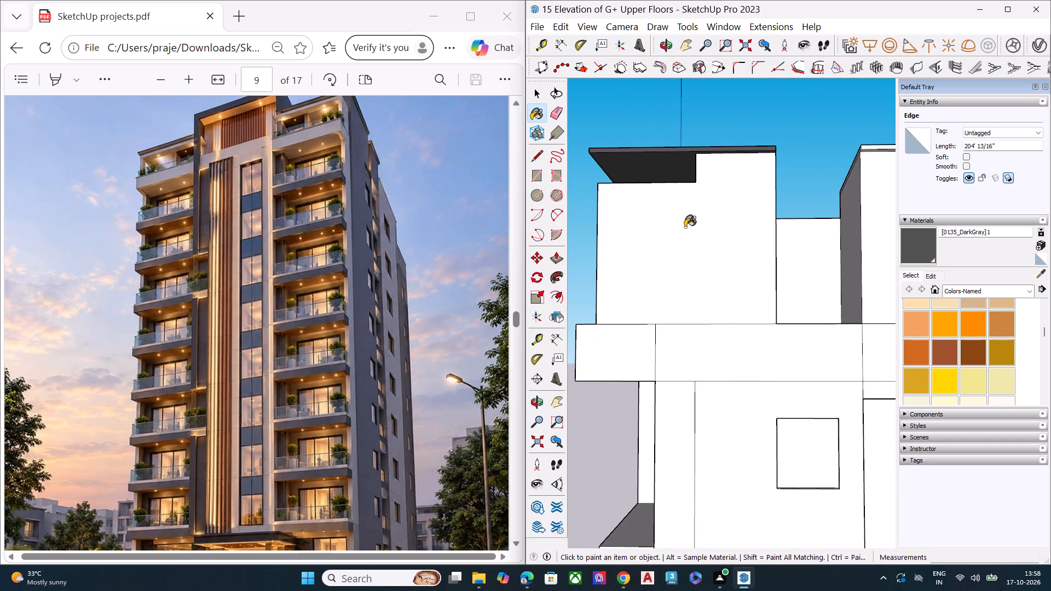
key("l")
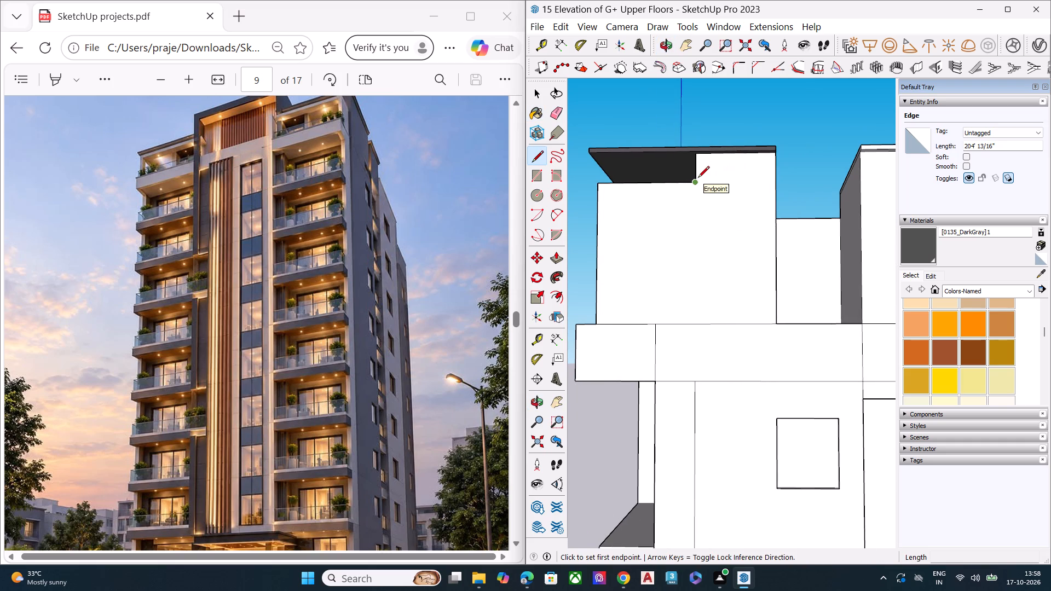
left_click(694, 380)
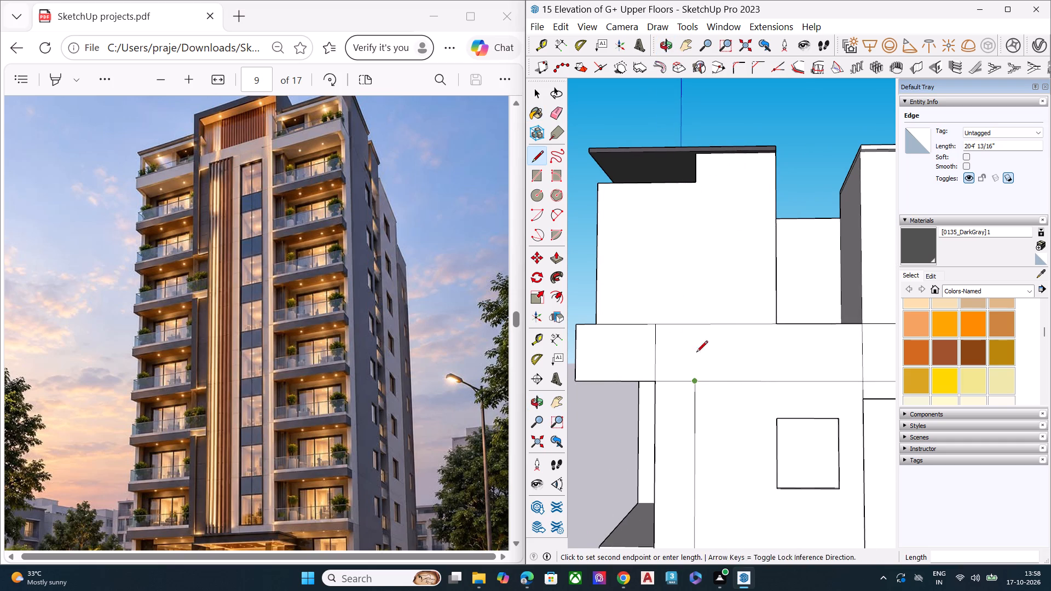
left_click(697, 186)
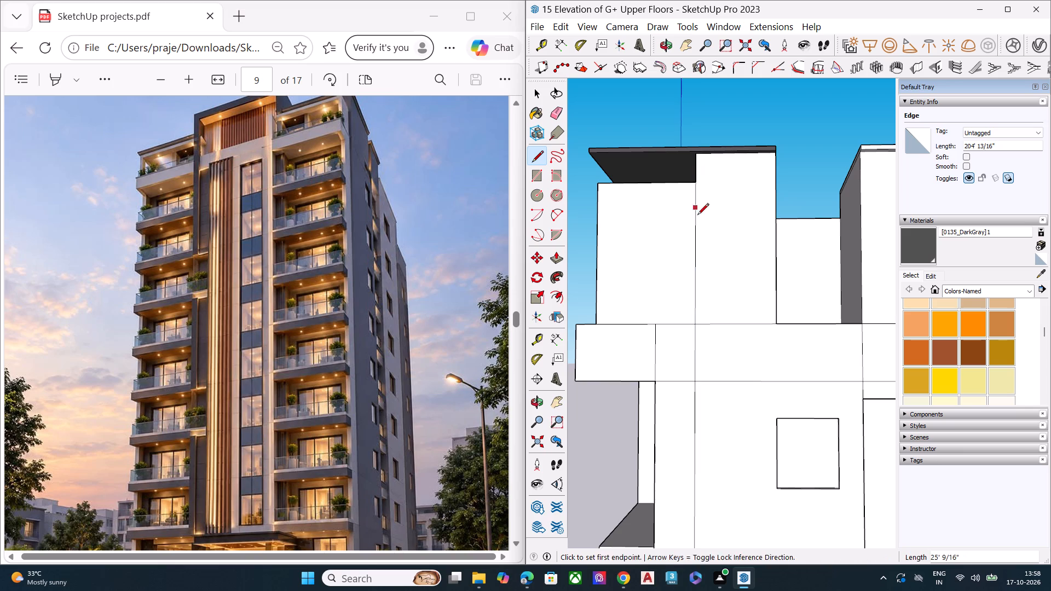
key("space")
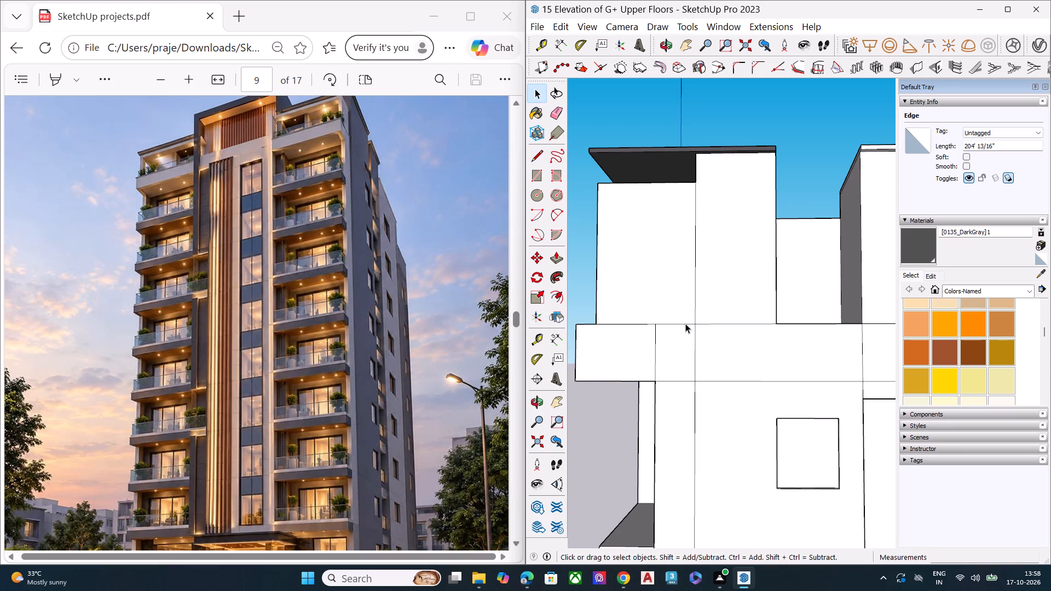
Erase the short vertical edge crossing the parapet band on the side elevation.
key("e")
left_click(654, 349)
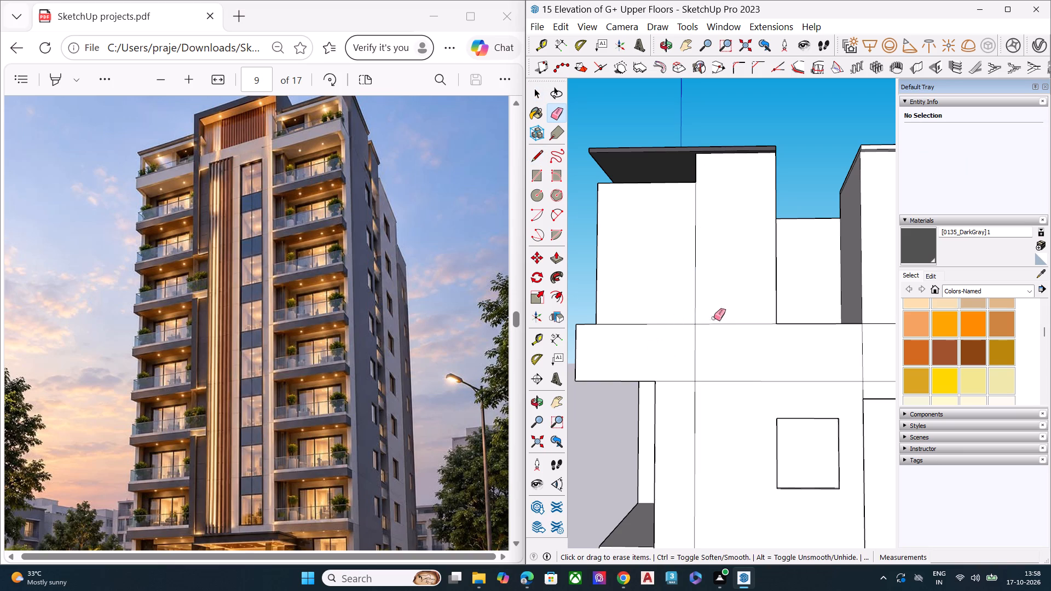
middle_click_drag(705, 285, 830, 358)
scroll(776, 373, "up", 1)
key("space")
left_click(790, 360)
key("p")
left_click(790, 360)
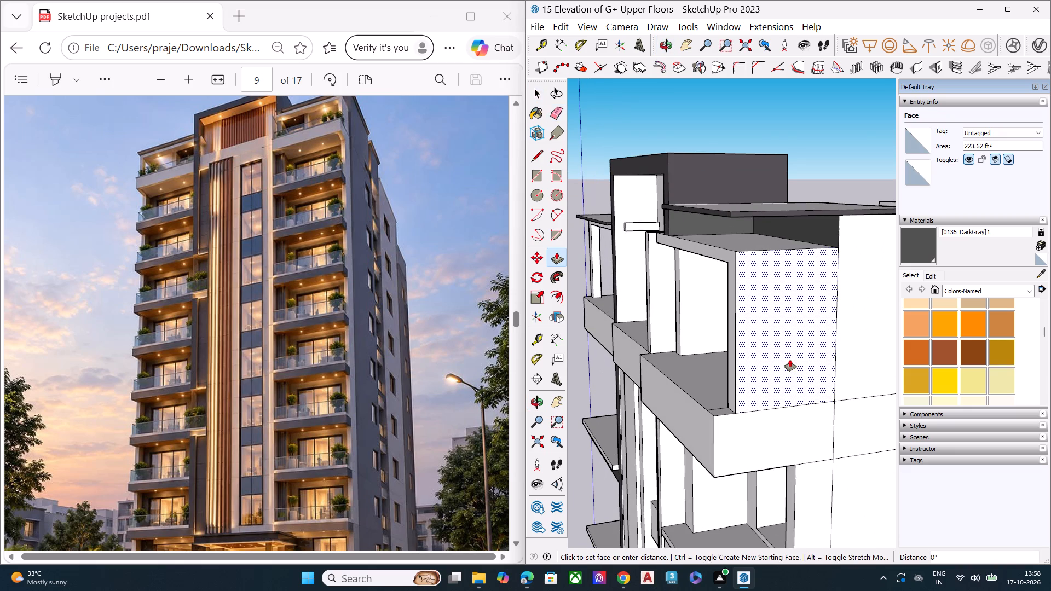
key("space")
Paint the top-floor side wall strip and the windowed side wall below it with [0135_DarkGray]1.
scroll(758, 344, "down", 5)
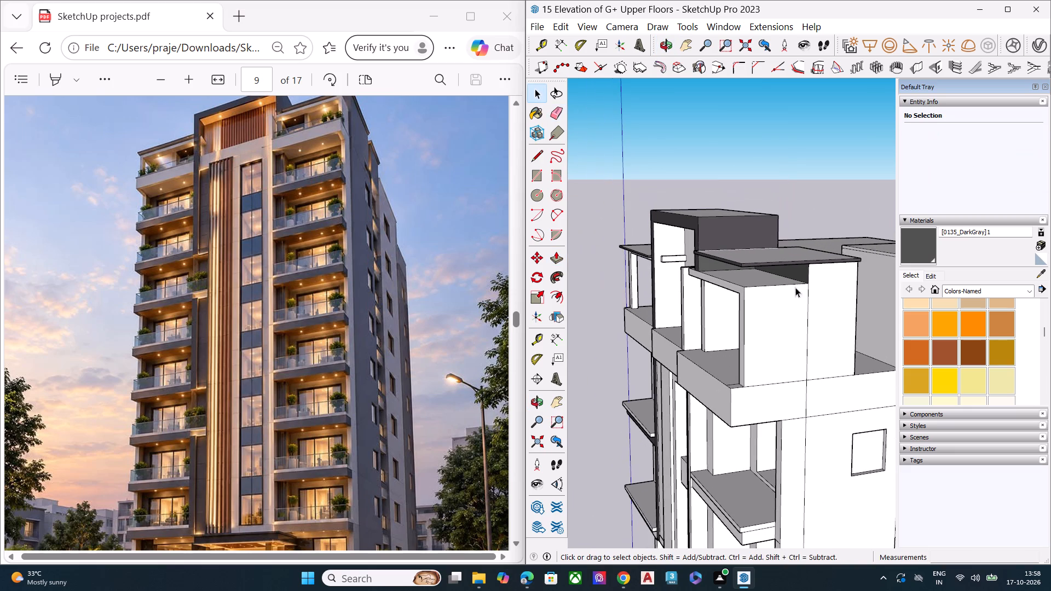
left_click(829, 197)
middle_click_drag(821, 239, 876, 79)
scroll(779, 229, "down", 3)
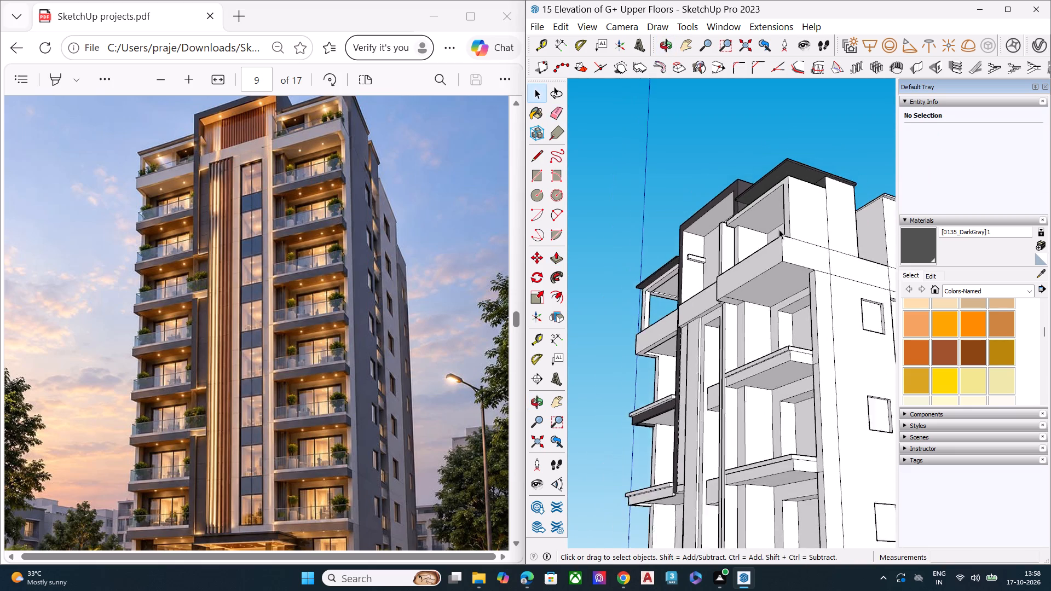
scroll(779, 229, "down", 3)
middle_click_drag(779, 280, 804, 317)
left_click(933, 241)
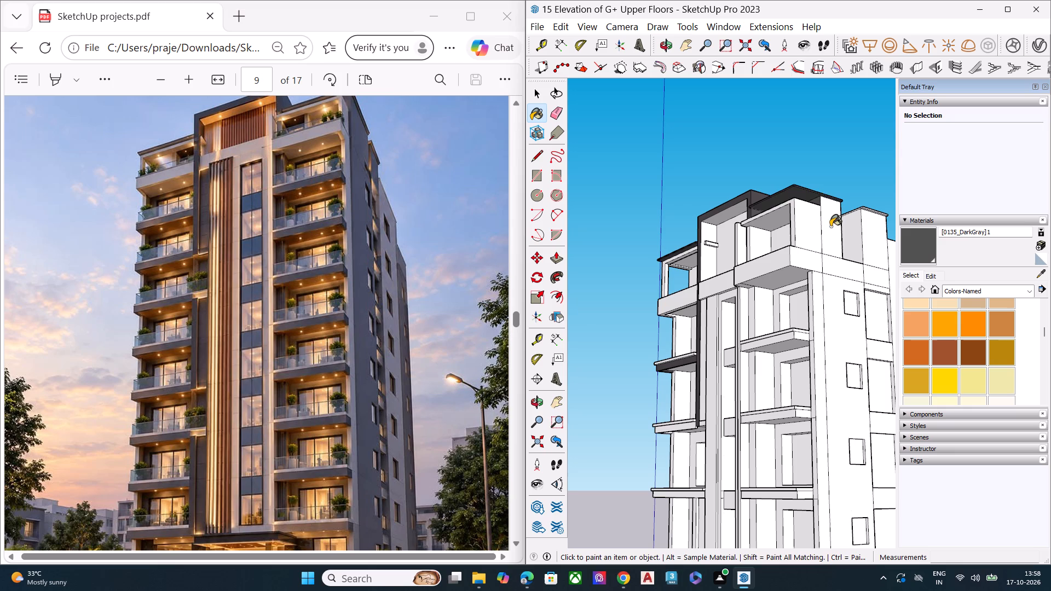
left_click(830, 227)
left_click(834, 297)
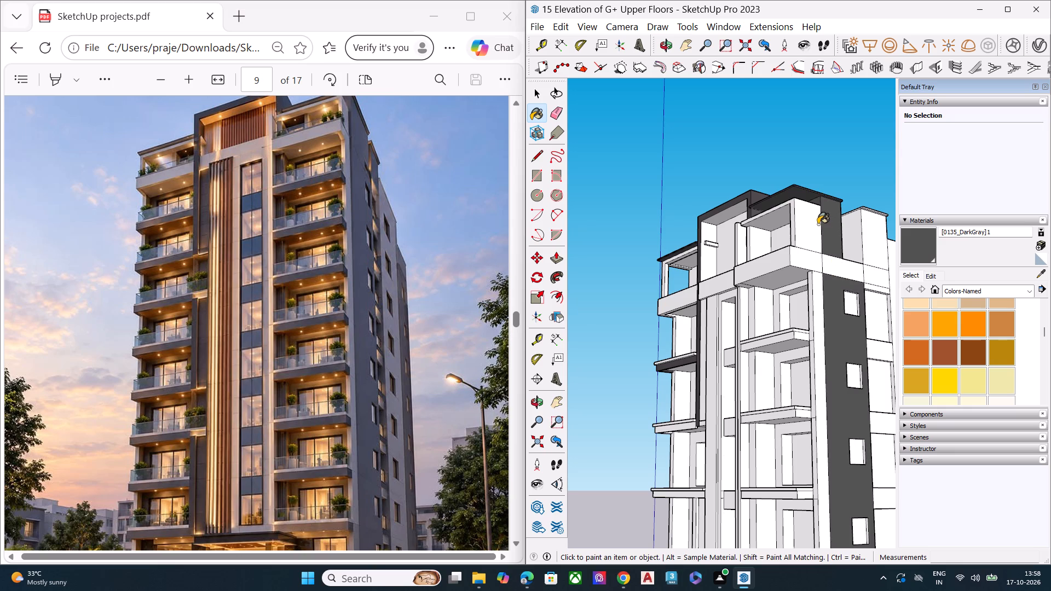
scroll(818, 224, "down", 5)
middle_click_drag(818, 224, 787, 331)
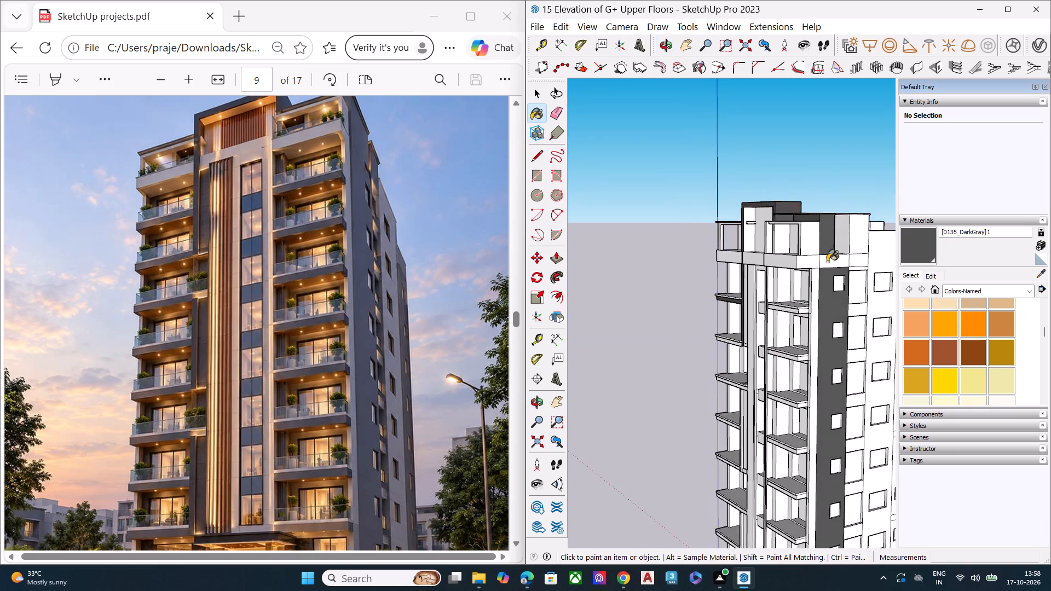
scroll(828, 260, "up", 8)
left_click(815, 287)
scroll(802, 243, "down", 7)
middle_click_drag(797, 265, 958, 205)
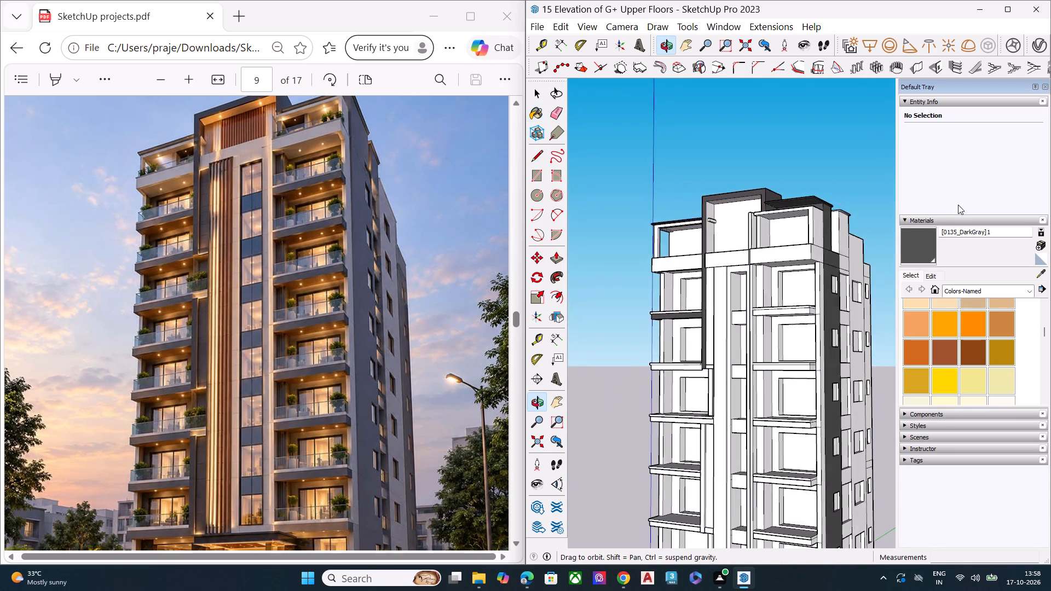
Paint the front, side and underside faces of the beam below the next unpainted corner balcony slab with [0135_DarkGray]1.
middle_click_drag(649, 331, 712, 286)
scroll(673, 344, "up", 6)
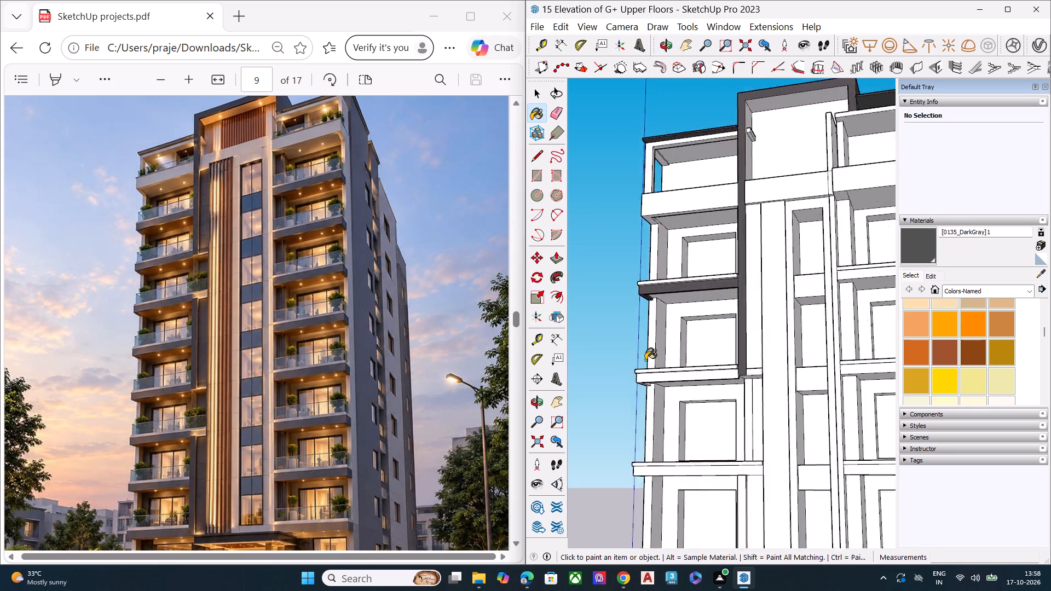
scroll(645, 360, "up", 3)
middle_click_drag(668, 318, 699, 274)
scroll(673, 312, "up", 2)
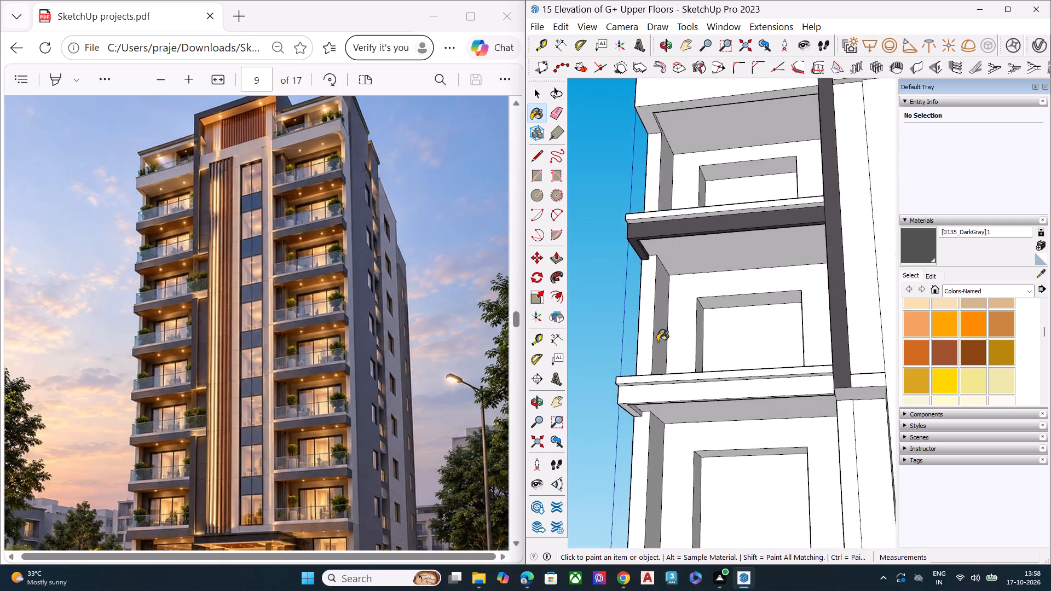
scroll(657, 341, "up", 5)
middle_click_drag(642, 370, 693, 248)
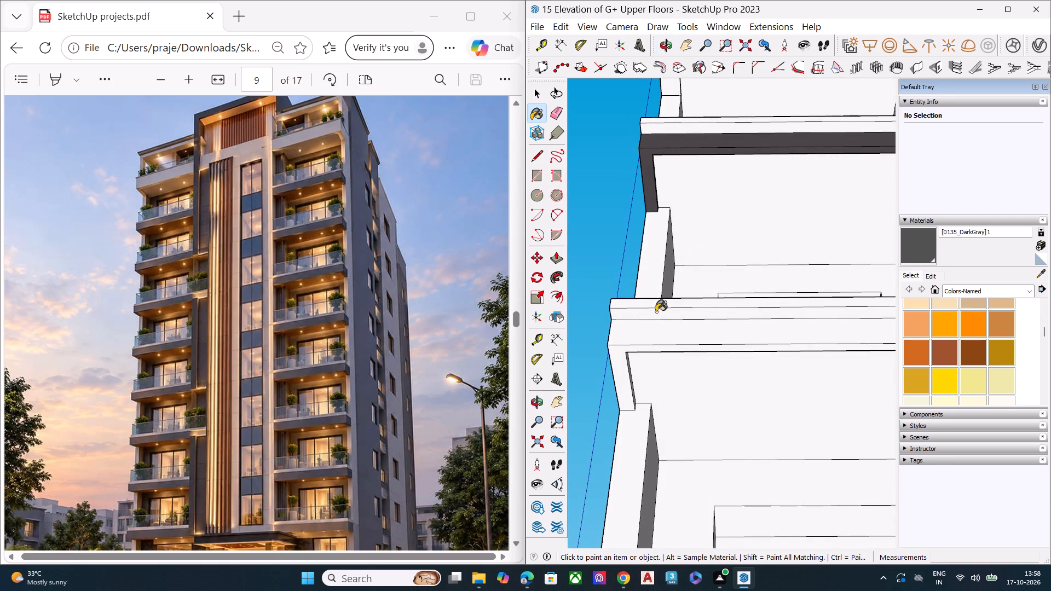
left_click(636, 333)
left_click(621, 357)
middle_click_drag(625, 355, 521, 325)
scroll(588, 374, "up", 2)
scroll(589, 375, "down", 1)
scroll(589, 375, "up", 3)
left_click(593, 372)
left_click(600, 373)
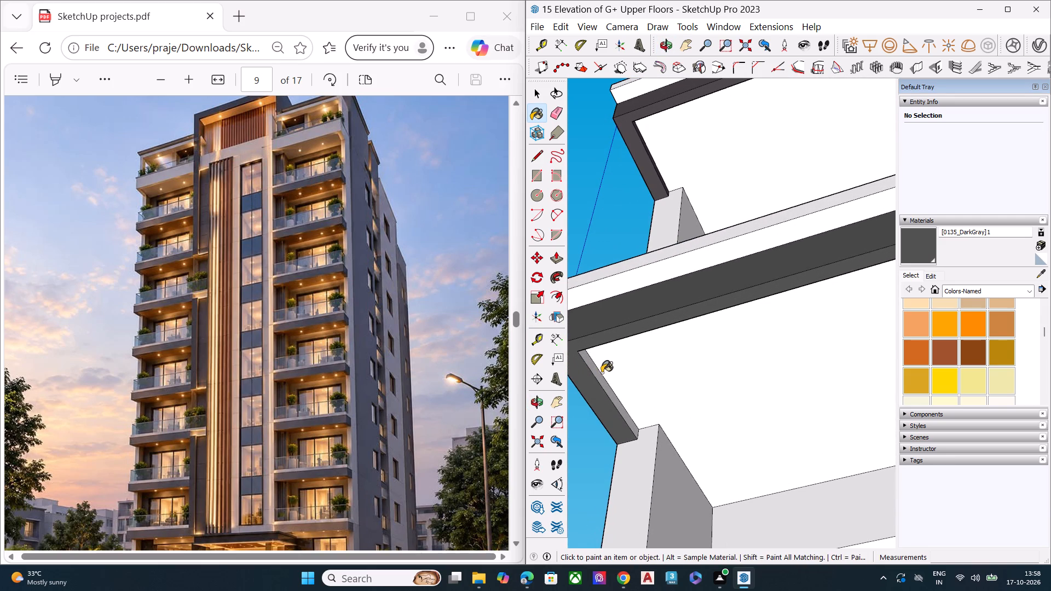
left_click(599, 376)
middle_click_drag(654, 349, 817, 370)
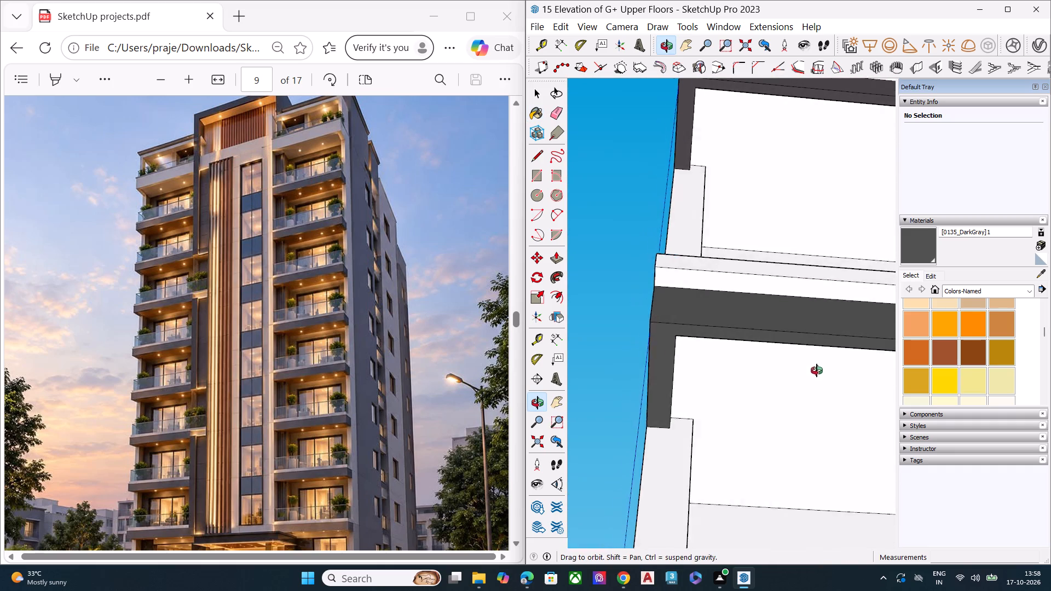
middle_click_drag(817, 370, 1050, 408)
scroll(677, 254, "down", 4)
scroll(677, 254, "up", 1)
scroll(677, 254, "down", 3)
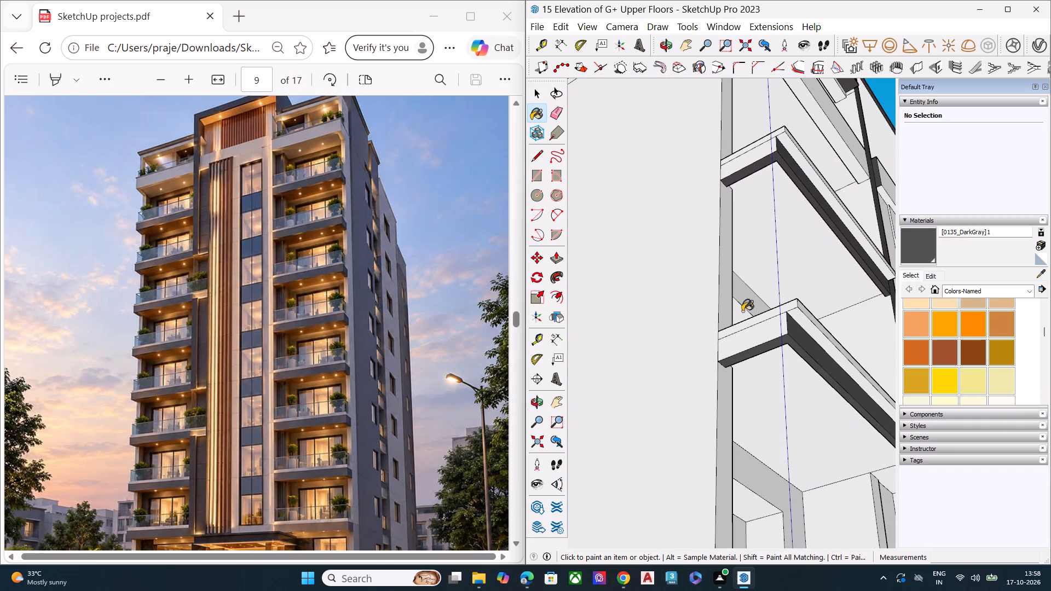
left_click(760, 329)
Paint the inner rim faces beneath the dark-edged corner balcony slabs with [0135_DarkGray]1.
middle_click_drag(711, 332, 892, 363)
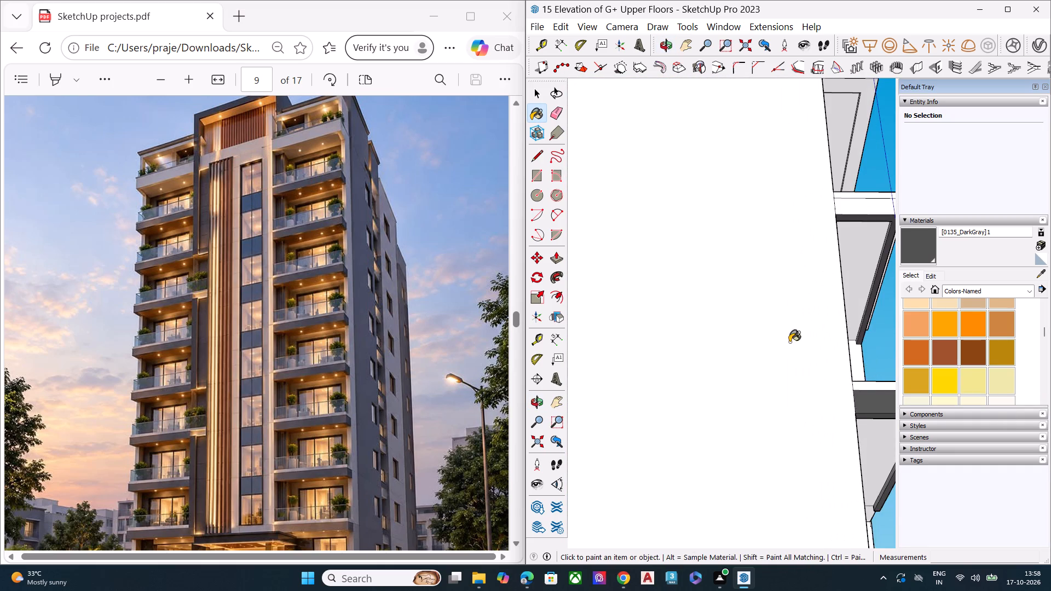
scroll(708, 280, "down", 5)
scroll(788, 372, "down", 1)
scroll(794, 373, "up", 7)
scroll(842, 364, "up", 3)
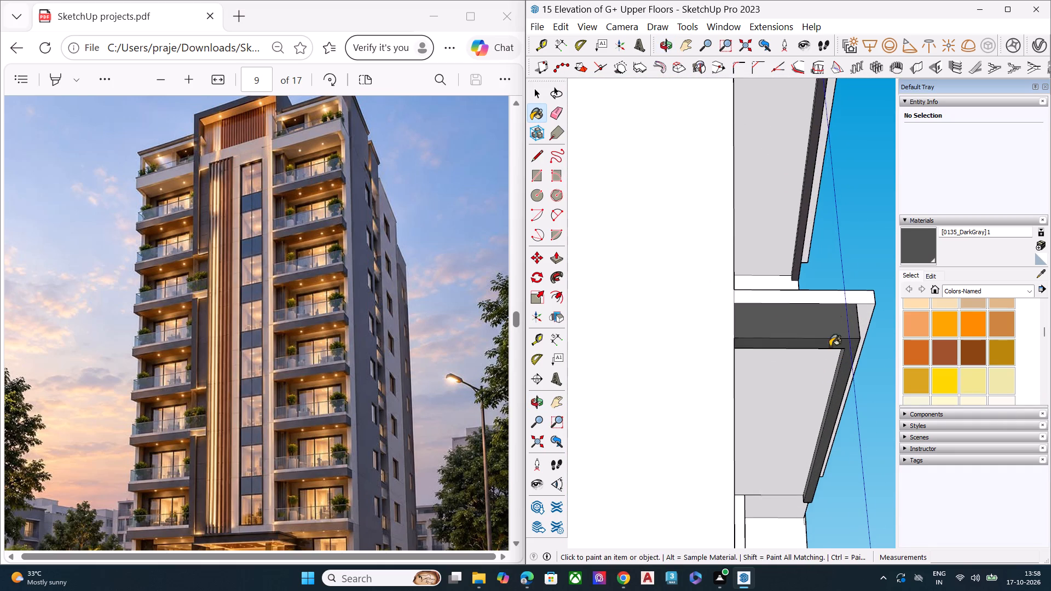
middle_click_drag(828, 229, 899, 374)
scroll(858, 118, "up", 9)
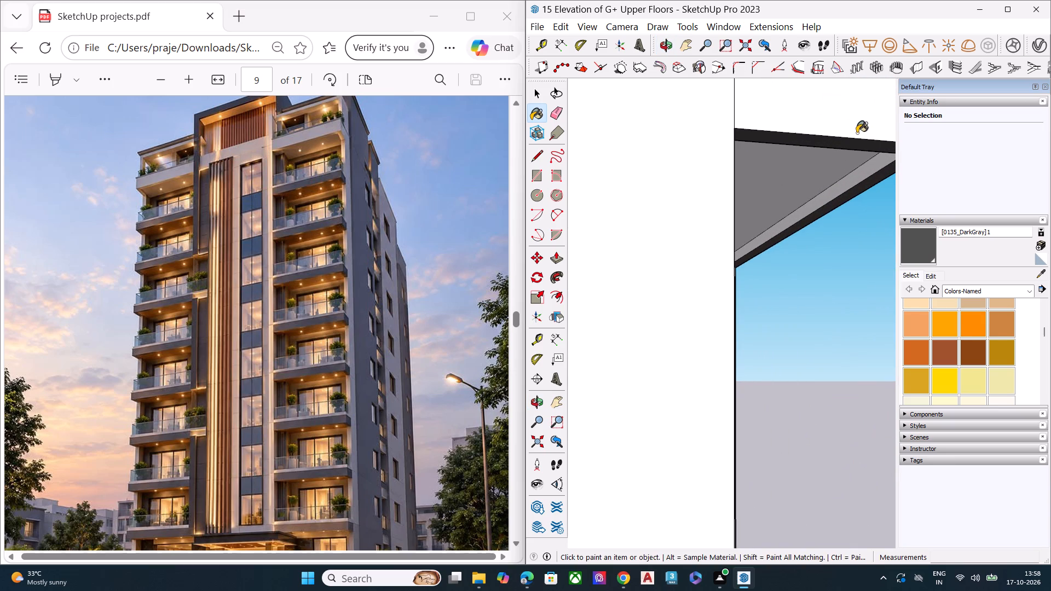
scroll(853, 182, "up", 5)
left_click(848, 186)
scroll(781, 158, "down", 3)
scroll(777, 158, "up", 1)
scroll(774, 157, "down", 7)
scroll(761, 143, "up", 2)
scroll(761, 143, "down", 1)
scroll(761, 144, "up", 2)
scroll(761, 144, "down", 15)
scroll(756, 167, "up", 2)
scroll(756, 167, "down", 4)
middle_click_drag(770, 309, 794, 186)
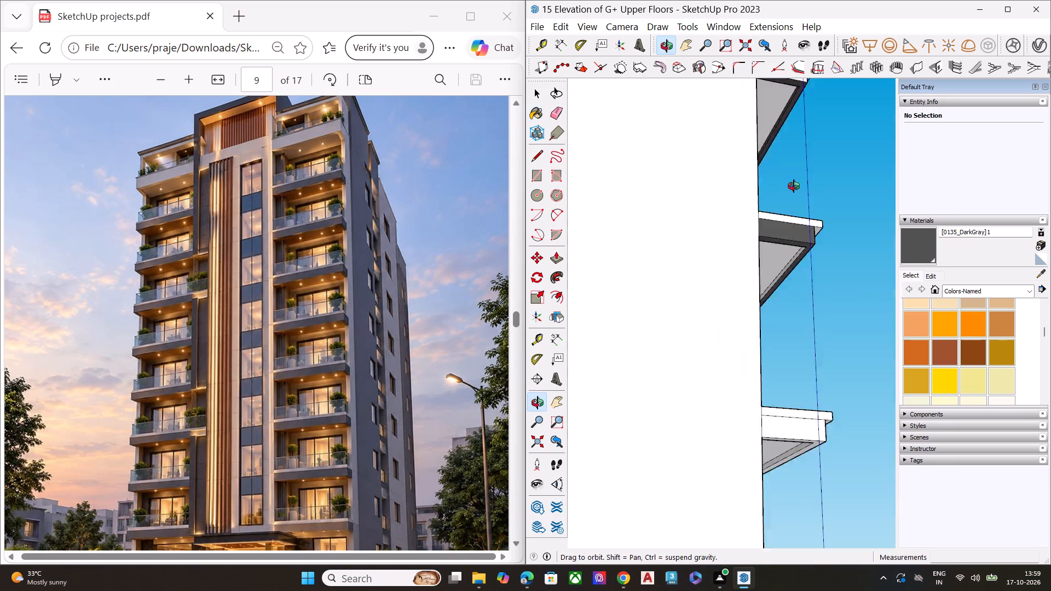
middle_click_drag(794, 186, 799, 161)
scroll(799, 209, "up", 3)
scroll(799, 209, "down", 1)
scroll(799, 209, "up", 5)
middle_click_drag(810, 218, 819, 283)
scroll(828, 279, "up", 2)
scroll(841, 272, "down", 1)
scroll(841, 272, "up", 3)
scroll(841, 270, "down", 1)
scroll(841, 269, "up", 2)
left_click(823, 259)
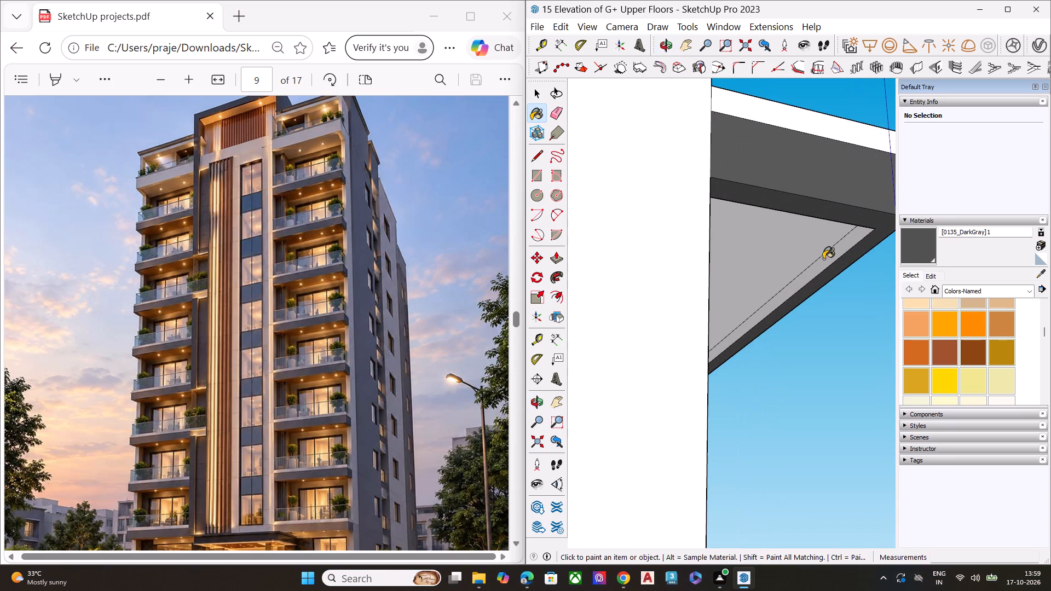
Paint the beam's side, underside and inner faces below the following corner balcony slab, one floor down, with [0135_DarkGray]1.
scroll(819, 253, "down", 7)
scroll(768, 190, "down", 9)
middle_click_drag(787, 286, 741, 222)
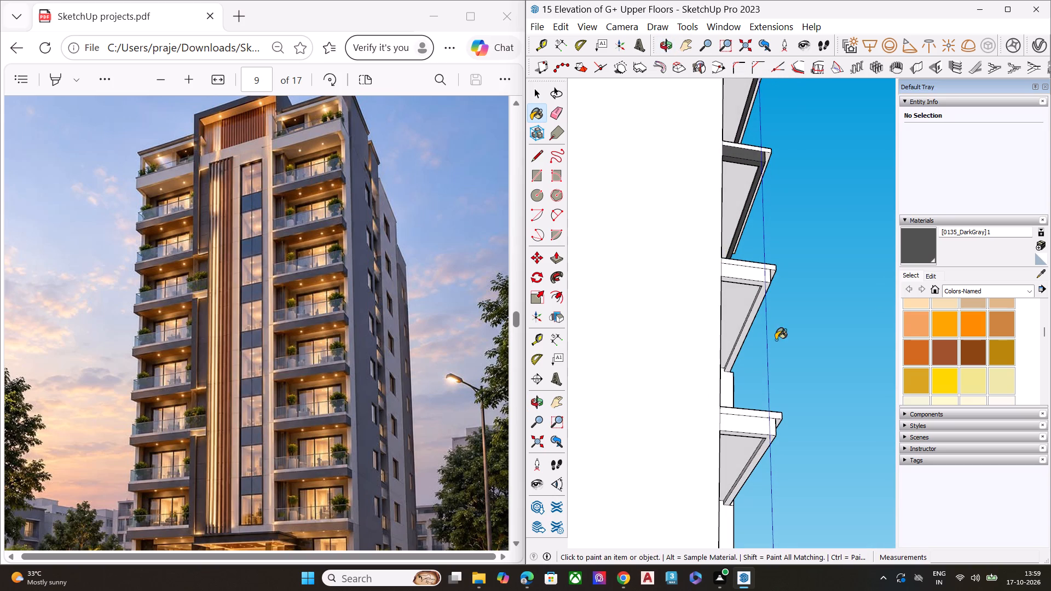
left_click(743, 271)
middle_click_drag(756, 294, 757, 233)
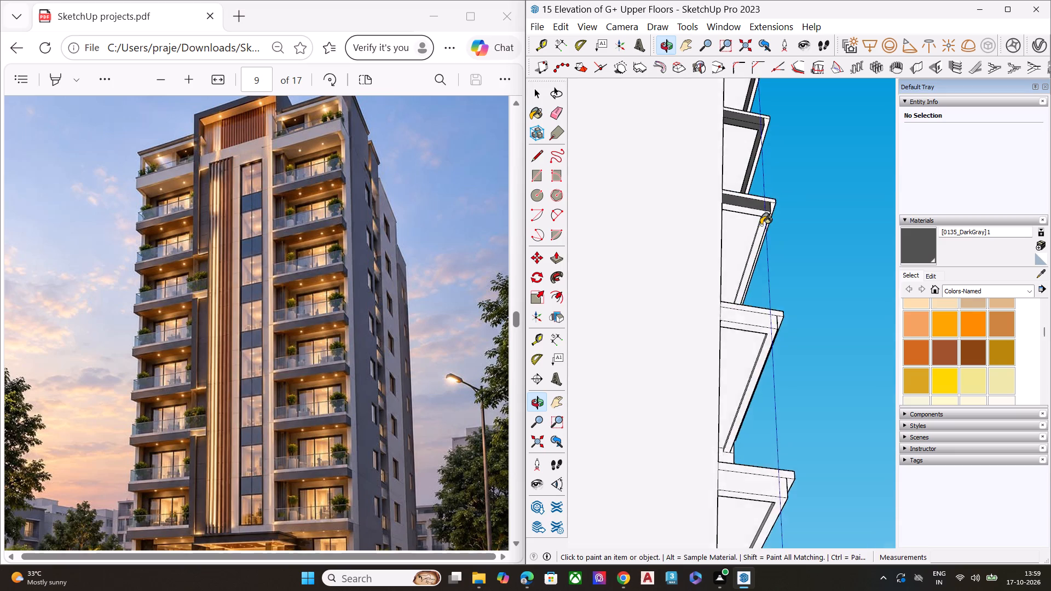
scroll(763, 221, "up", 9)
left_click(767, 208)
middle_click_drag(757, 223, 804, 291)
left_click(800, 305)
scroll(738, 257, "down", 12)
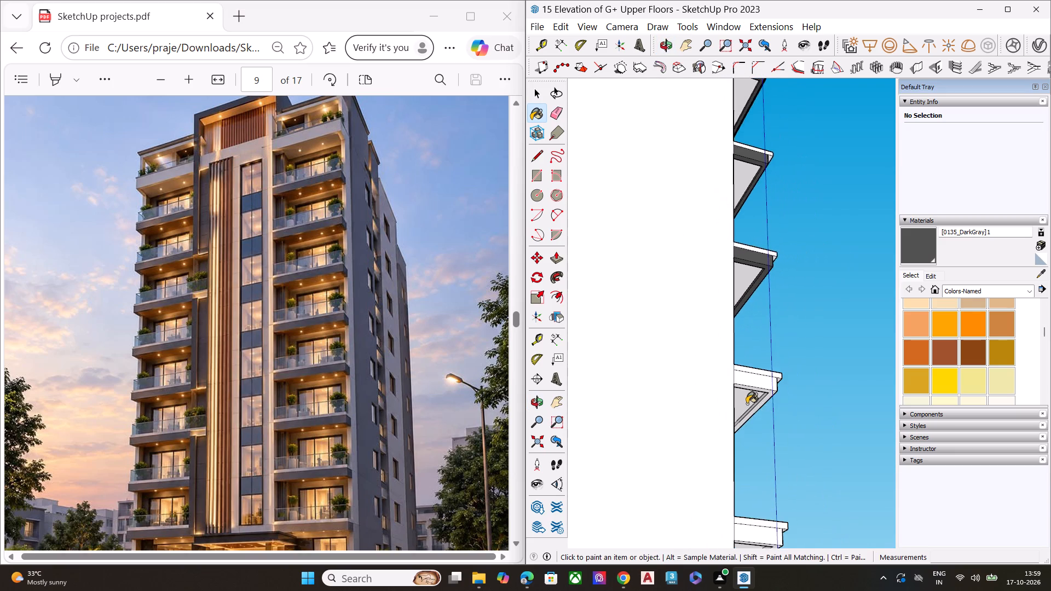
Paint the side and underside faces of the beam below the next lower corner balcony slab with [0135_DarkGray]1.
scroll(748, 405, "up", 3)
scroll(749, 405, "down", 1)
scroll(749, 405, "up", 2)
left_click(765, 372)
middle_click_drag(769, 372, 769, 304)
scroll(769, 303, "up", 6)
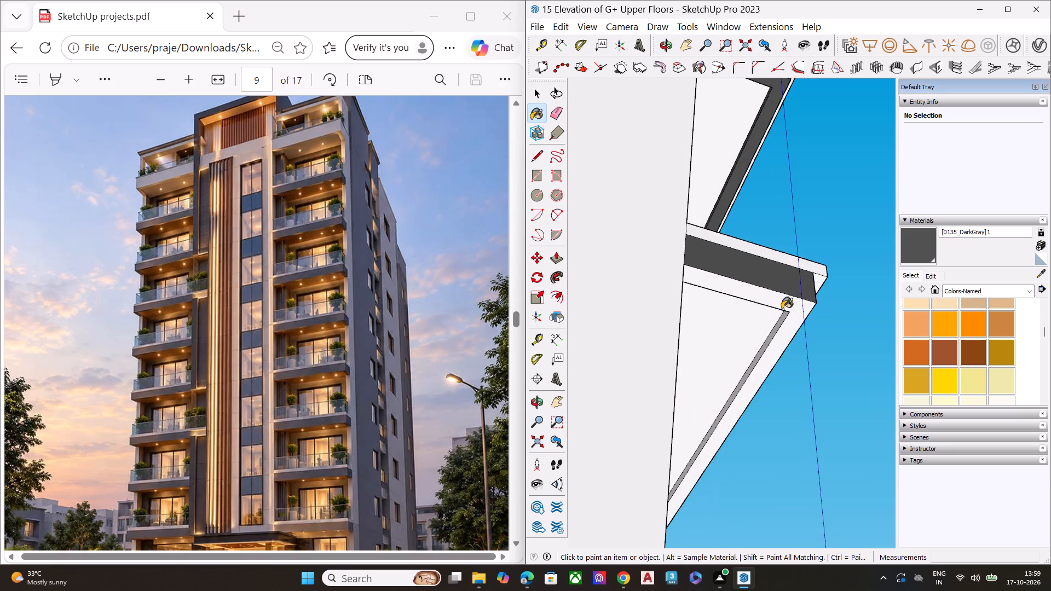
left_click(790, 309)
scroll(755, 298, "down", 8)
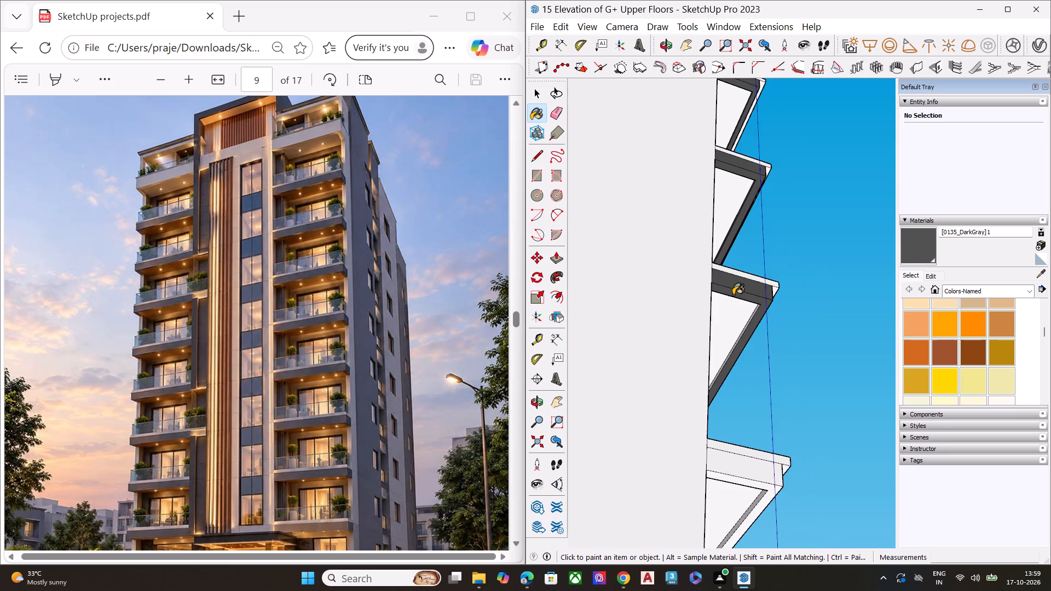
Paint the side, underside and inner faces of the beam below the next lower corner balcony slab with [0135_DarkGray]1.
scroll(729, 305, "down", 4)
left_click(742, 426)
middle_click_drag(750, 434, 740, 399)
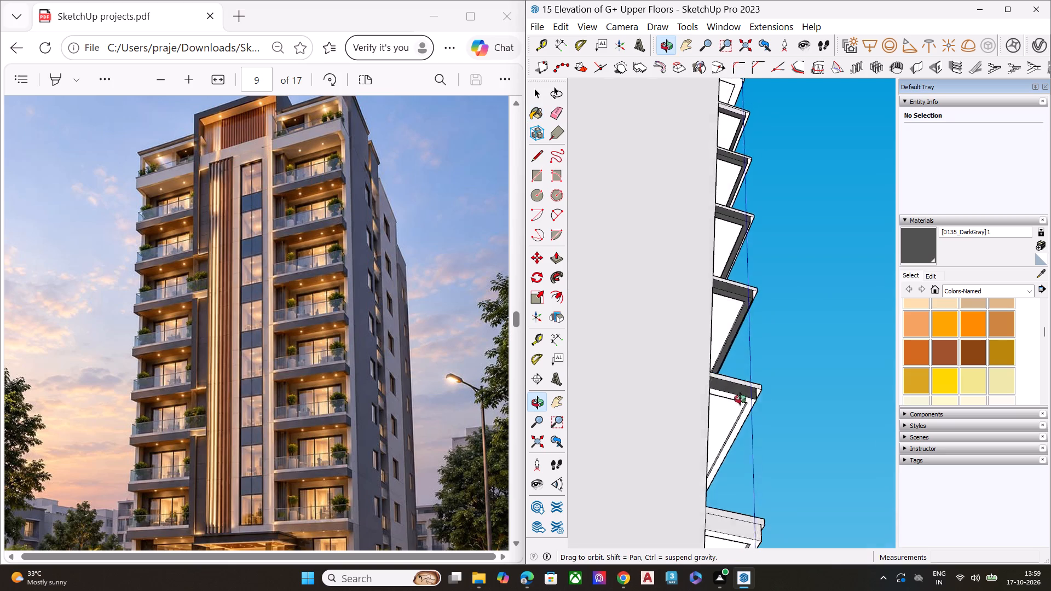
middle_click_drag(740, 399, 740, 378)
scroll(740, 384, "up", 6)
left_click(761, 354)
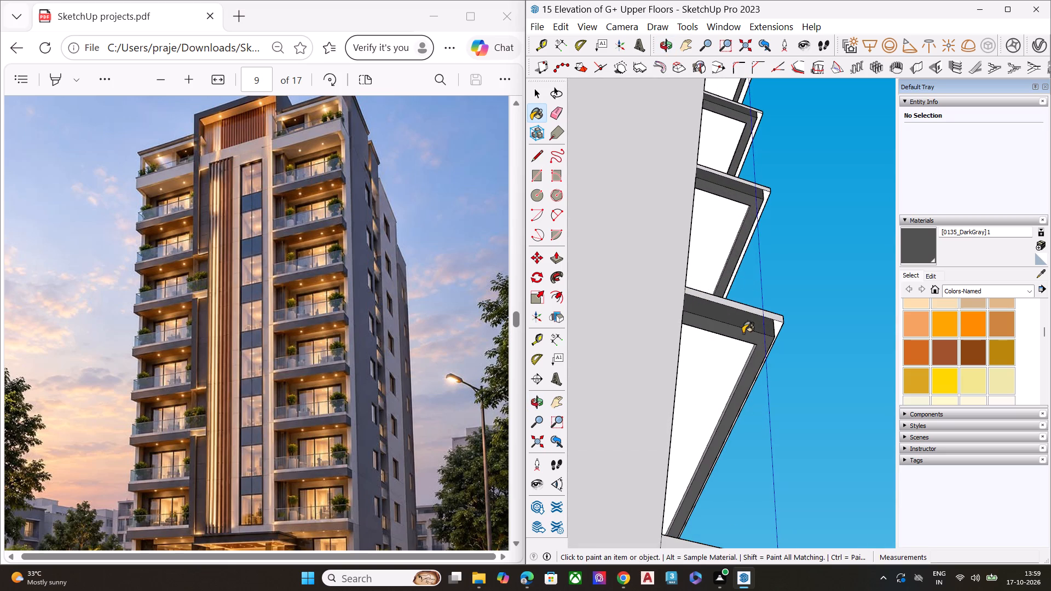
middle_click_drag(736, 277, 746, 421)
scroll(750, 403, "up", 6)
scroll(753, 396, "down", 1)
scroll(753, 396, "up", 4)
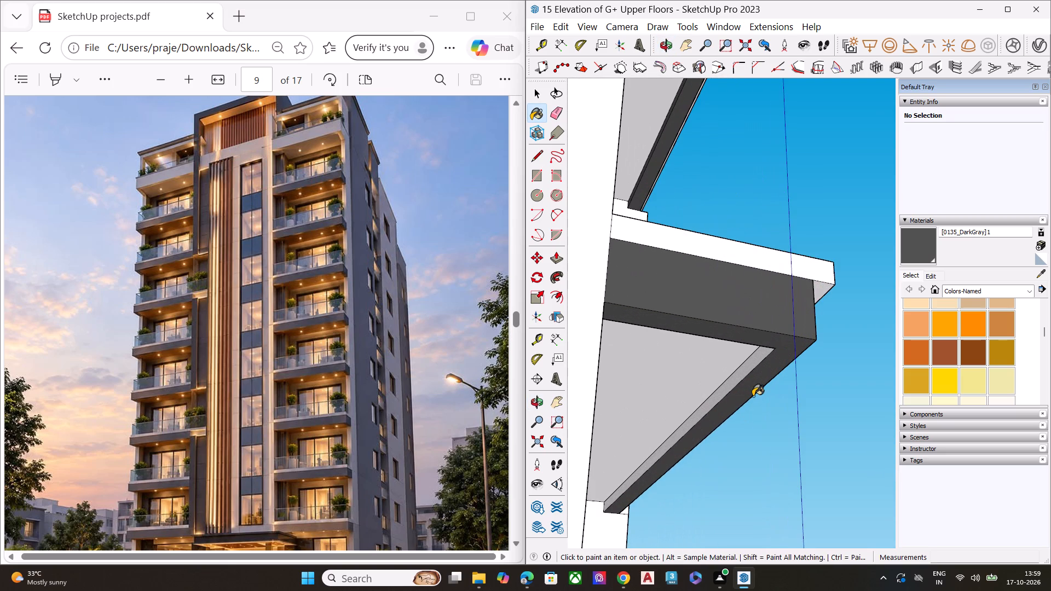
left_click(747, 368)
Paint the remaining beam face beneath the lowest dark-edged corner balcony slab with [0135_DarkGray]1.
scroll(735, 369, "down", 7)
scroll(703, 321, "down", 1)
scroll(703, 321, "up", 1)
scroll(703, 321, "down", 4)
scroll(703, 321, "up", 1)
scroll(703, 321, "down", 2)
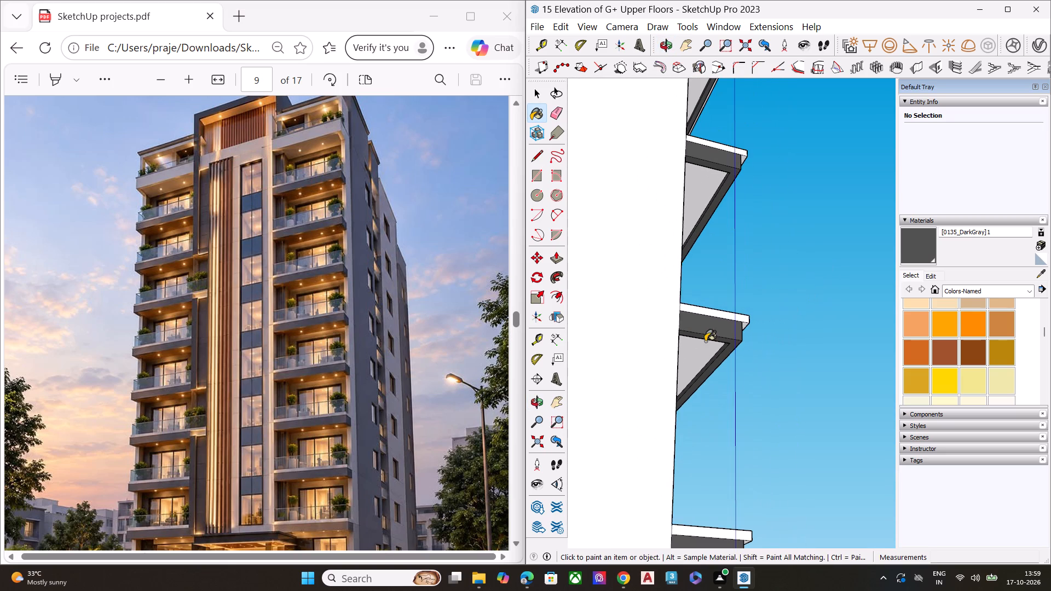
scroll(705, 338, "down", 7)
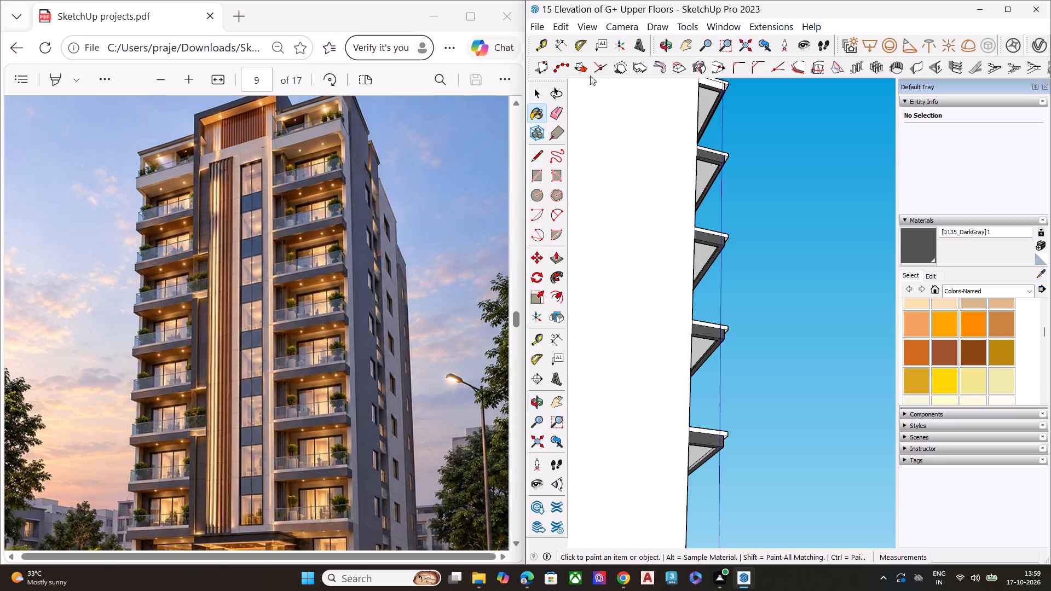
scroll(689, 475, "up", 7)
middle_click_drag(738, 449, 762, 414)
scroll(762, 414, "up", 5)
left_click(771, 314)
scroll(689, 316, "down", 7)
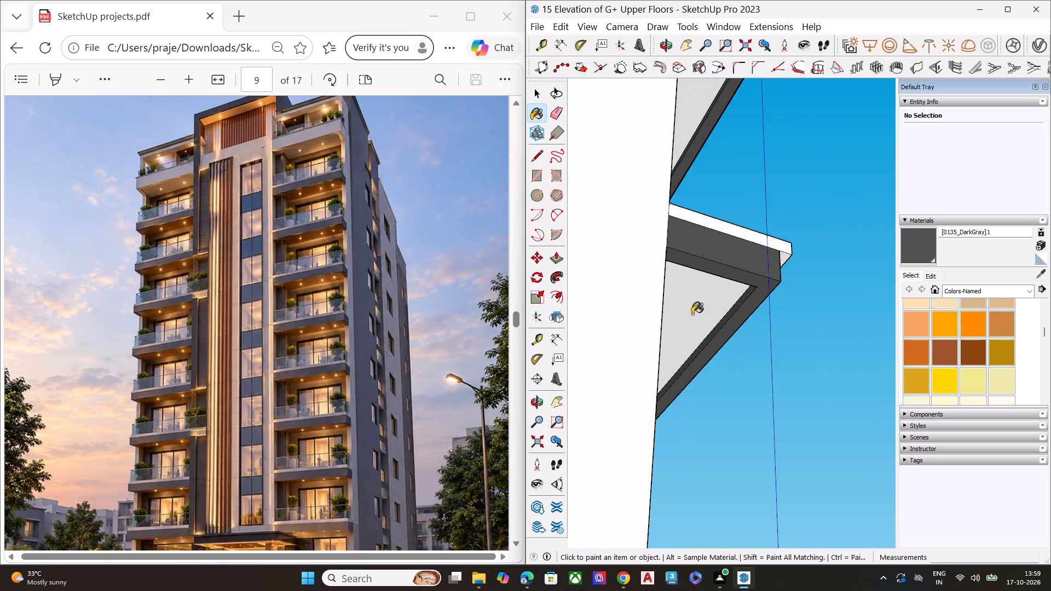
Paint the side, inner and underside faces of the beam below the next unpainted corner balcony slab with [0135_DarkGray]1.
scroll(692, 314, "down", 2)
scroll(692, 314, "up", 1)
scroll(692, 314, "down", 9)
scroll(690, 314, "up", 1)
scroll(690, 314, "down", 7)
middle_click_drag(686, 442, 689, 403)
scroll(689, 404, "up", 11)
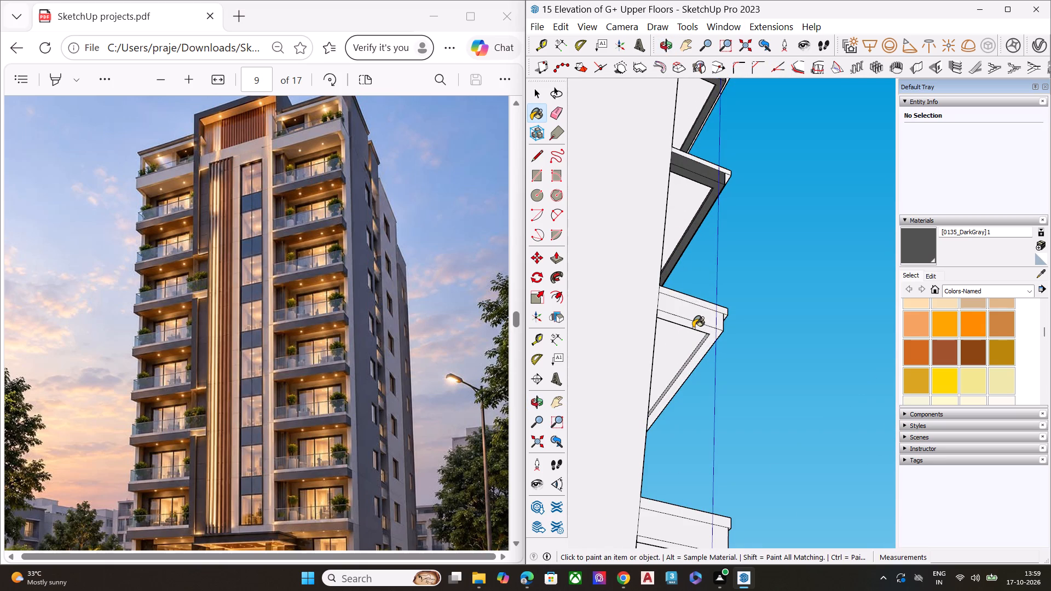
scroll(690, 328, "up", 6)
left_click(708, 312)
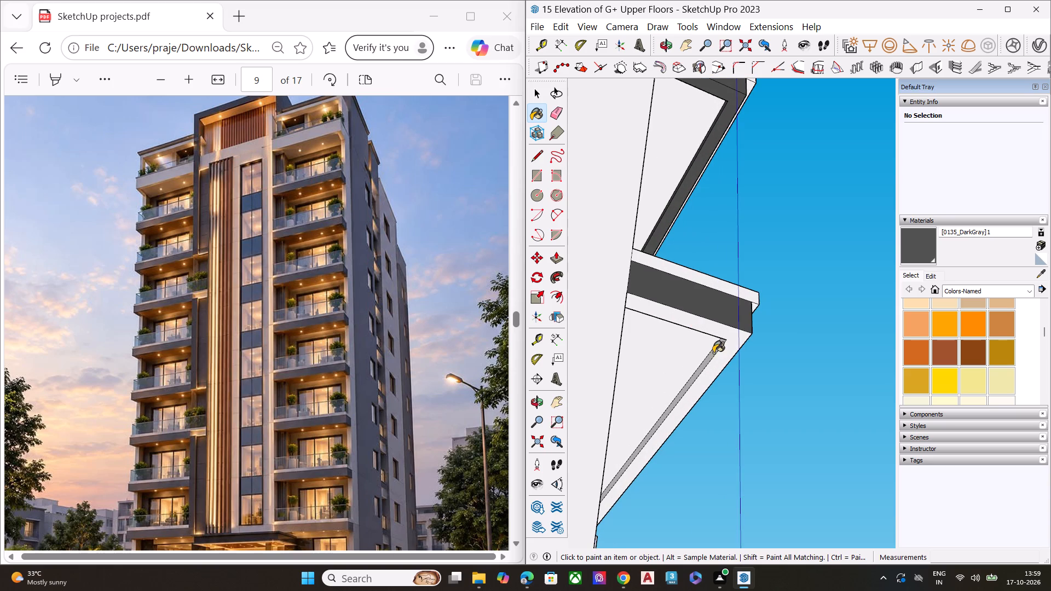
left_click(709, 355)
scroll(714, 355, "up", 1)
middle_click_drag(714, 355, 725, 361)
scroll(725, 361, "up", 6)
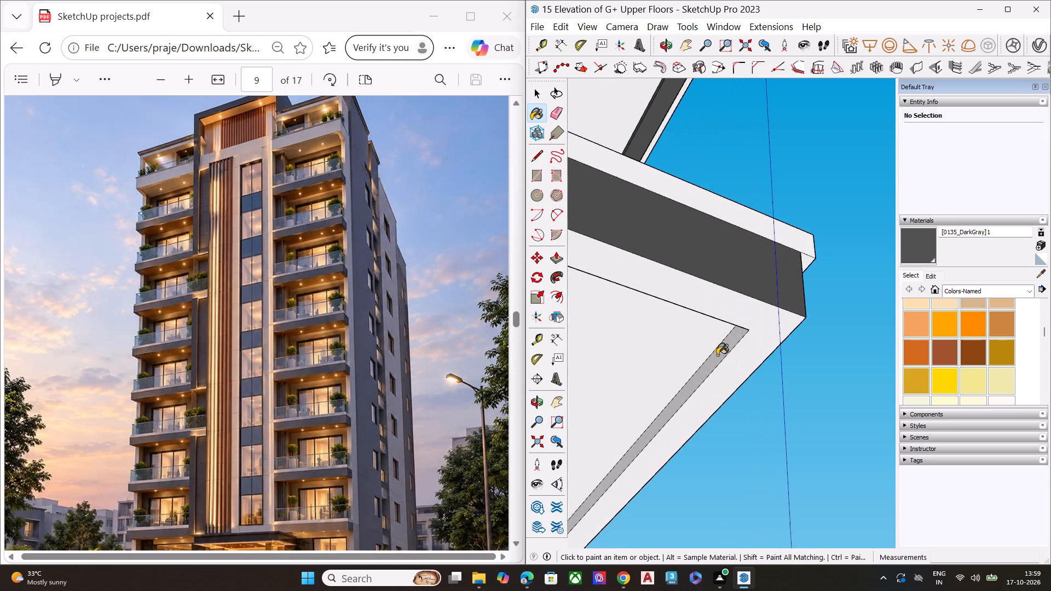
left_click(715, 353)
left_click(737, 367)
scroll(711, 323, "down", 6)
middle_click_drag(550, 4, 525, 11)
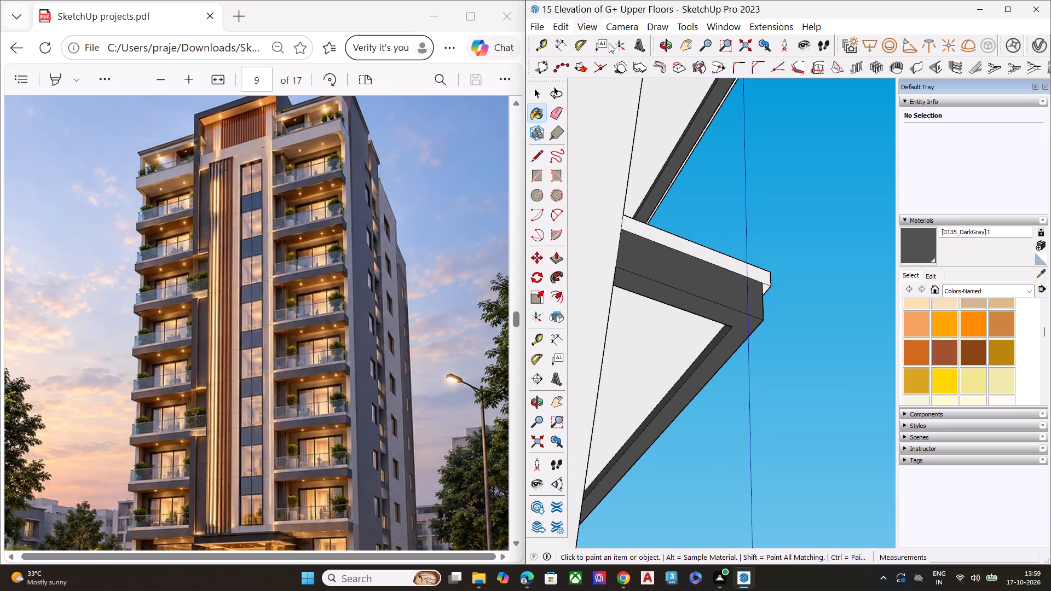
Paint the side, underside and inner faces of the beam below the corner balcony slab just above ground level with [0135_DarkGray]1.
scroll(620, 54, "down", 2)
scroll(706, 173, "down", 9)
scroll(715, 402, "up", 5)
scroll(682, 331, "down", 5)
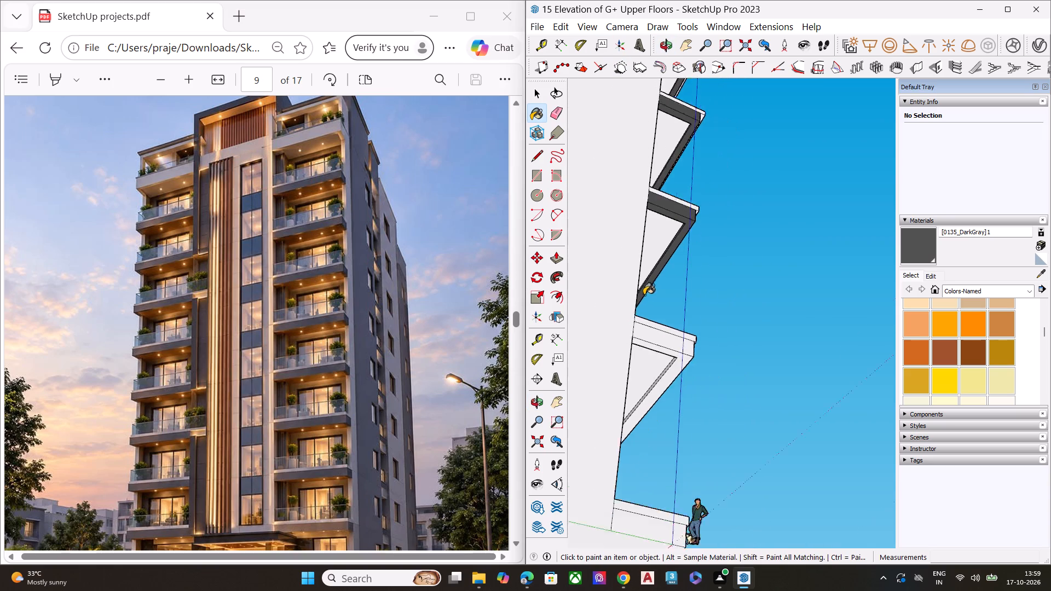
scroll(644, 295, "down", 2)
scroll(661, 370, "up", 8)
left_click(675, 305)
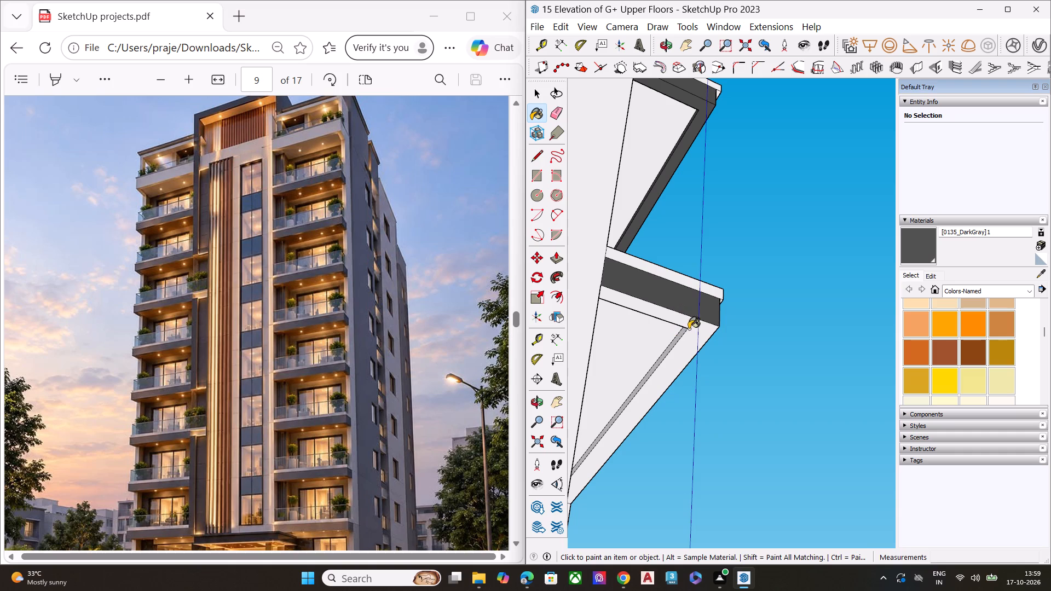
left_click(691, 329)
scroll(680, 342, "up", 4)
scroll(680, 342, "down", 2)
scroll(680, 342, "up", 4)
left_click(679, 326)
Paint the side face of the ground-level corner balcony beam with [0135_DarkGray]1.
scroll(663, 321, "down", 8)
scroll(666, 300, "up", 1)
scroll(666, 300, "down", 1)
scroll(666, 300, "up", 1)
scroll(666, 300, "down", 8)
scroll(667, 301, "up", 1)
scroll(667, 301, "down", 9)
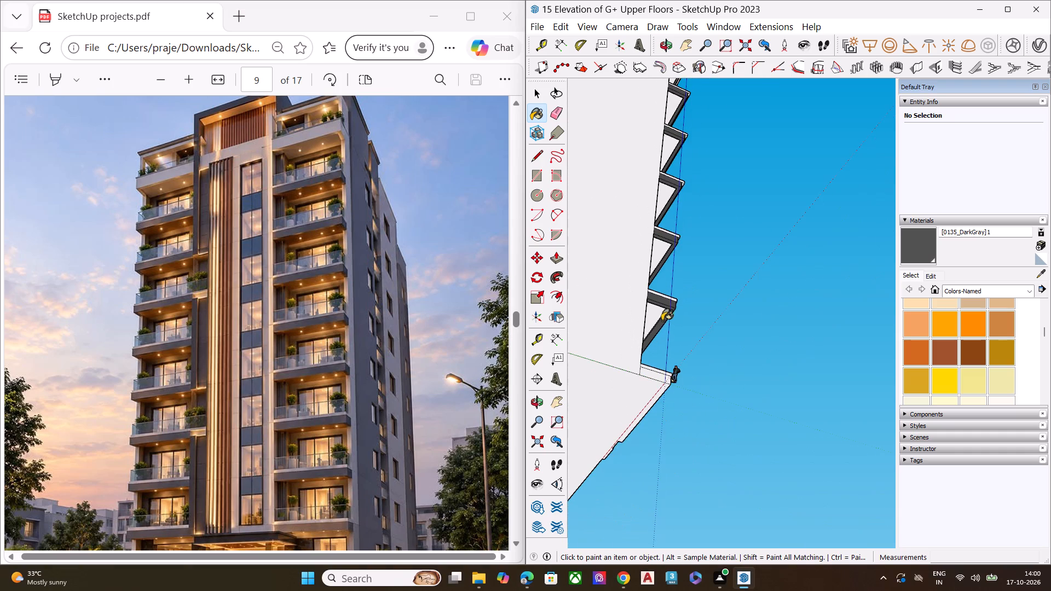
middle_click_drag(673, 403, 633, 379)
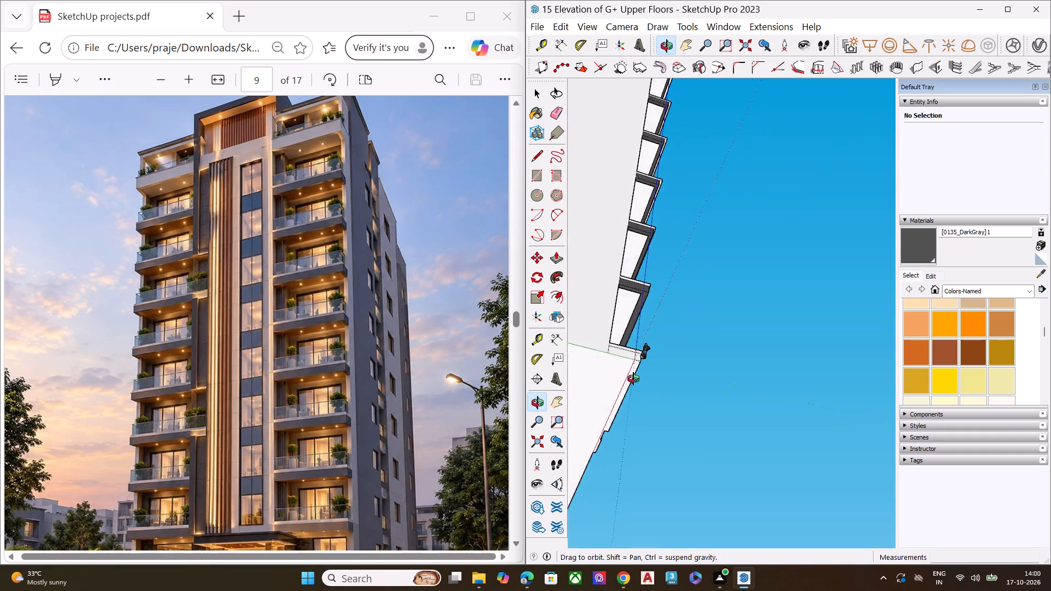
middle_click_drag(633, 379, 603, 376)
scroll(604, 365, "up", 9)
left_click(608, 358)
Paint the front face of the ground-level corner balcony beam with [0135_DarkGray]1.
scroll(688, 361, "down", 5)
middle_click_drag(658, 376, 654, 376)
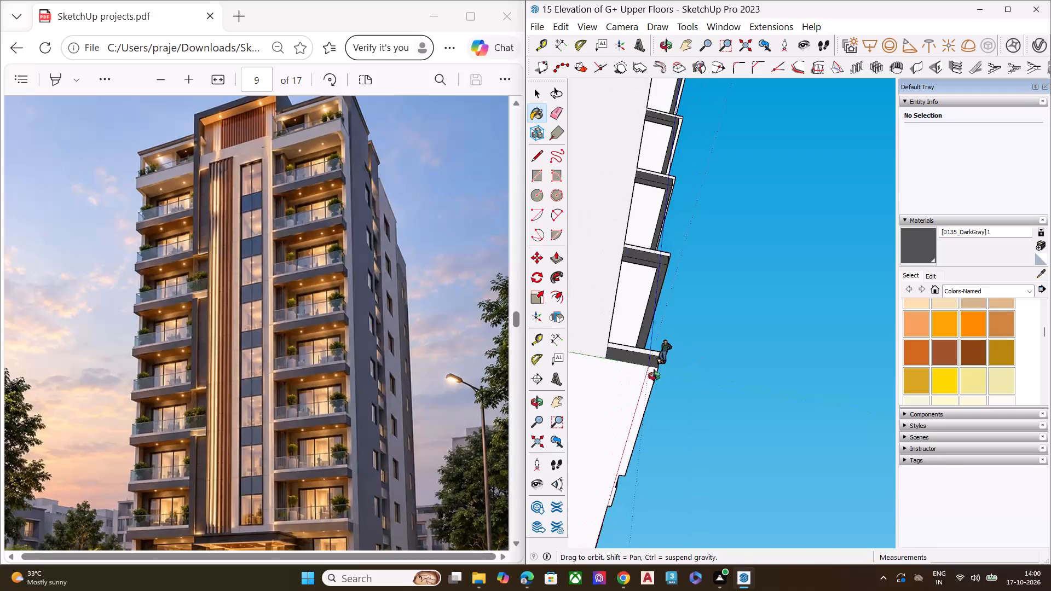
middle_click_drag(654, 376, 545, 376)
scroll(573, 376, "up", 1)
scroll(770, 325, "down", 7)
scroll(787, 258, "down", 8)
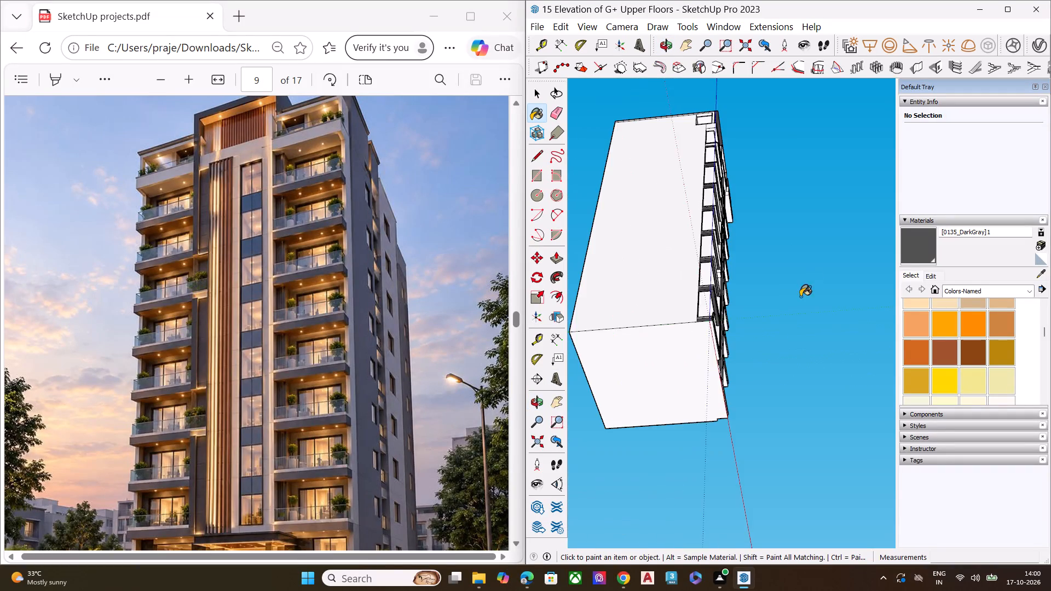
middle_click_drag(798, 298, 644, 413)
scroll(648, 413, "up", 9)
scroll(651, 410, "down", 1)
scroll(643, 413, "up", 5)
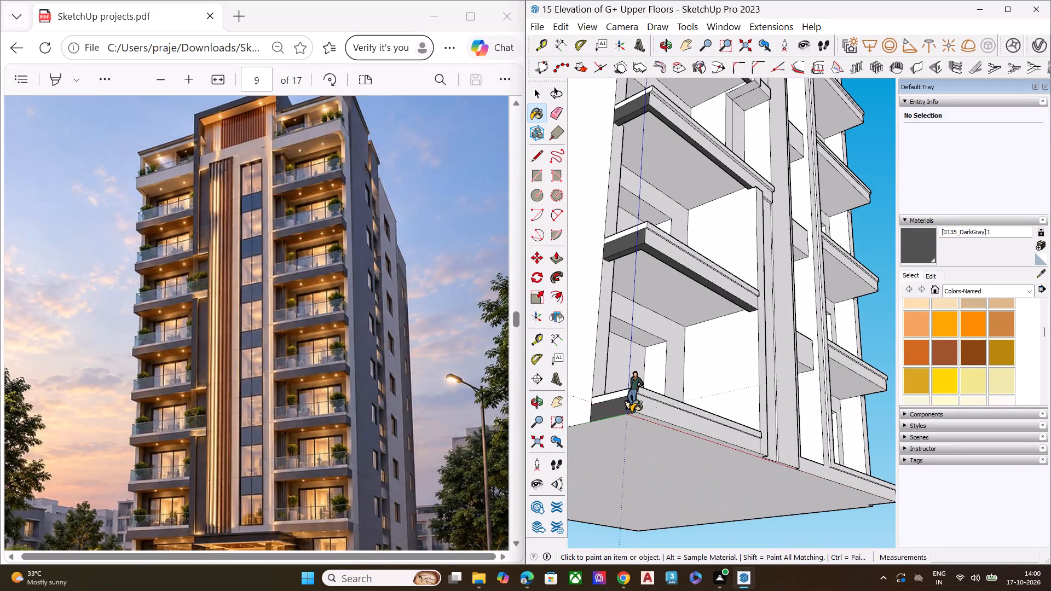
scroll(631, 412, "up", 1)
left_click(639, 407)
Paint the front faces of the beams below the first and second corner balcony slabs above ground level with [0135_DarkGray]1.
scroll(652, 225, "up", 6)
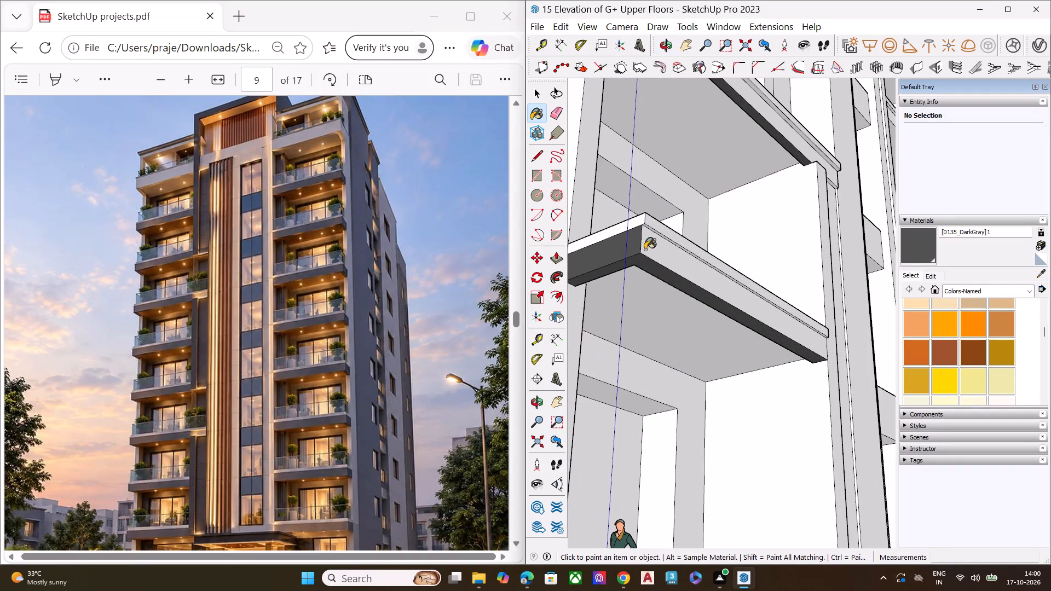
left_click(649, 246)
middle_click_drag(680, 242, 825, 238)
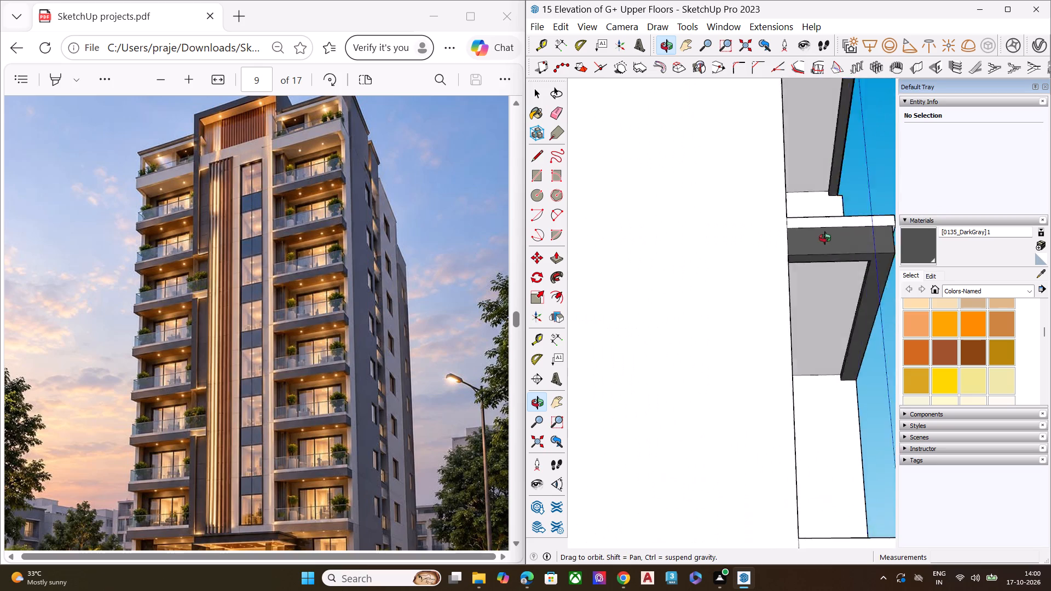
middle_click_drag(825, 238, 778, 396)
scroll(787, 162, "up", 3)
scroll(785, 143, "down", 2)
scroll(786, 142, "up", 3)
left_click(786, 141)
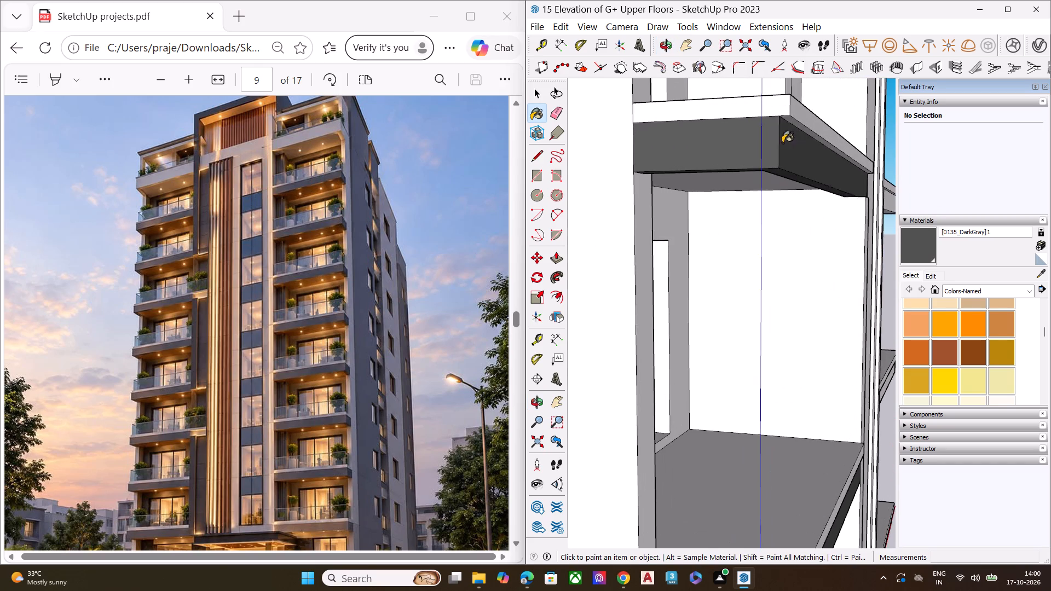
Paint the front face of the beam below the third corner balcony slab above ground level with [0135_DarkGray]1.
scroll(751, 166, "down", 2)
scroll(740, 182, "up", 1)
scroll(738, 184, "down", 18)
scroll(746, 116, "up", 12)
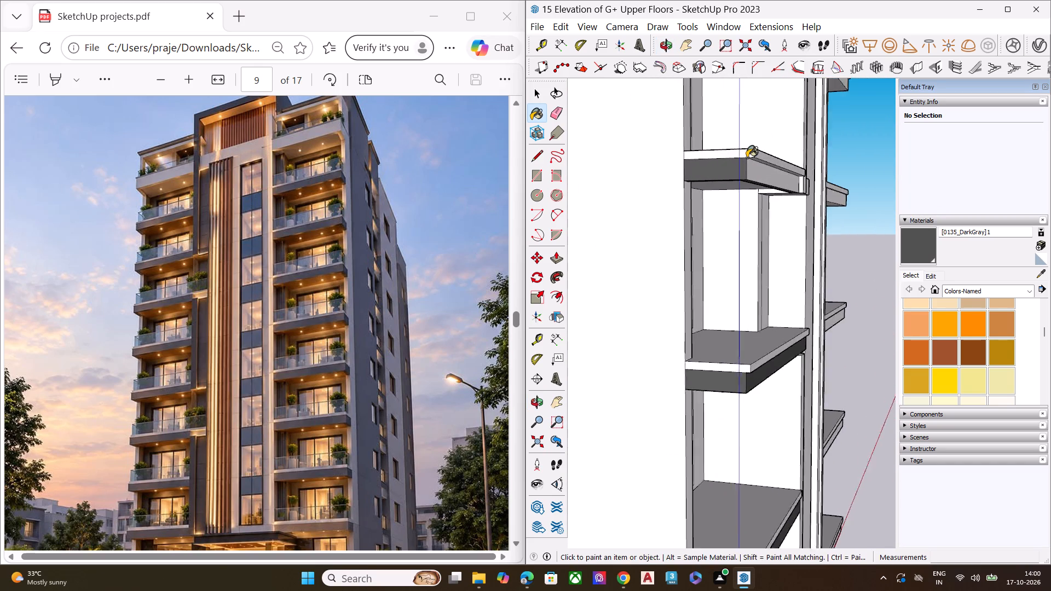
scroll(747, 158, "up", 3)
left_click(754, 176)
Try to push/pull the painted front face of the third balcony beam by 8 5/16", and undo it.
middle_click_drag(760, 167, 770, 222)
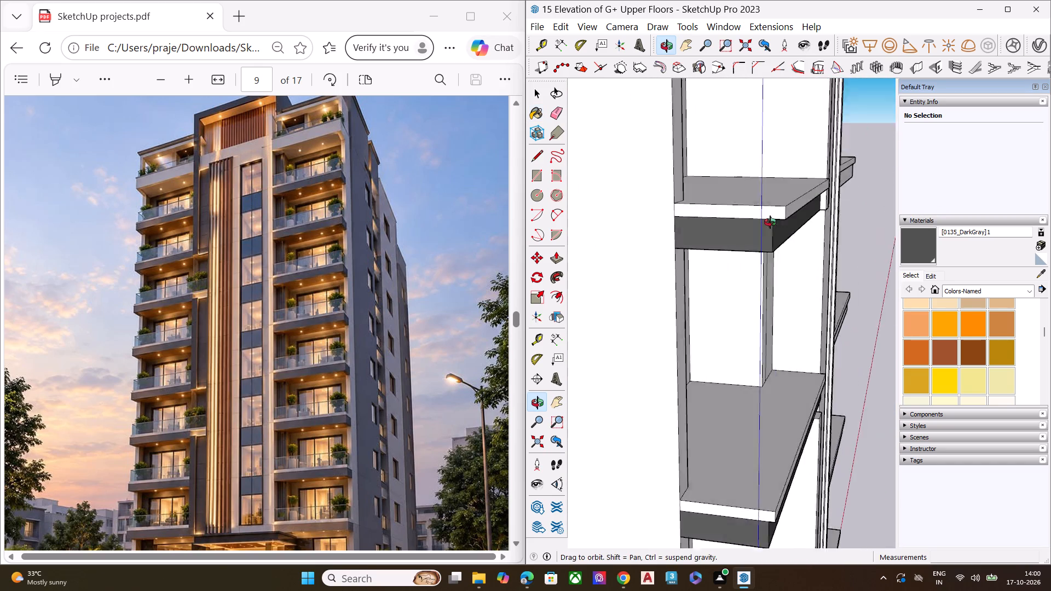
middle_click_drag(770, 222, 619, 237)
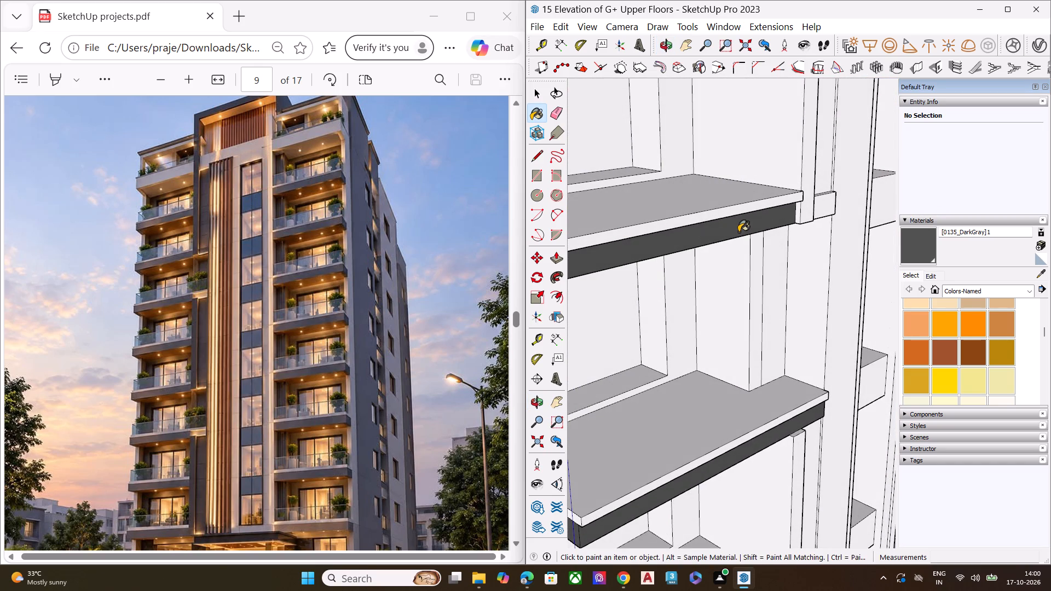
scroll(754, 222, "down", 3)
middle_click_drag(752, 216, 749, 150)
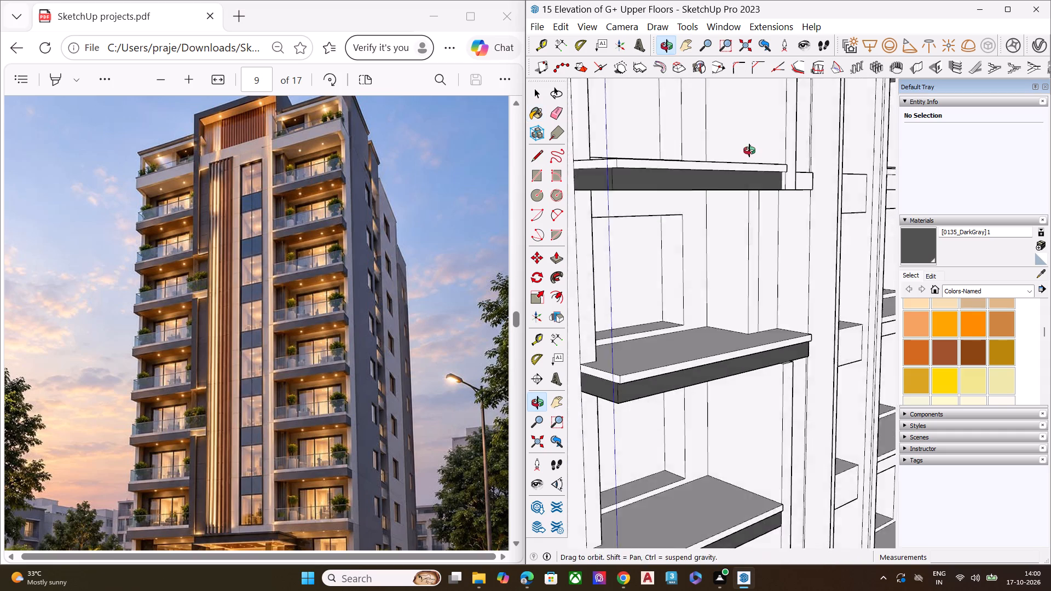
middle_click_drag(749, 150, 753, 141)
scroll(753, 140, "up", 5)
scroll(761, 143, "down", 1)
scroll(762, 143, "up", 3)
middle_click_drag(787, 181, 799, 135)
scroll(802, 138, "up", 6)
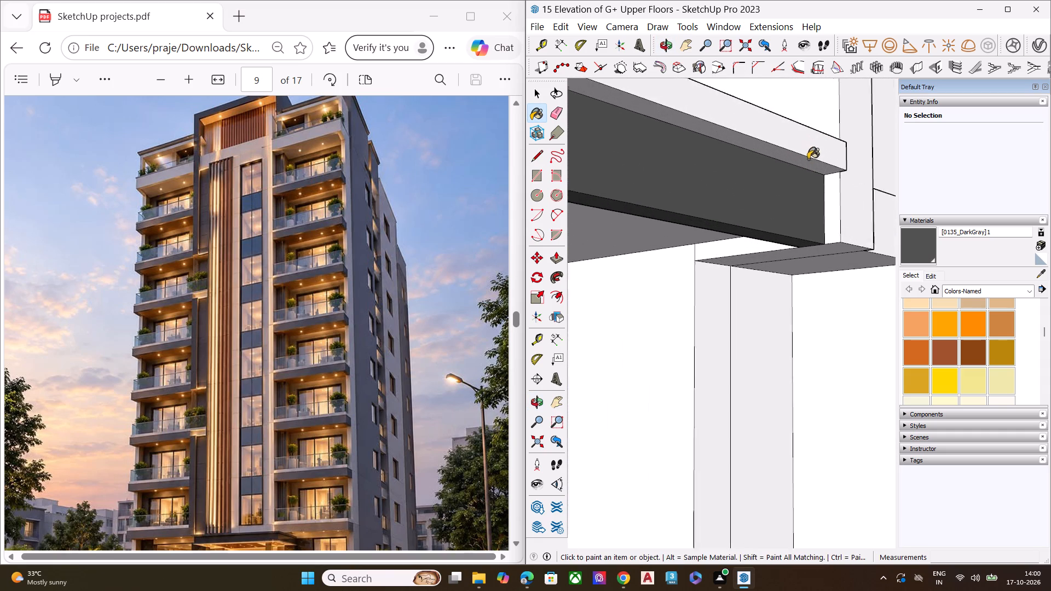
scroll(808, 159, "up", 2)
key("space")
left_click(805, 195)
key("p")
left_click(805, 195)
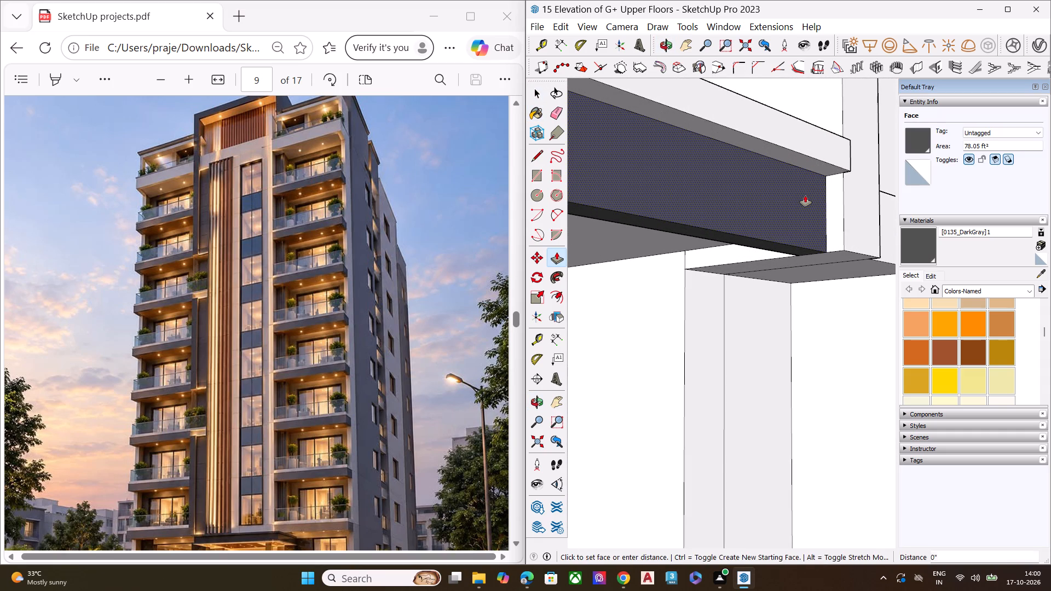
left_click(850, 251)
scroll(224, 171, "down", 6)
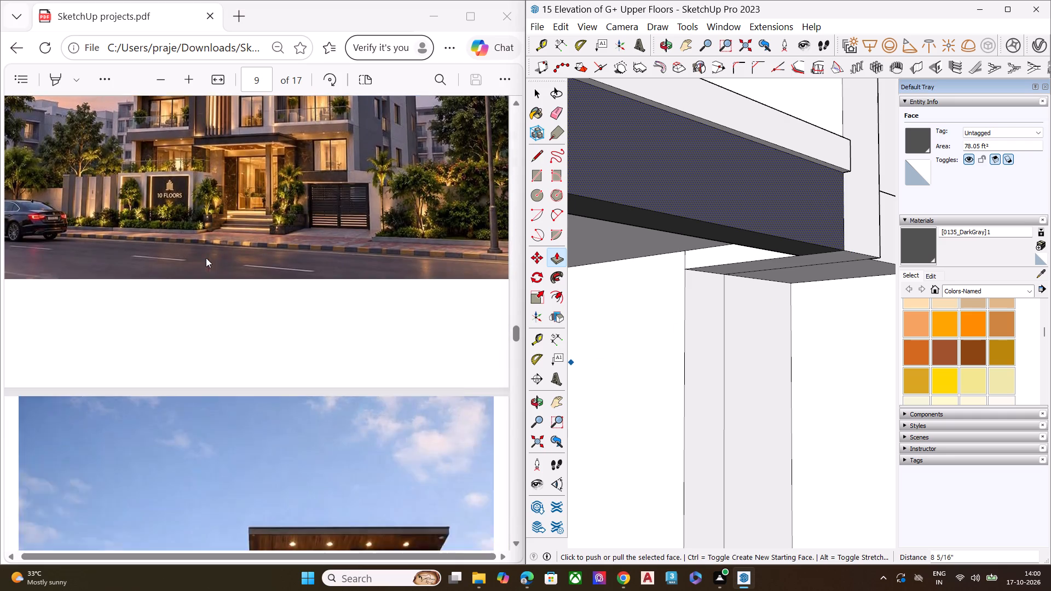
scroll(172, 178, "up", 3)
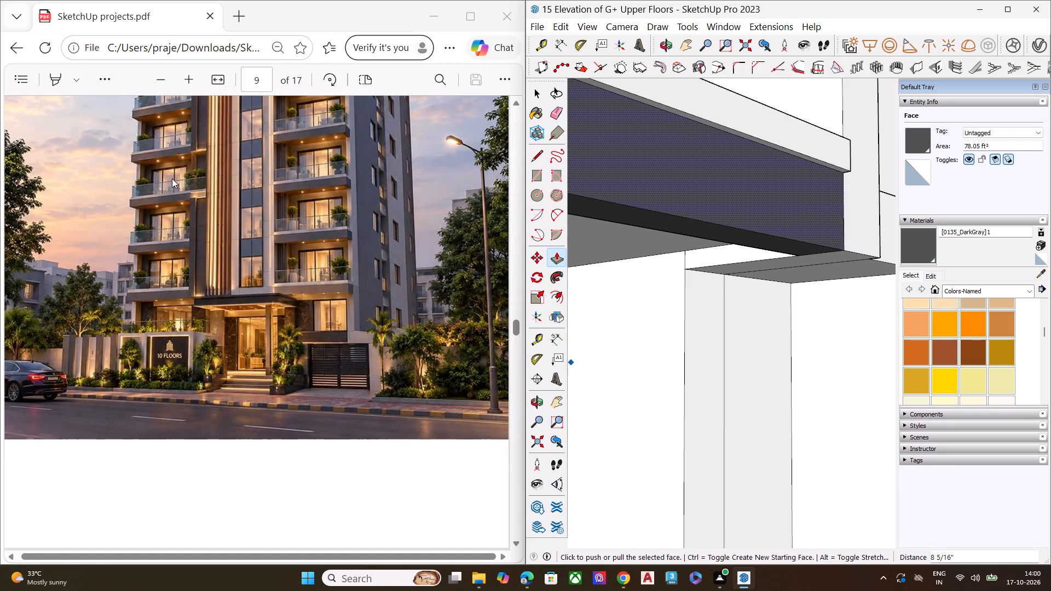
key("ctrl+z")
Paint the front face of the beam below the fourth corner balcony slab above ground level with [0135_DarkGray]1.
scroll(290, 173, "down", 6)
scroll(553, 181, "down", 6)
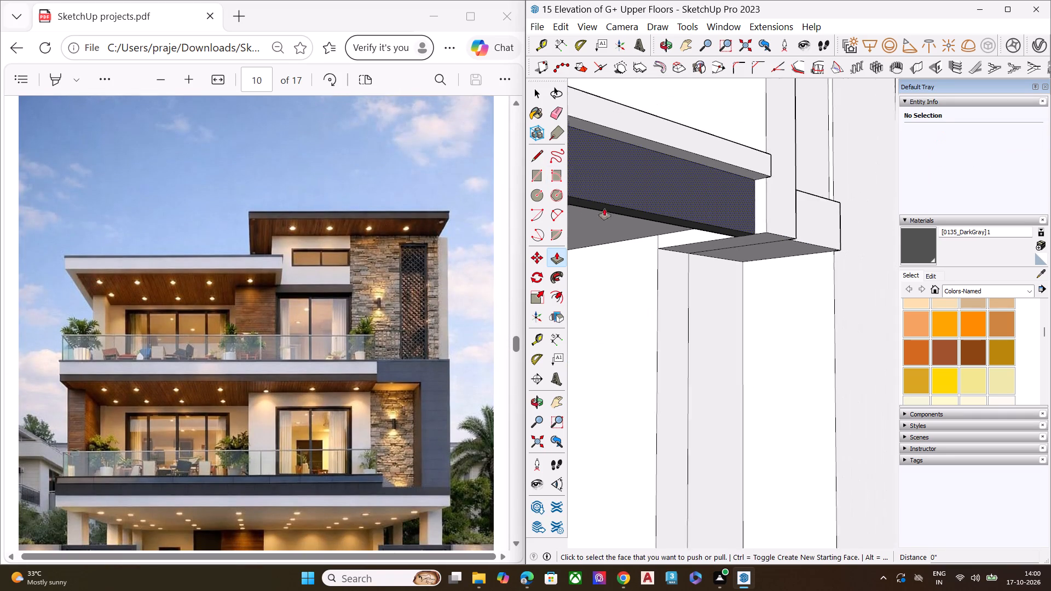
scroll(604, 208, "down", 1)
scroll(716, 240, "up", 2)
scroll(755, 247, "down", 9)
scroll(800, 247, "up", 1)
scroll(797, 249, "down", 13)
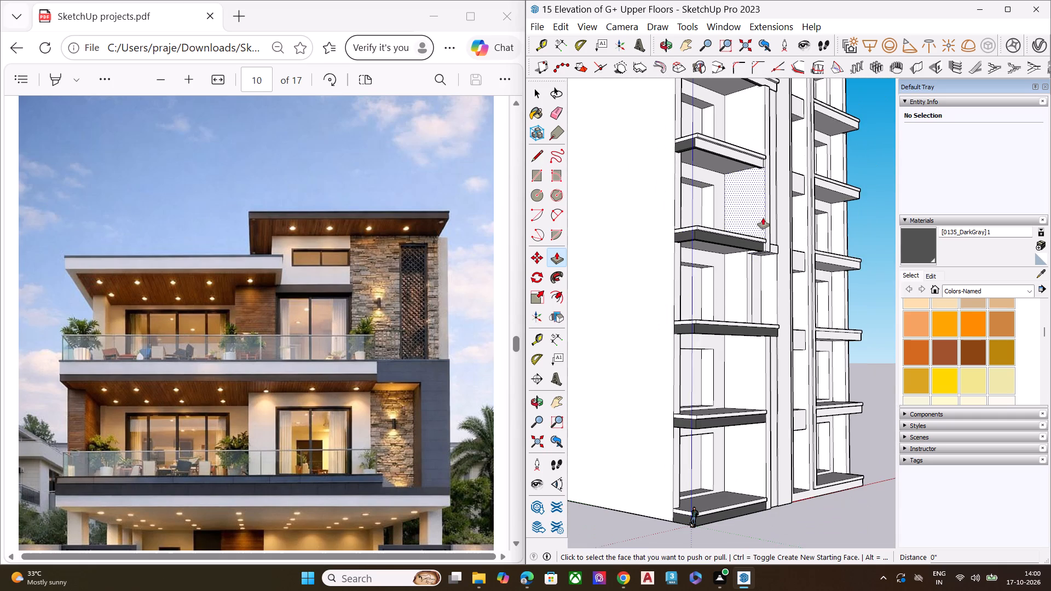
middle_click_drag(779, 182, 782, 170)
scroll(782, 169, "up", 9)
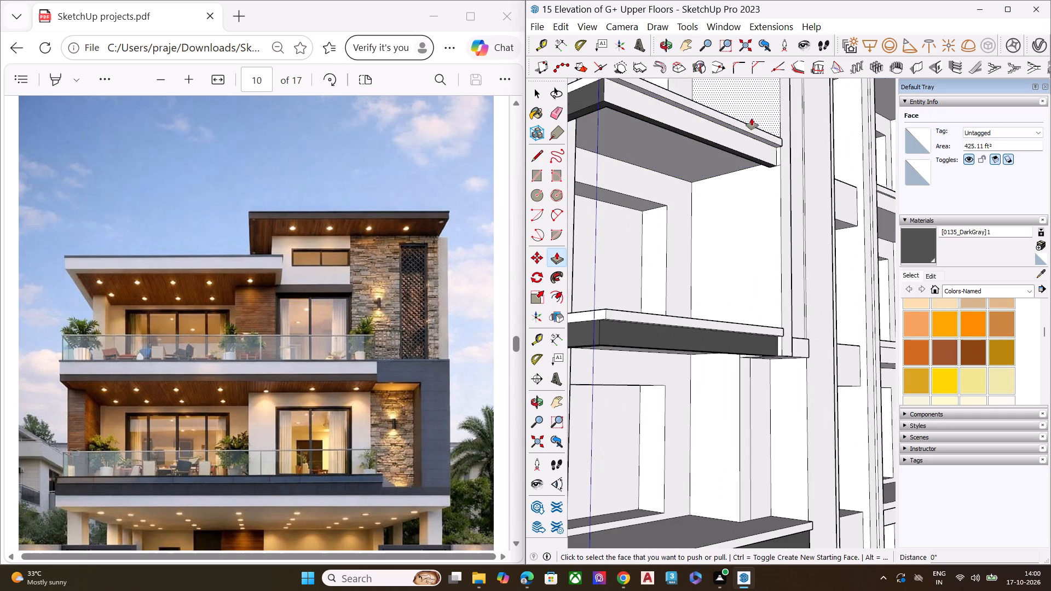
scroll(752, 118, "up", 5)
scroll(753, 118, "down", 1)
scroll(753, 118, "up", 2)
key("space")
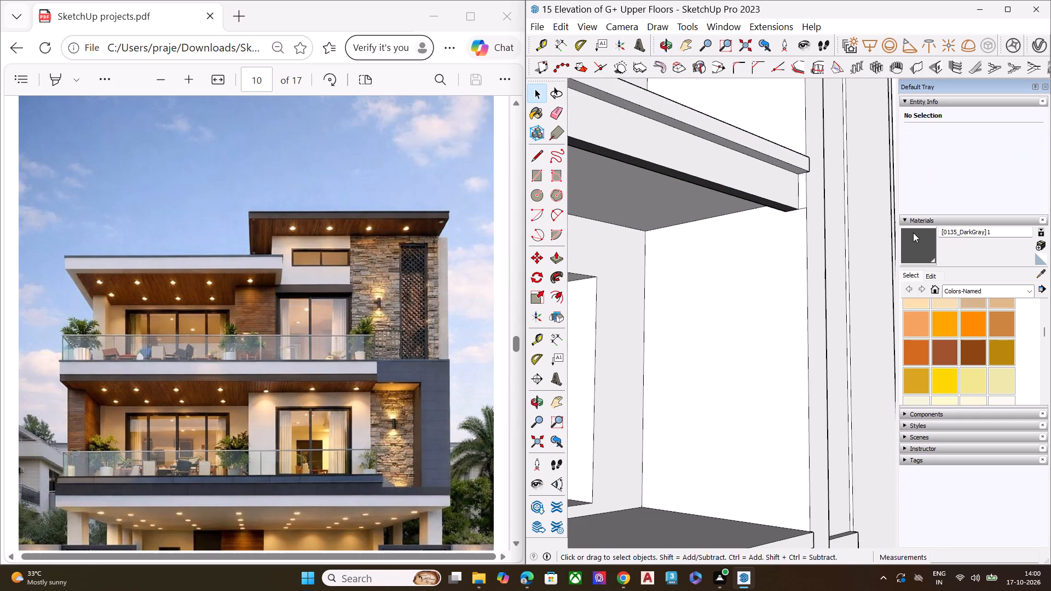
left_click(913, 242)
left_click(725, 171)
Paint the front face of the beam below the fifth corner balcony slab above ground level with [0135_DarkGray]1.
scroll(810, 170, "down", 10)
scroll(816, 176, "up", 1)
scroll(816, 177, "down", 4)
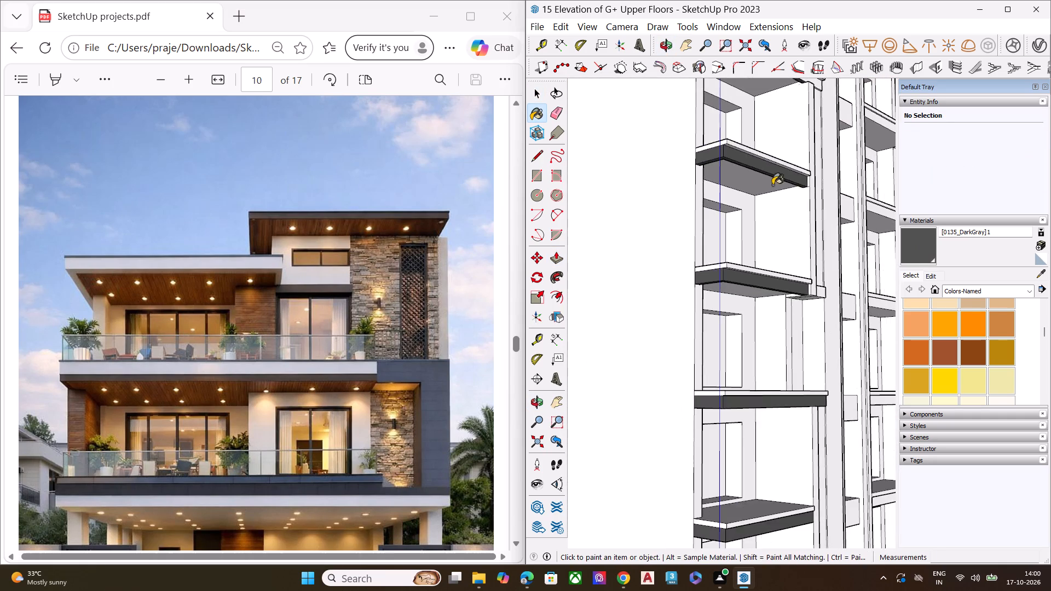
scroll(753, 191, "down", 6)
middle_click_drag(755, 182, 755, 254)
scroll(754, 155, "up", 3)
scroll(748, 141, "down", 1)
scroll(747, 140, "up", 2)
scroll(743, 139, "down", 1)
scroll(743, 139, "up", 9)
scroll(741, 132, "down", 1)
scroll(741, 132, "up", 2)
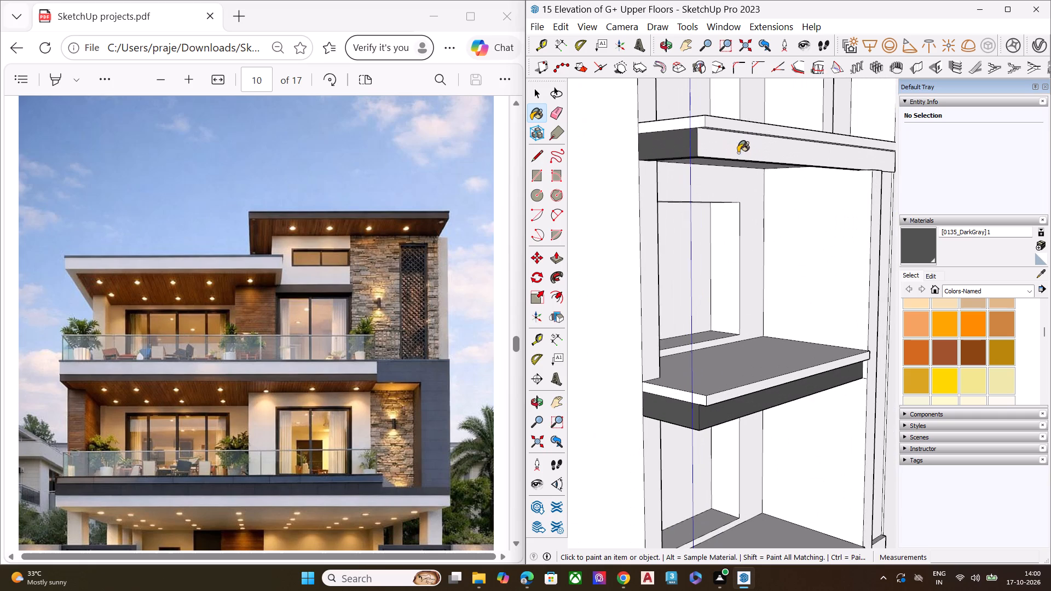
left_click(737, 152)
scroll(715, 142, "down", 3)
scroll(707, 150, "up", 1)
scroll(707, 150, "down", 3)
middle_click_drag(708, 181, 749, 26)
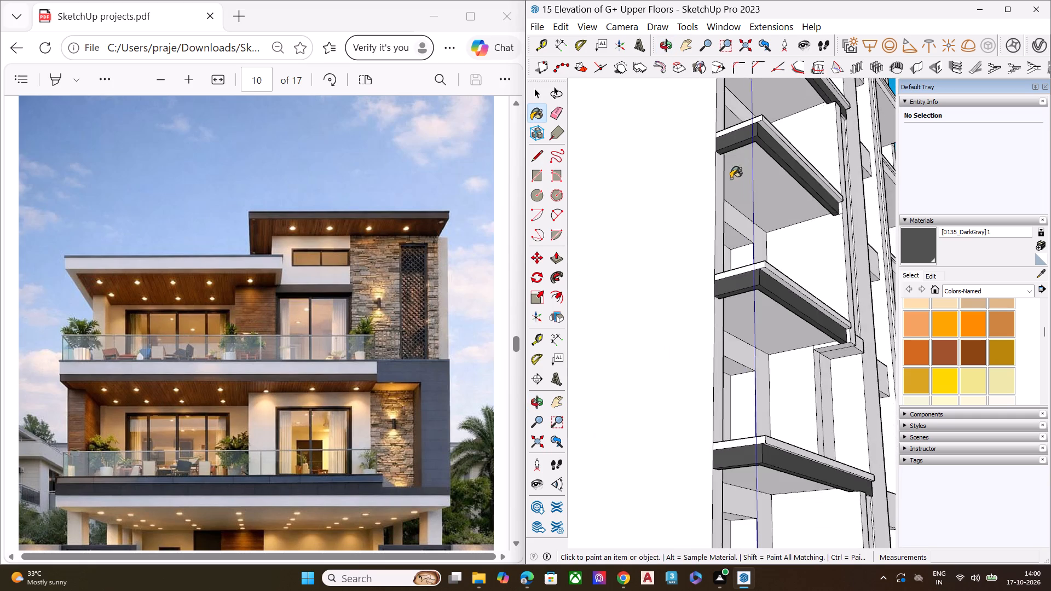
Paint the side face of the beam below the topmost corner balcony slab with [0135_DarkGray]1.
scroll(728, 183, "down", 7)
middle_click_drag(744, 175, 943, 208)
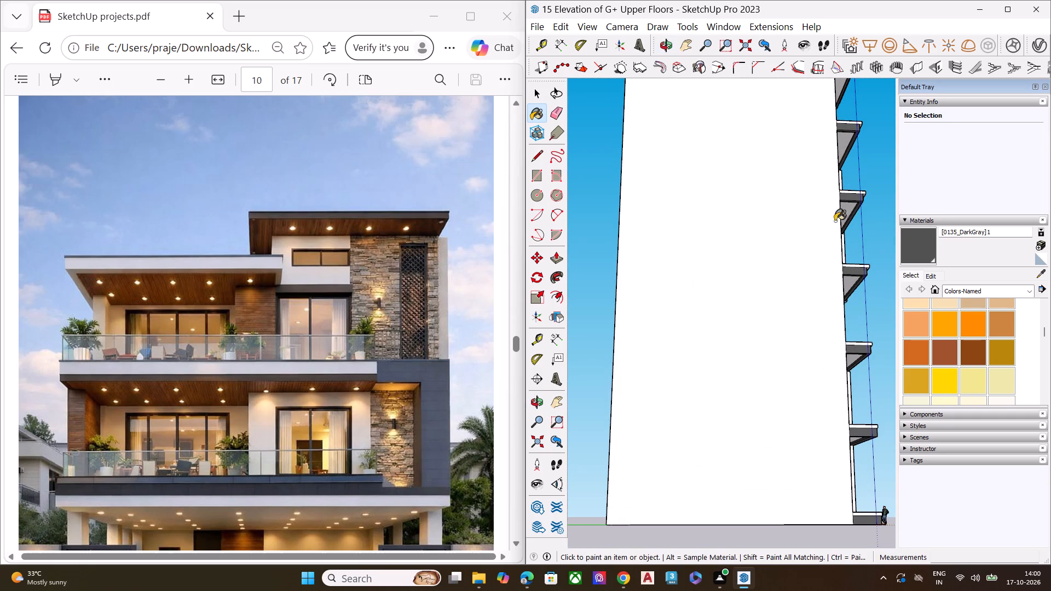
scroll(769, 255, "down", 6)
scroll(827, 73, "up", 2)
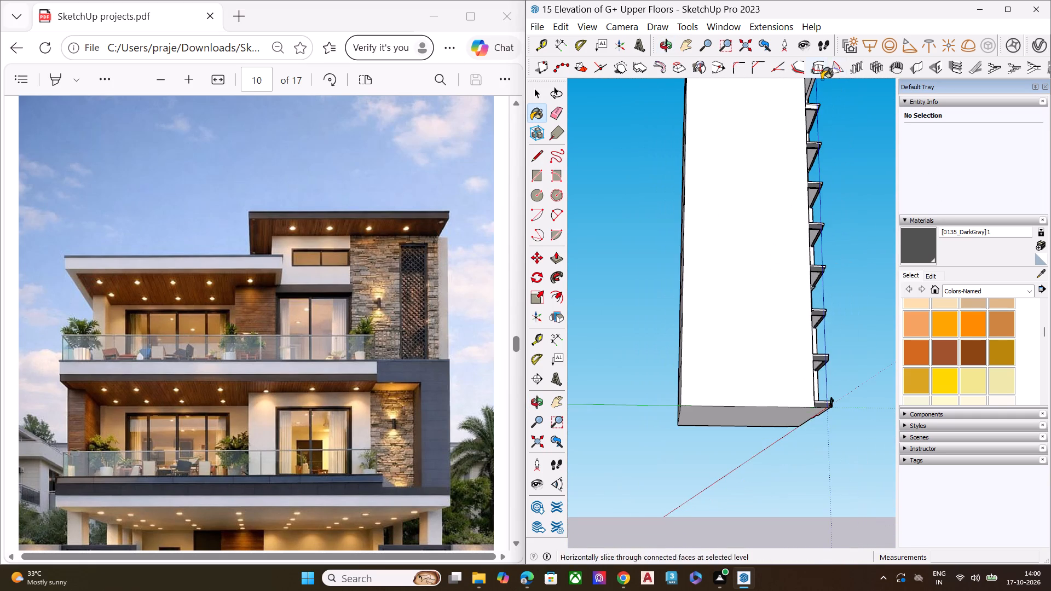
scroll(822, 79, "up", 1)
scroll(793, 192, "down", 5)
scroll(792, 107, "up", 10)
scroll(793, 106, "down", 1)
scroll(832, 156, "up", 6)
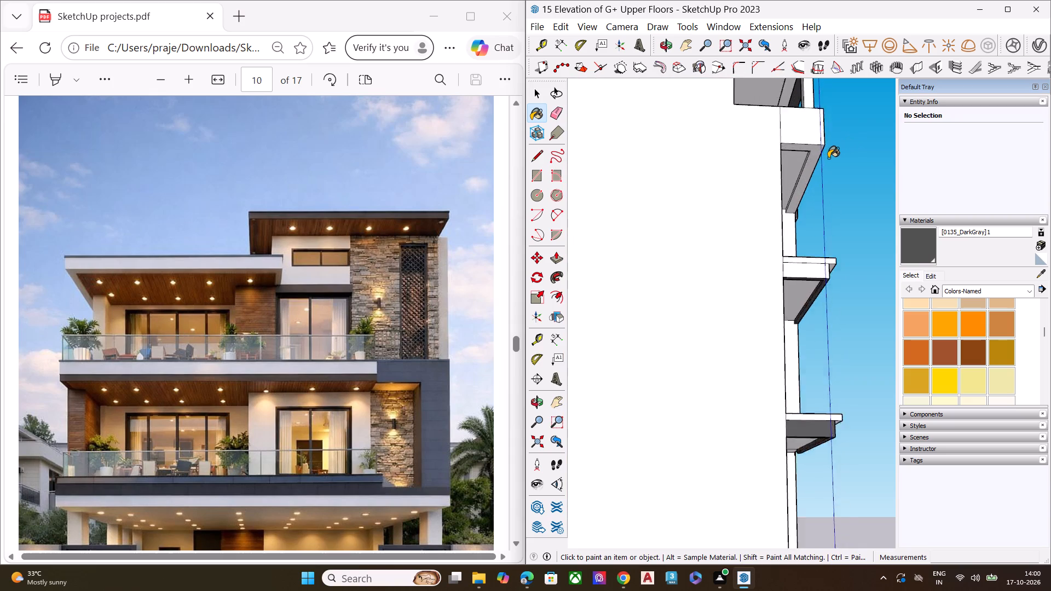
scroll(828, 158, "up", 4)
middle_click_drag(815, 167, 677, 182)
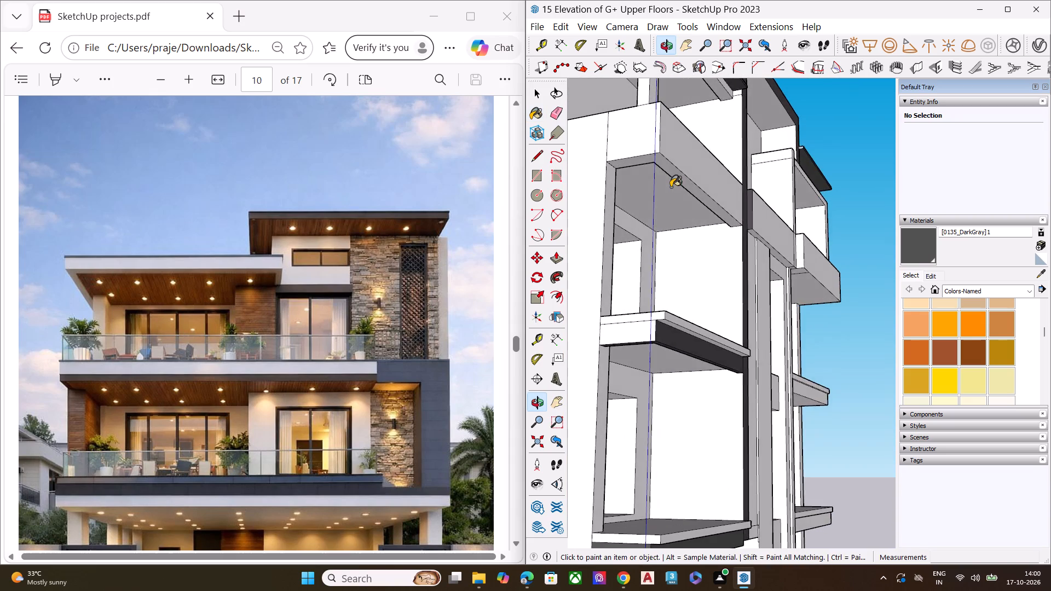
scroll(726, 189, "down", 7)
scroll(679, 253, "up", 7)
left_click(688, 246)
scroll(766, 162, "down", 1)
scroll(766, 162, "up", 1)
scroll(766, 162, "down", 2)
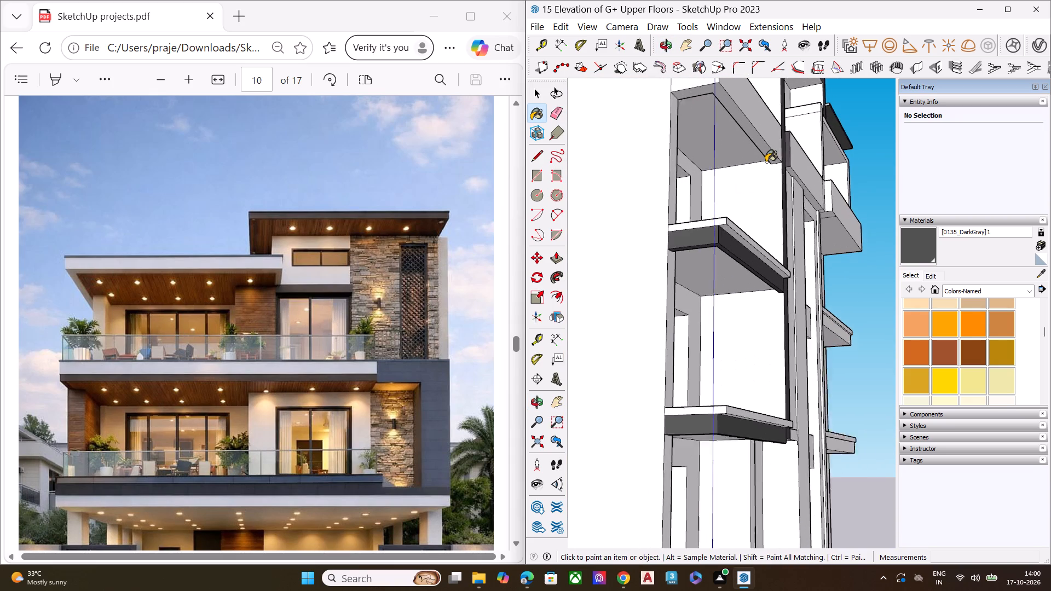
Compare the whole tower model with the rendered tower on page 9 of the reference PDF.
scroll(766, 162, "down", 12)
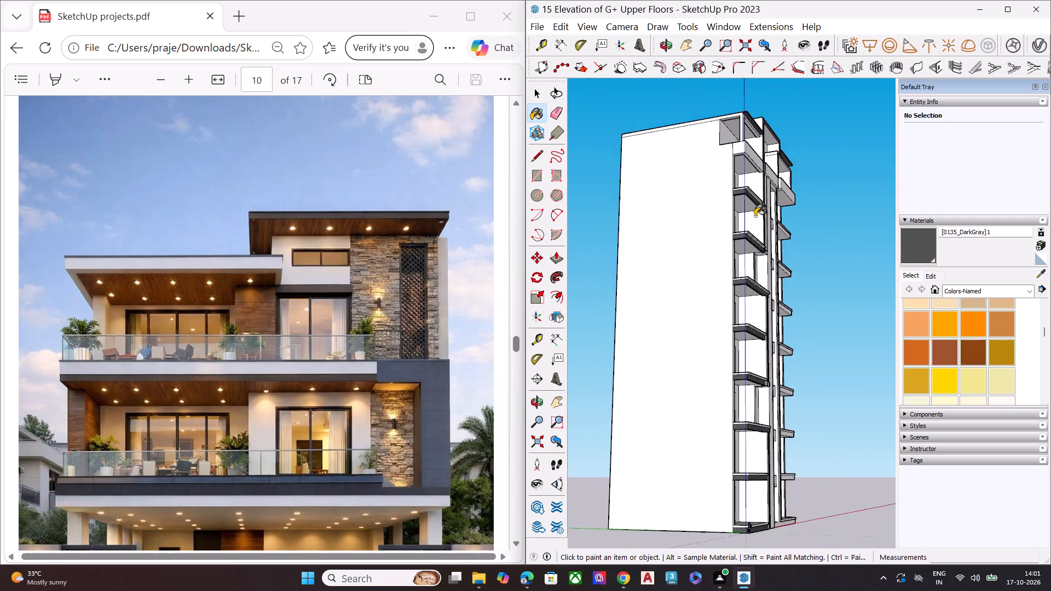
scroll(755, 216, "down", 2)
middle_click_drag(780, 304, 635, 380)
middle_click_drag(767, 345, 678, 359)
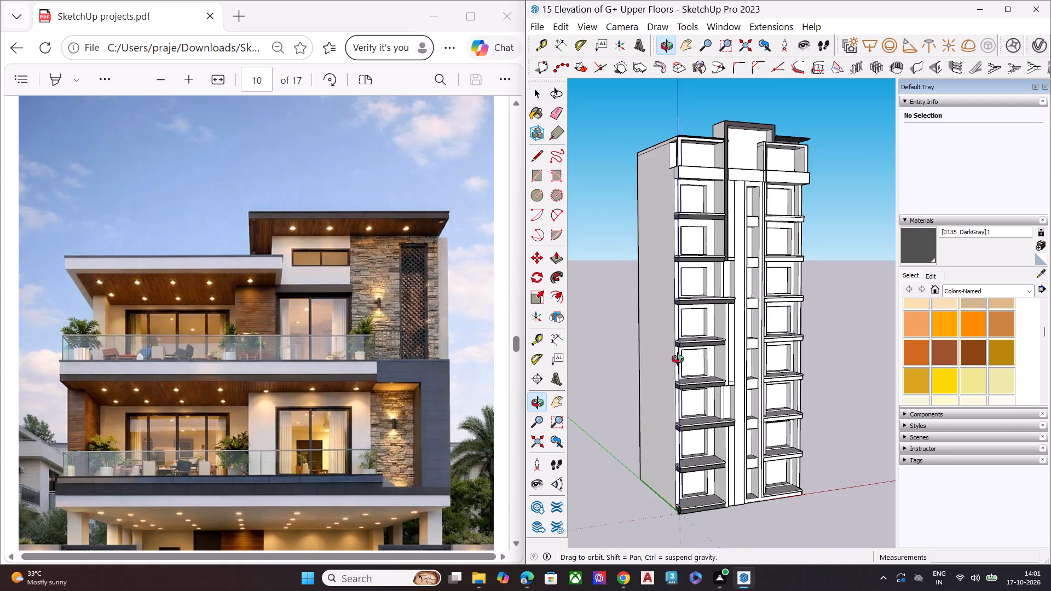
middle_click_drag(678, 359, 675, 359)
scroll(375, 345, "down", 1)
scroll(365, 336, "up", 10)
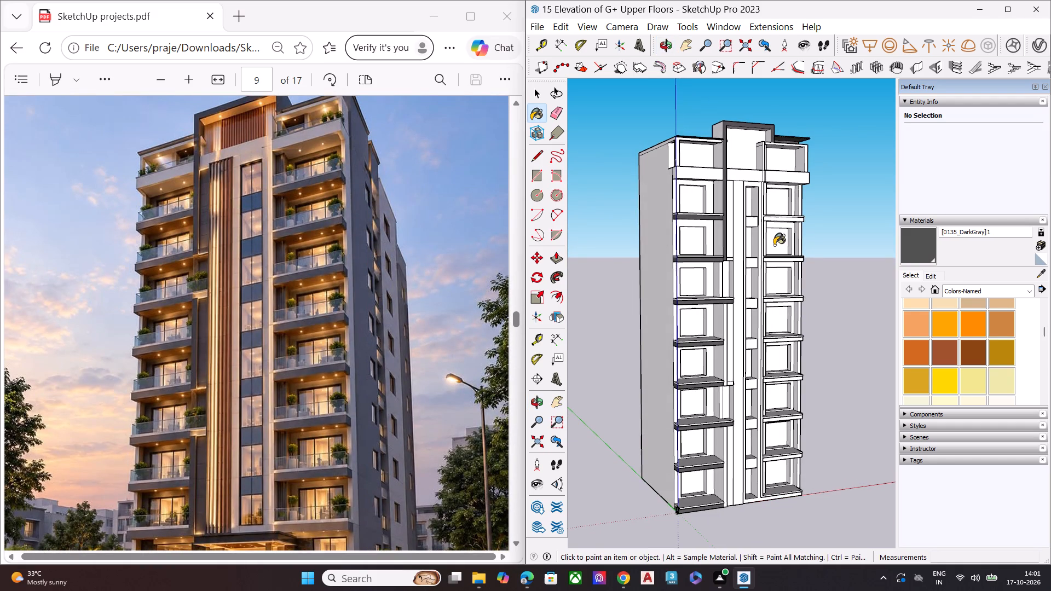
Push/pull the dark gray side wall with the window openings by 10 13/16".
middle_click_drag(777, 245, 576, 263)
middle_click_drag(742, 252, 587, 256)
scroll(853, 205, "up", 4)
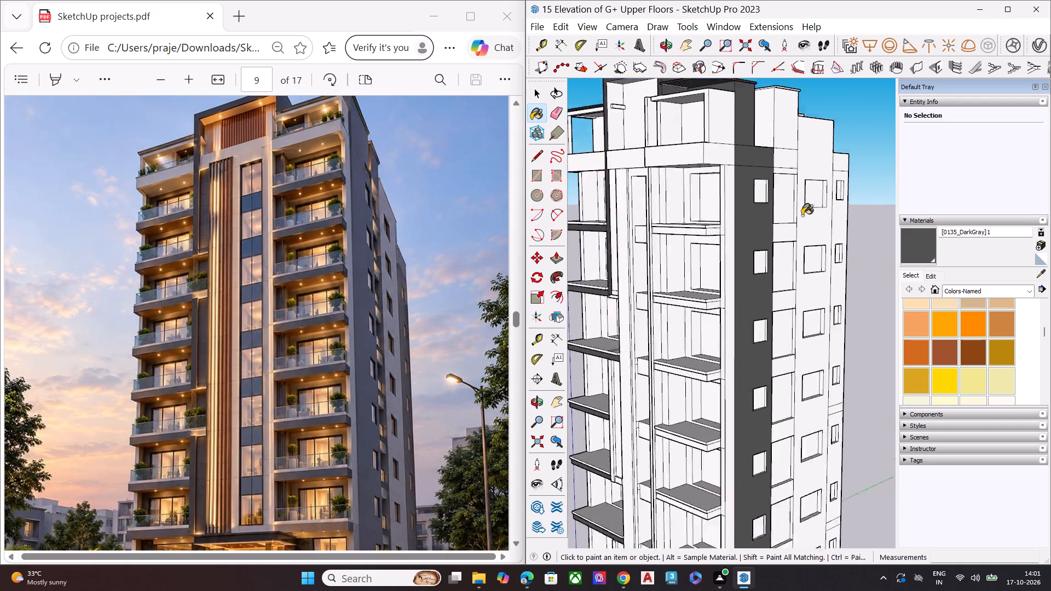
scroll(802, 216, "up", 4)
middle_click_drag(651, 233, 599, 227)
scroll(628, 230, "up", 8)
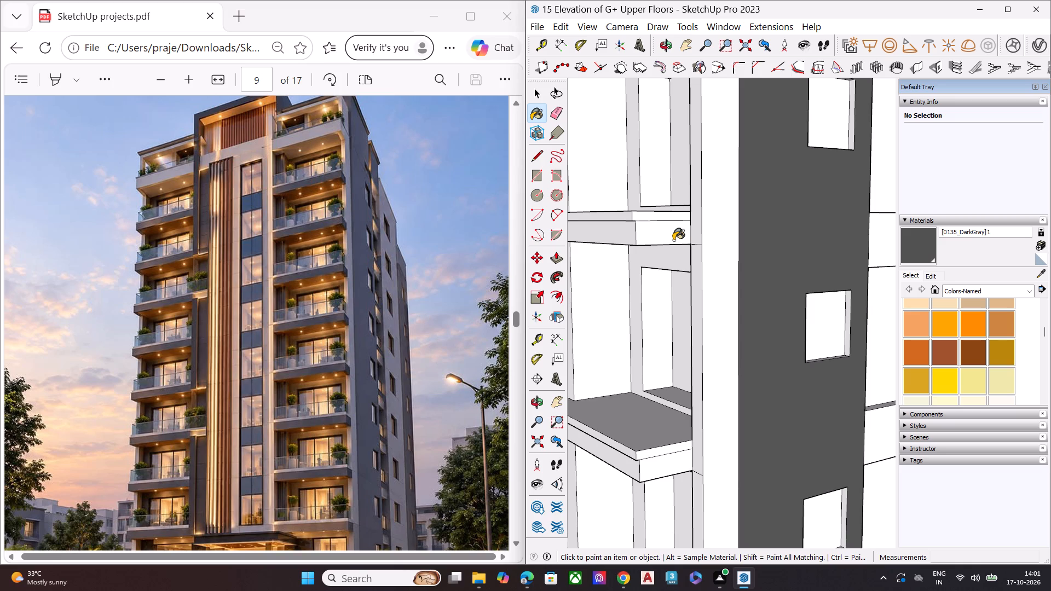
key("space")
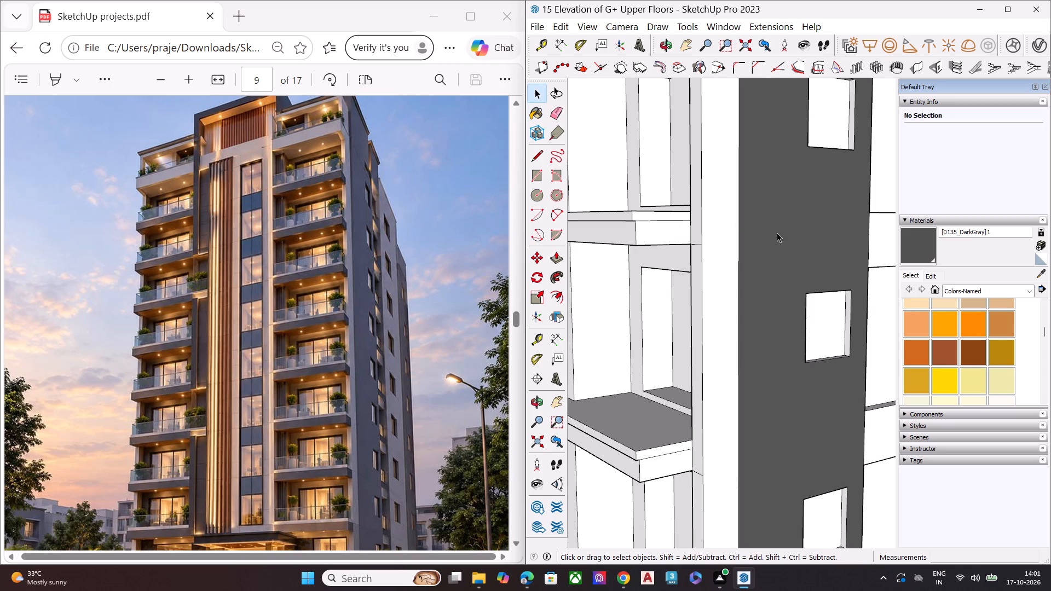
left_click(777, 233)
middle_click_drag(775, 241, 863, 389)
scroll(782, 280, "down", 1)
scroll(780, 280, "up", 1)
scroll(771, 282, "down", 6)
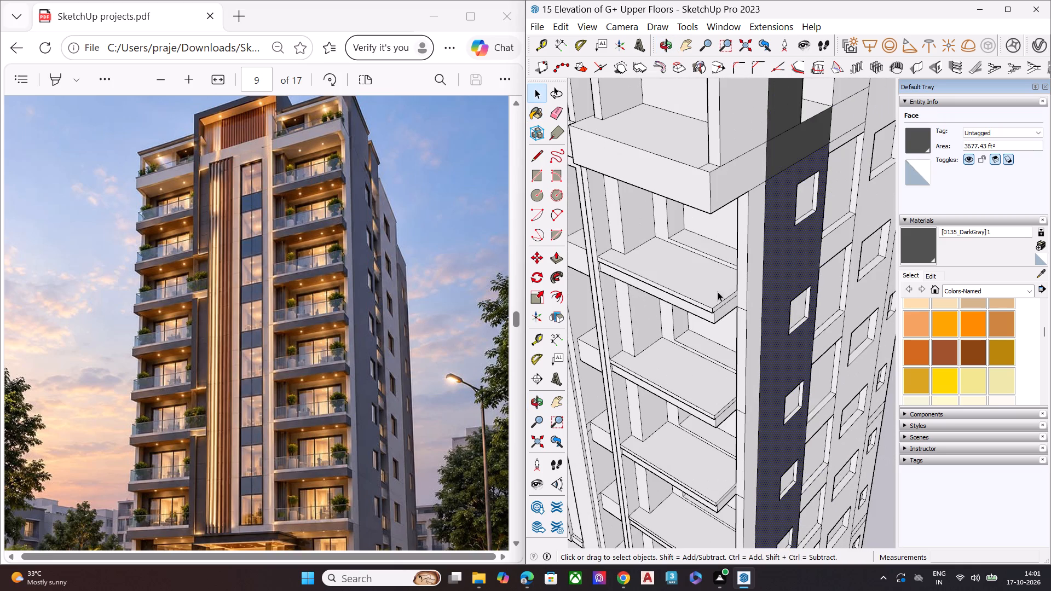
key("p")
left_click(792, 247)
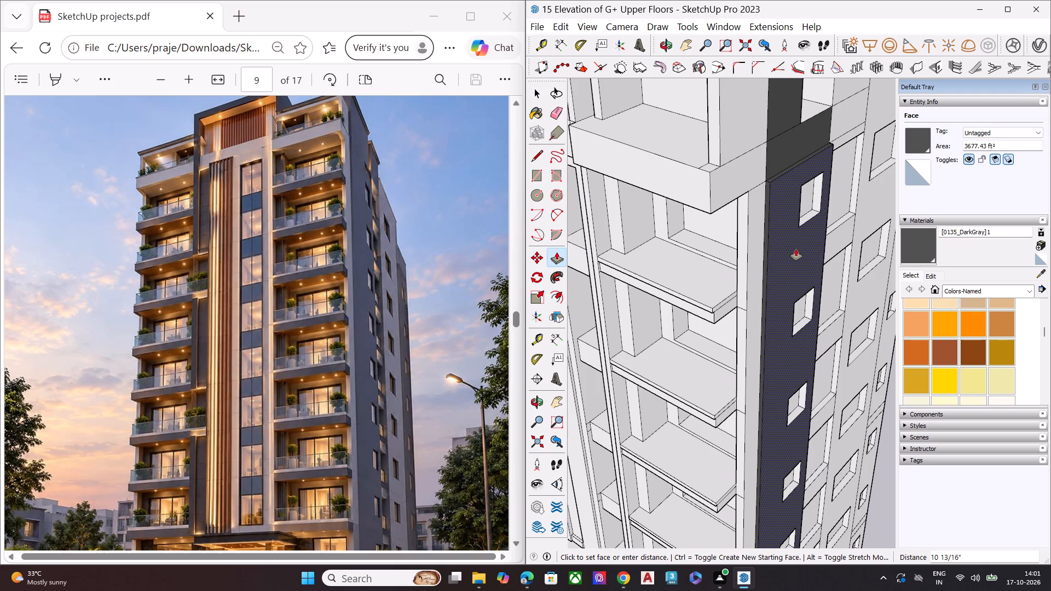
left_click(796, 249)
scroll(736, 213, "down", 5)
scroll(770, 151, "up", 2)
scroll(771, 149, "down", 1)
scroll(771, 147, "up", 6)
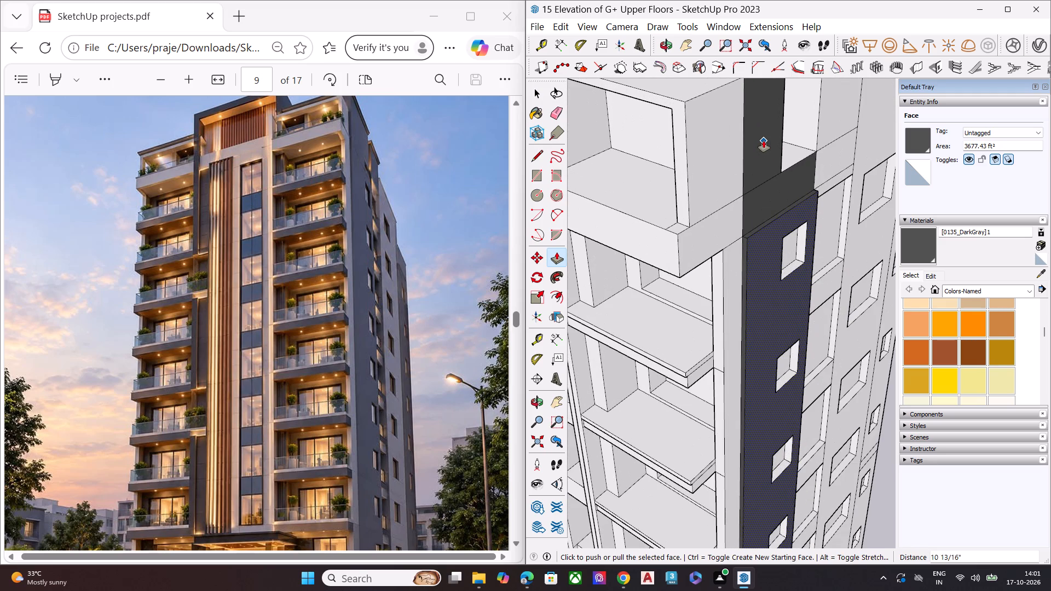
Push/pull the narrow dark gray wall face above the parapet band 10 13/16", flush with the windowed wall below.
key("space")
scroll(778, 195, "down", 6)
scroll(763, 153, "up", 7)
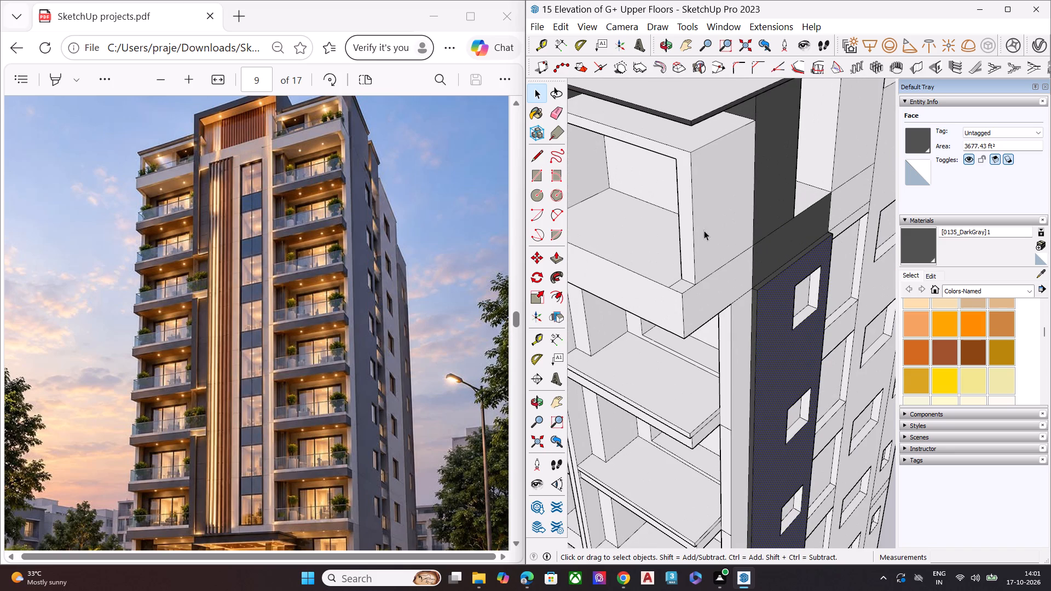
left_click(776, 194)
left_click(776, 194)
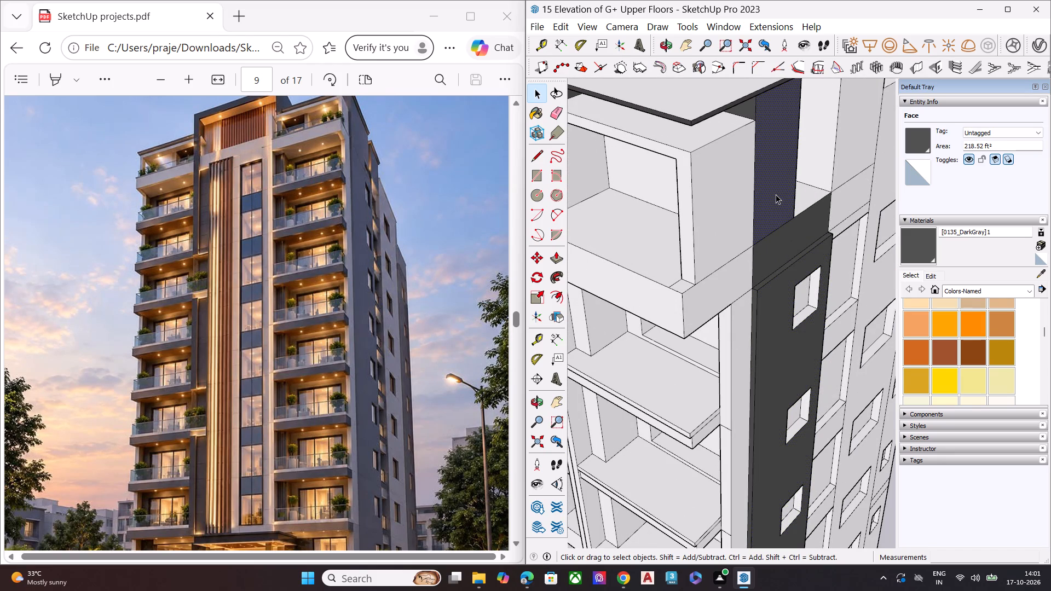
key("p")
left_click(776, 194)
left_click(784, 271)
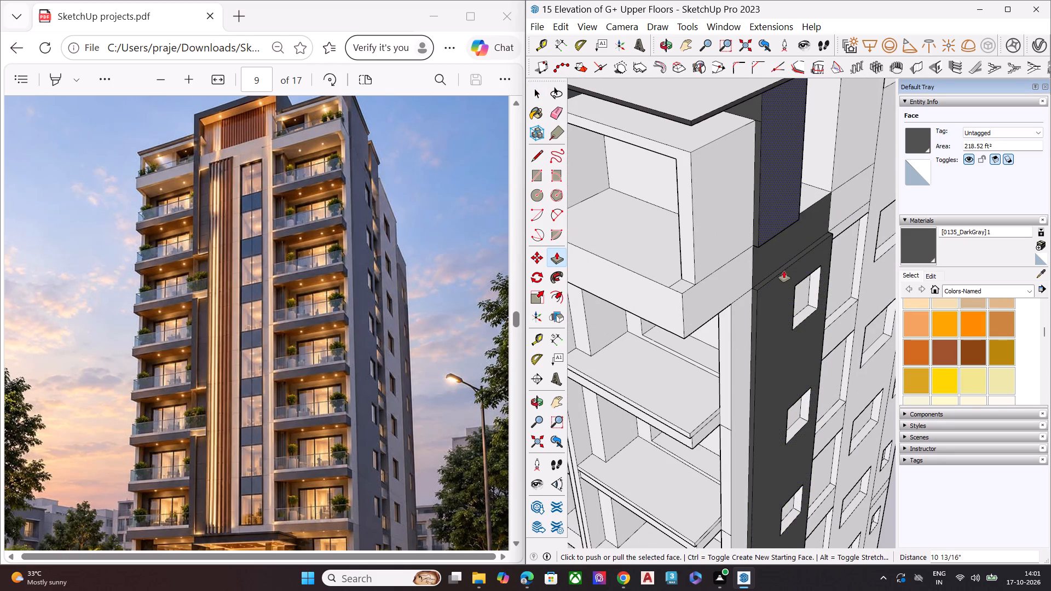
Push/pull the dark gray band face between the upper and lower side wall 10 13/16", flush with the wall below.
key("space")
left_click(781, 257)
key("p")
left_click(781, 257)
left_click(786, 269)
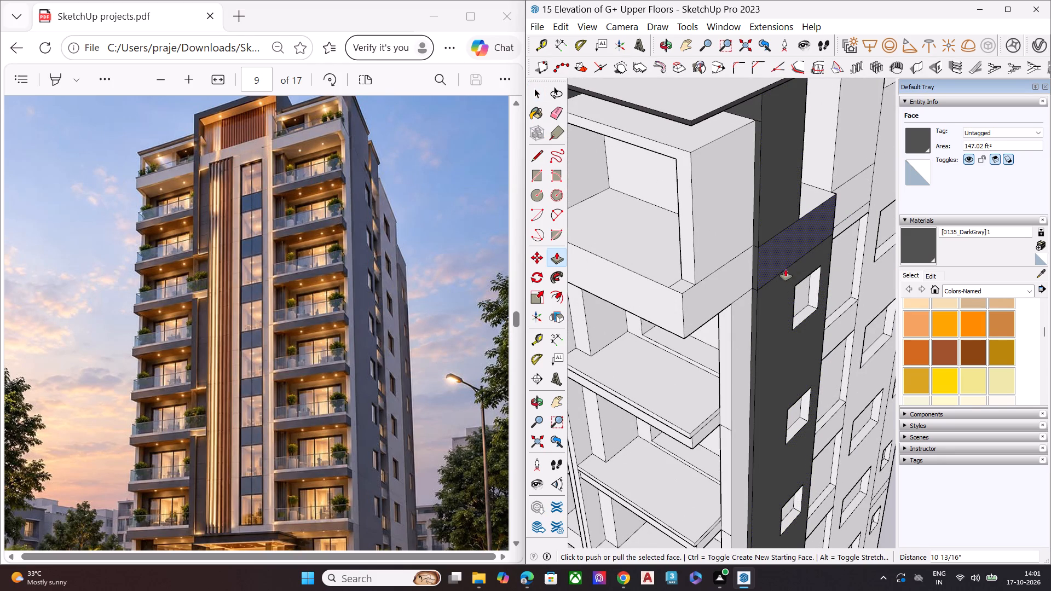
key("space")
Erase the horizontal dividing lines on the front edge and side face of the extruded dark gray wall at the parapet band.
middle_click_drag(766, 179, 777, 130)
scroll(778, 129, "up", 1)
scroll(778, 129, "down", 6)
middle_click_drag(786, 203, 794, 170)
scroll(792, 173, "up", 8)
middle_click_drag(794, 170, 800, 160)
middle_click_drag(729, 192, 747, 166)
scroll(747, 166, "up", 2)
scroll(747, 166, "down", 2)
scroll(747, 166, "up", 5)
key("e")
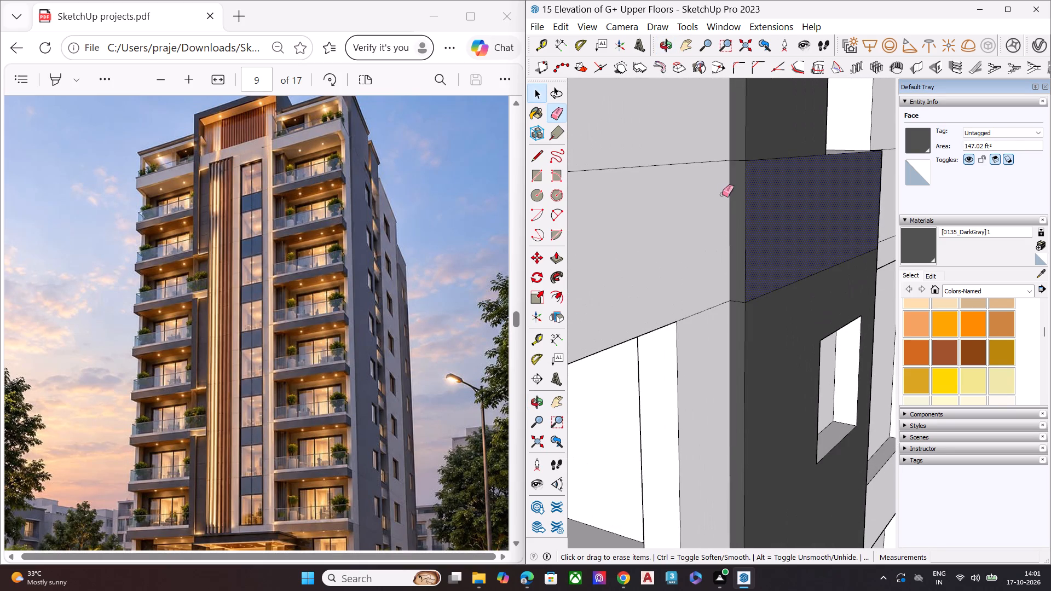
scroll(734, 164, "up", 4)
scroll(738, 175, "down", 1)
scroll(738, 177, "up", 1)
scroll(738, 178, "down", 3)
scroll(738, 182, "up", 1)
scroll(737, 187, "down", 5)
scroll(738, 204, "up", 1)
scroll(738, 205, "down", 2)
scroll(738, 206, "up", 1)
scroll(738, 206, "down", 11)
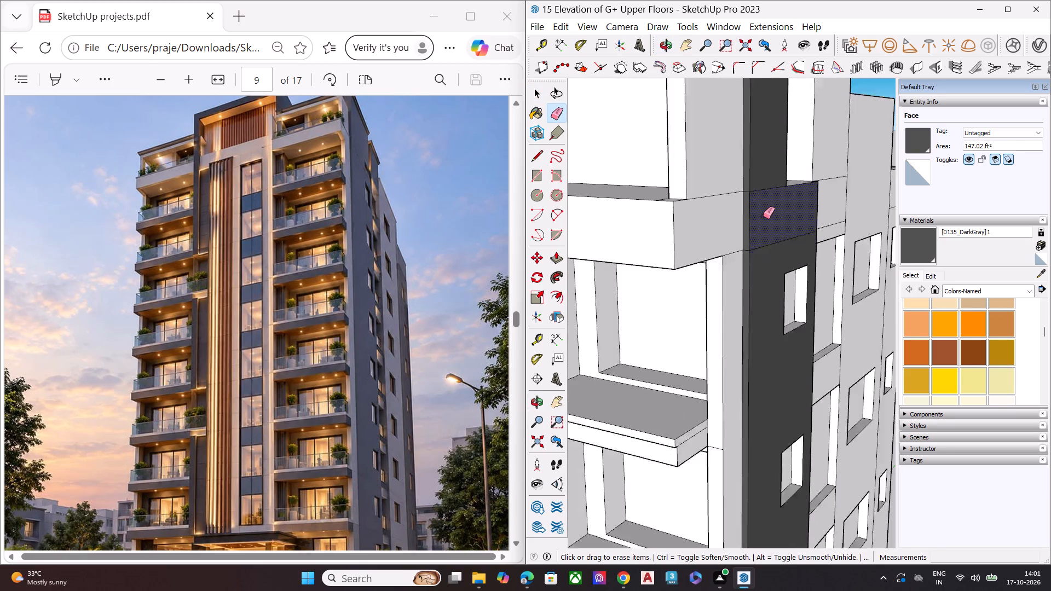
scroll(763, 216, "down", 4)
key("space")
left_click(852, 144)
scroll(788, 187, "up", 11)
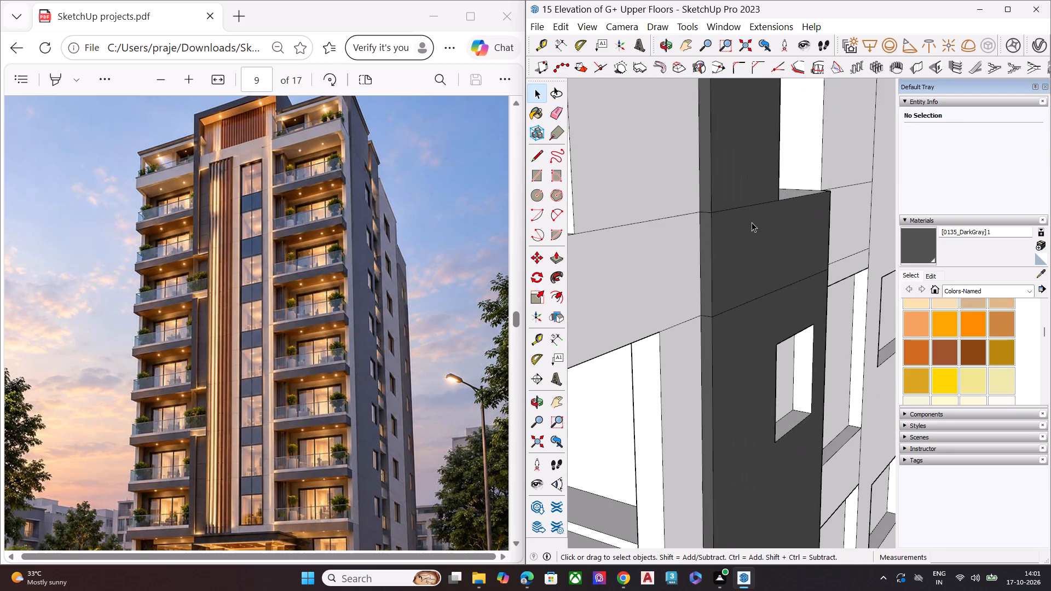
key("e")
scroll(716, 215, "up", 8)
middle_click(717, 211)
left_click(703, 209)
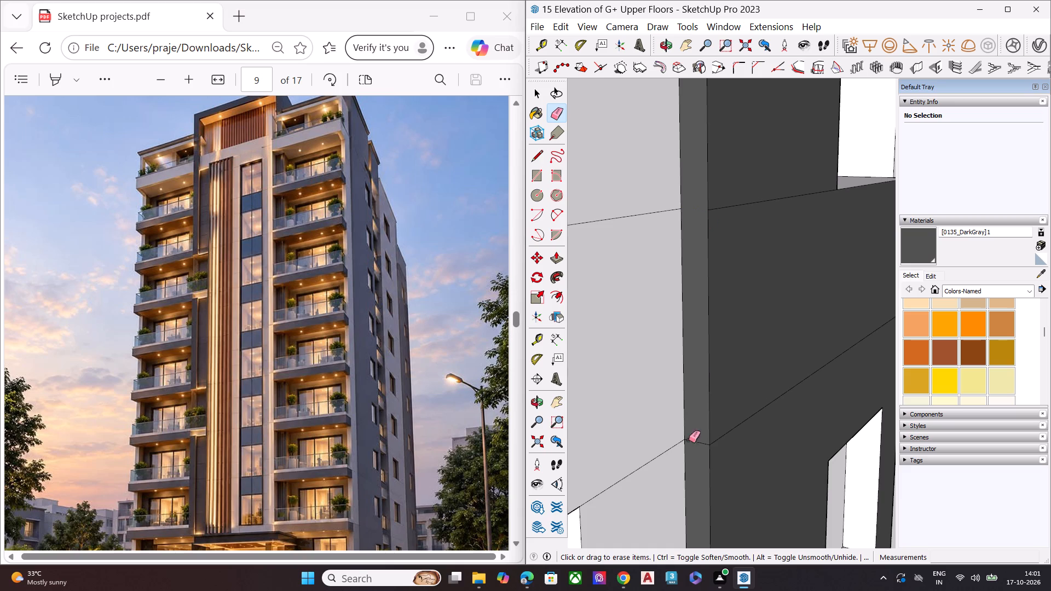
left_click(700, 444)
left_click(742, 425)
left_click(773, 199)
key("space")
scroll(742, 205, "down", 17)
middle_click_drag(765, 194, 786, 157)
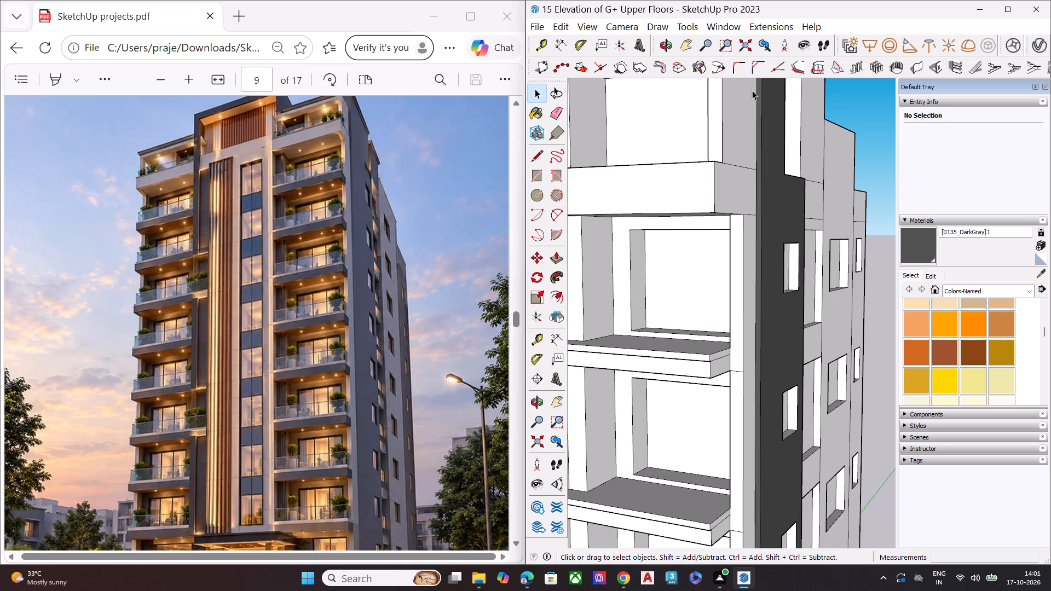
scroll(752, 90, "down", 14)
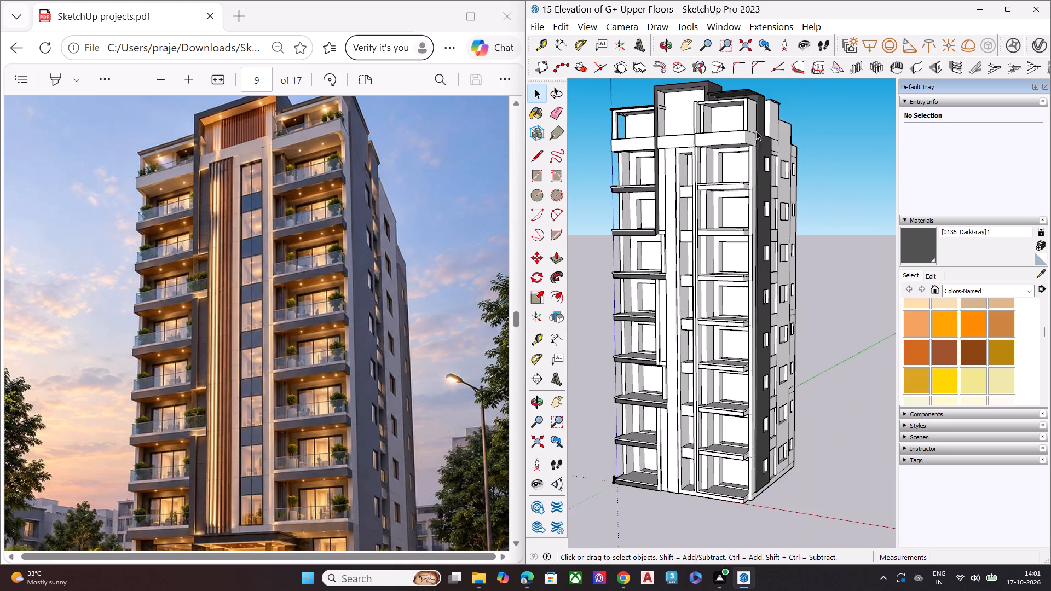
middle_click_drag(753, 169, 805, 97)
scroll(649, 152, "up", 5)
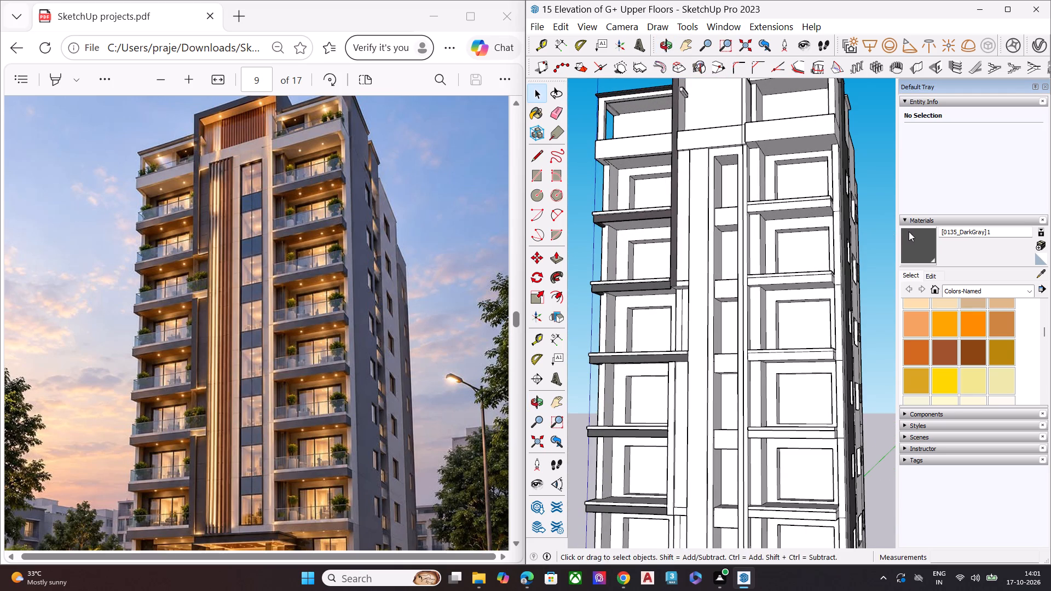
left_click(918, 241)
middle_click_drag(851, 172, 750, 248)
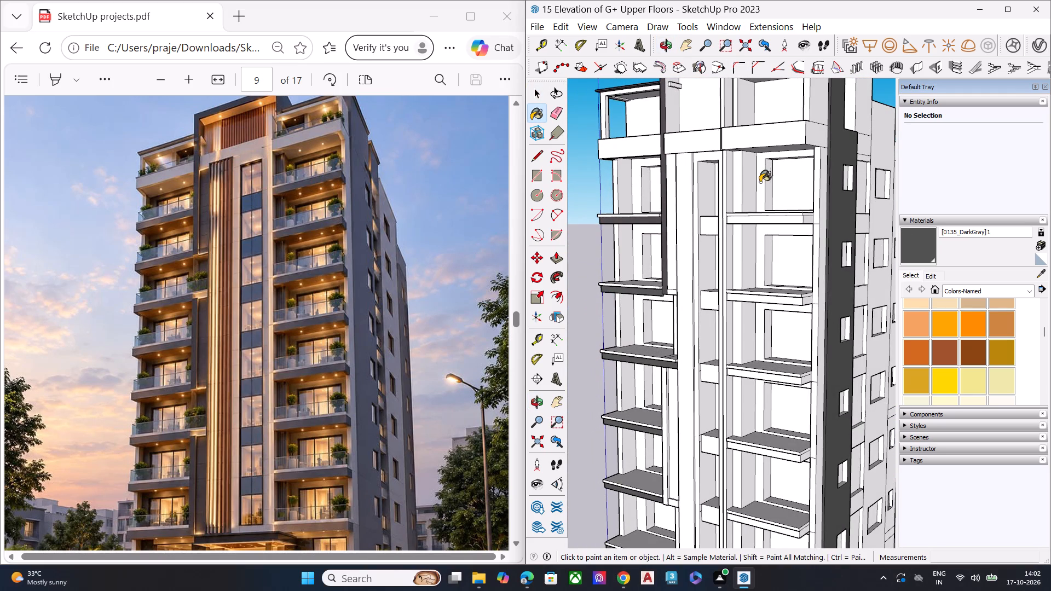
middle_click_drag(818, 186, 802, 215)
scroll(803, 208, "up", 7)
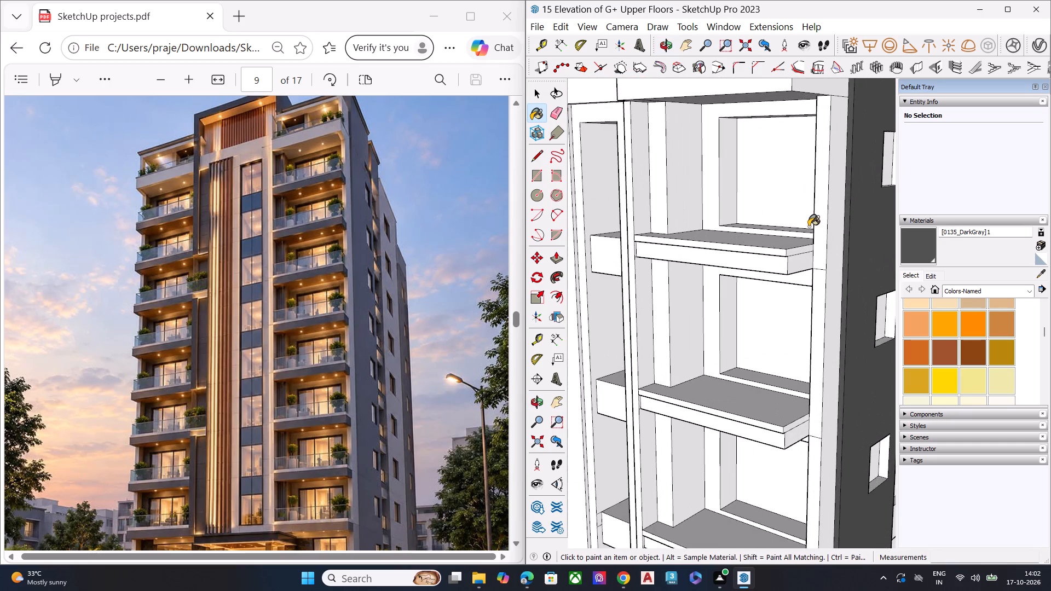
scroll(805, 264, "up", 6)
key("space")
Erase the short leftover horizontal lines across the front of the corner column beneath the three topmost balcony slabs.
key("e")
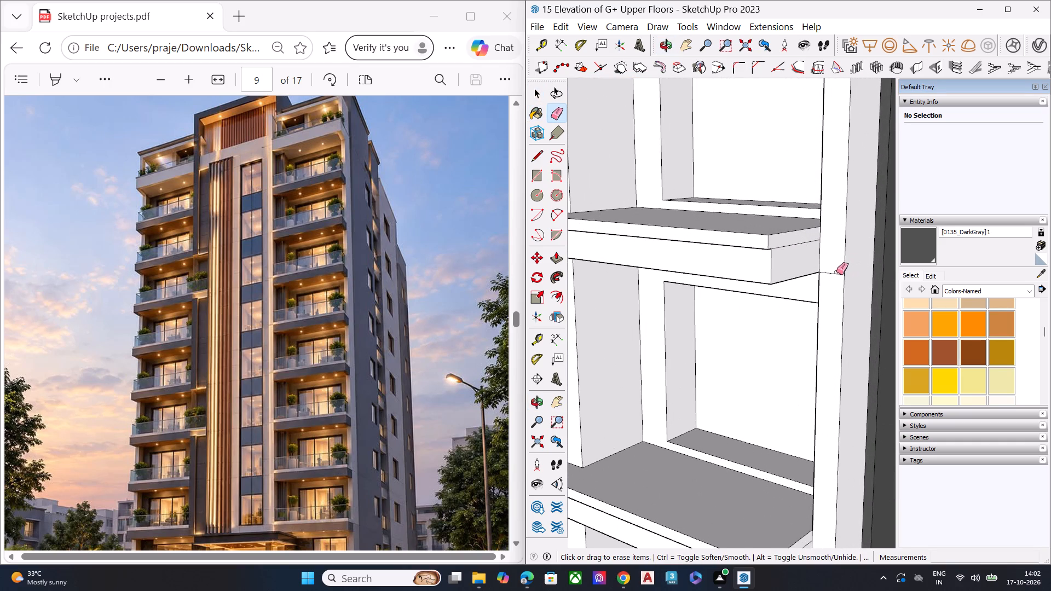
left_click(835, 274)
scroll(747, 182, "down", 7)
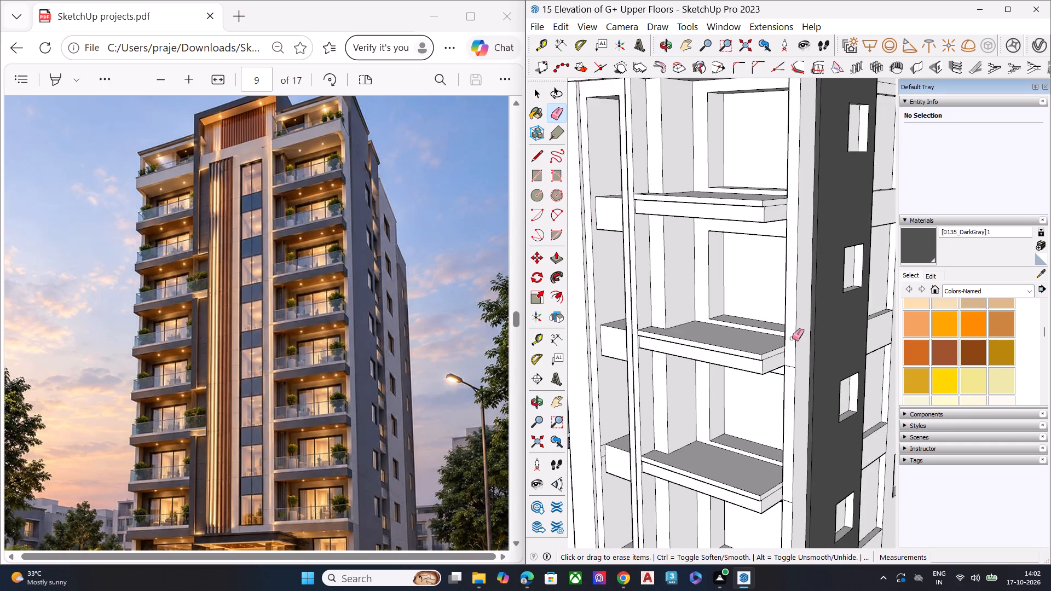
scroll(792, 370, "up", 6)
left_click(788, 355)
scroll(770, 212, "down", 4)
scroll(770, 212, "up", 1)
scroll(770, 212, "down", 2)
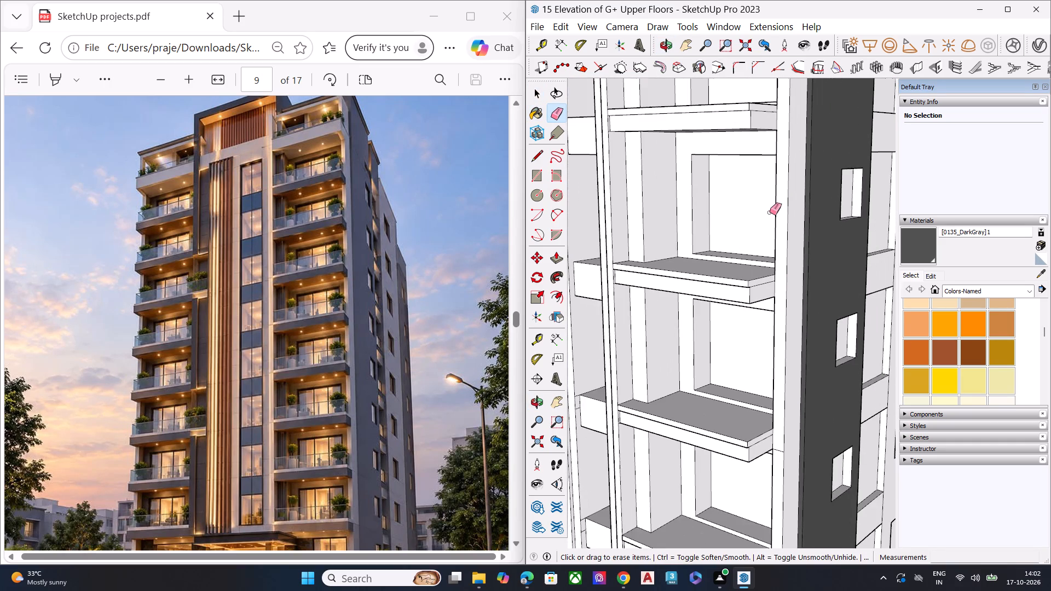
scroll(770, 212, "down", 2)
scroll(770, 212, "up", 1)
scroll(770, 212, "down", 4)
scroll(773, 378, "up", 2)
middle_click(773, 378)
scroll(773, 378, "down", 2)
scroll(773, 378, "up", 3)
scroll(773, 378, "down", 1)
scroll(781, 367, "up", 2)
scroll(781, 367, "down", 1)
scroll(781, 367, "up", 6)
scroll(781, 367, "down", 1)
scroll(781, 367, "up", 7)
scroll(767, 348, "down", 1)
scroll(767, 348, "up", 2)
left_click(770, 340)
scroll(747, 229, "down", 4)
scroll(747, 229, "up", 3)
scroll(747, 229, "down", 2)
scroll(747, 229, "up", 1)
scroll(747, 229, "down", 4)
scroll(750, 216, "up", 1)
scroll(750, 216, "down", 1)
scroll(750, 216, "up", 1)
scroll(750, 216, "down", 3)
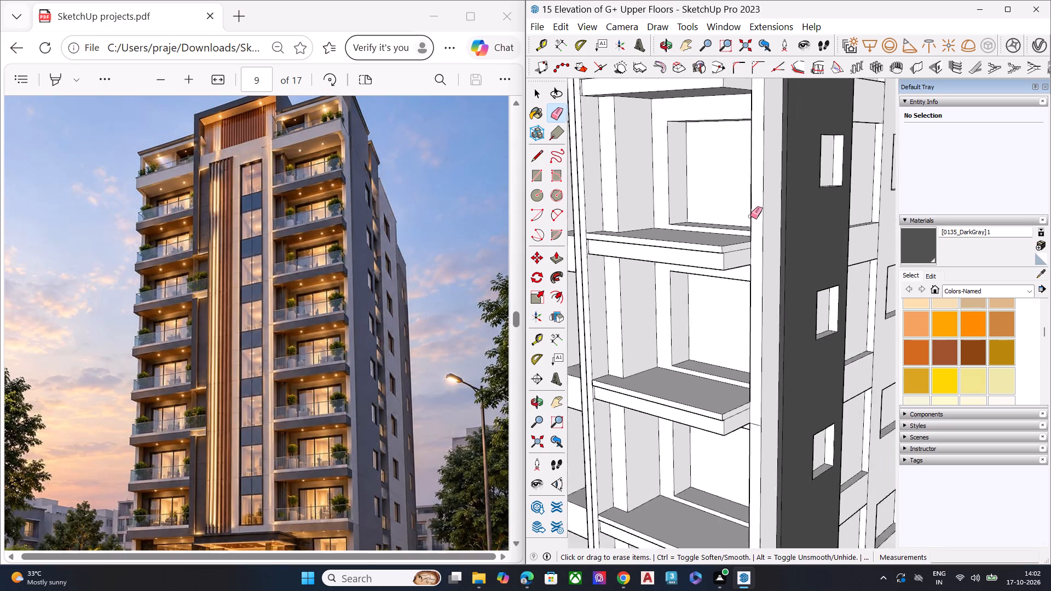
Erase the remaining short horizontal lines across the front of the corner column beneath the lower balcony slabs.
scroll(750, 216, "down", 5)
scroll(755, 203, "up", 1)
scroll(755, 203, "down", 12)
scroll(763, 346, "up", 11)
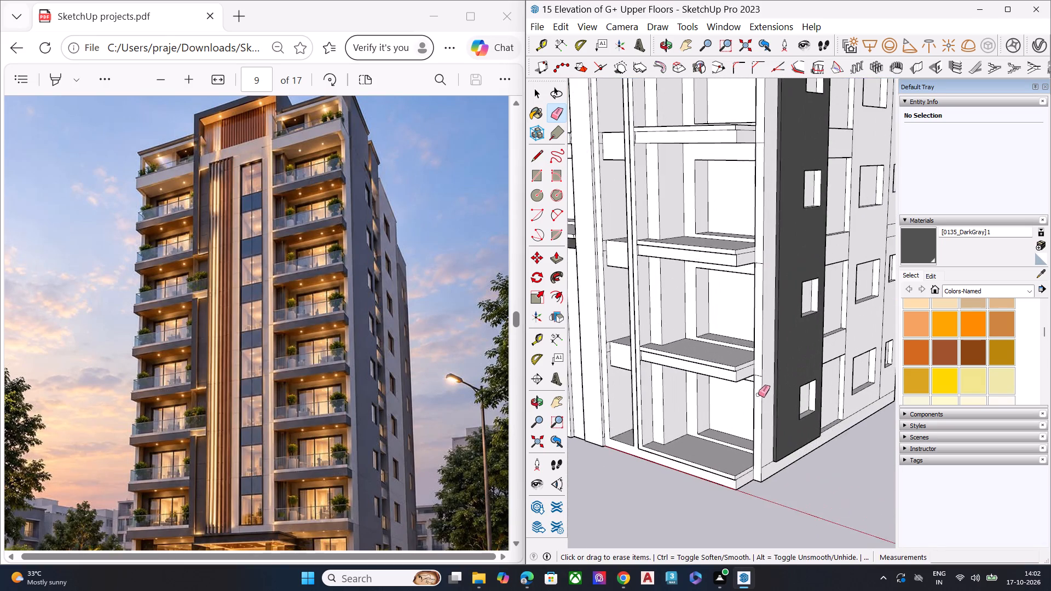
scroll(751, 428, "up", 6)
left_click(765, 321)
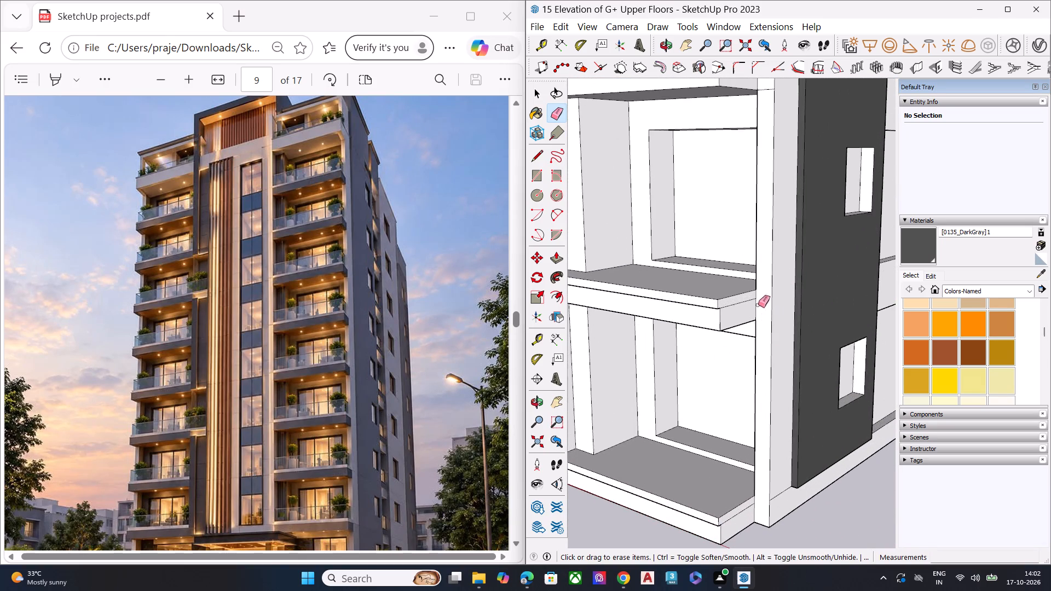
scroll(755, 309, "down", 6)
scroll(764, 178, "up", 8)
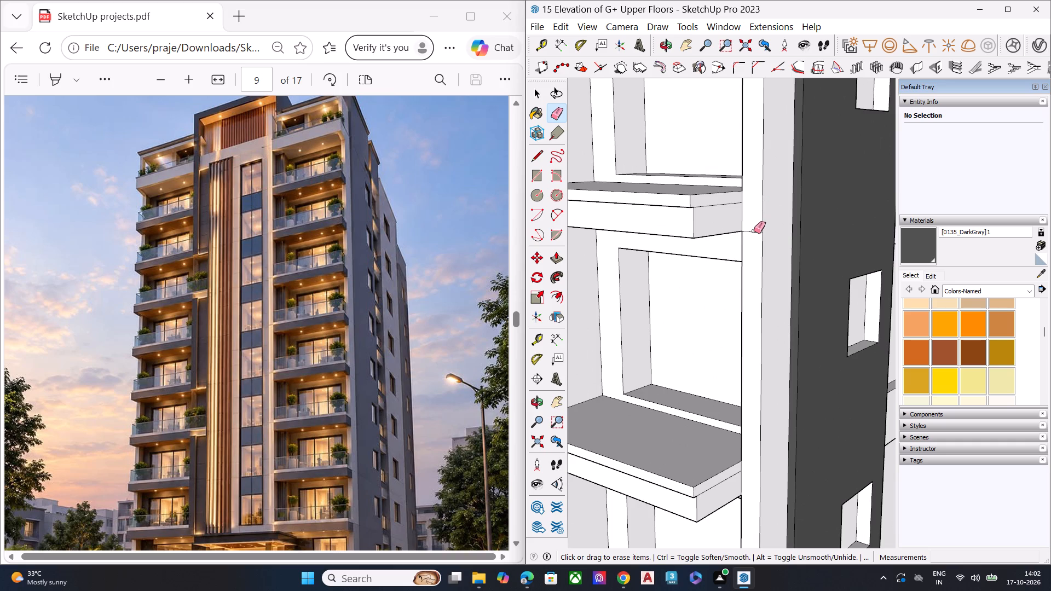
left_click(755, 232)
scroll(748, 228, "down", 8)
scroll(746, 267, "up", 1)
scroll(744, 273, "down", 6)
scroll(731, 128, "up", 8)
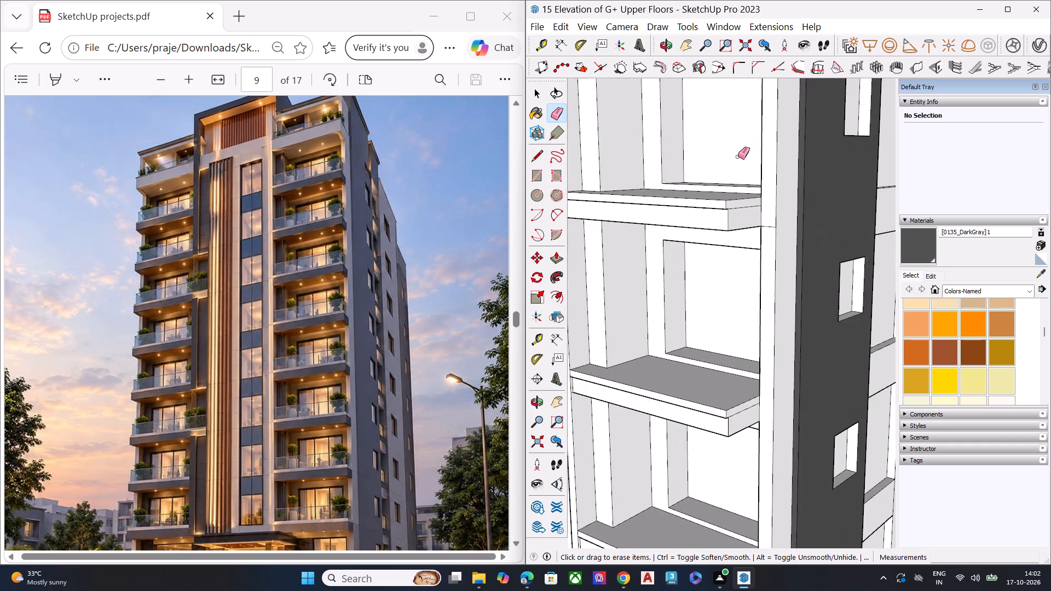
scroll(759, 213, "up", 5)
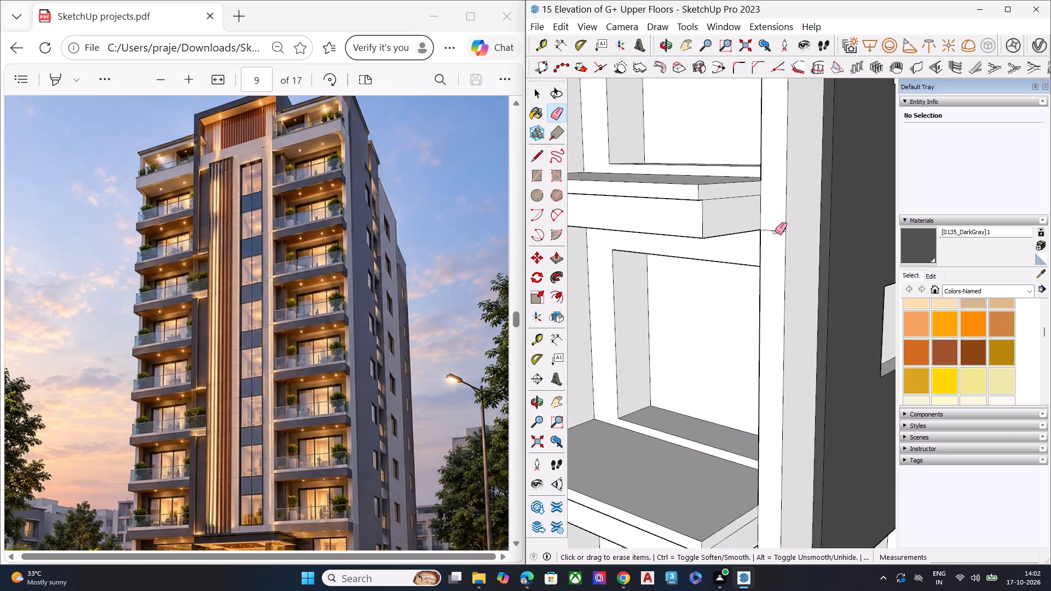
left_click(775, 230)
scroll(767, 236, "down", 14)
scroll(759, 89, "up", 4)
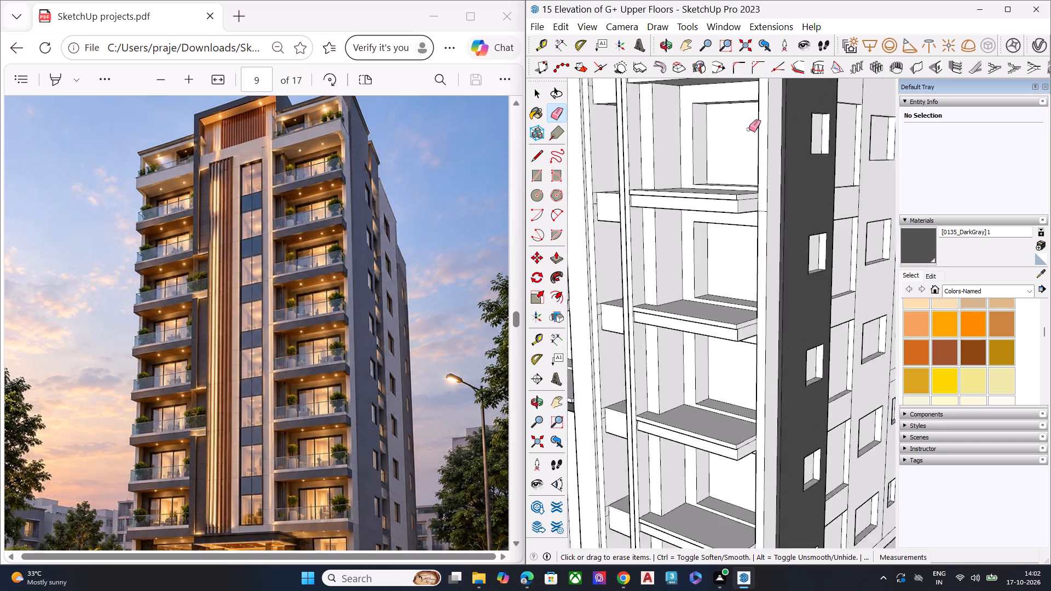
scroll(749, 129, "up", 5)
left_click(775, 266)
scroll(767, 253, "down", 9)
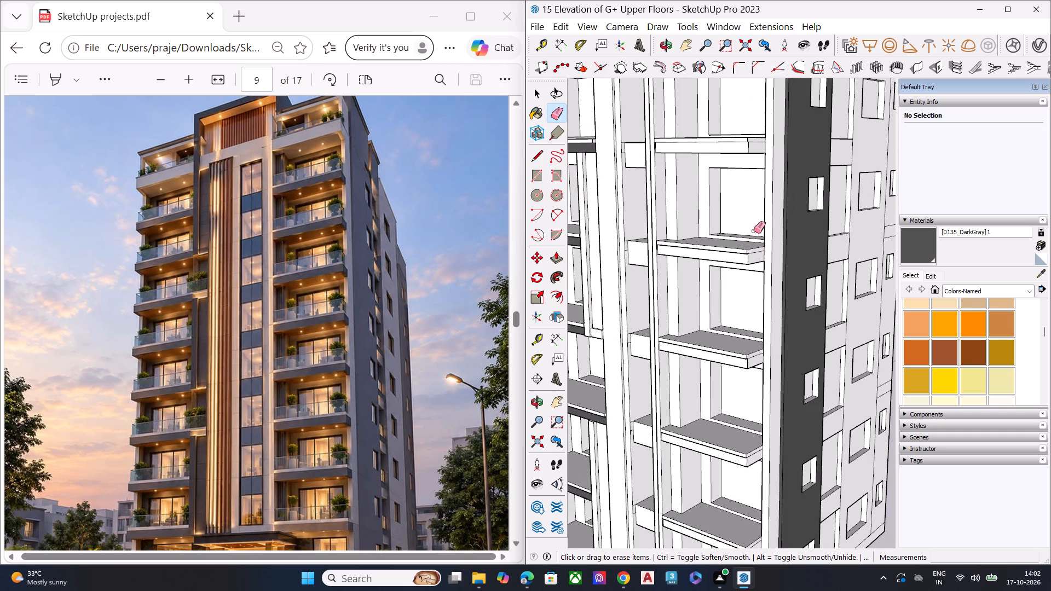
scroll(763, 103, "up", 4)
scroll(744, 195, "down", 7)
scroll(730, 295, "down", 2)
scroll(730, 297, "up", 1)
scroll(730, 298, "down", 8)
Paint the front and side faces of the beam under the topmost slab in the corner balcony stack dark gray.
middle_click_drag(719, 235, 717, 217)
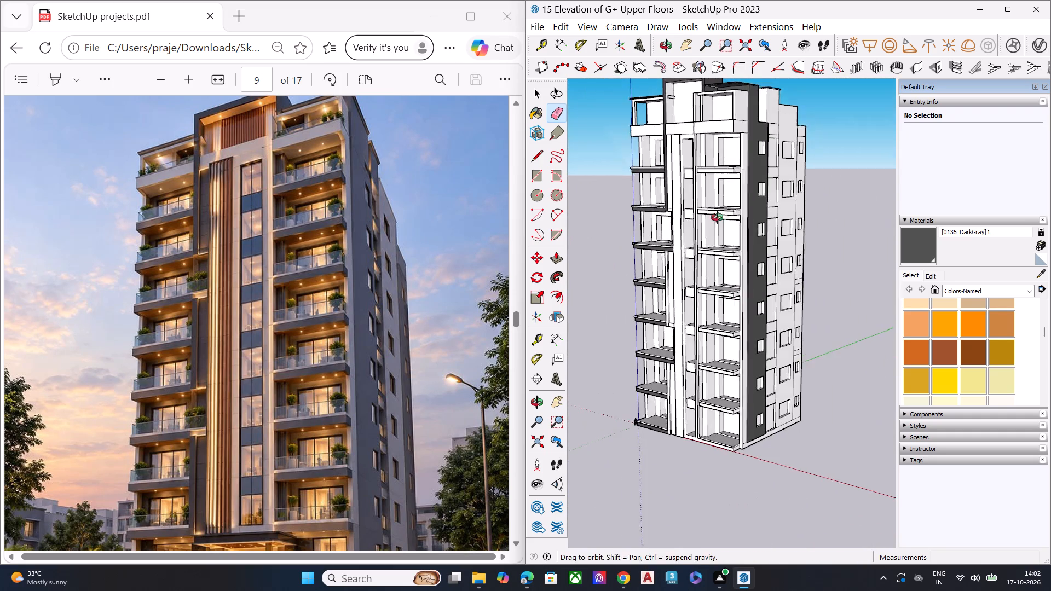
middle_click_drag(717, 217, 724, 194)
scroll(730, 182, "up", 6)
key("space")
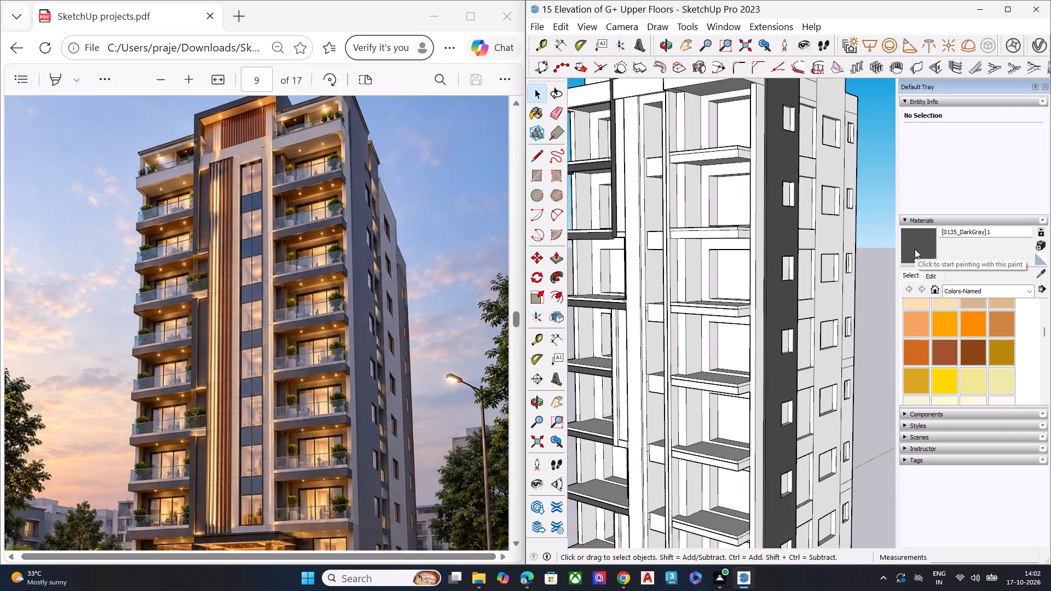
left_click(915, 249)
scroll(748, 130, "up", 1)
scroll(748, 130, "down", 1)
scroll(748, 132, "up", 7)
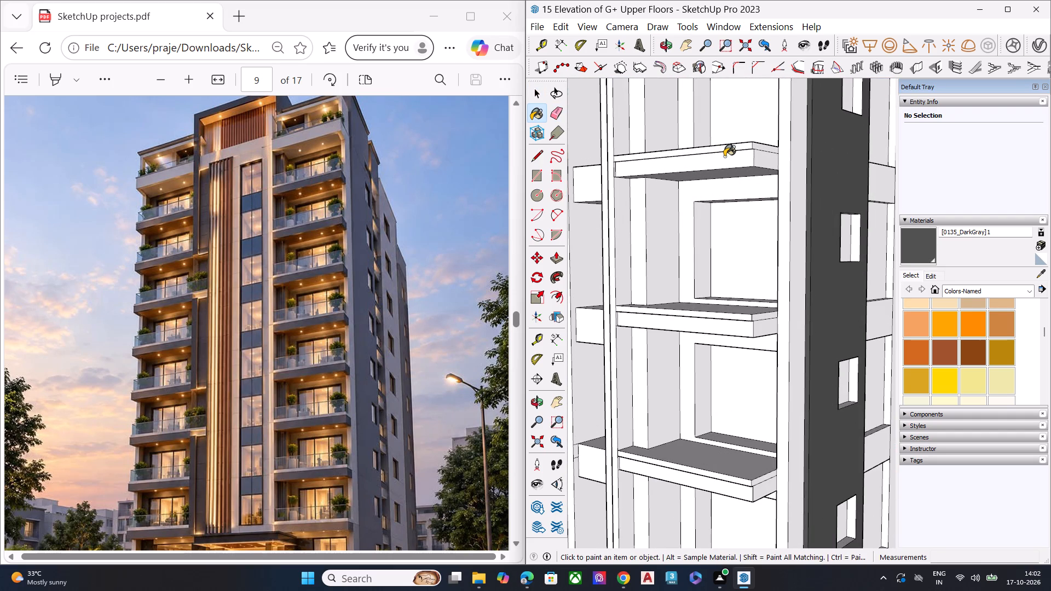
left_click(724, 157)
left_click(765, 163)
middle_click_drag(737, 141, 750, 117)
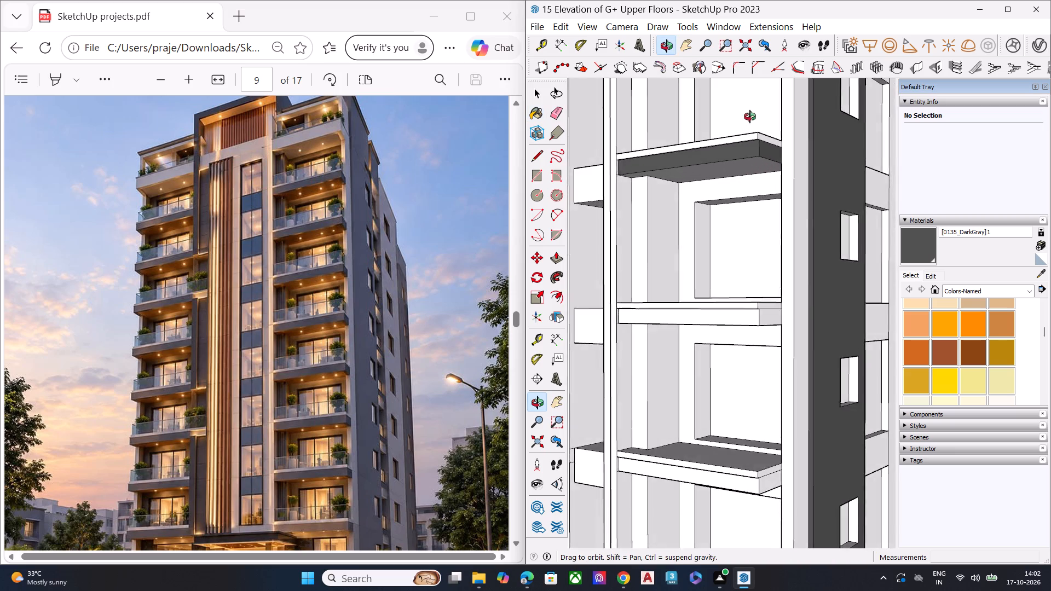
middle_click_drag(750, 117, 696, 118)
scroll(689, 221, "down", 7)
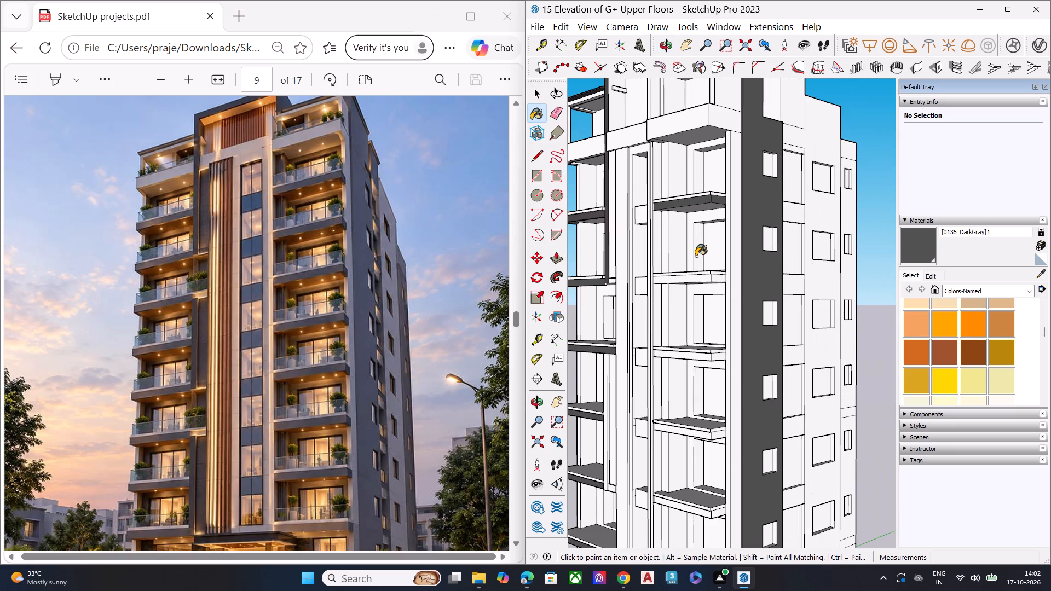
Push/pull the underside face at the foot of the dark gray vertical band down, flush with the bottom of the adjoining balcony beam.
middle_click_drag(706, 289, 726, 229)
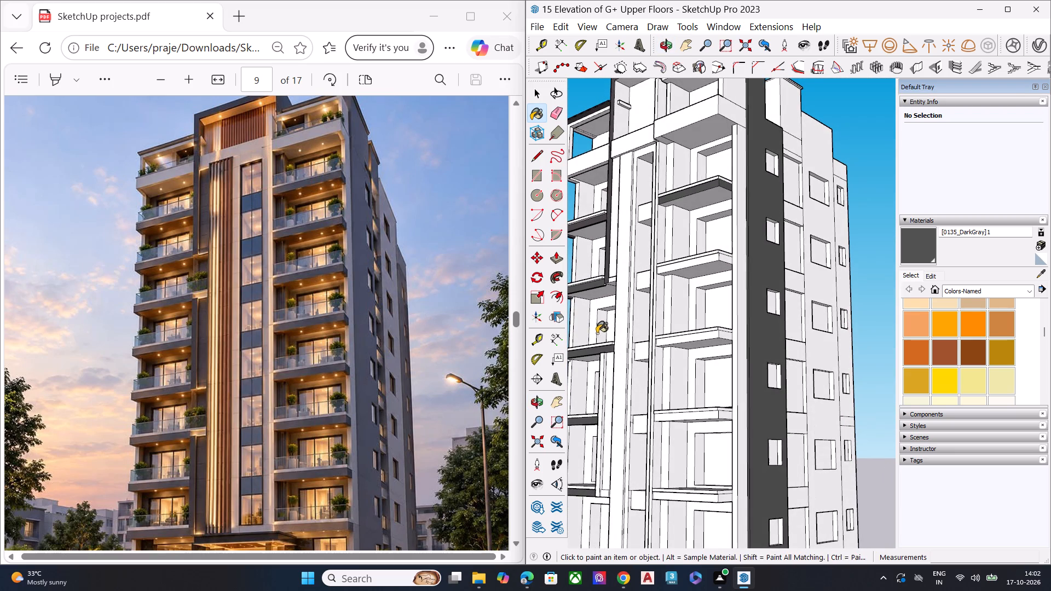
middle_click_drag(598, 332, 612, 311)
scroll(611, 274, "up", 17)
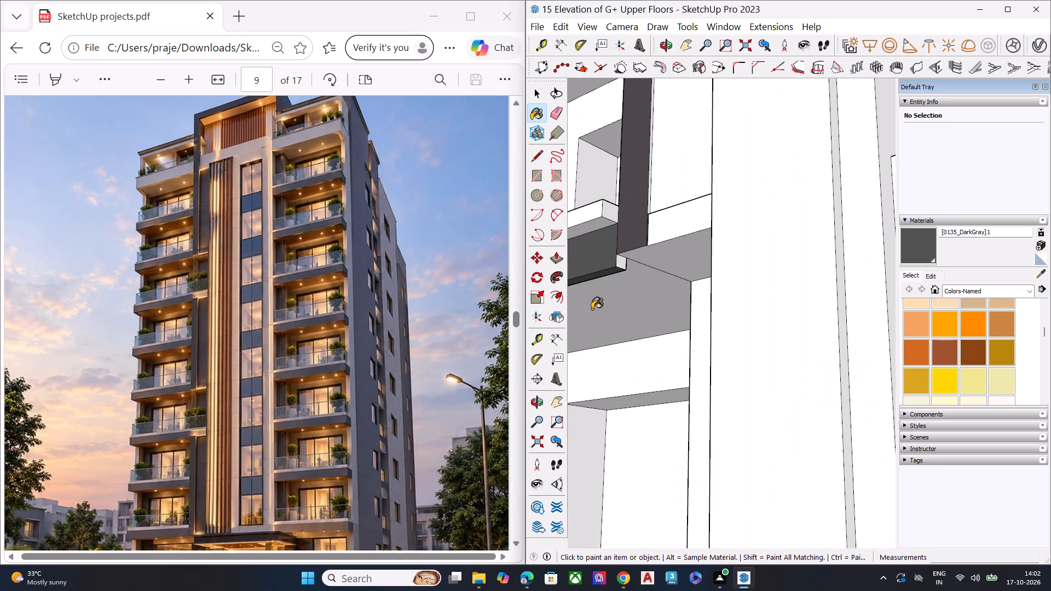
scroll(614, 247, "up", 9)
middle_click_drag(640, 249, 742, 137)
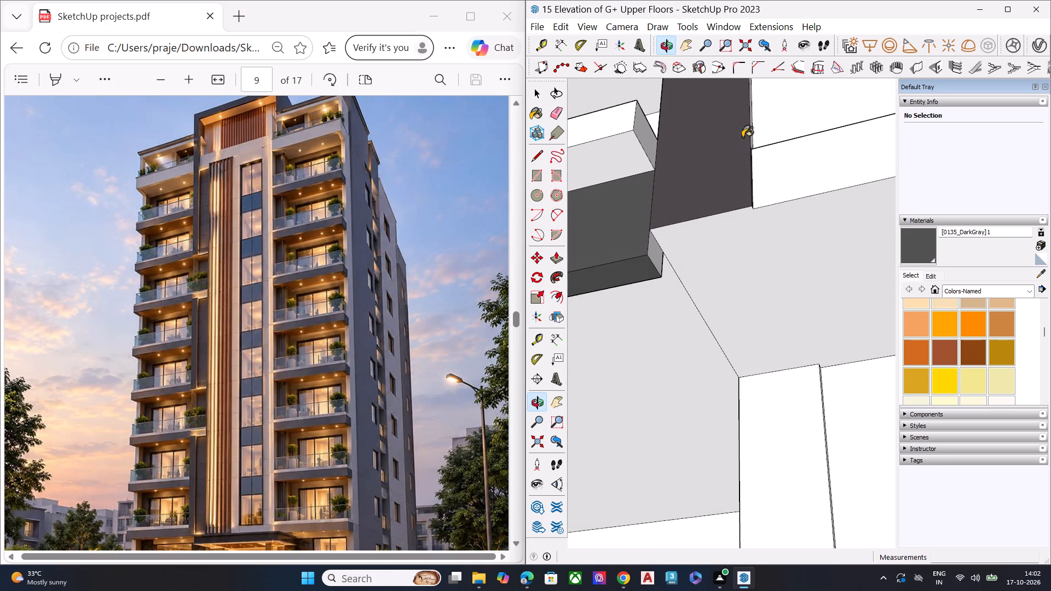
middle_click_drag(700, 201, 642, 306)
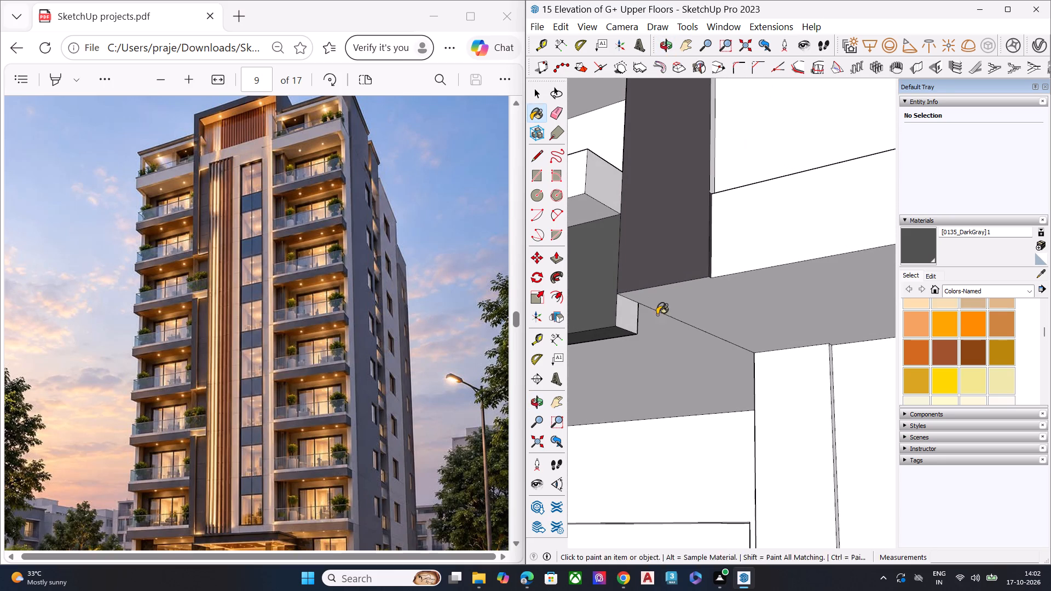
key("space")
left_click(671, 307)
key("p")
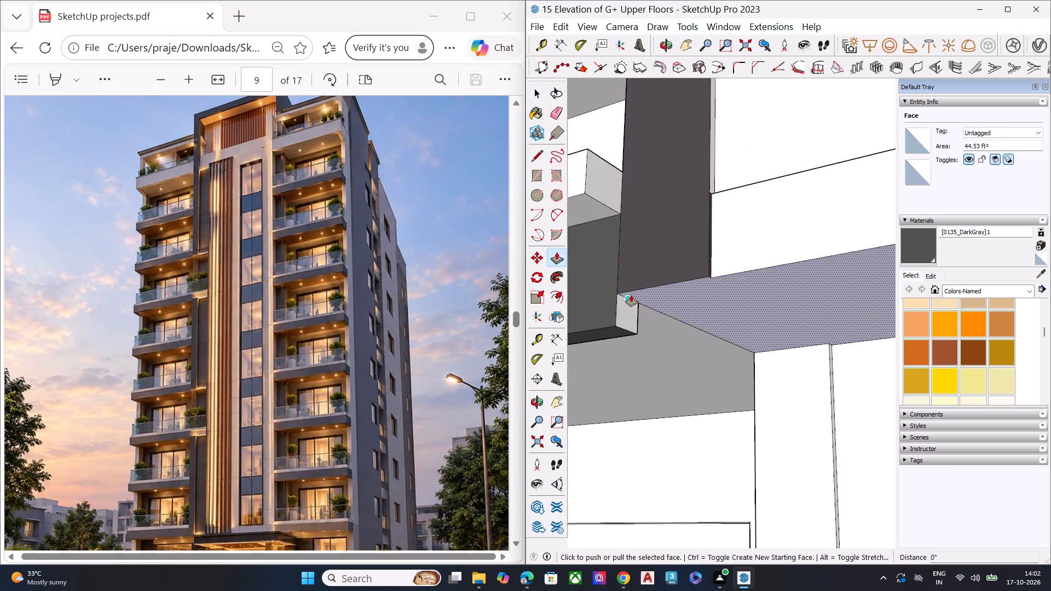
left_click(619, 292)
left_click(617, 326)
key("space")
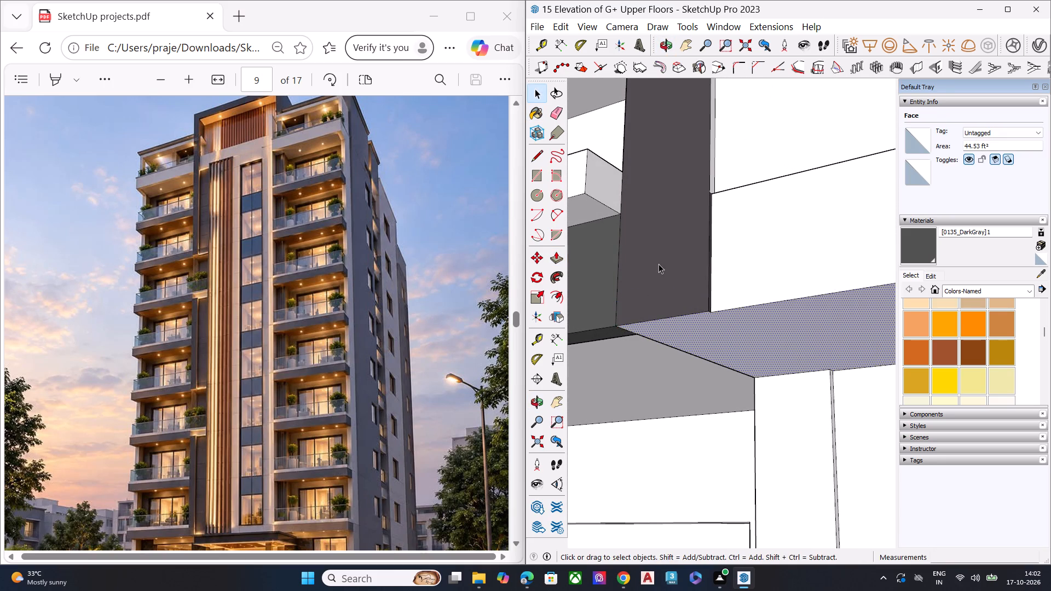
scroll(659, 264, "down", 7)
middle_click_drag(686, 257, 626, 362)
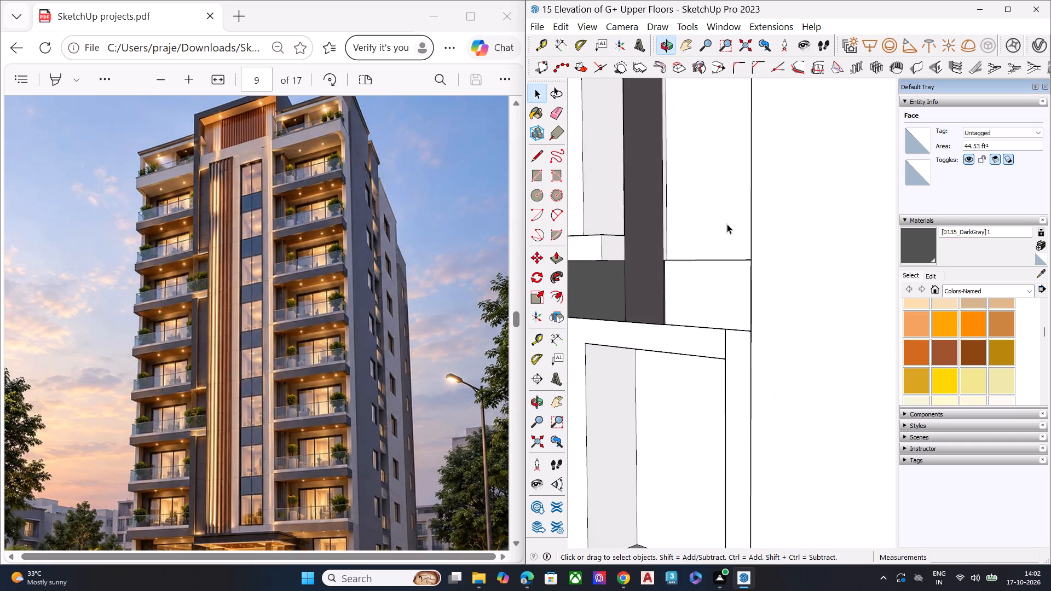
scroll(727, 224, "down", 2)
scroll(727, 224, "up", 2)
scroll(727, 224, "down", 5)
scroll(727, 224, "up", 1)
scroll(727, 223, "down", 15)
scroll(744, 210, "up", 1)
scroll(744, 210, "down", 3)
key("space")
left_click(621, 265)
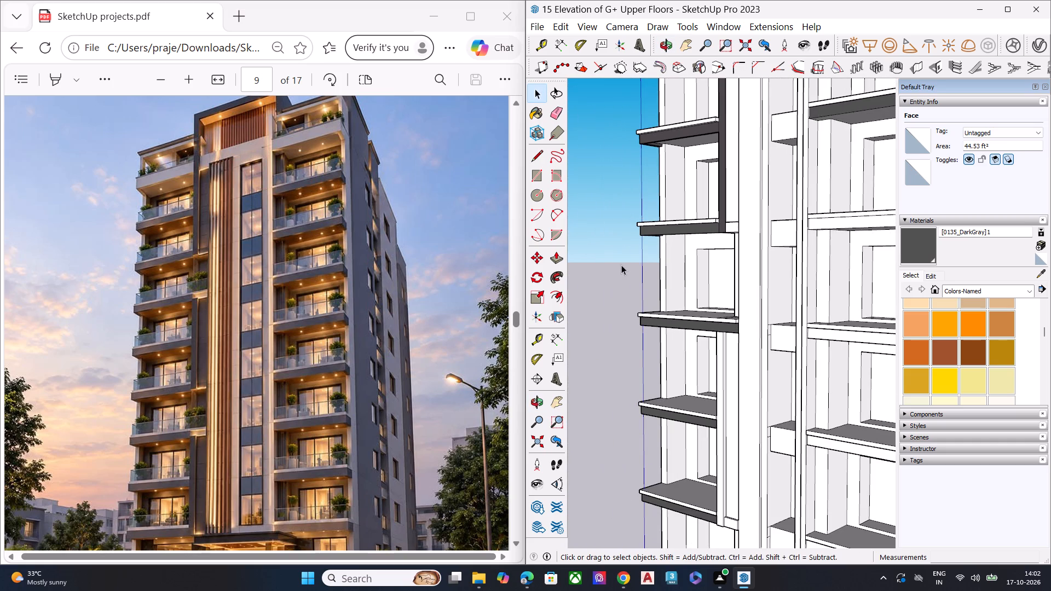
Paint the front and side faces of the next three balcony beams down the corner stack dark gray.
middle_click_drag(666, 253, 665, 178)
scroll(674, 167, "down", 9)
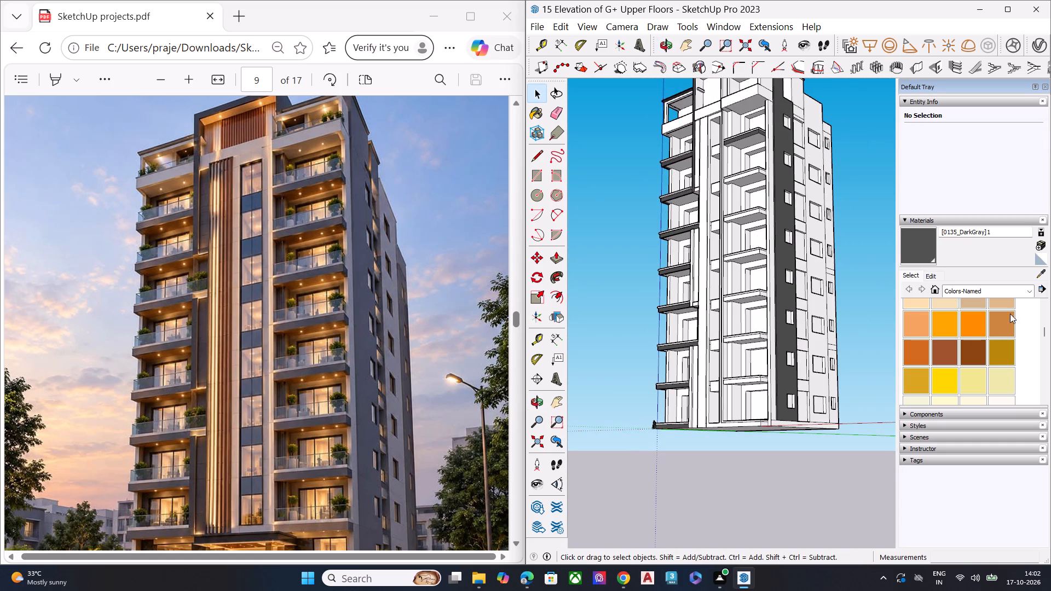
left_click(923, 251)
scroll(744, 145, "up", 6)
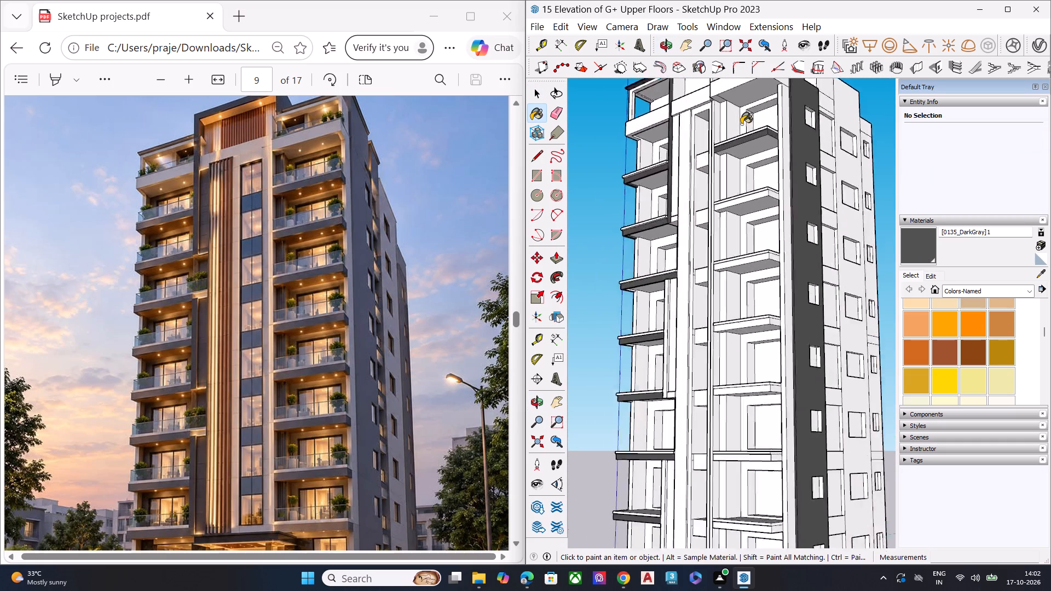
scroll(741, 124, "up", 2)
scroll(776, 288, "up", 7)
left_click(748, 144)
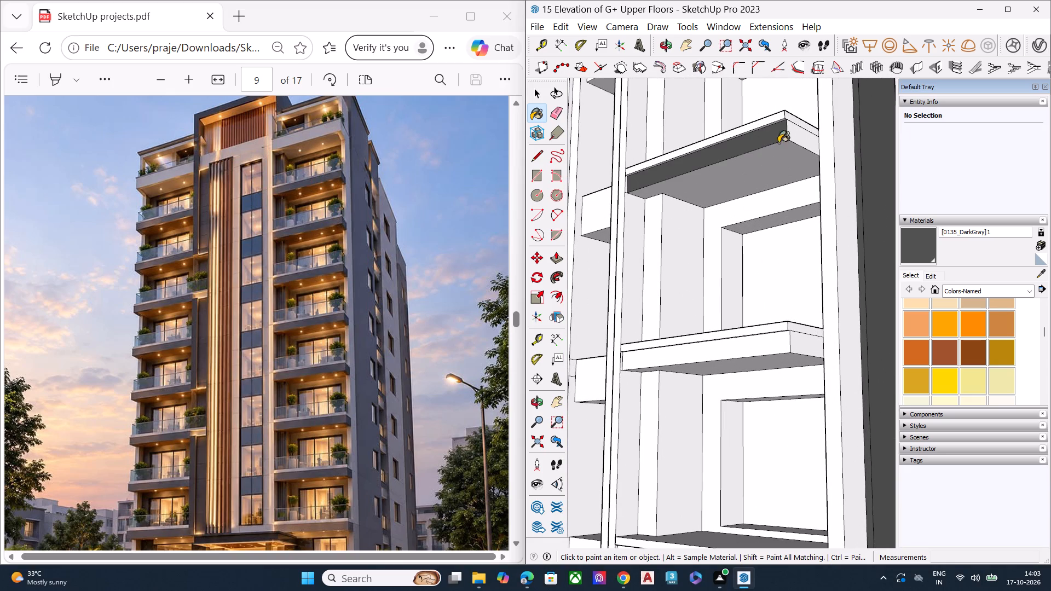
left_click(799, 134)
left_click(765, 343)
left_click(796, 345)
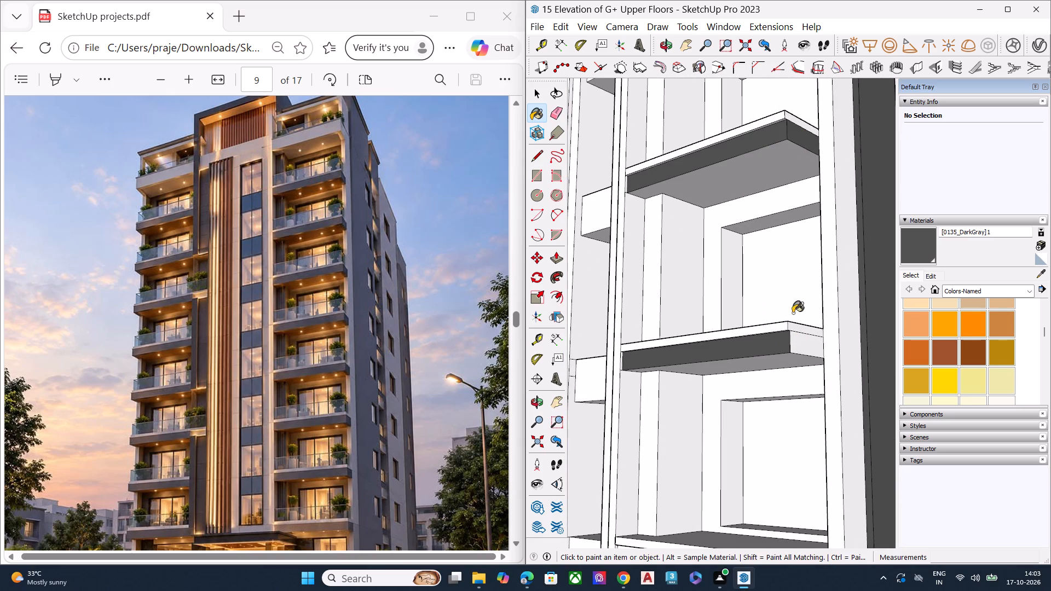
scroll(766, 234, "down", 7)
scroll(769, 418, "up", 8)
left_click(764, 329)
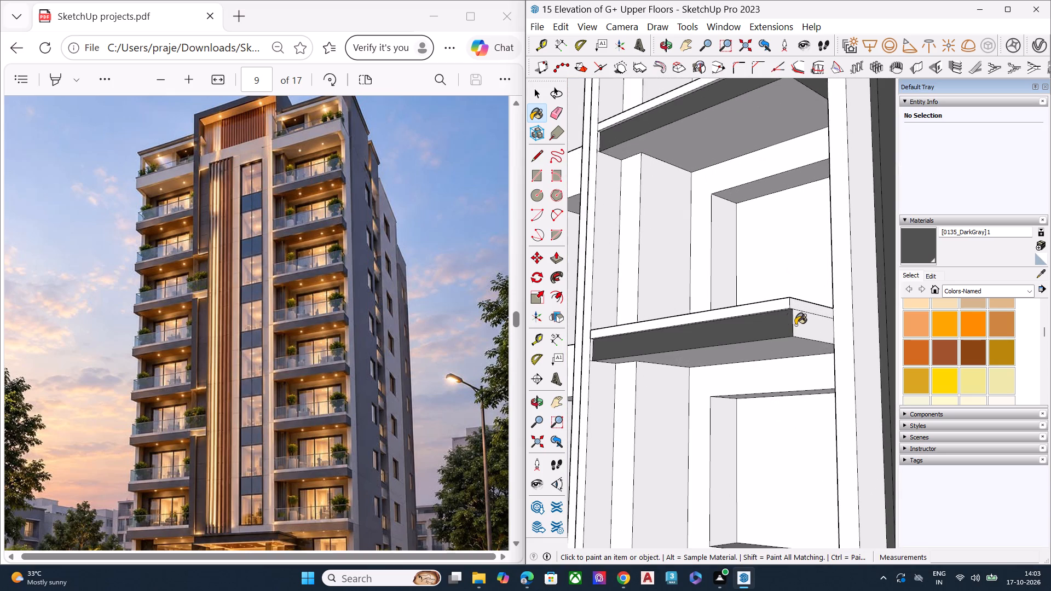
left_click(797, 325)
Paint the front and side faces of the three remaining lower balcony beams in the corner stack dark gray.
scroll(743, 301, "down", 15)
scroll(729, 369, "up", 2)
scroll(729, 374, "down", 3)
scroll(729, 376, "up", 1)
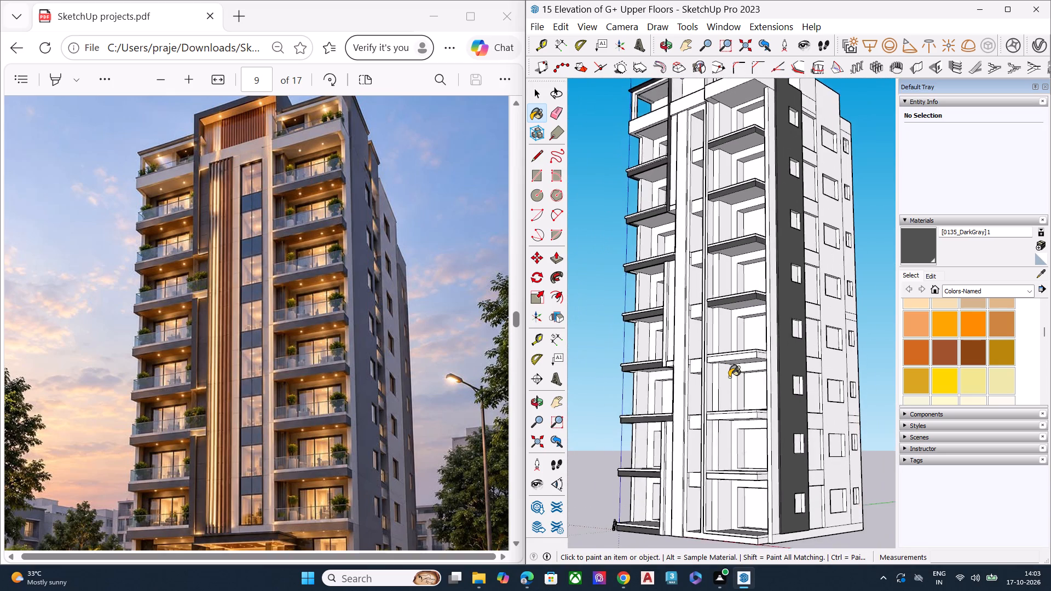
scroll(729, 377, "down", 4)
scroll(729, 377, "up", 9)
left_click(764, 329)
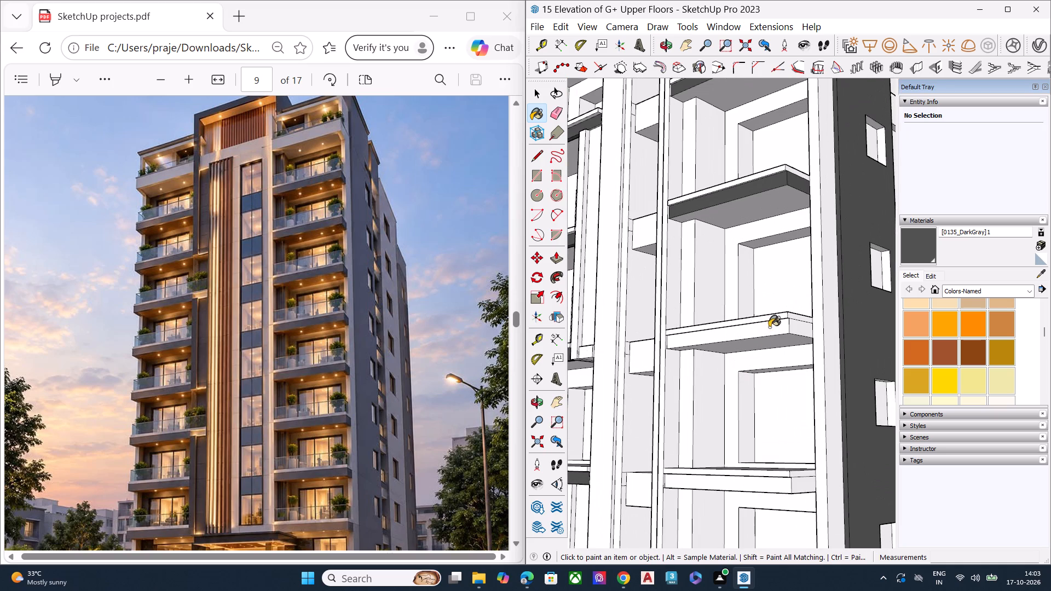
left_click(802, 329)
scroll(697, 280, "down", 8)
scroll(712, 385, "up", 8)
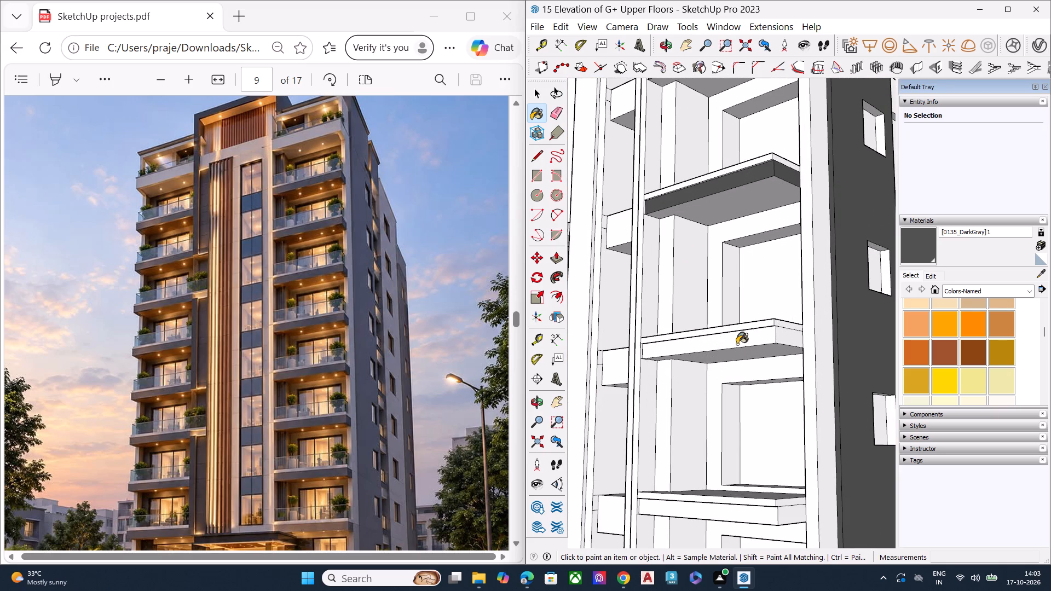
left_click(738, 341)
left_click(785, 341)
scroll(664, 315, "down", 8)
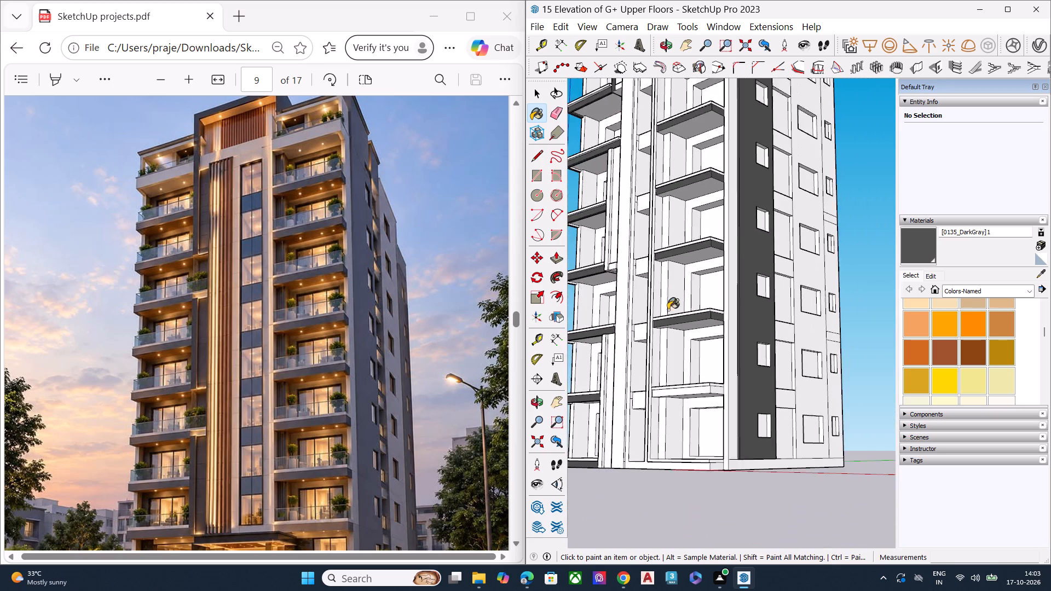
scroll(676, 436, "up", 7)
left_click(731, 323)
left_click(765, 324)
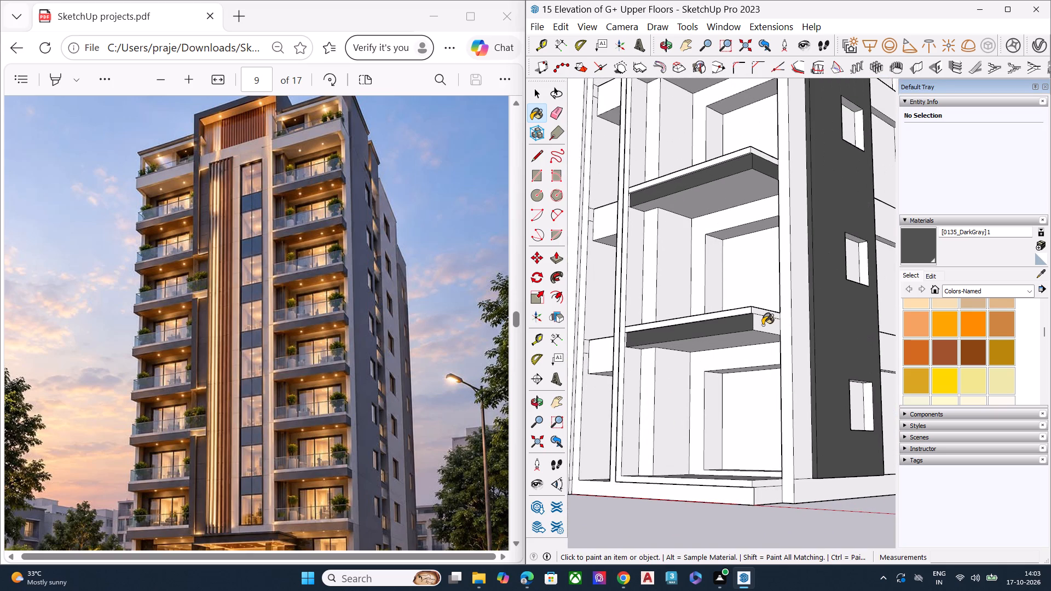
Paint the front face of the inner wall pier dark gray in the five lowest bays of the corner balcony stack.
scroll(654, 409, "up", 4)
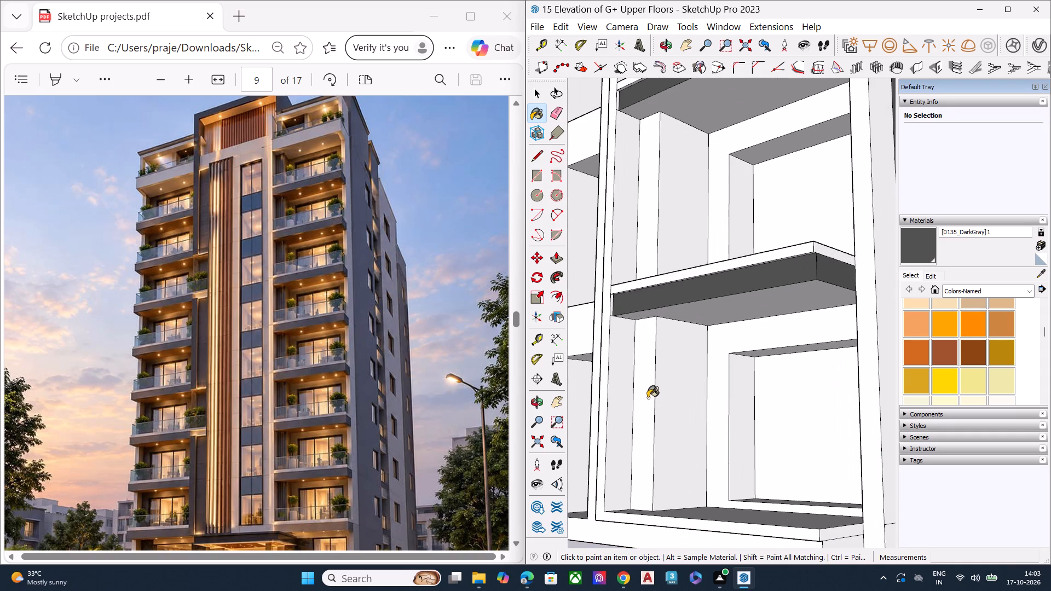
left_click(644, 391)
left_click(643, 245)
scroll(709, 294, "down", 9)
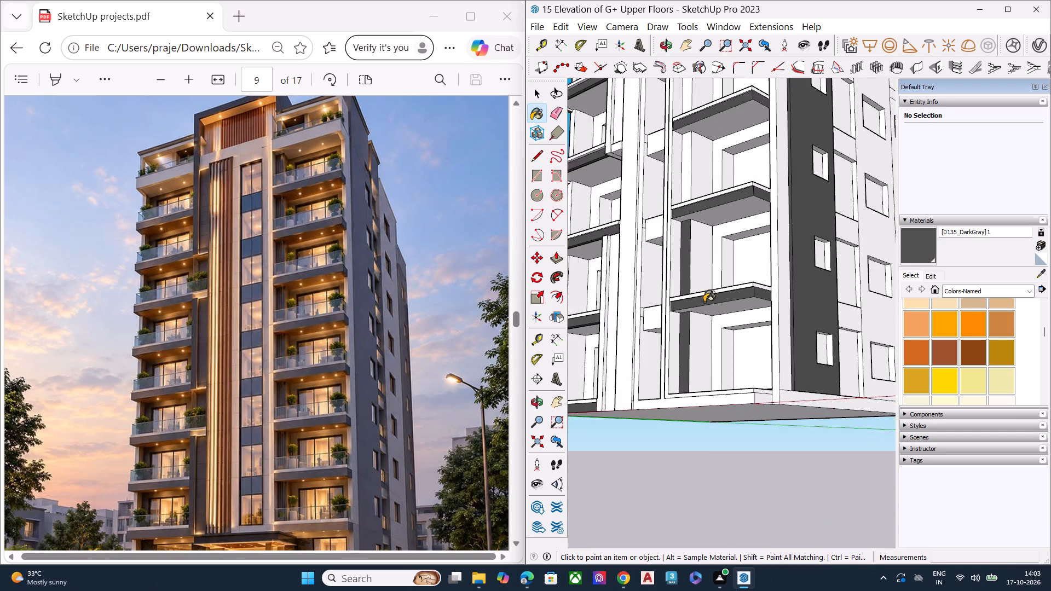
scroll(704, 302, "up", 1)
middle_click_drag(704, 302, 791, 439)
left_click(695, 181)
scroll(691, 238, "down", 7)
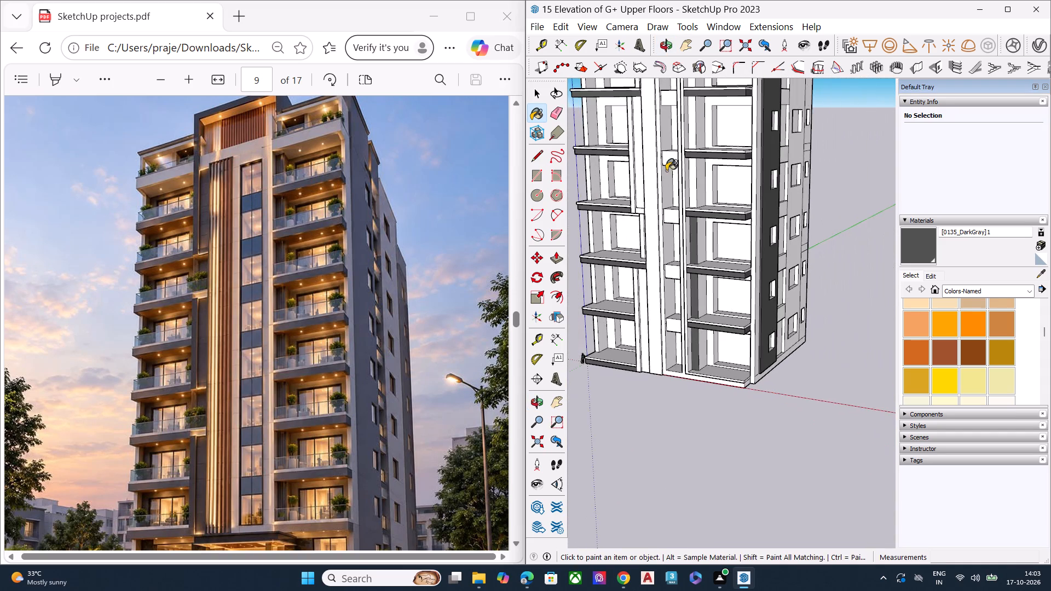
scroll(673, 123, "up", 8)
left_click(713, 230)
scroll(696, 247, "down", 2)
scroll(694, 251, "up", 1)
scroll(691, 254, "down", 3)
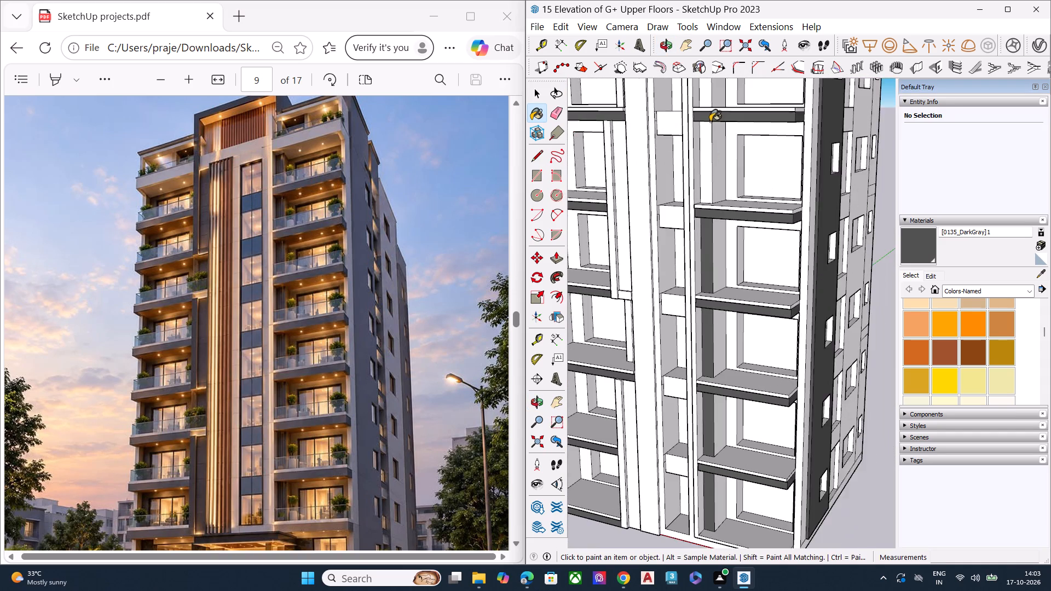
scroll(711, 121, "up", 5)
left_click(705, 151)
scroll(666, 264, "down", 2)
scroll(665, 269, "up", 1)
scroll(665, 272, "down", 5)
scroll(672, 286, "up", 1)
scroll(672, 288, "down", 6)
scroll(673, 297, "up", 1)
scroll(679, 299, "down", 1)
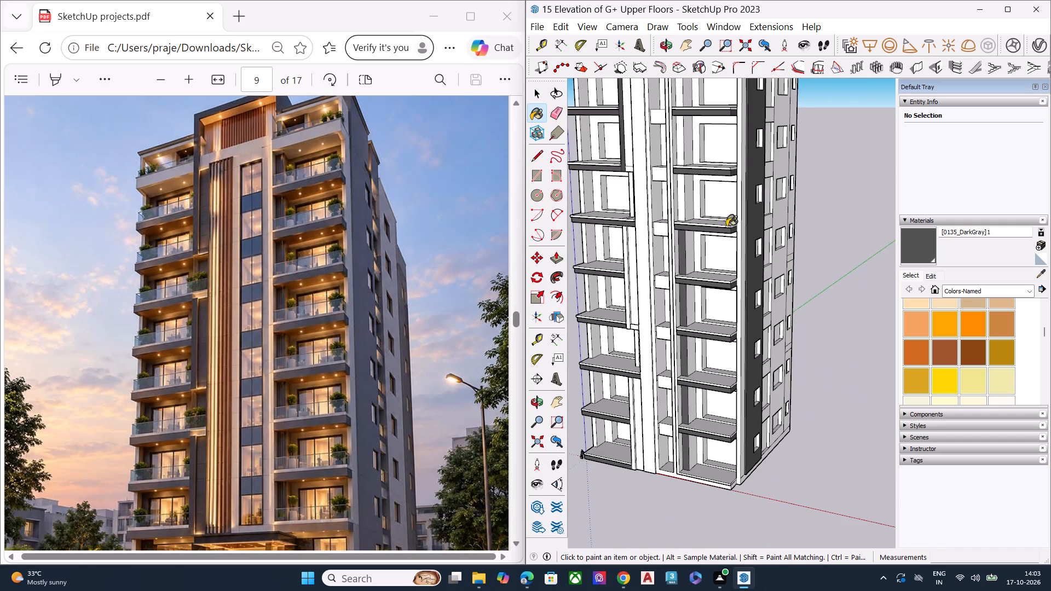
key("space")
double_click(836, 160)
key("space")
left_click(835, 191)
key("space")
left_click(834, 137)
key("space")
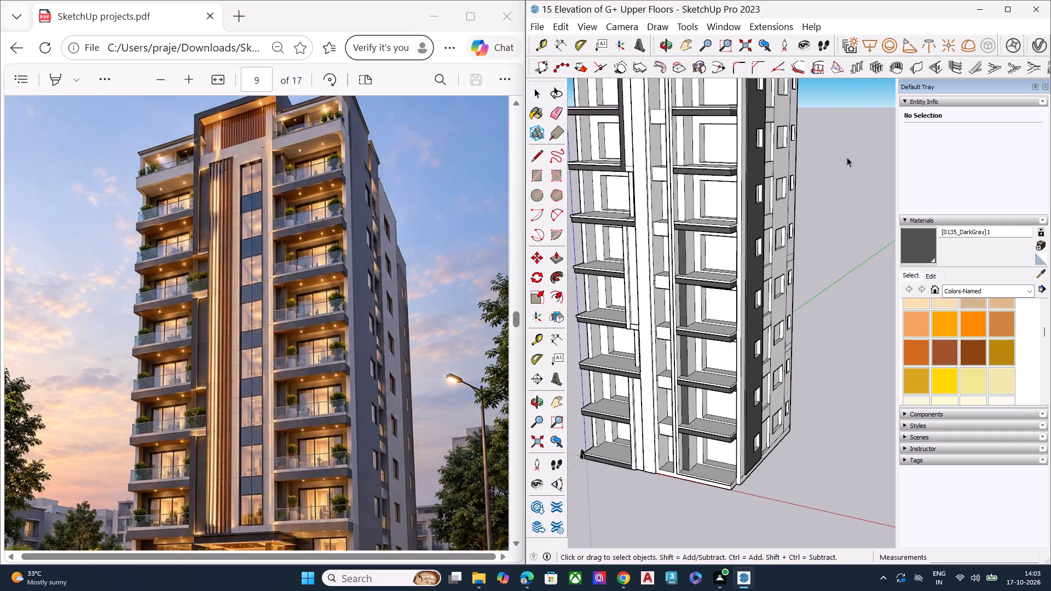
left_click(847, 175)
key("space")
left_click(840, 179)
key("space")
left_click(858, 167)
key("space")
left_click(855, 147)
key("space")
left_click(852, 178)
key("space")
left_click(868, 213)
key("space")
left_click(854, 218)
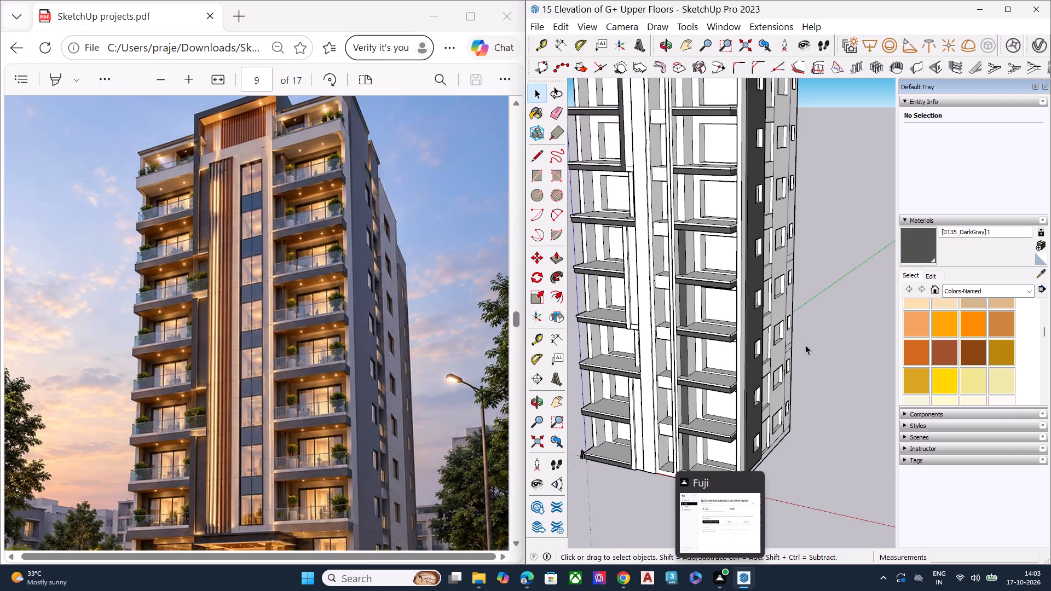
Paint the front and side faces of the inner wall pier dark gray in the three bays below the corner stack's deep top band.
scroll(805, 344, "down", 9)
middle_click_drag(770, 339, 736, 179)
middle_click(738, 178)
scroll(740, 176, "up", 6)
scroll(740, 180, "down", 1)
scroll(740, 186, "up", 4)
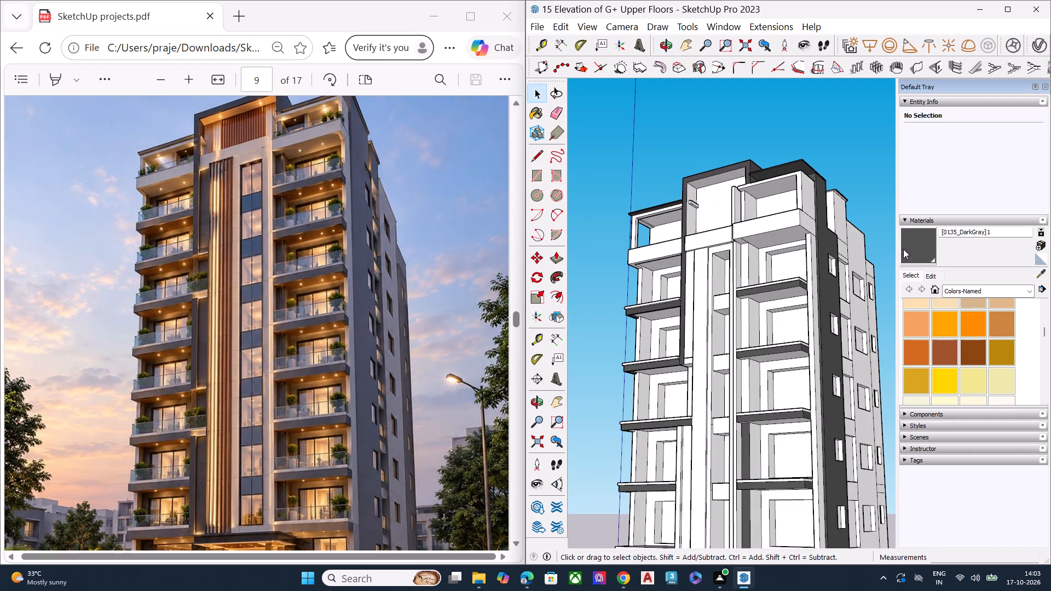
left_click(923, 247)
scroll(737, 258, "up", 7)
left_click(750, 249)
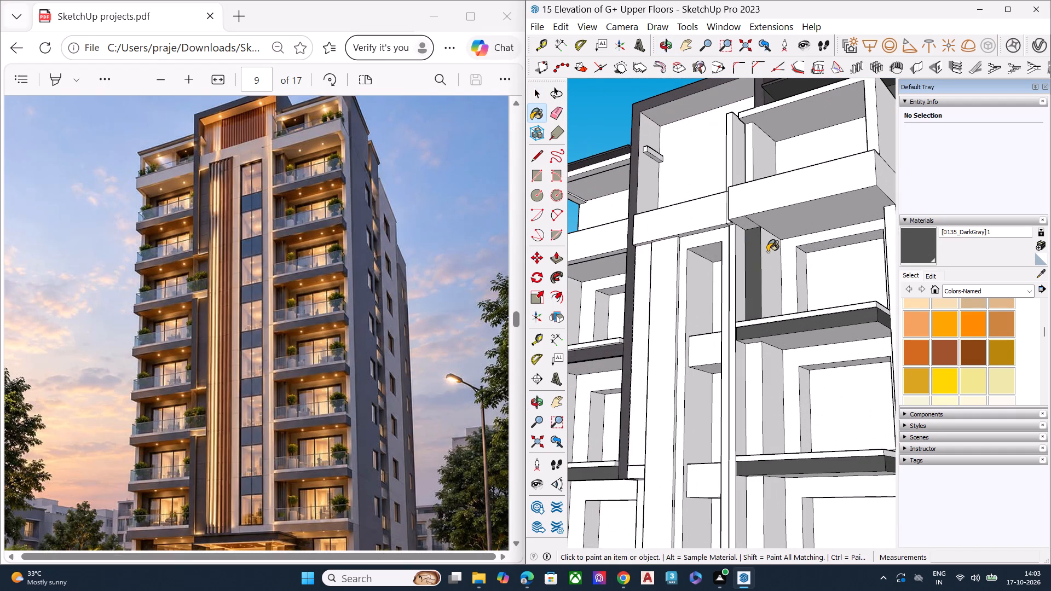
left_click(767, 252)
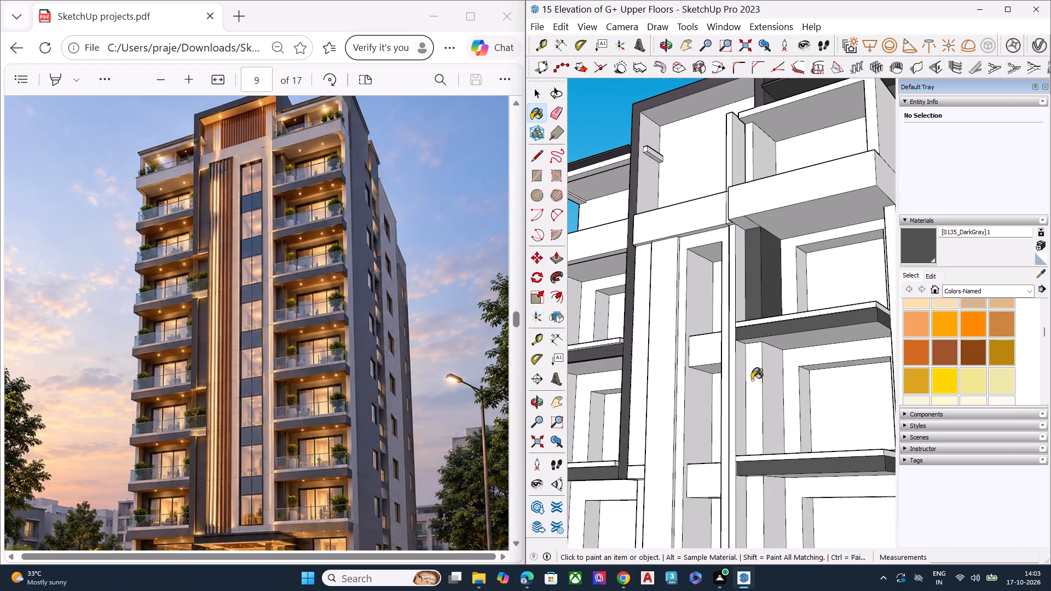
left_click(752, 380)
left_click(767, 376)
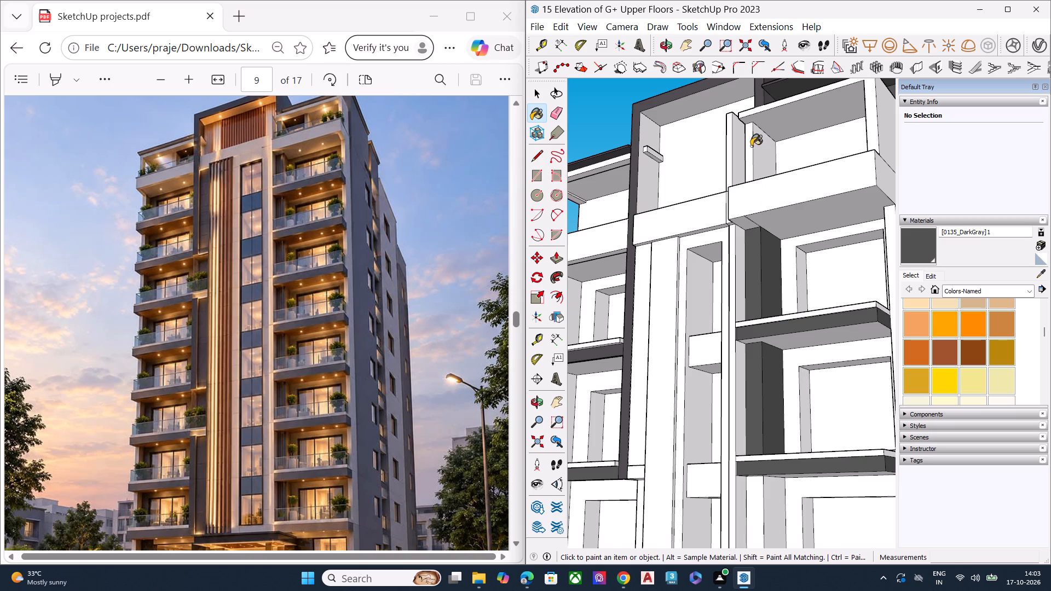
scroll(684, 137, "down", 8)
scroll(709, 307, "up", 3)
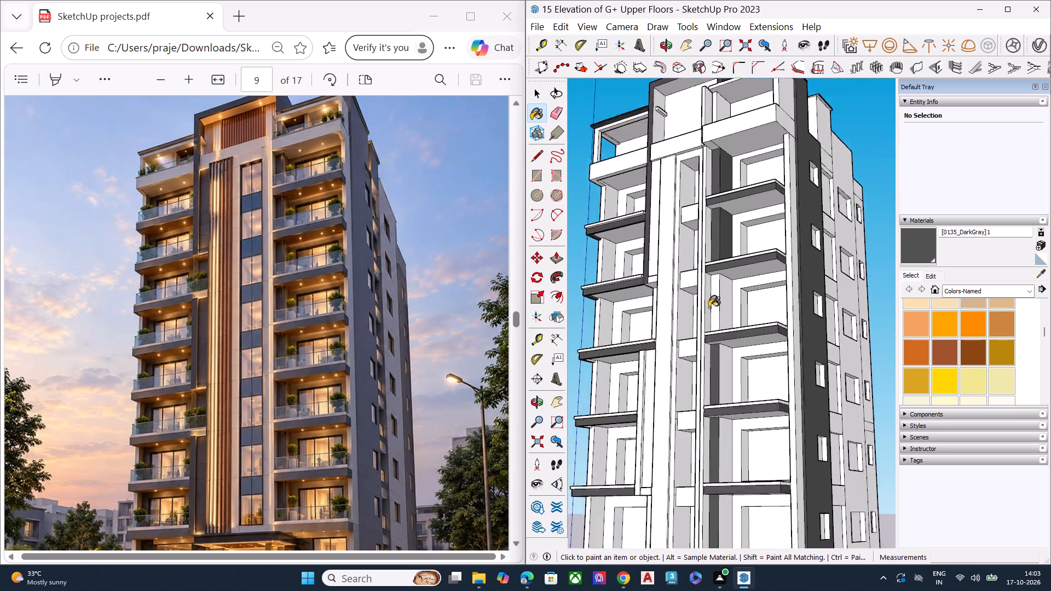
scroll(709, 308, "up", 4)
left_click(720, 288)
left_click(729, 286)
Paint the side face of the inner wall pier dark gray in the five lower bays of the corner balcony stack.
scroll(685, 181, "down", 7)
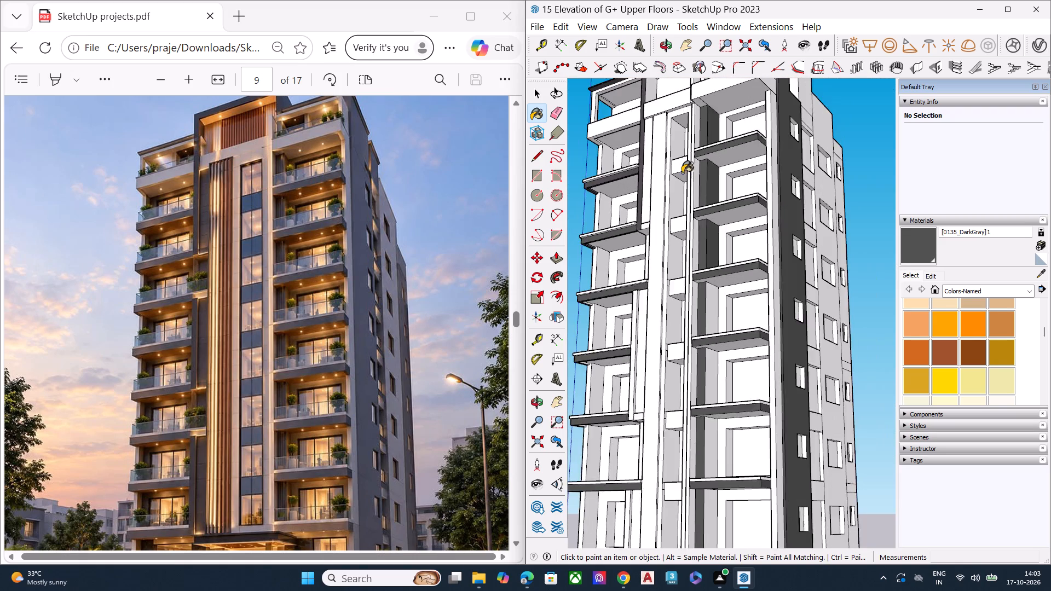
scroll(682, 173, "down", 4)
scroll(696, 297, "up", 6)
scroll(691, 304, "down", 4)
left_click(697, 302)
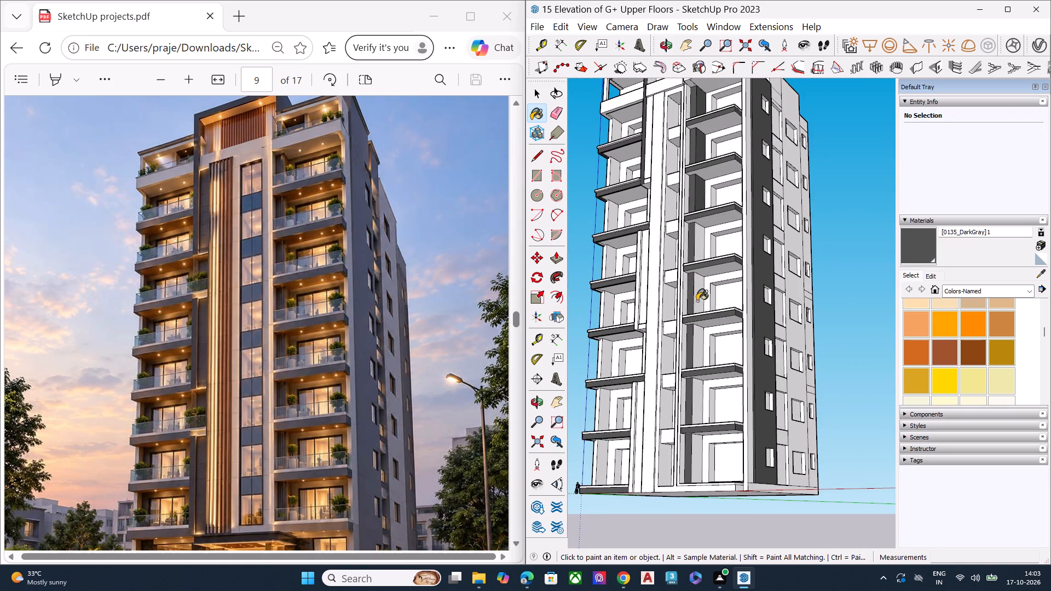
left_click(700, 246)
scroll(695, 383, "up", 1)
scroll(696, 380, "down", 1)
scroll(696, 380, "up", 4)
left_click(701, 337)
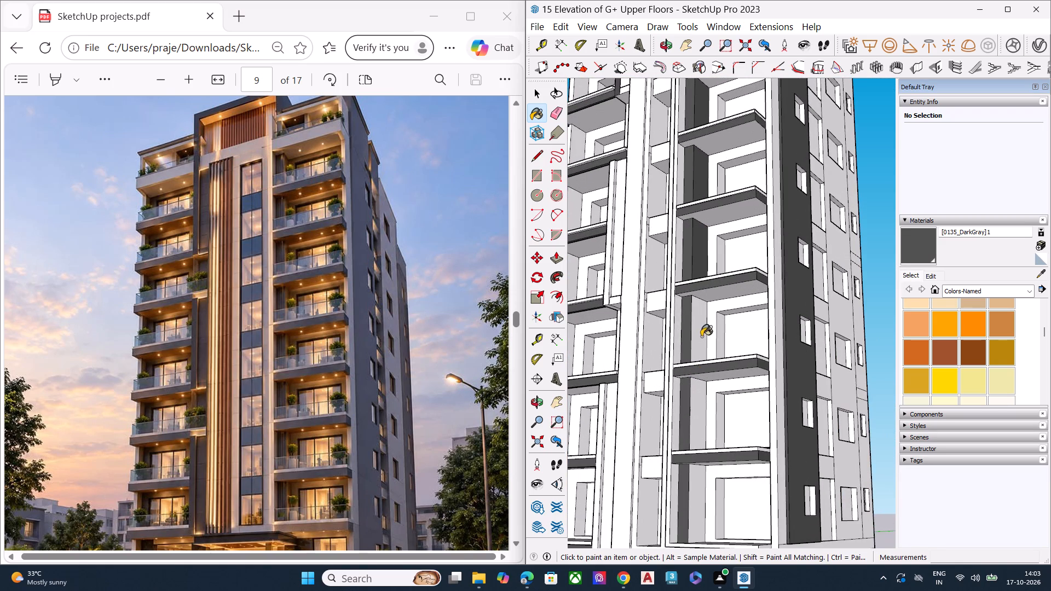
left_click(700, 409)
left_click(695, 508)
scroll(665, 322, "down", 8)
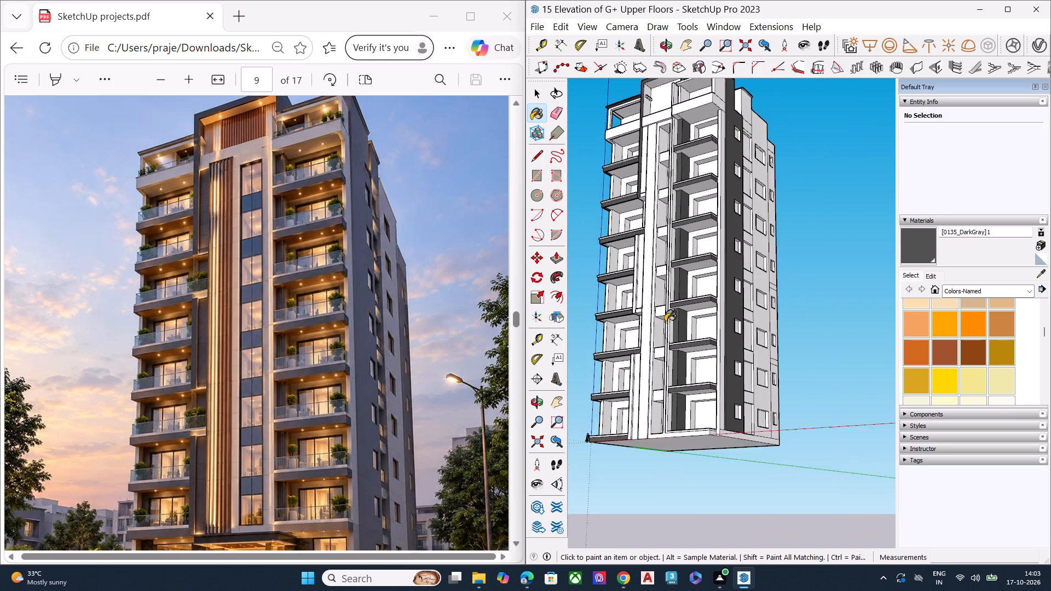
Paint the front faces of the four upper cross-beams in the narrow vertical recess beside the corner balconies dark gray.
middle_click_drag(669, 356, 682, 414)
scroll(673, 297, "up", 6)
scroll(672, 294, "down", 1)
scroll(672, 294, "up", 2)
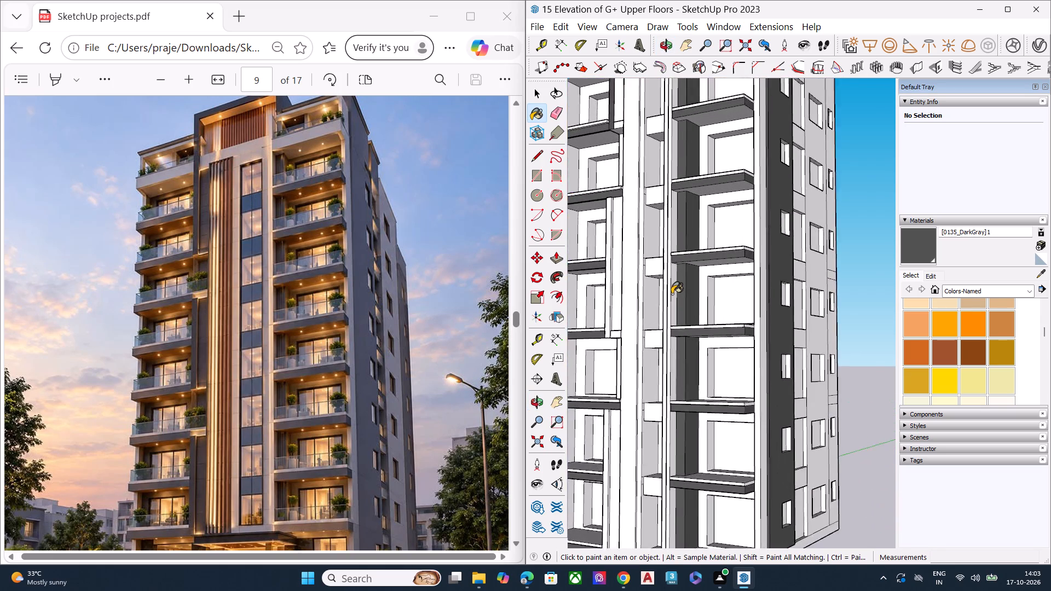
scroll(672, 294, "up", 1)
scroll(683, 303, "down", 1)
scroll(683, 303, "up", 1)
scroll(683, 303, "down", 2)
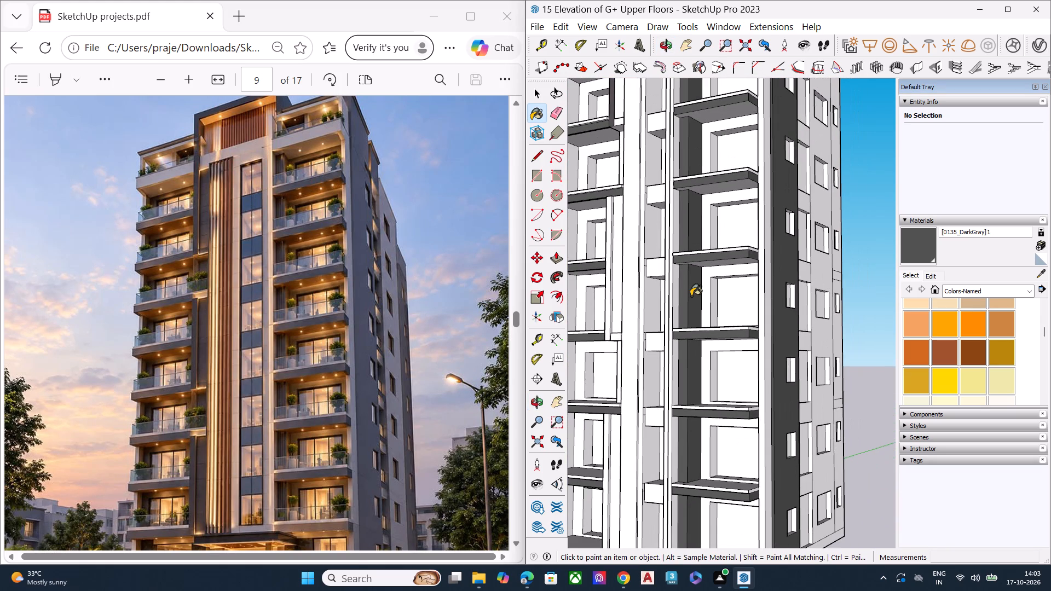
scroll(691, 298, "down", 6)
middle_click_drag(661, 204, 721, 161)
scroll(709, 152, "up", 7)
scroll(668, 167, "up", 3)
scroll(662, 171, "down", 1)
scroll(662, 171, "up", 2)
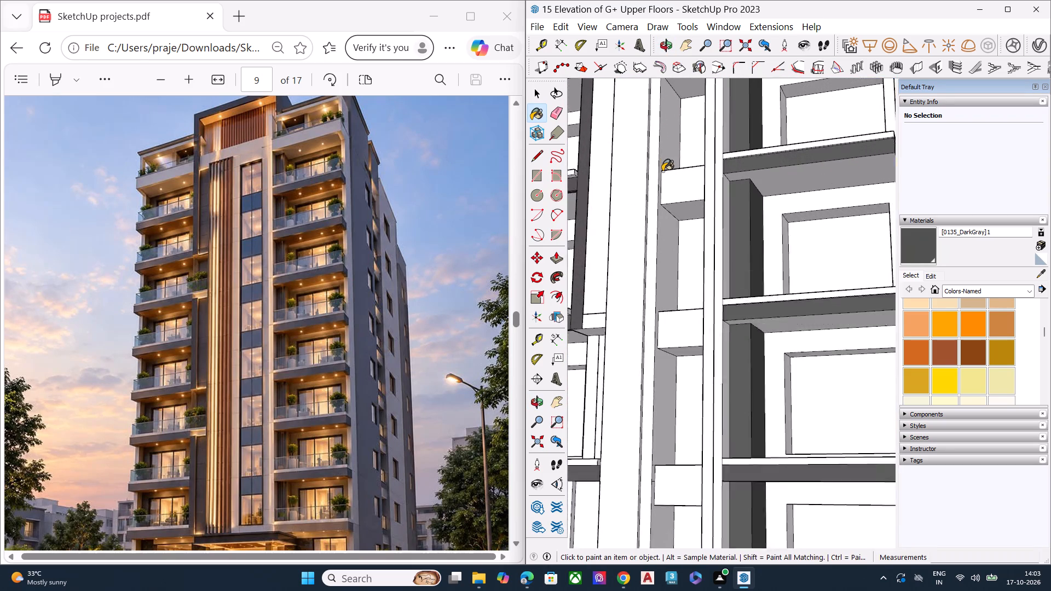
scroll(662, 171, "up", 3)
left_click(686, 184)
left_click(693, 375)
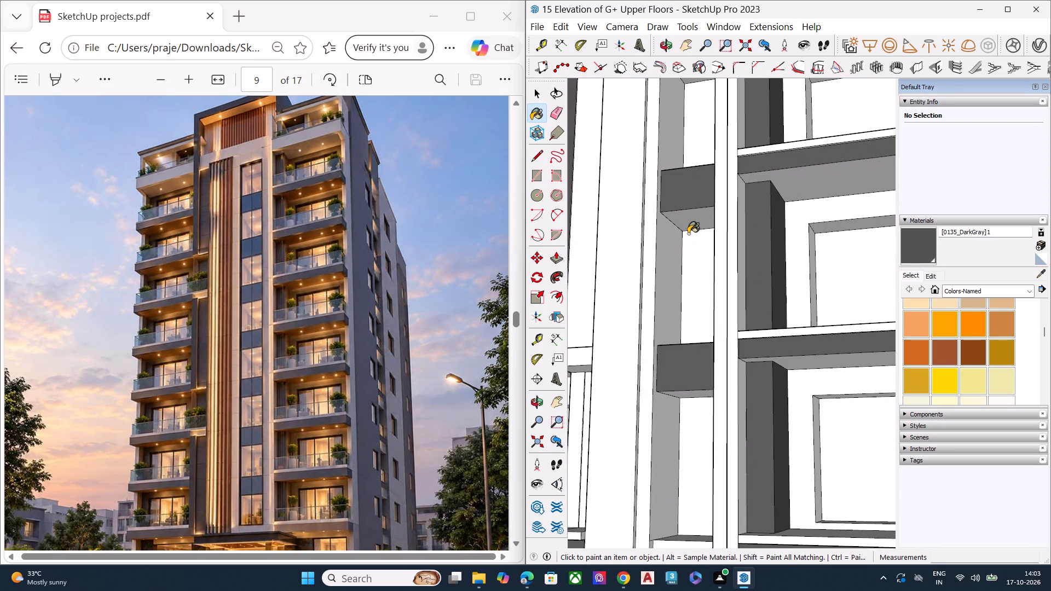
scroll(684, 195, "down", 10)
scroll(675, 305, "up", 6)
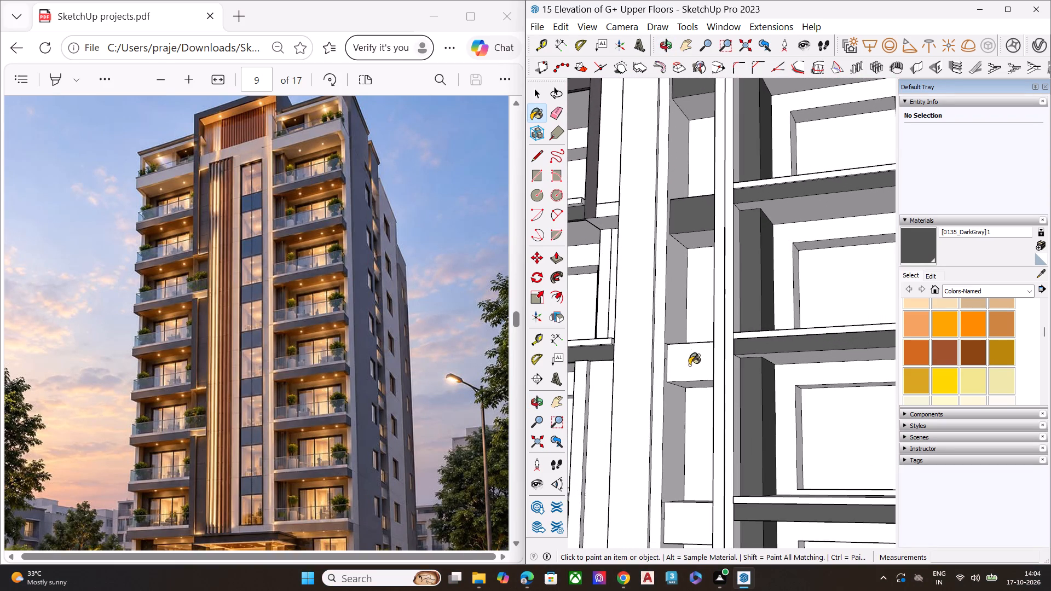
left_click(689, 365)
scroll(686, 235, "down", 7)
scroll(684, 393, "up", 1)
scroll(685, 395, "down", 1)
scroll(685, 395, "up", 1)
scroll(685, 396, "down", 4)
scroll(685, 396, "up", 4)
left_click(691, 373)
scroll(675, 313, "down", 3)
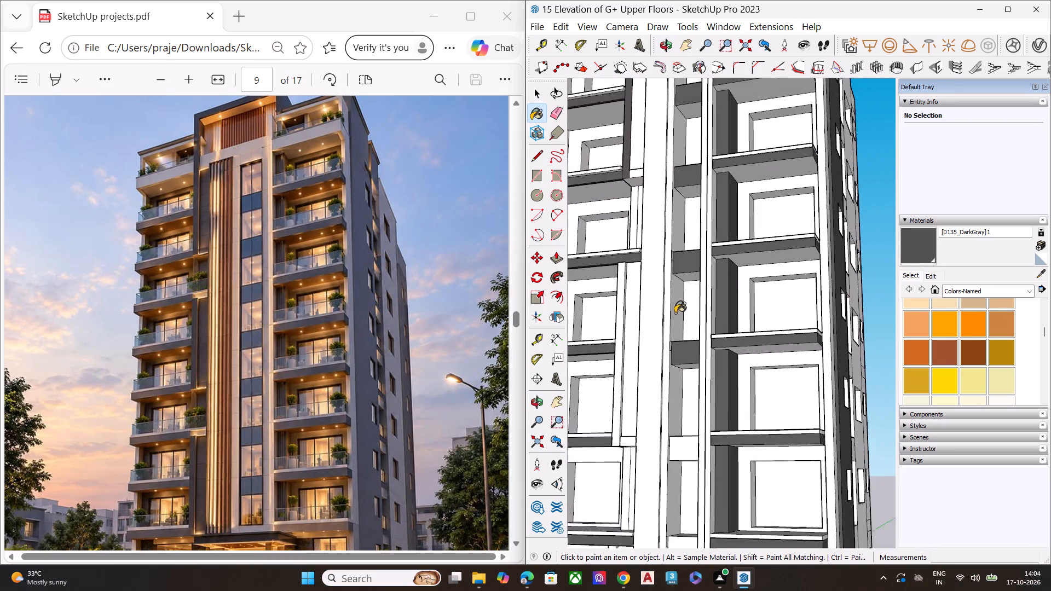
Examine the painted cross-beams and the side wall of the narrow vertical recess.
scroll(675, 313, "down", 1)
middle_click_drag(663, 353, 584, 379)
scroll(680, 369, "up", 2)
scroll(680, 366, "down", 2)
scroll(675, 366, "up", 8)
scroll(648, 351, "down", 8)
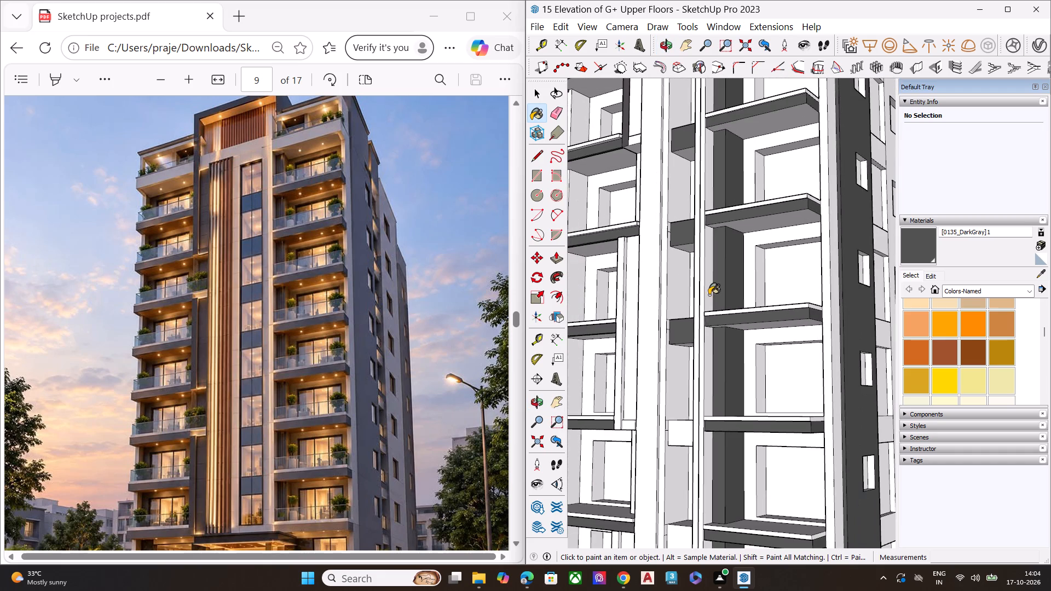
scroll(659, 395, "down", 4)
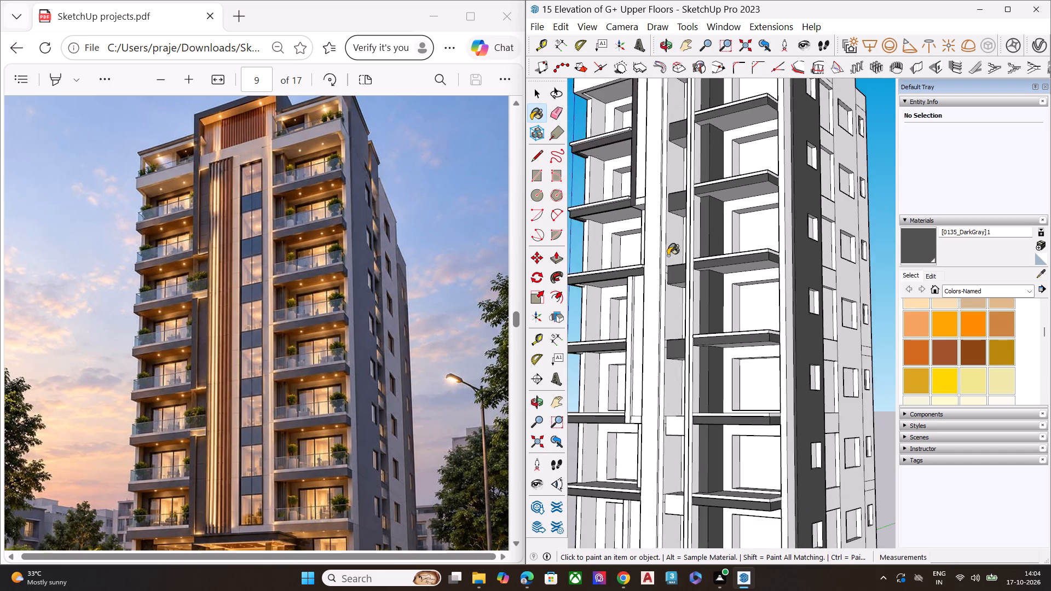
scroll(681, 171, "up", 3)
scroll(669, 148, "down", 1)
scroll(668, 148, "up", 8)
middle_click_drag(651, 337, 664, 266)
scroll(669, 251, "up", 1)
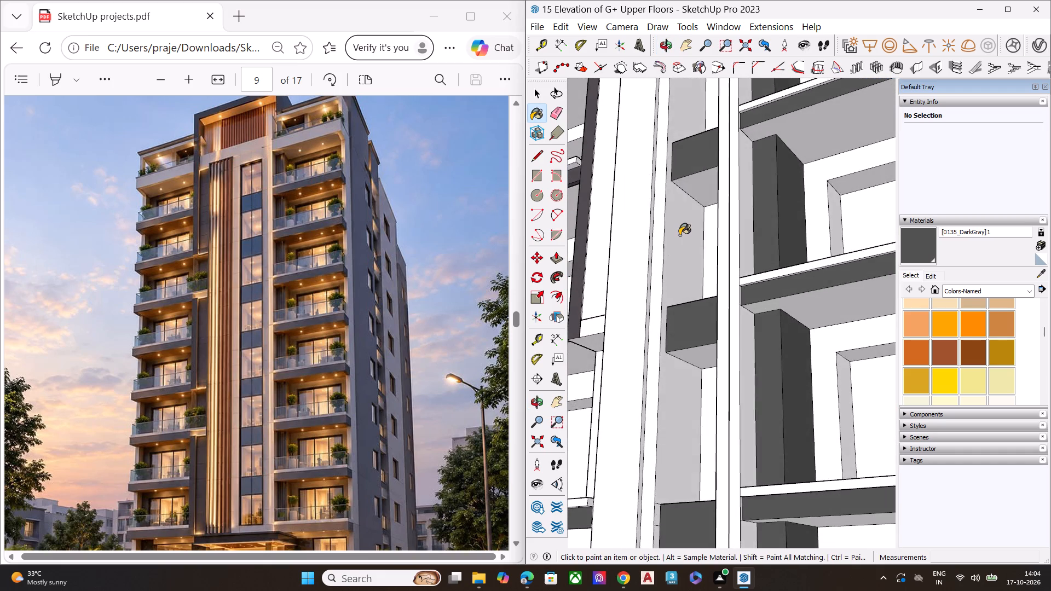
scroll(679, 235, "down", 4)
scroll(679, 235, "up", 2)
scroll(679, 235, "down", 2)
scroll(679, 235, "up", 3)
scroll(679, 235, "down", 7)
scroll(679, 235, "up", 3)
scroll(679, 235, "down", 8)
scroll(671, 423, "down", 1)
scroll(671, 424, "up", 2)
scroll(671, 425, "down", 3)
scroll(671, 428, "up", 7)
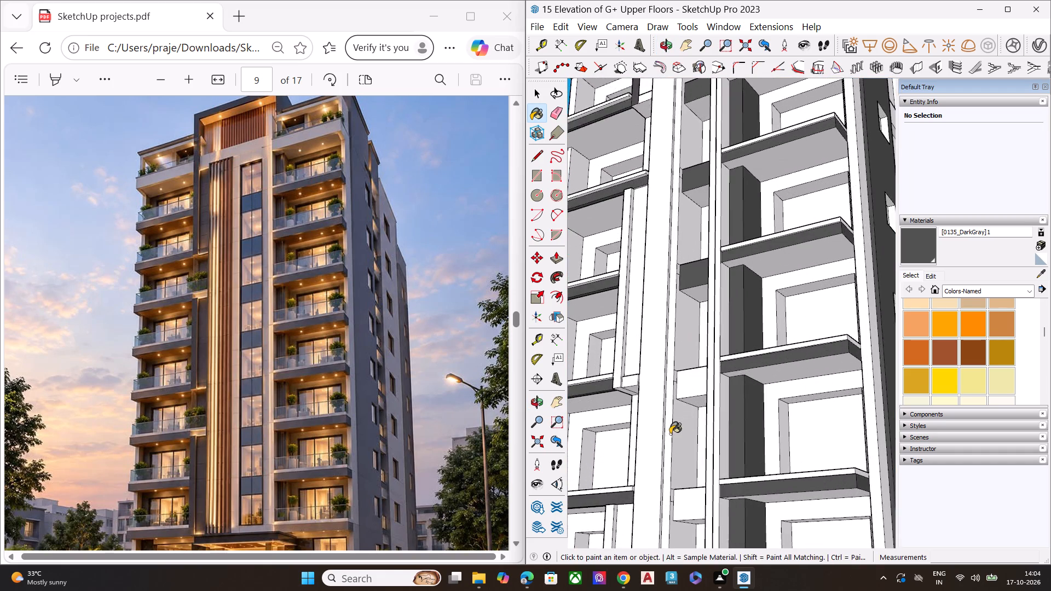
Paint the front faces of the three remaining lower cross-beams in the narrow vertical recess dark gray.
scroll(670, 434, "up", 5)
scroll(679, 385, "up", 1)
scroll(679, 385, "down", 1)
scroll(679, 385, "up", 3)
left_click(700, 377)
scroll(640, 281, "down", 7)
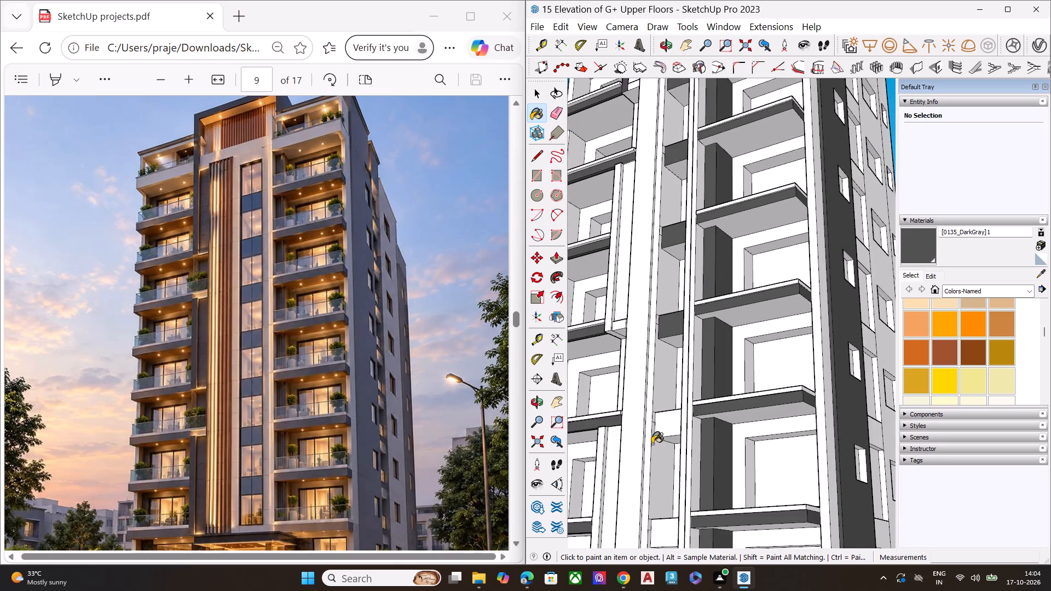
scroll(654, 443, "up", 7)
left_click(680, 412)
left_click(664, 346)
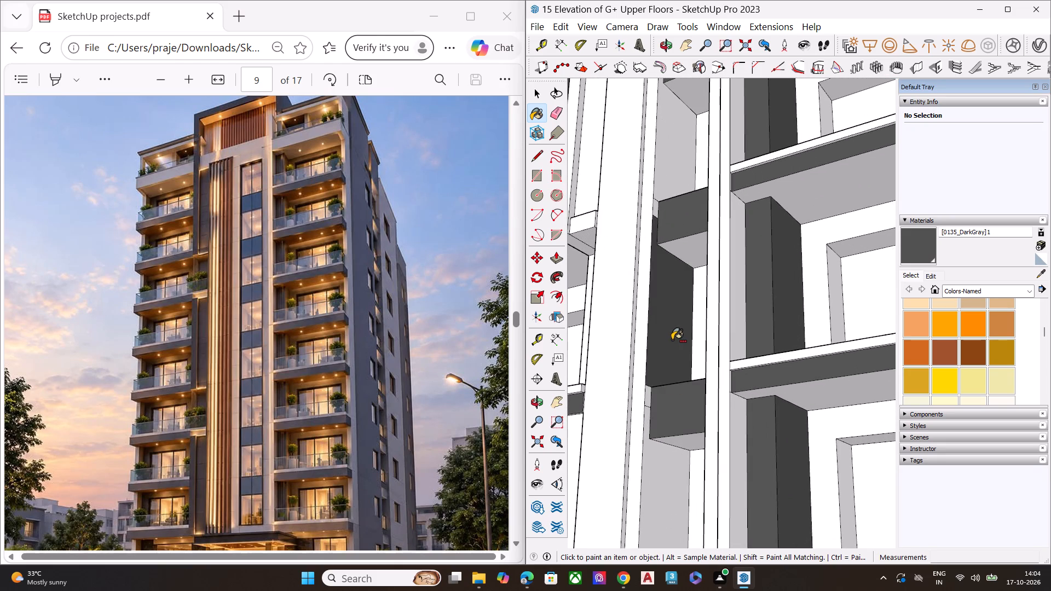
key("ctrl+z")
scroll(672, 340, "down", 20)
scroll(672, 340, "down", 1)
scroll(676, 405, "up", 2)
scroll(676, 405, "down", 1)
scroll(676, 405, "up", 10)
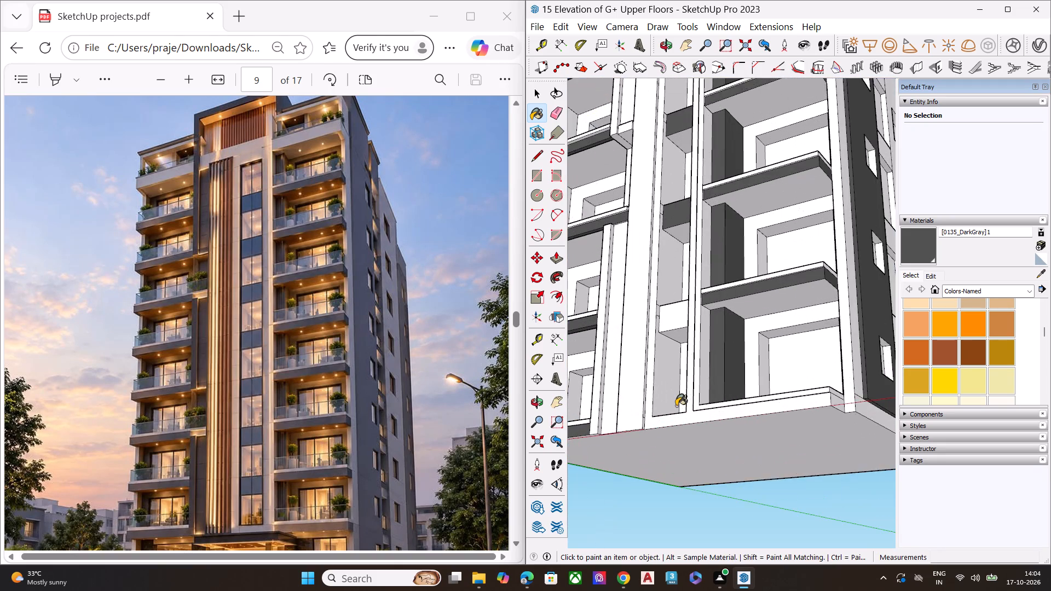
scroll(674, 279, "up", 6)
left_click(679, 322)
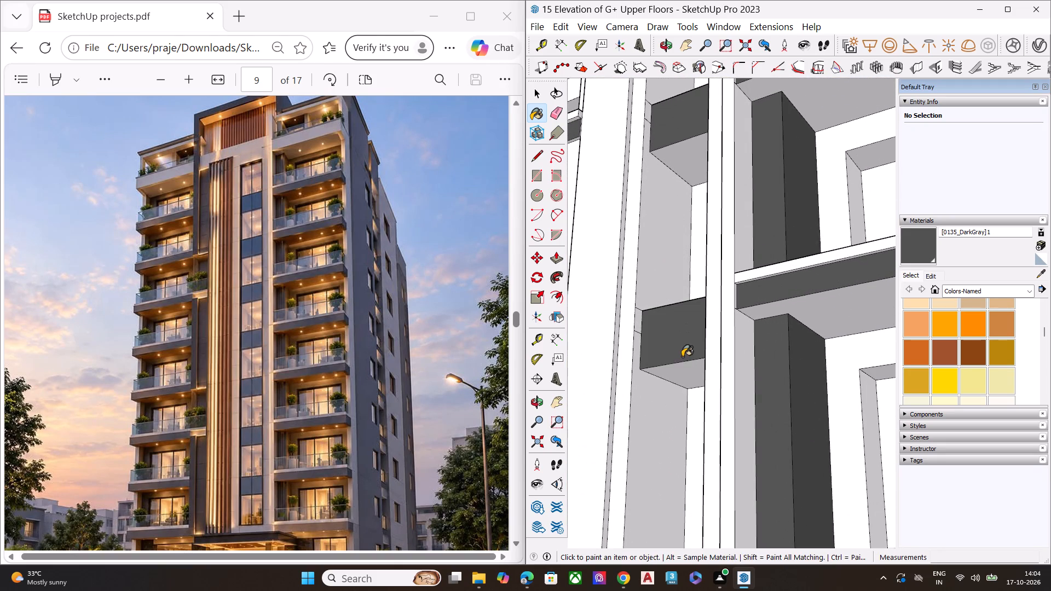
Erase the two leftover short edges on the recess side wall beside the lowest dark gray cross-beam.
scroll(651, 331, "up", 9)
key("space")
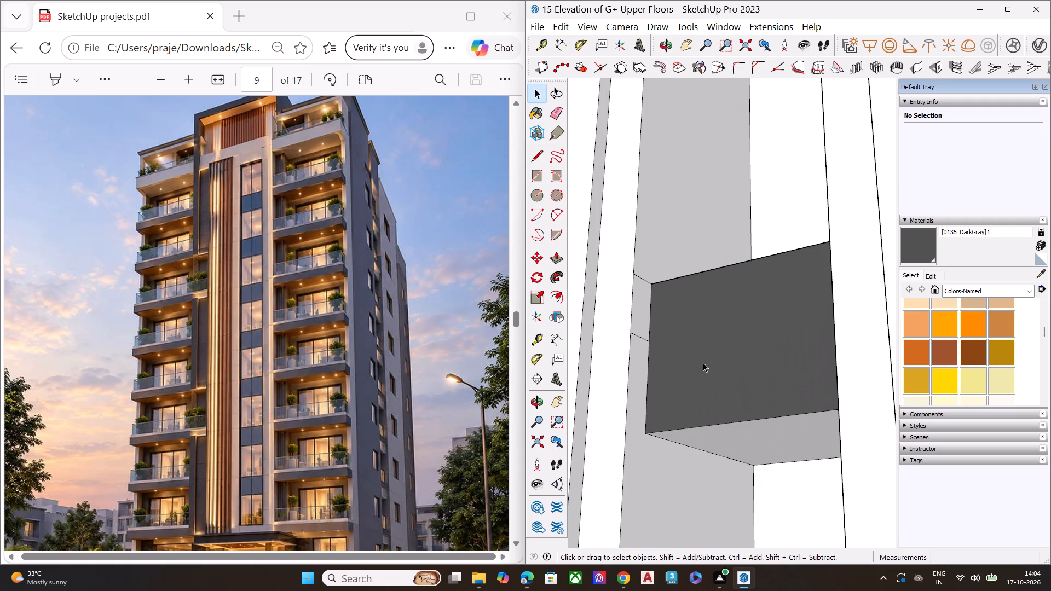
key("e")
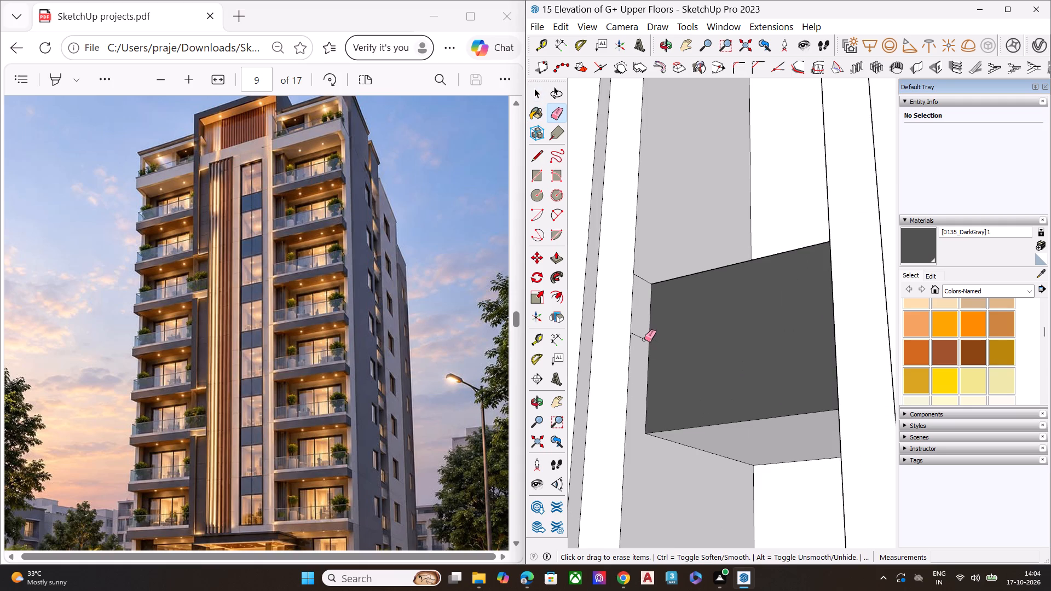
left_click(644, 339)
left_click(642, 277)
Erase the leftover short edges on the recess side wall beside the next dark gray cross-beam.
scroll(714, 357, "down", 9)
scroll(704, 414, "up", 1)
scroll(704, 416, "down", 8)
scroll(691, 253, "up", 4)
scroll(691, 246, "down", 2)
scroll(691, 246, "up", 9)
scroll(699, 268, "down", 1)
scroll(699, 270, "up", 2)
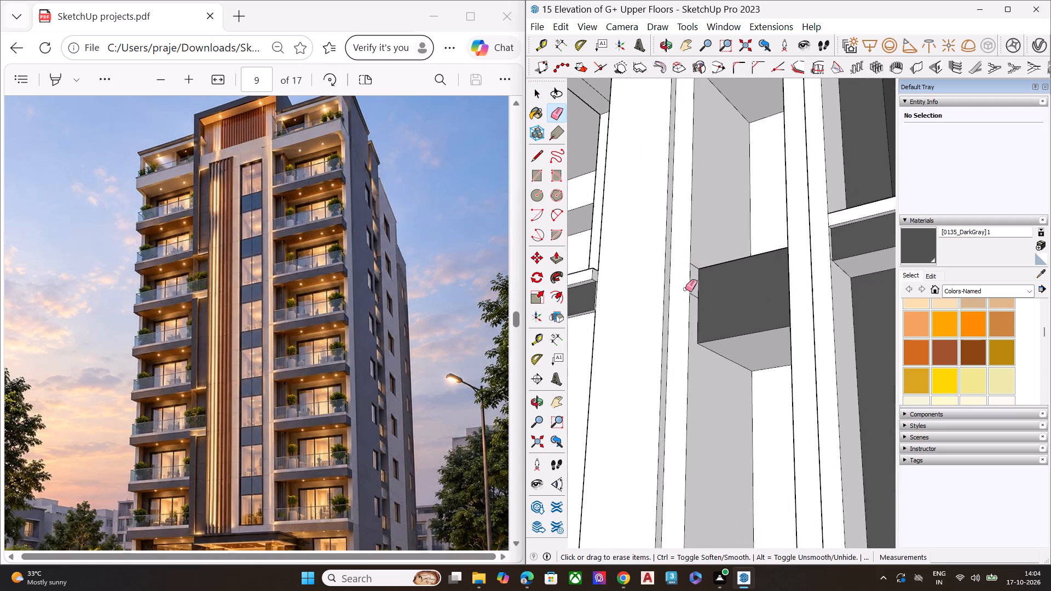
scroll(685, 289, "up", 11)
left_click(700, 296)
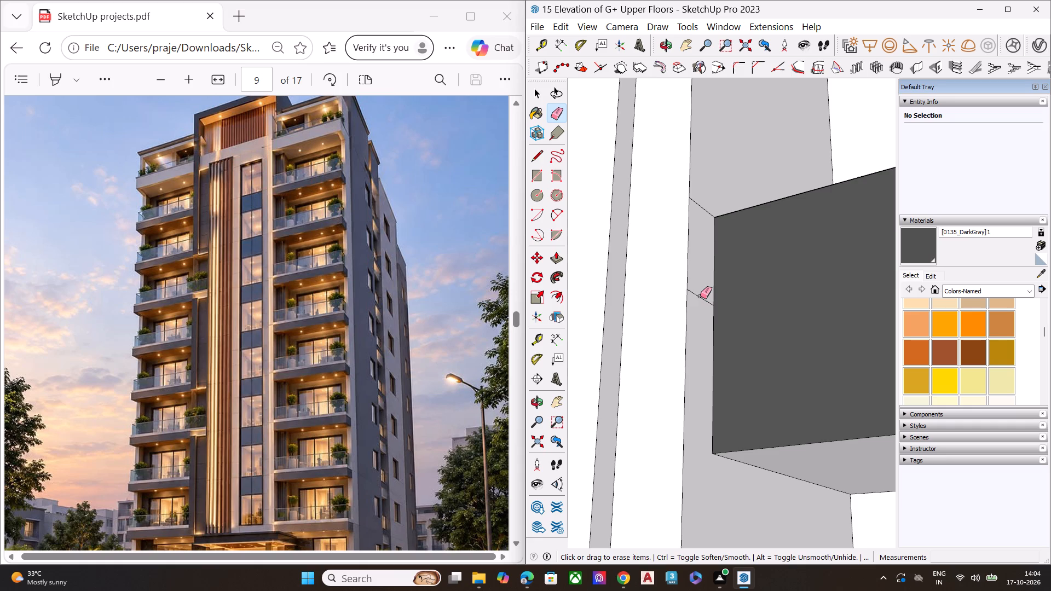
Erase the remaining short edge beside the current cross-beam and both leftover edges on the recess side wall at the next beam up.
left_click(704, 208)
scroll(711, 250, "down", 2)
scroll(711, 252, "up", 1)
scroll(711, 256, "down", 20)
scroll(711, 256, "down", 2)
scroll(709, 315, "down", 3)
scroll(709, 315, "up", 2)
scroll(709, 315, "down", 4)
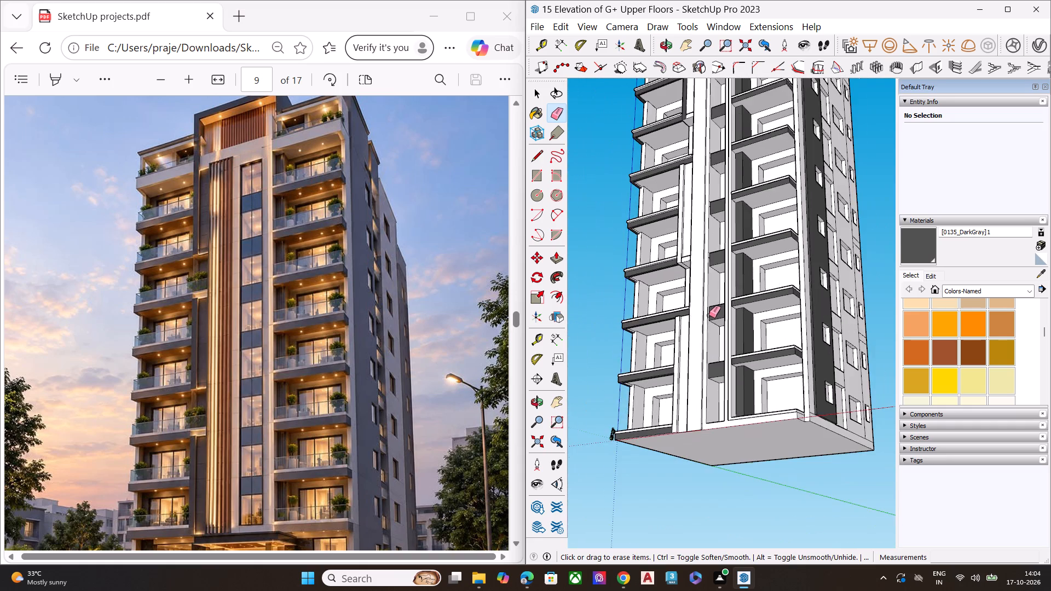
scroll(709, 315, "down", 1)
scroll(708, 178, "up", 1)
scroll(708, 178, "down", 1)
scroll(708, 178, "up", 1)
scroll(708, 178, "down", 1)
scroll(708, 178, "up", 7)
scroll(712, 346, "up", 11)
scroll(697, 289, "up", 3)
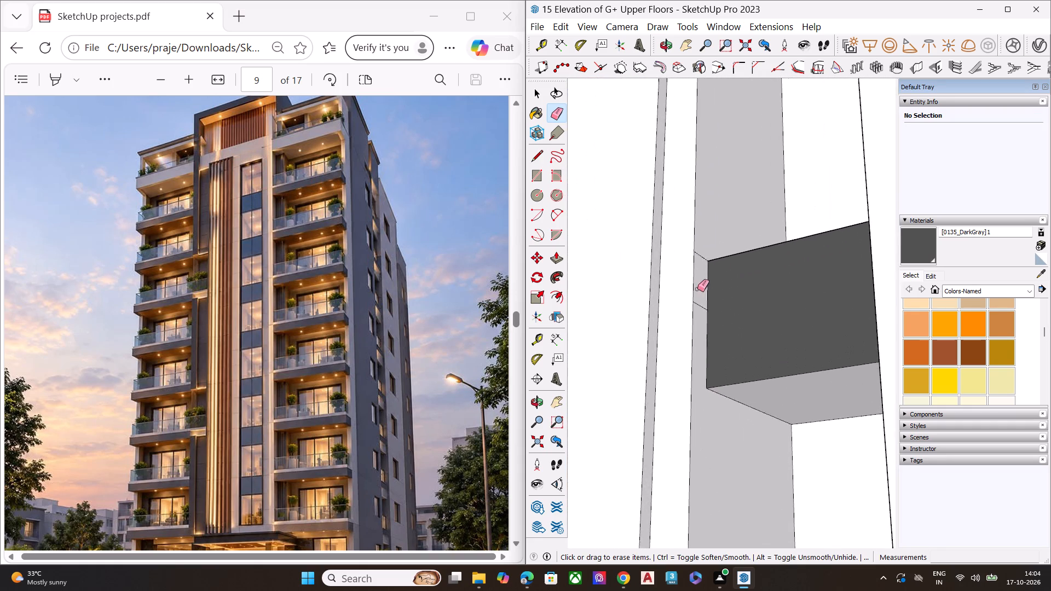
scroll(697, 289, "up", 3)
left_click(704, 313)
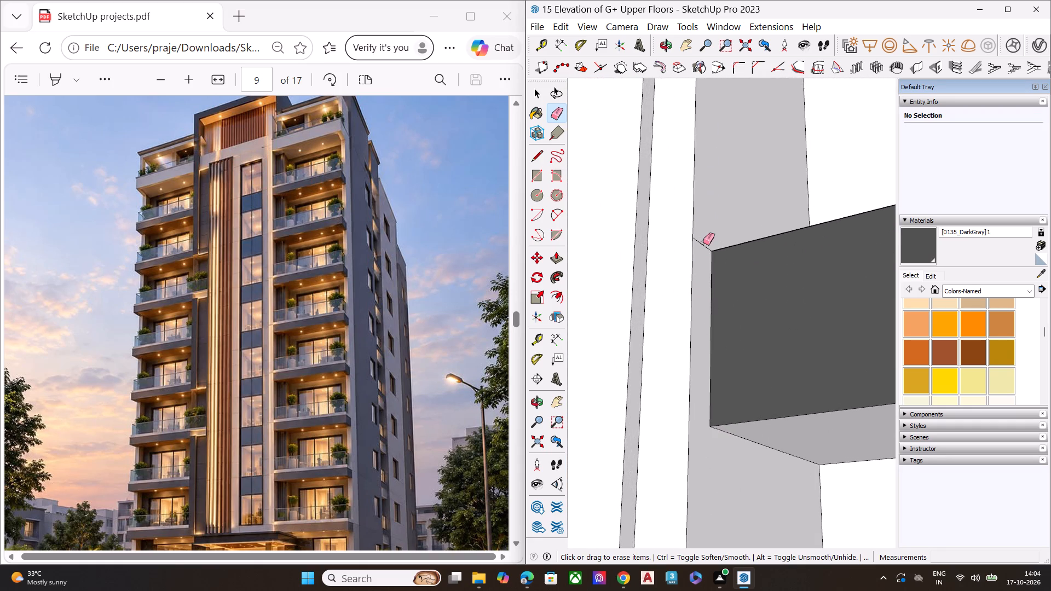
left_click(703, 245)
Erase the two leftover short edges on the recess side wall beside the following dark gray cross-beam further up.
scroll(718, 335, "down", 6)
scroll(731, 381, "down", 2)
scroll(731, 381, "up", 1)
scroll(731, 381, "down", 6)
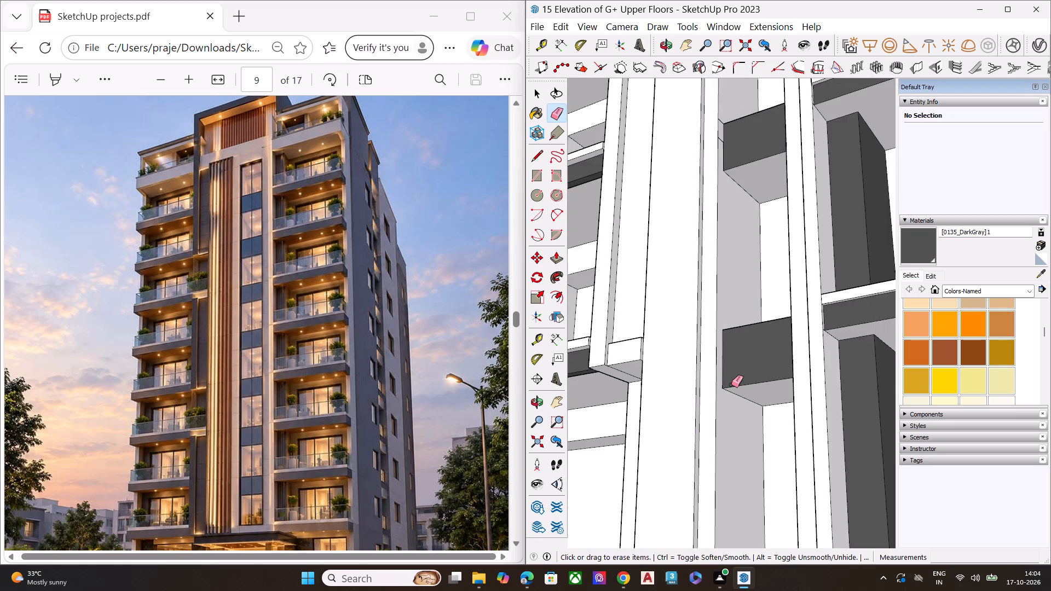
scroll(736, 346, "down", 1)
scroll(735, 347, "up", 3)
scroll(725, 367, "down", 6)
scroll(719, 234, "up", 7)
scroll(715, 230, "down", 1)
scroll(715, 230, "up", 2)
middle_click_drag(725, 254, 708, 282)
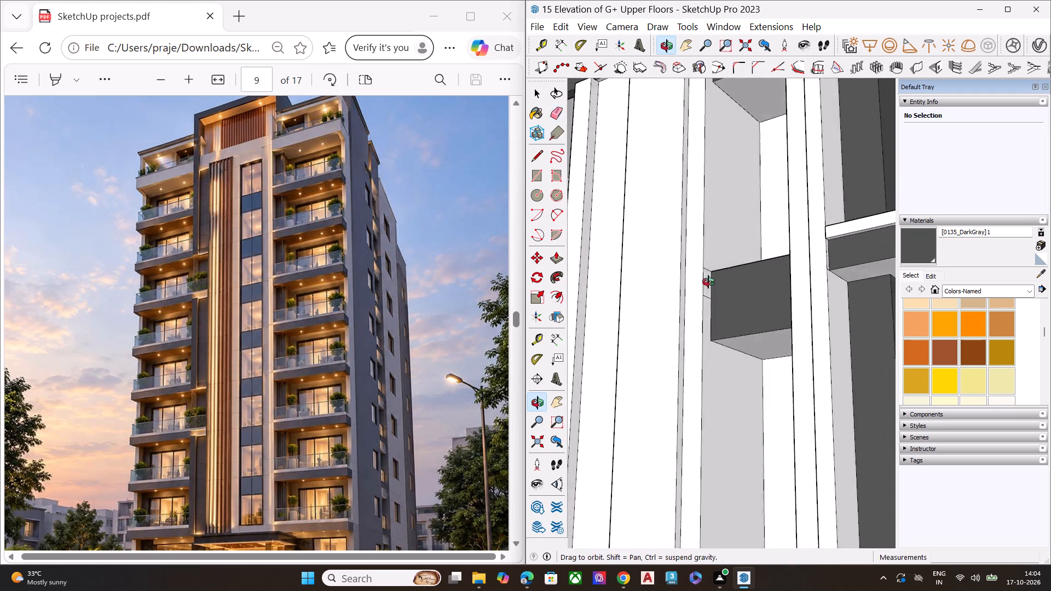
middle_click_drag(708, 282, 689, 304)
scroll(689, 305, "up", 5)
scroll(683, 309, "down", 1)
scroll(683, 309, "up", 8)
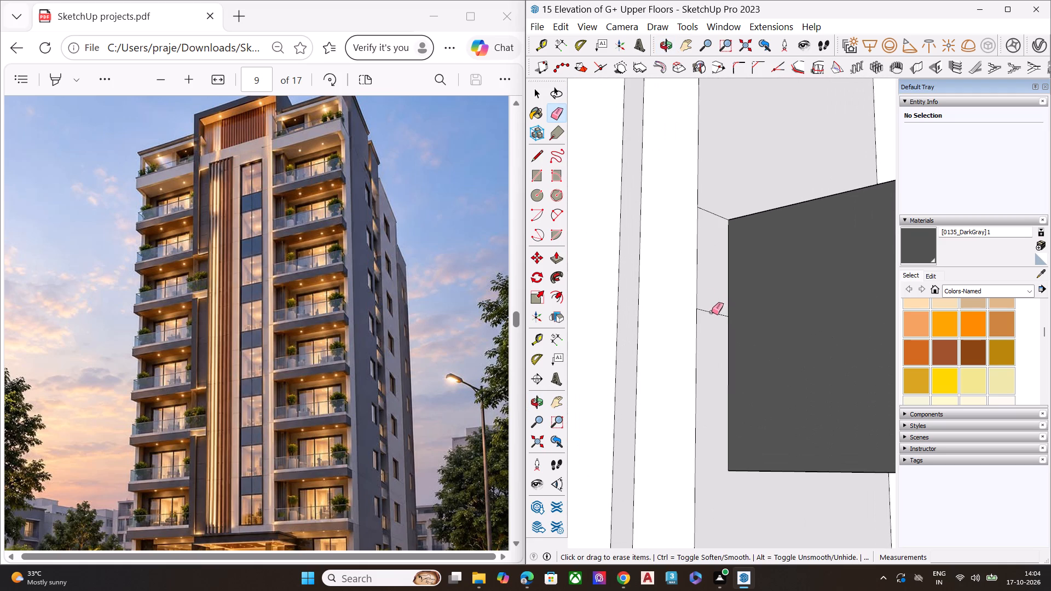
left_click(712, 312)
left_click(716, 215)
Erase the two leftover short edges on the recess side wall beside the last uncleaned dark gray cross-beam.
scroll(719, 321, "down", 7)
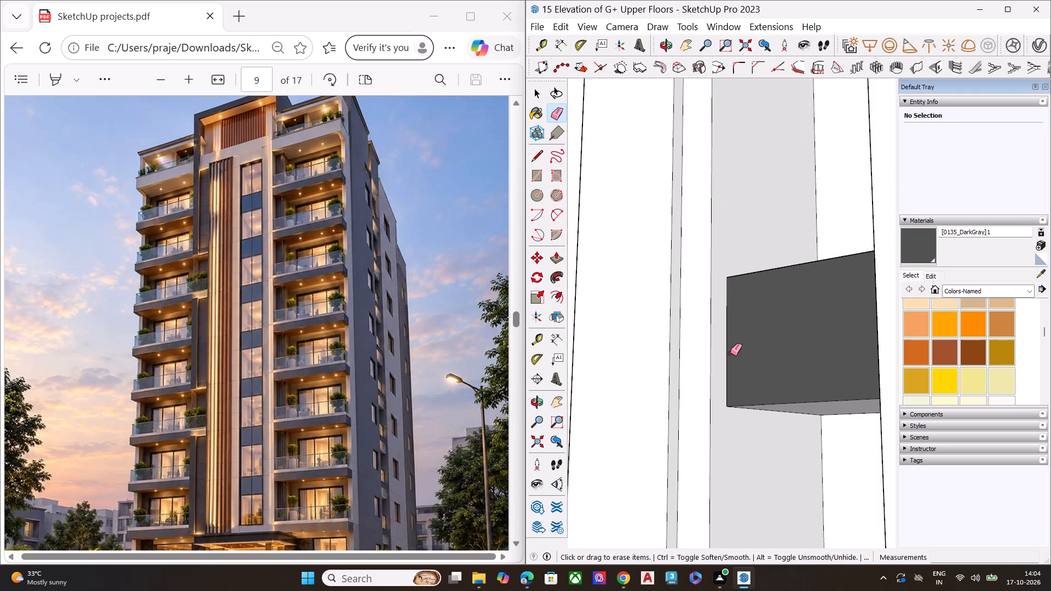
scroll(730, 354, "down", 19)
scroll(741, 199, "up", 7)
scroll(740, 189, "down", 1)
scroll(740, 189, "up", 2)
scroll(708, 352, "up", 2)
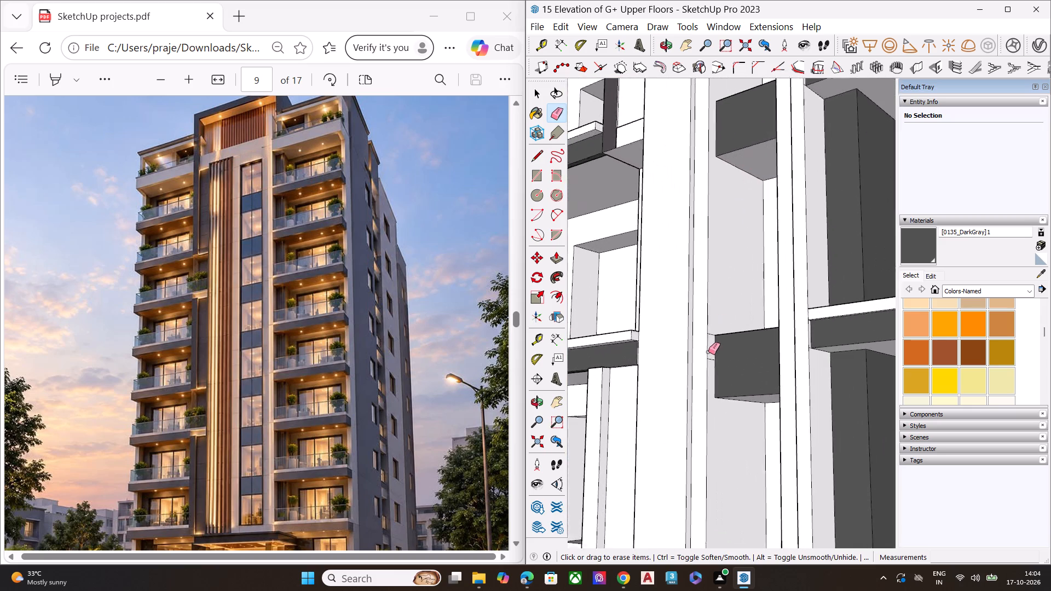
scroll(708, 352, "up", 5)
left_click(711, 365)
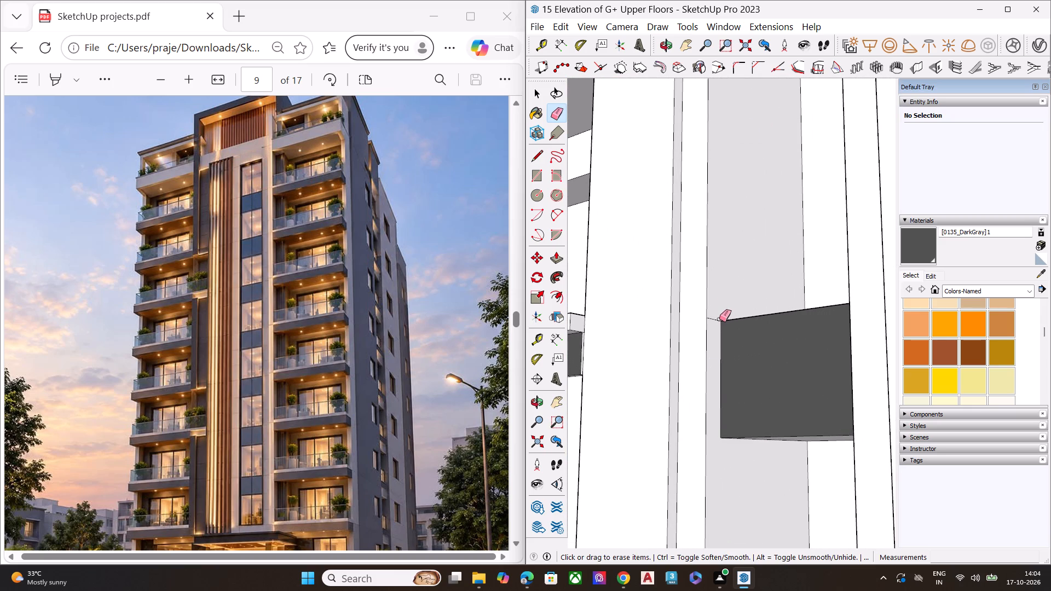
left_click(716, 319)
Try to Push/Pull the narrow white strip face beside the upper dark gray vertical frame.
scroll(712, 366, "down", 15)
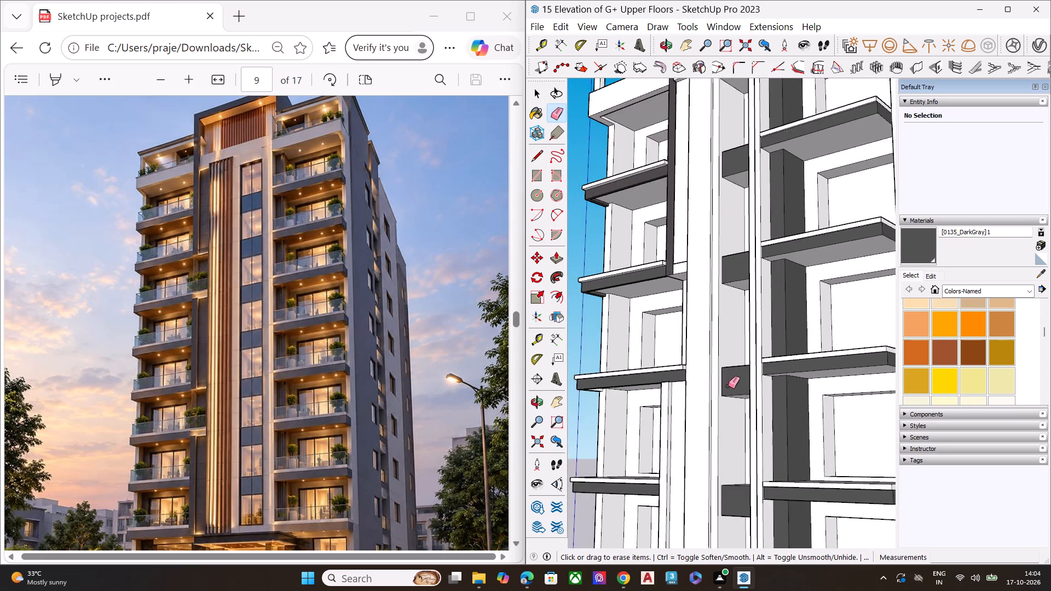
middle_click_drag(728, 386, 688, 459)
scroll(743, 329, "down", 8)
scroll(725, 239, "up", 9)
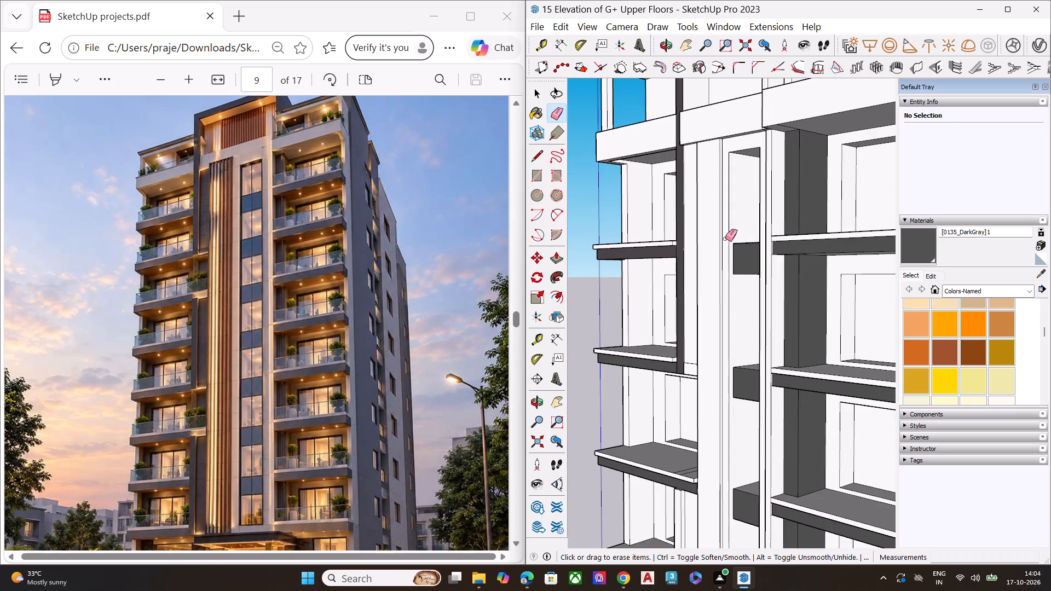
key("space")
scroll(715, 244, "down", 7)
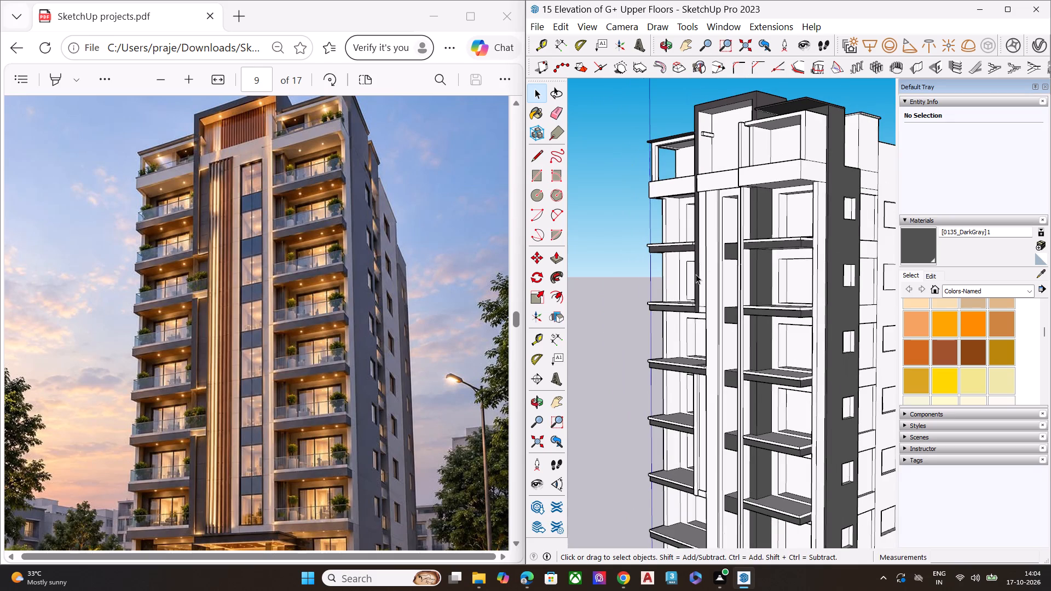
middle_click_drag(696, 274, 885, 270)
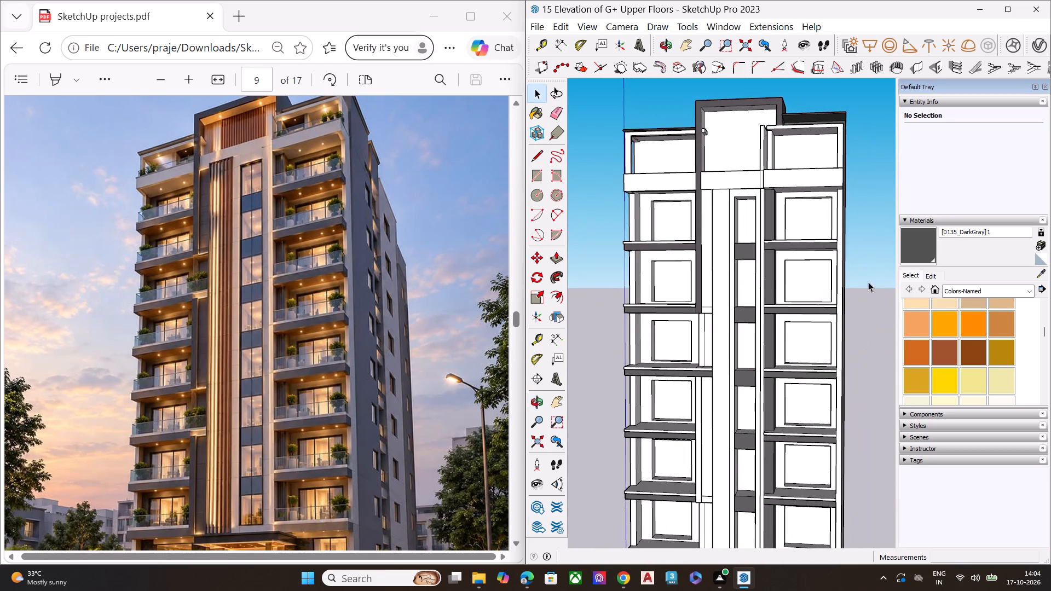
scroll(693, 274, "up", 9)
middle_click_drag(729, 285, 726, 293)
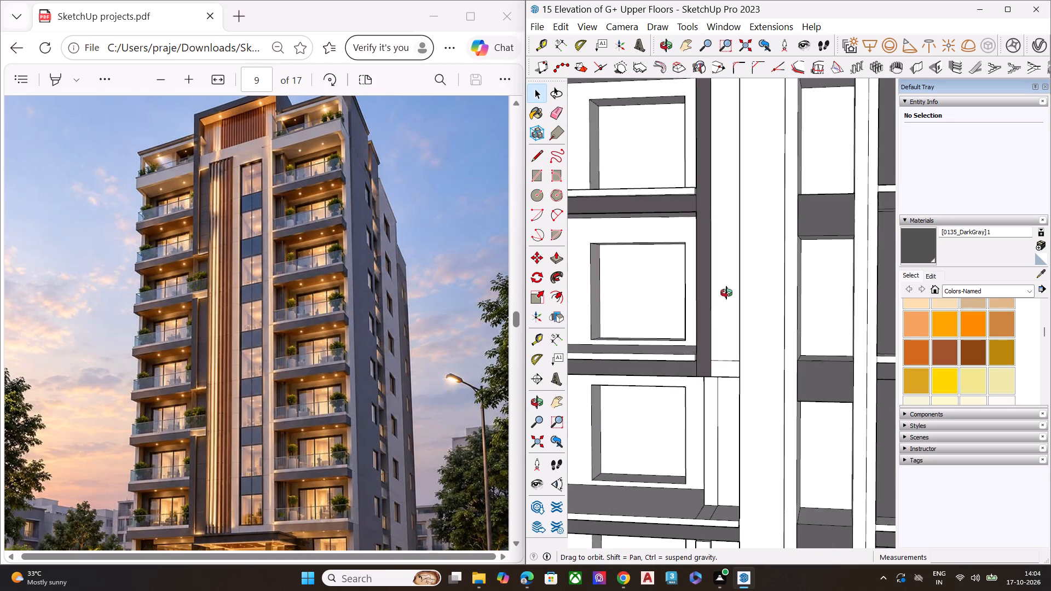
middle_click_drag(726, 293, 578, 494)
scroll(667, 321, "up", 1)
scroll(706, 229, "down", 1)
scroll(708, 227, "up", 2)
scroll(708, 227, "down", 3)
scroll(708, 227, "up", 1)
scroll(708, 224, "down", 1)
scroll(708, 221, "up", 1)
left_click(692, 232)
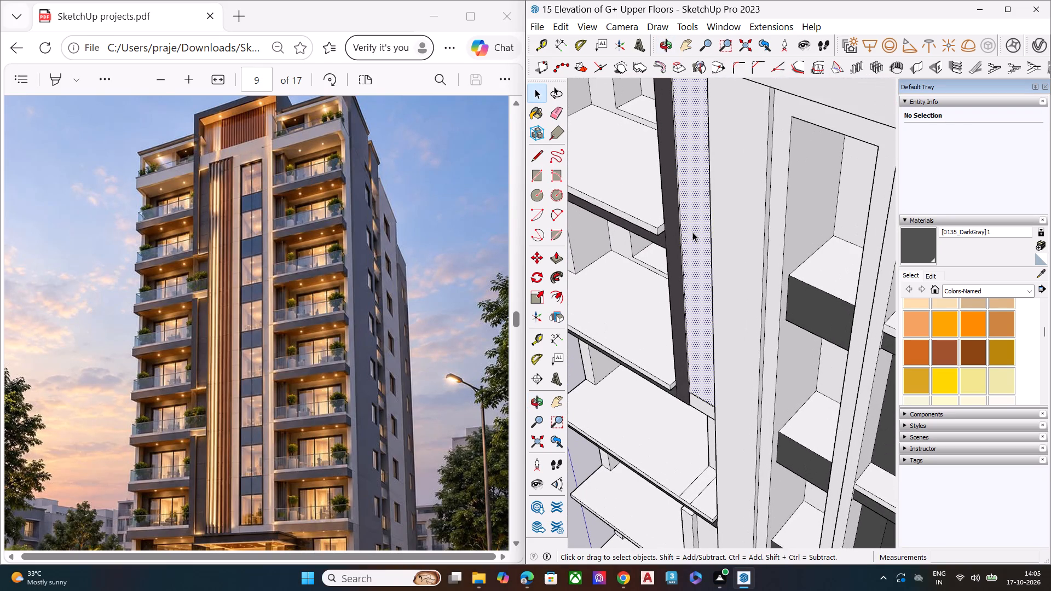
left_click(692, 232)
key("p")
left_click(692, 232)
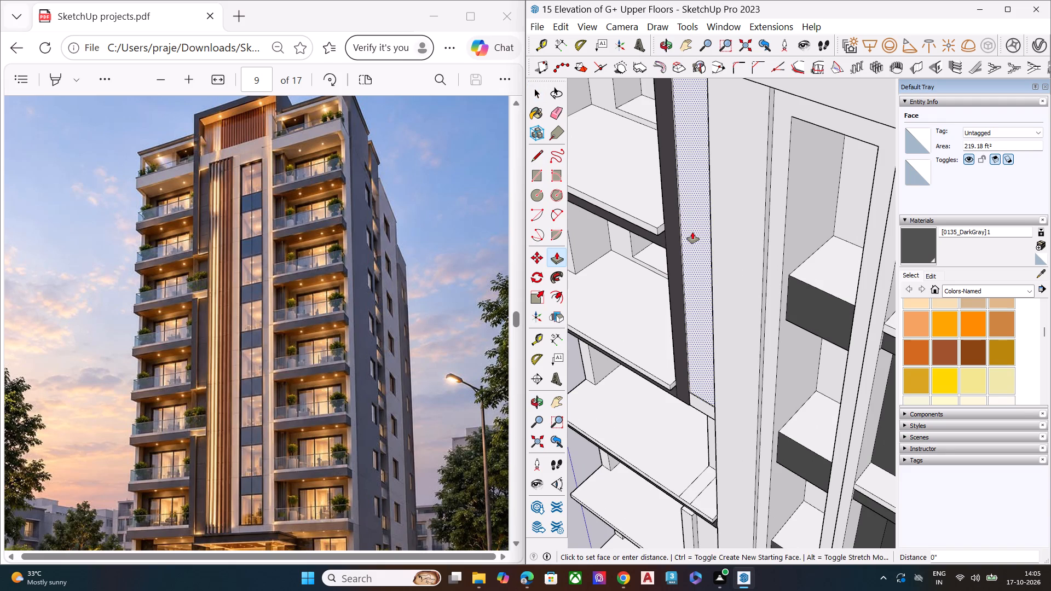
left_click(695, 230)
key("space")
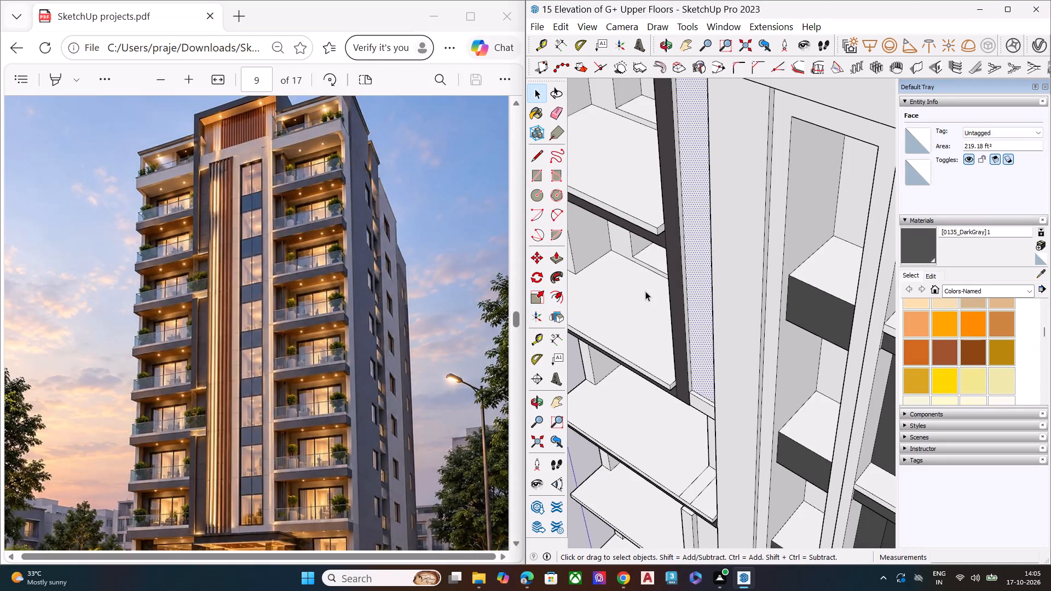
Push/Pull the narrow strip face beside the middle vertical pier about 10 3/4", referencing the edge of the upper strip.
middle_click_drag(645, 290, 667, 229)
scroll(662, 237, "up", 2)
scroll(668, 229, "down", 6)
scroll(677, 235, "up", 1)
scroll(680, 237, "down", 3)
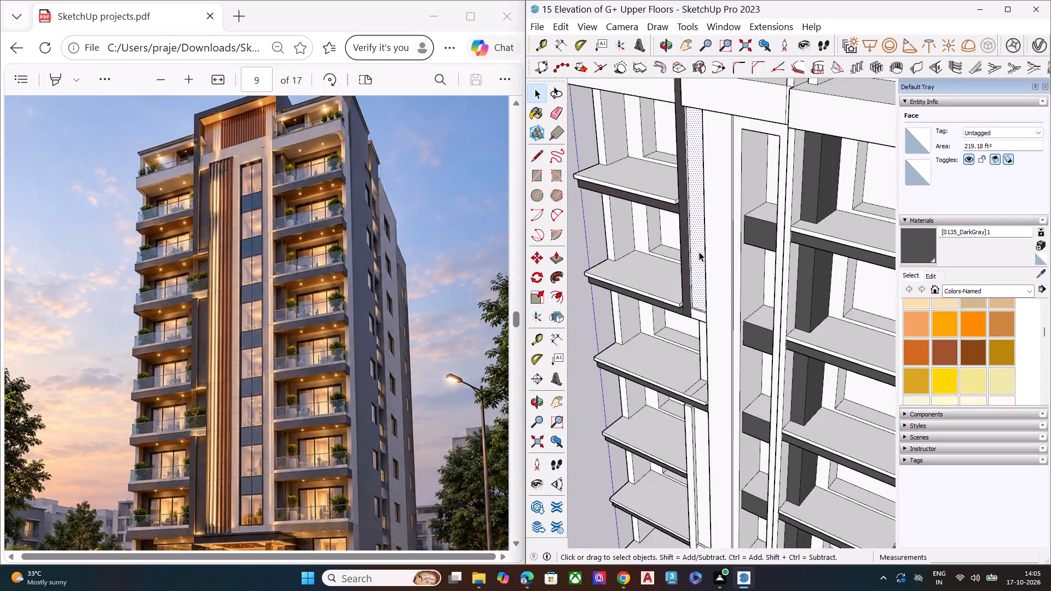
middle_click_drag(698, 252, 711, 202)
scroll(708, 207, "up", 1)
scroll(708, 207, "down", 6)
middle_click_drag(702, 374, 706, 229)
scroll(717, 298, "up", 5)
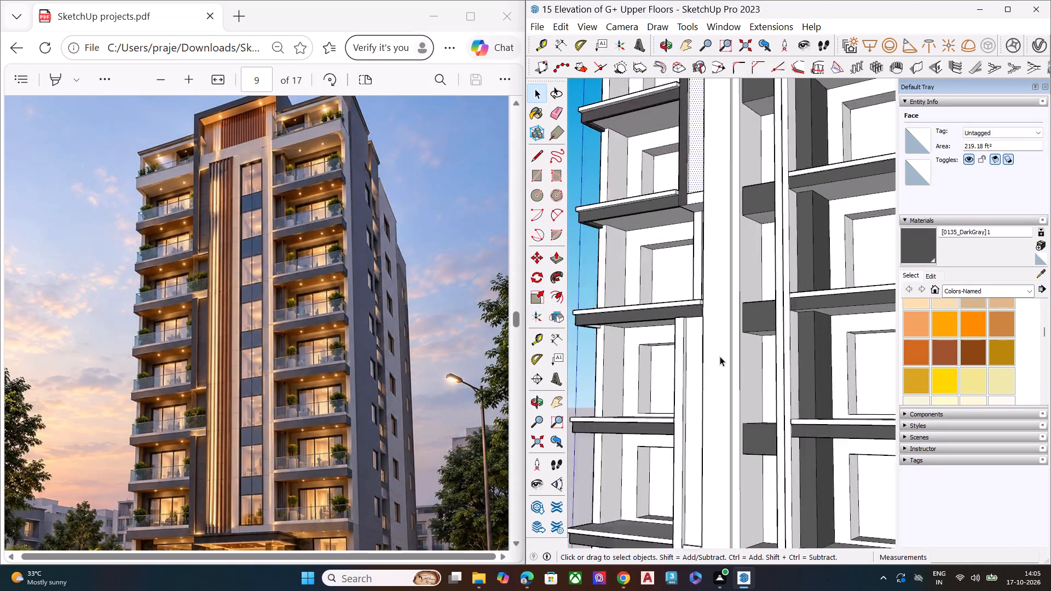
scroll(720, 356, "up", 4)
key("space")
key("p")
double_click(684, 367)
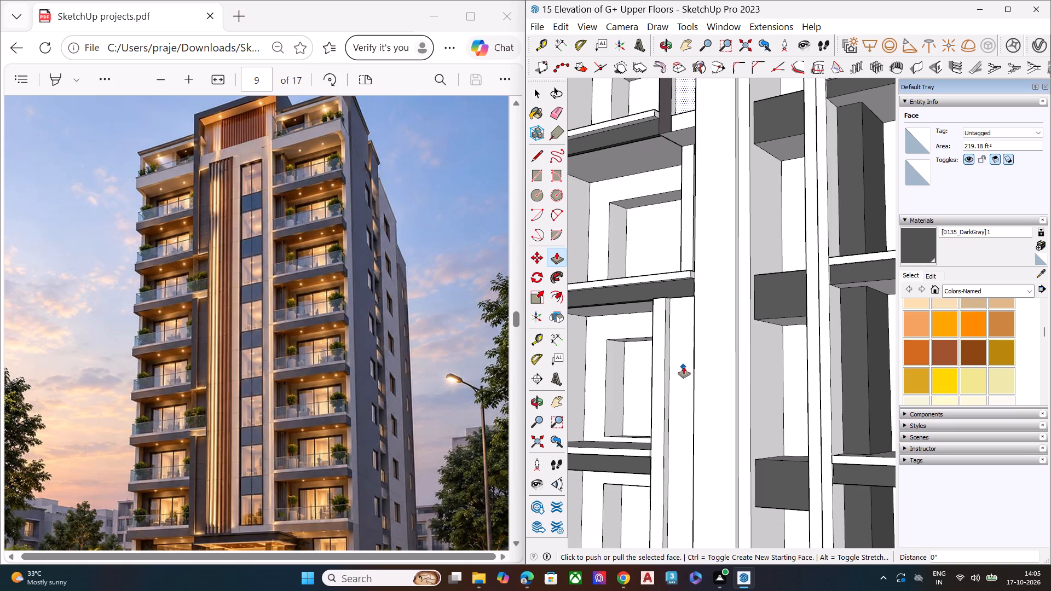
key("space")
left_click(678, 355)
key("p")
left_click(678, 355)
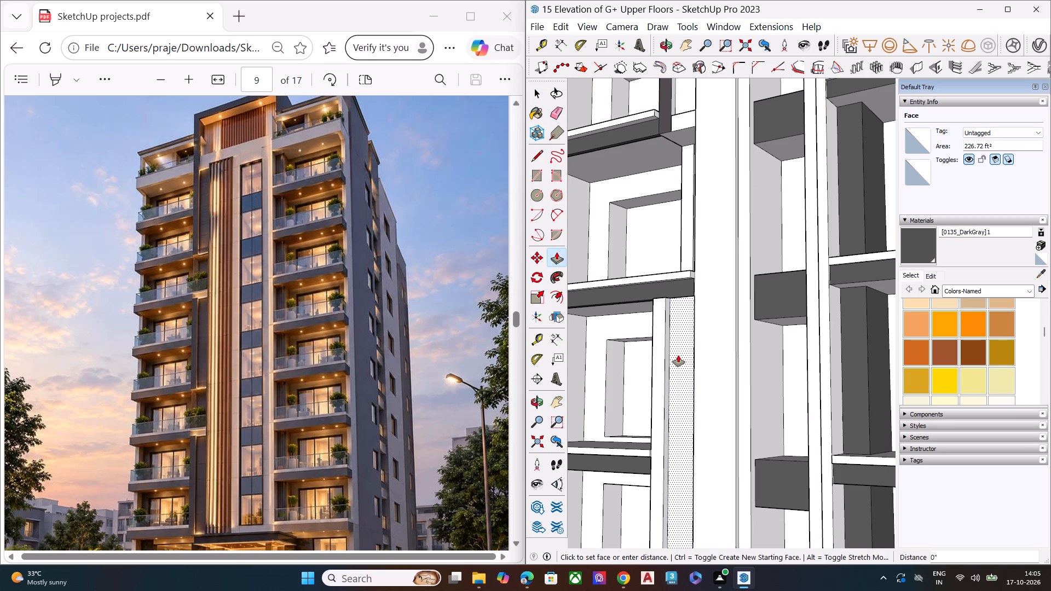
left_click(676, 99)
key("space")
Push/Pull the narrow strip face beside the lowest vertical pier by 5 3/8".
scroll(678, 118, "down", 7)
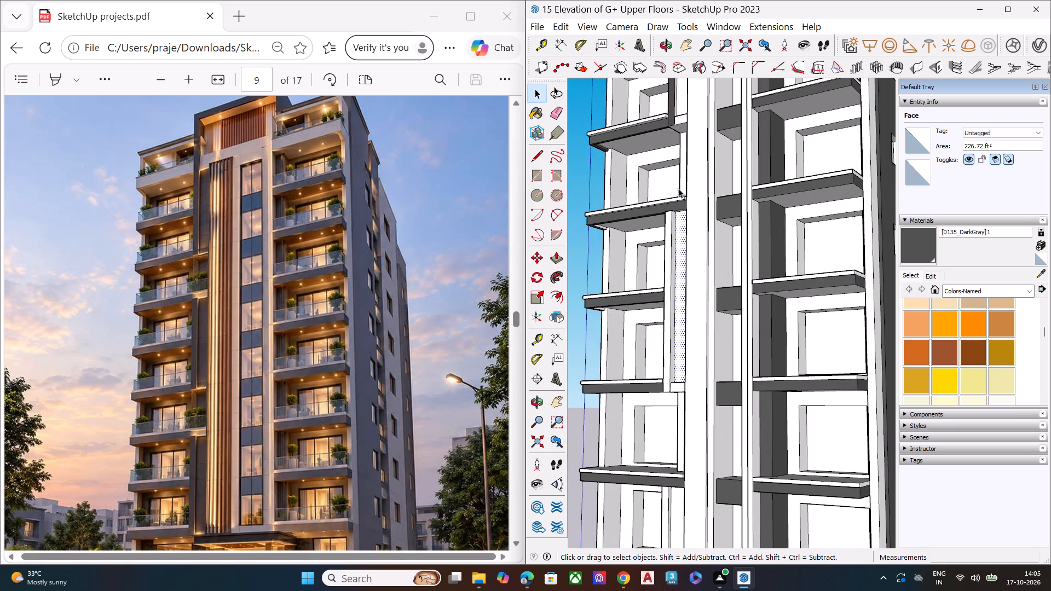
scroll(684, 283, "down", 7)
scroll(673, 449, "up", 7)
key("space")
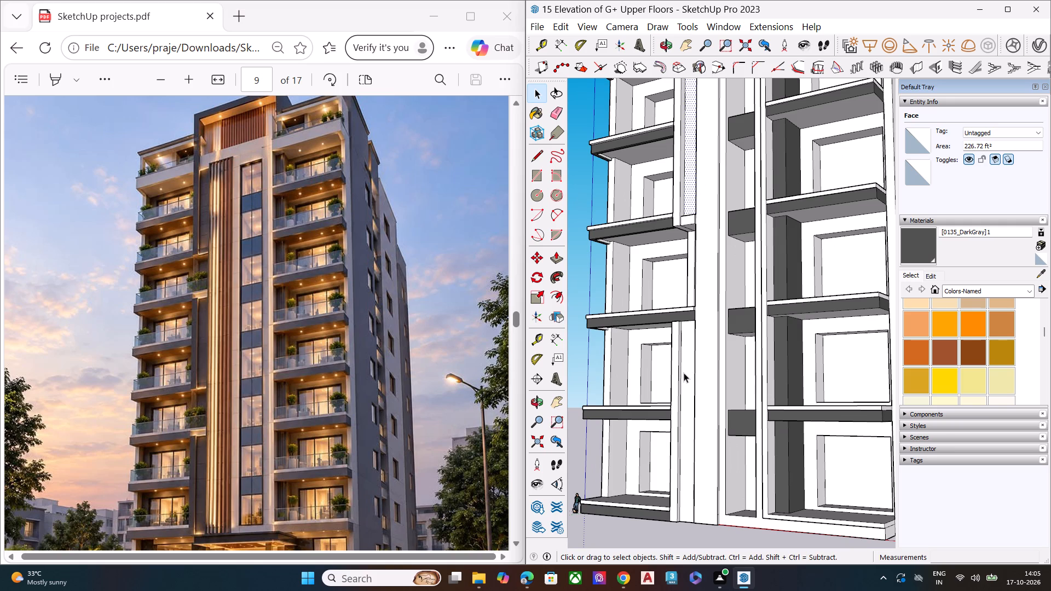
left_click(684, 376)
key("p")
left_click(686, 372)
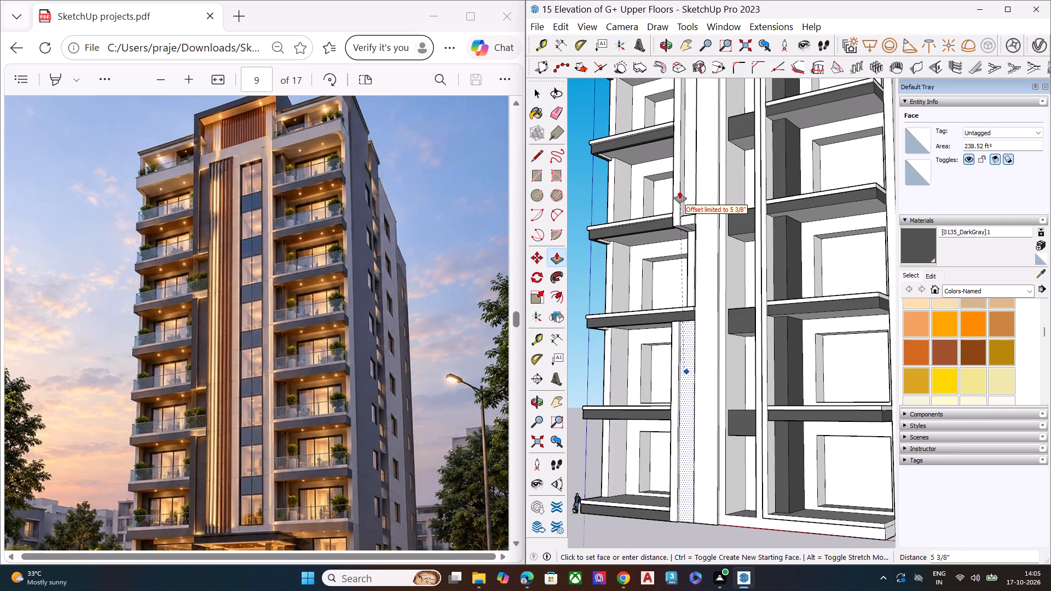
left_click(688, 179)
key("space")
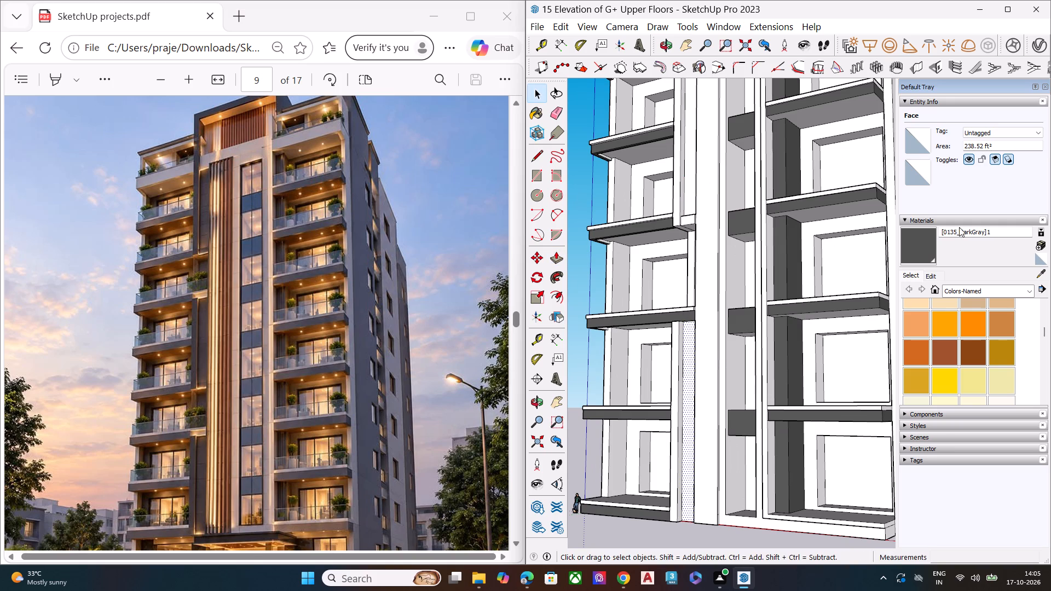
Paint the lowest vertical pier and its adjoining narrow strip with the dark gray material [0135_DarkGray]1.
left_click(917, 251)
key("space")
left_click(642, 547)
left_click(918, 246)
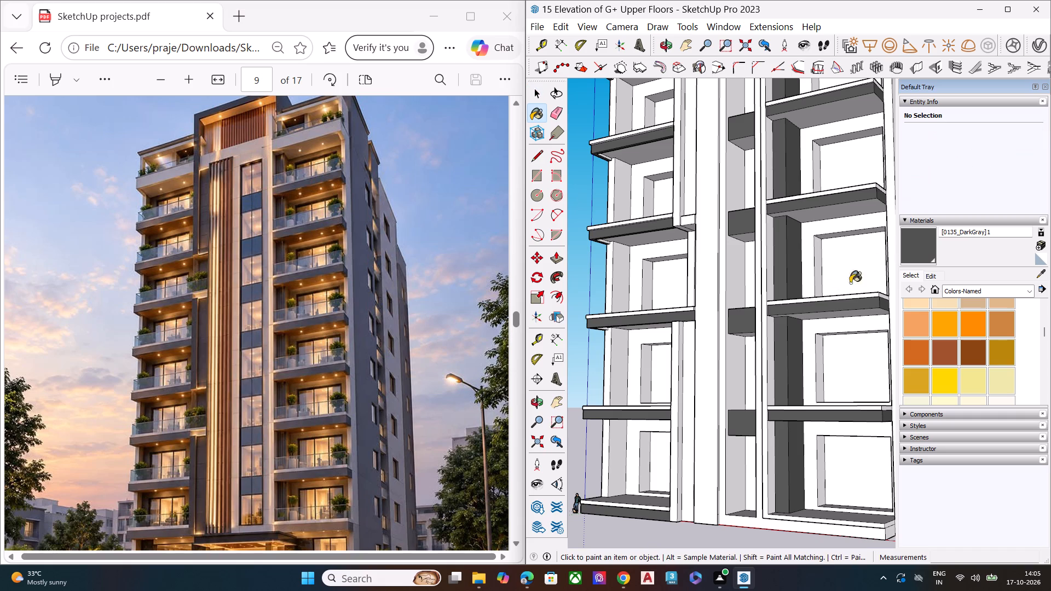
scroll(684, 339, "up", 3)
left_click(690, 339)
scroll(693, 268, "down", 6)
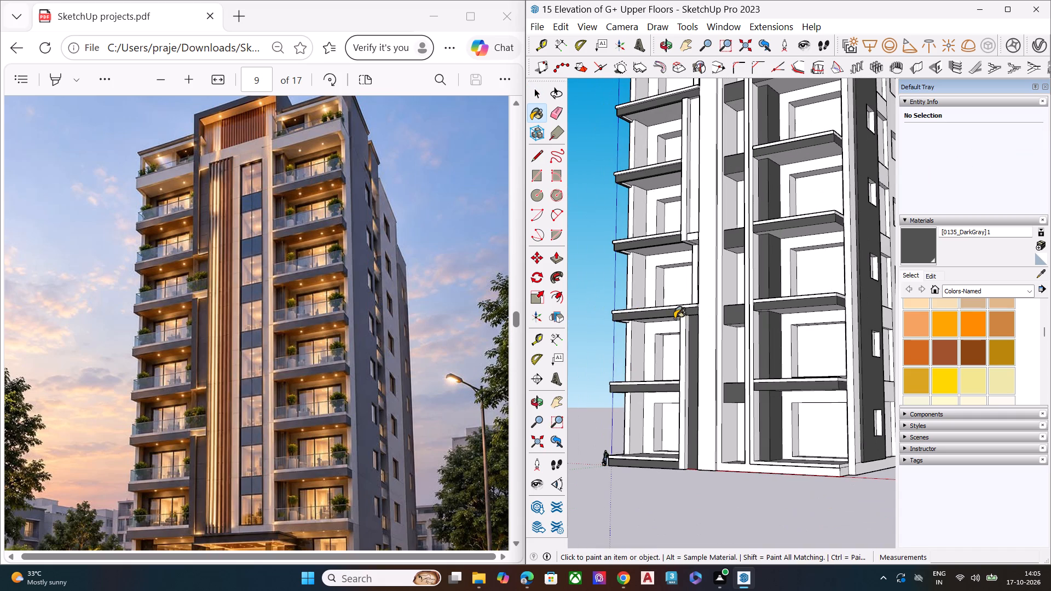
scroll(674, 320, "up", 5)
left_click(688, 340)
Paint the middle vertical pier, its adjoining strip and the small face at the strip's base dark gray.
scroll(697, 360, "down", 7)
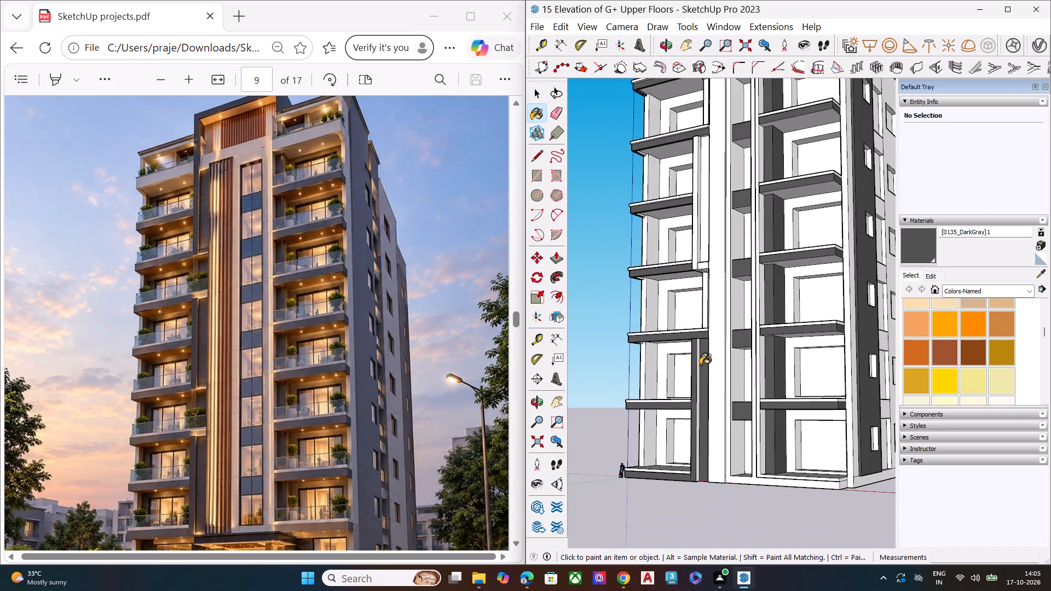
scroll(691, 193, "up", 9)
left_click(710, 154)
left_click(743, 165)
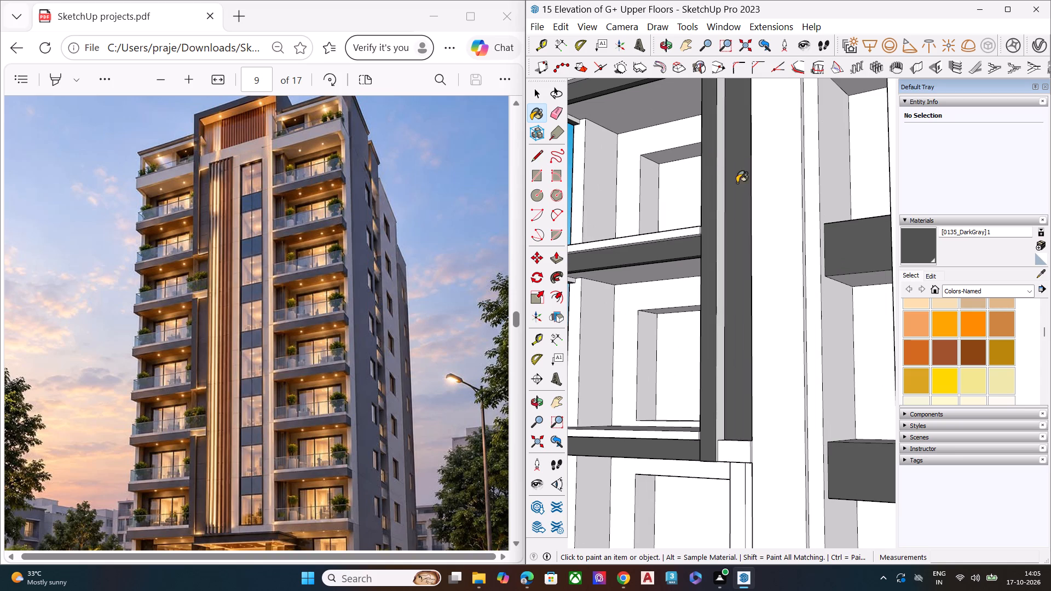
left_click(736, 449)
Paint the narrow strip beside the upper vertical frame and the small face at its base dark gray.
scroll(732, 360, "down", 8)
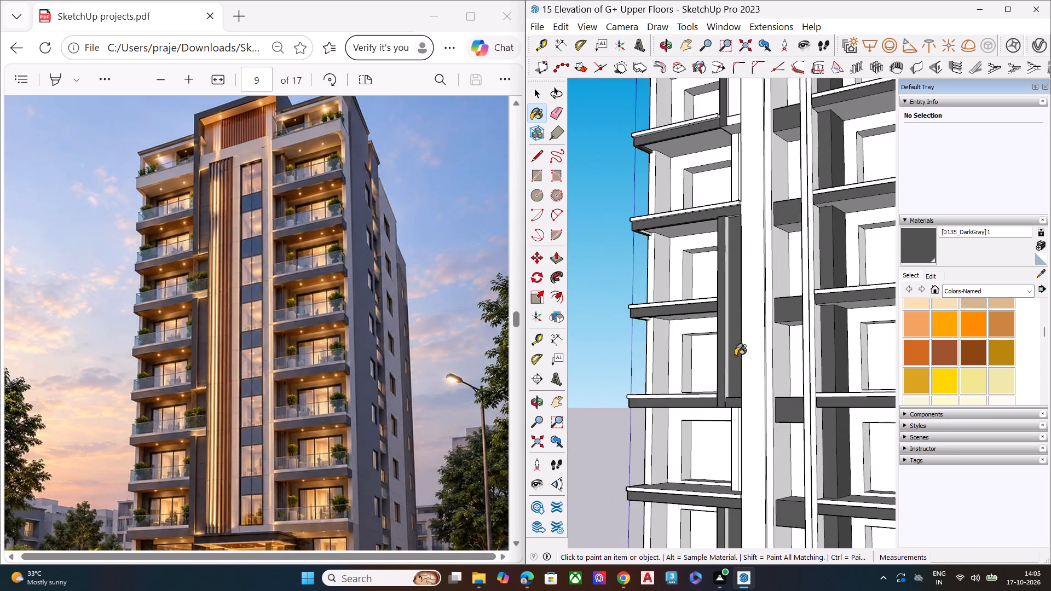
scroll(735, 356, "down", 2)
scroll(735, 356, "up", 2)
scroll(735, 356, "down", 2)
scroll(735, 356, "up", 1)
scroll(735, 356, "down", 3)
scroll(727, 352, "up", 2)
scroll(726, 353, "down", 6)
scroll(723, 299, "down", 6)
scroll(708, 201, "up", 9)
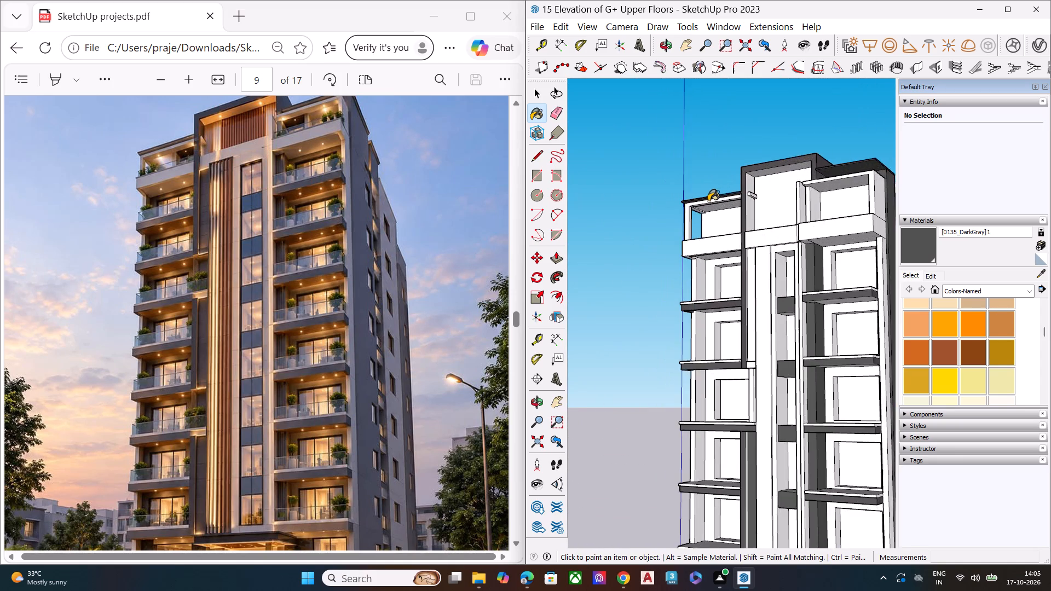
scroll(744, 291, "up", 4)
scroll(744, 297, "down", 1)
scroll(744, 297, "up", 5)
left_click(761, 277)
left_click(762, 459)
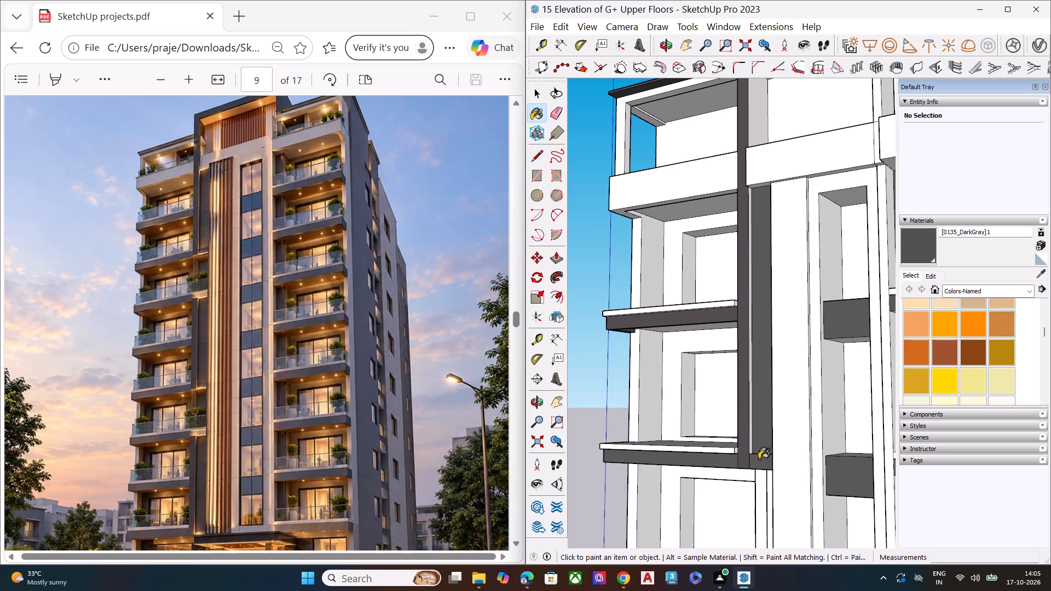
key("space")
scroll(742, 325, "down", 12)
scroll(751, 309, "up", 1)
scroll(751, 309, "down", 5)
key("space")
double_click(873, 239)
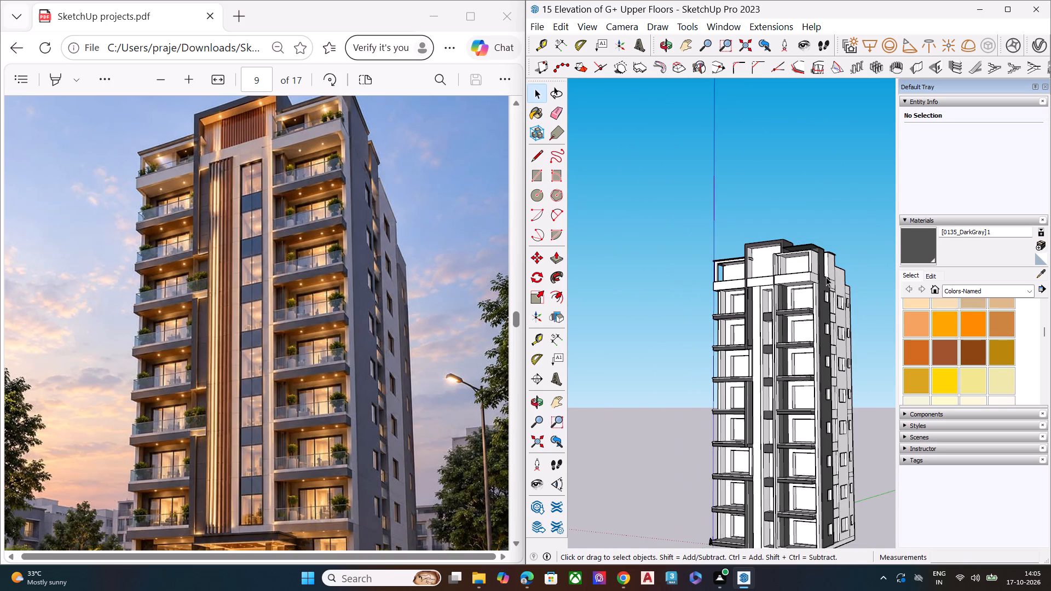
Save the tower model.
key("ctrl+s")
key("ctrl+s")
Examine the tower's painted piers, balconies and side walls from the front, side and above against the reference elevation.
scroll(772, 249, "down", 4)
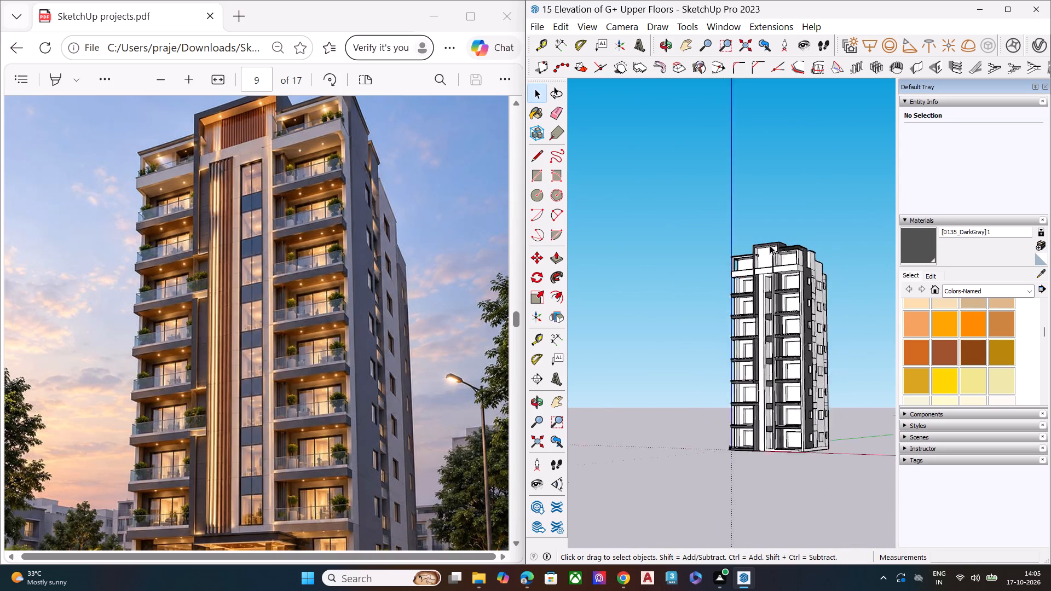
scroll(770, 245, "down", 3)
middle_click_drag(770, 360, 733, 394)
scroll(741, 379, "up", 1)
scroll(744, 375, "down", 1)
scroll(760, 359, "up", 11)
left_click(913, 249)
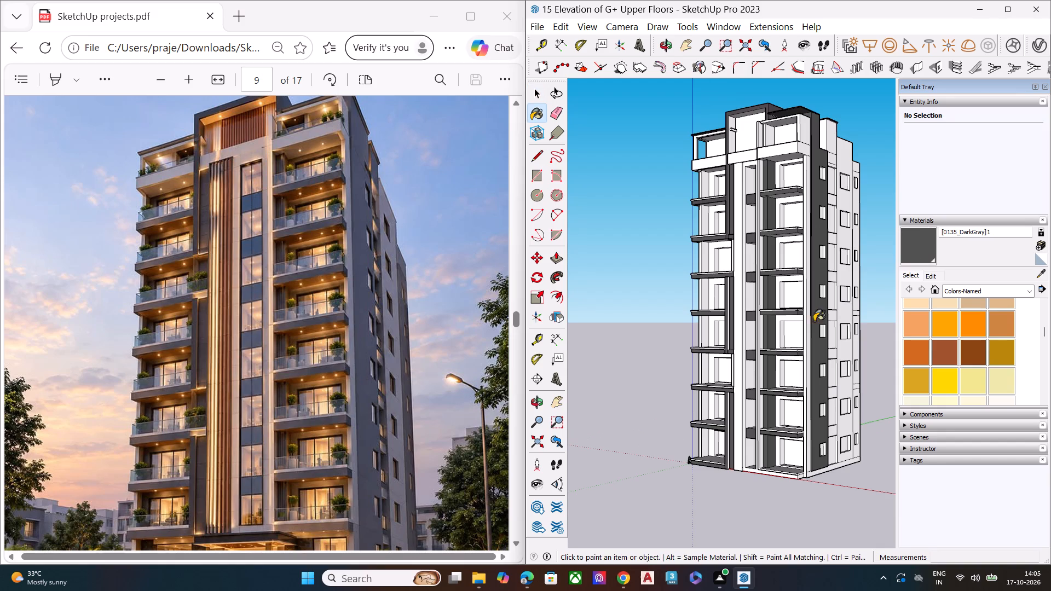
middle_click_drag(809, 323, 695, 378)
scroll(692, 291, "up", 4)
scroll(706, 275, "down", 1)
scroll(706, 275, "up", 6)
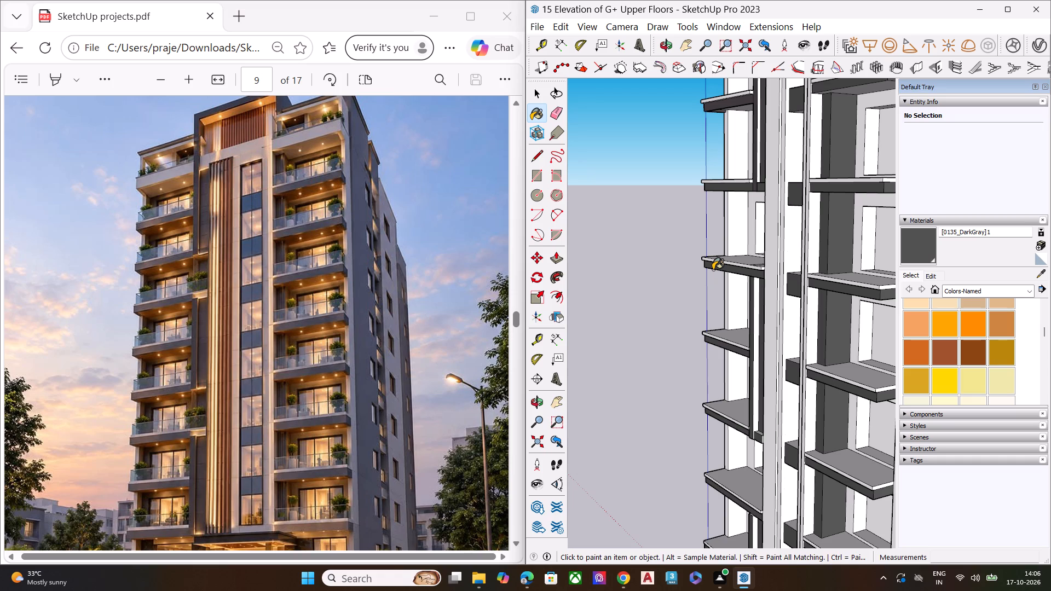
key("space")
scroll(682, 216, "down", 6)
middle_click_drag(596, 225, 849, 173)
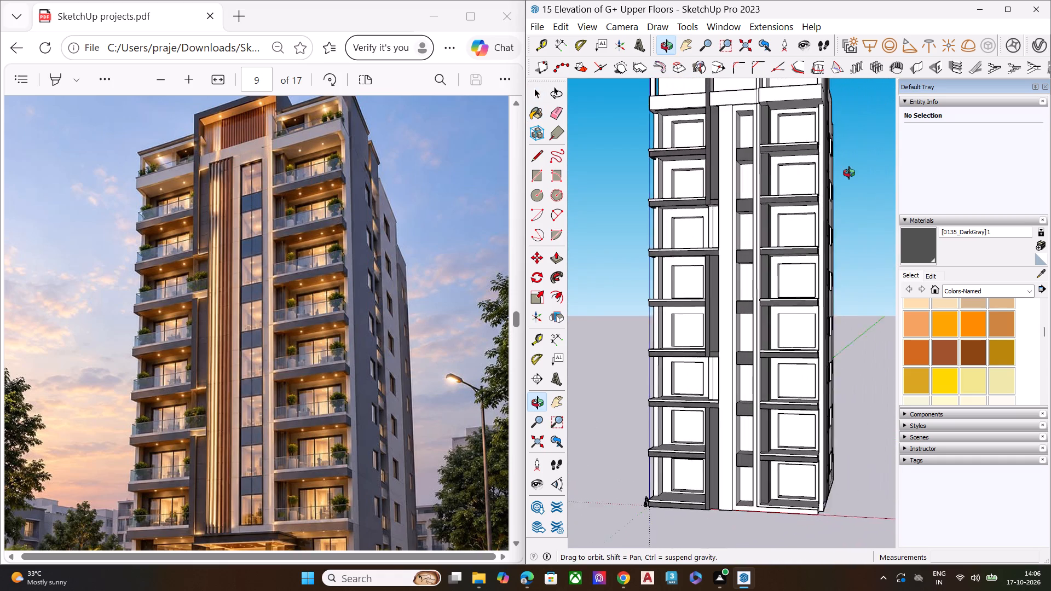
middle_click_drag(849, 173, 858, 173)
scroll(738, 196, "up", 8)
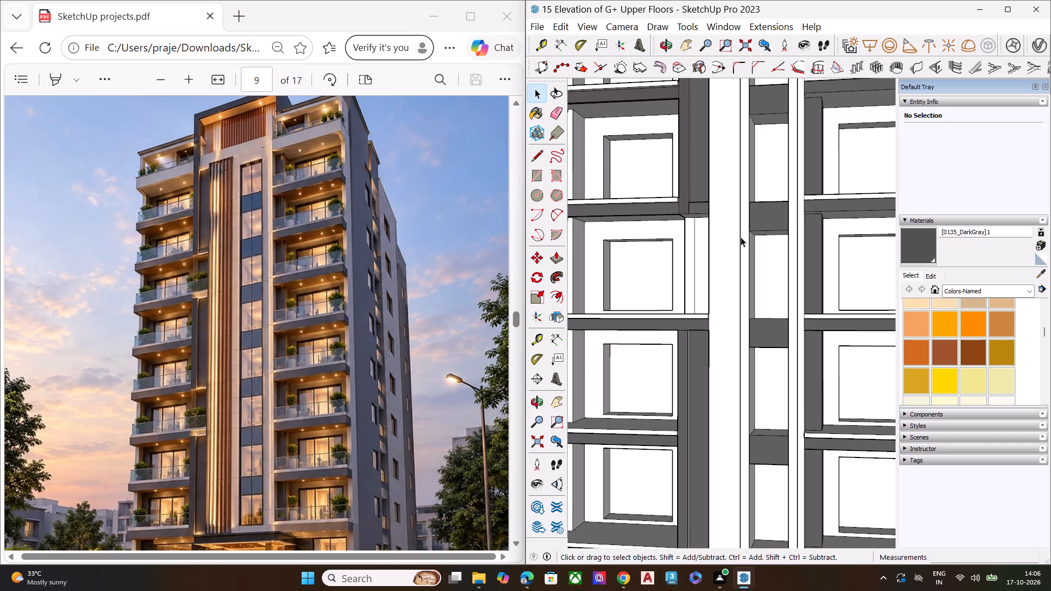
scroll(822, 248, "down", 1)
scroll(822, 248, "up", 1)
scroll(822, 248, "down", 6)
middle_click_drag(827, 295, 694, 360)
right_click_drag(827, 296, 744, 352)
scroll(694, 360, "up", 1)
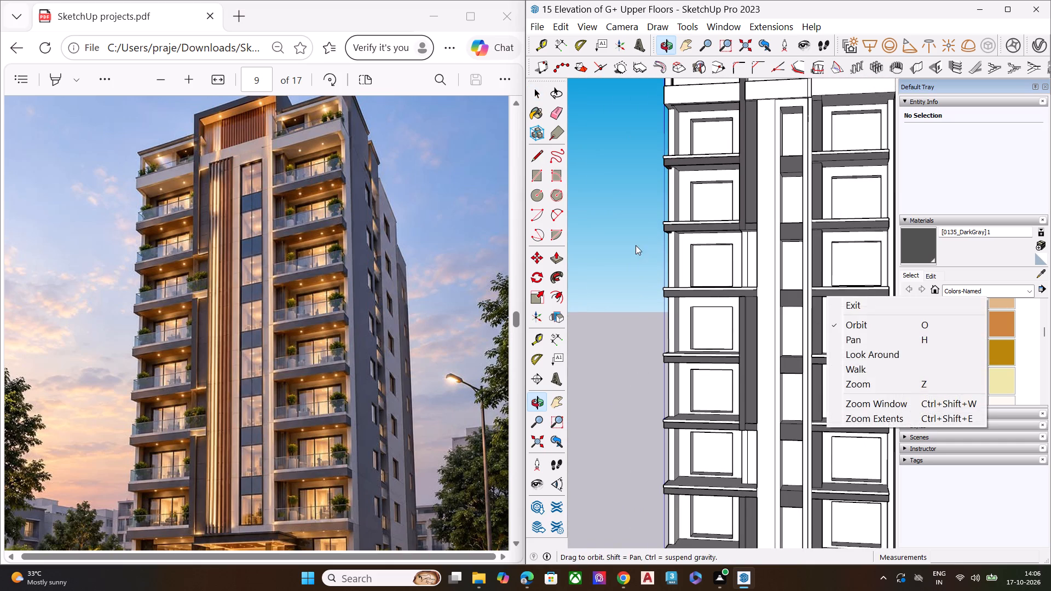
left_click(627, 247)
scroll(733, 290, "down", 6)
middle_click_drag(771, 310, 654, 337)
key("space")
scroll(744, 312, "up", 6)
scroll(612, 299, "down", 7)
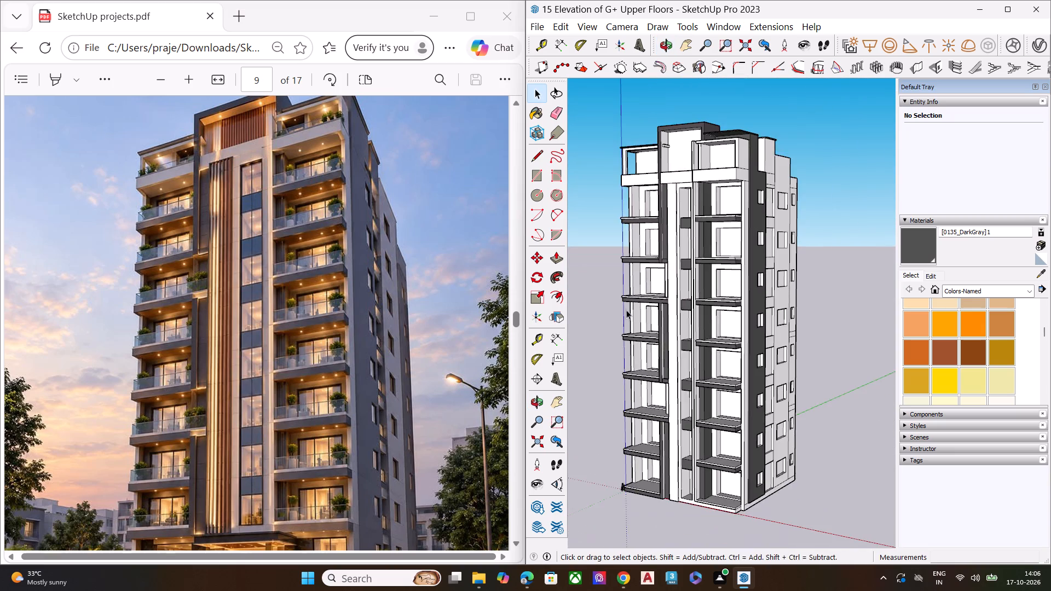
middle_click_drag(713, 308, 640, 439)
scroll(637, 395, "up", 1)
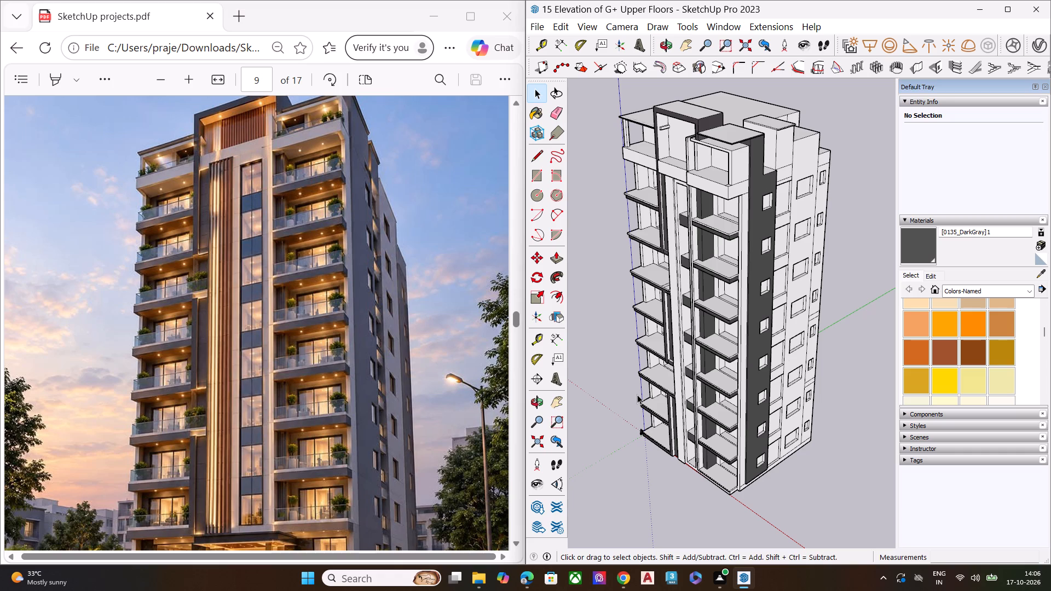
scroll(703, 0, "down", 1)
scroll(703, 0, "up", 1)
scroll(984, 174, "down", 1)
scroll(663, 283, "down", 6)
middle_click_drag(665, 338, 690, 184)
scroll(683, 189, "up", 8)
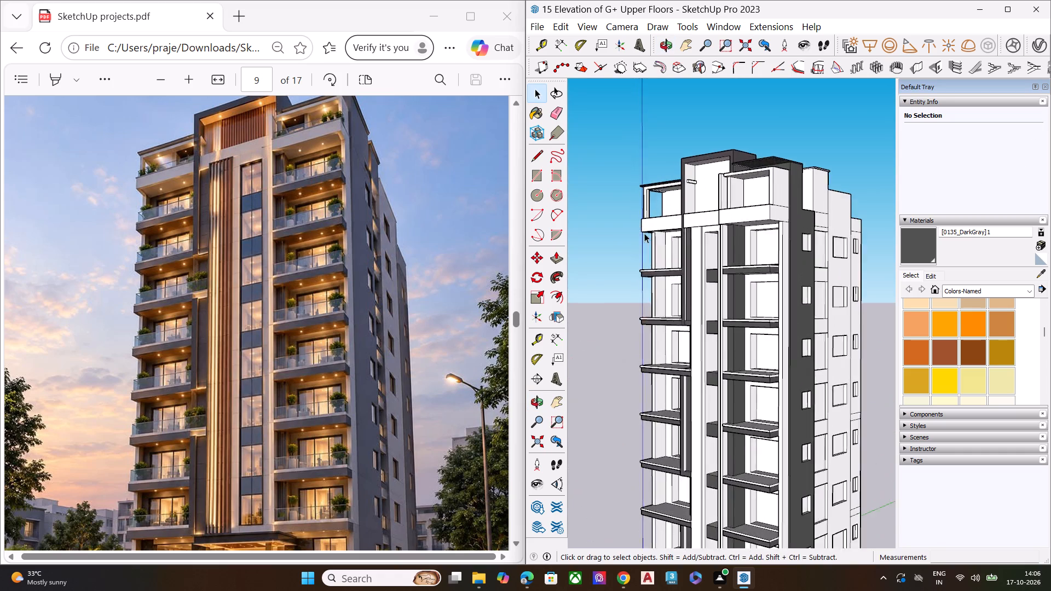
scroll(651, 235, "down", 7)
middle_click_drag(655, 296, 687, 276)
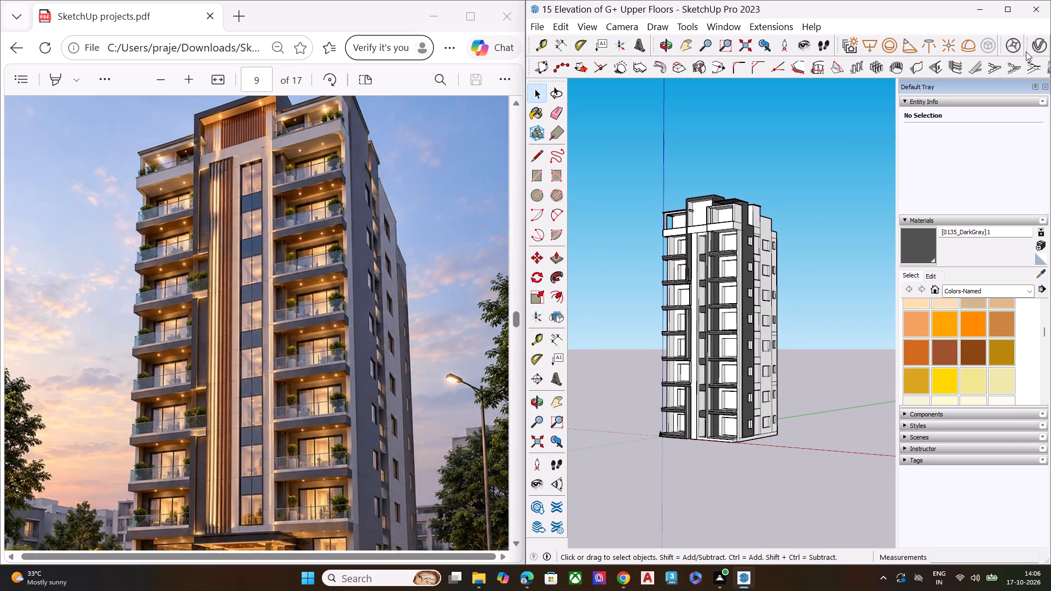
Open the V-Ray Asset Editor and browse its materials in Chaos Cosmos.
left_click(1035, 47)
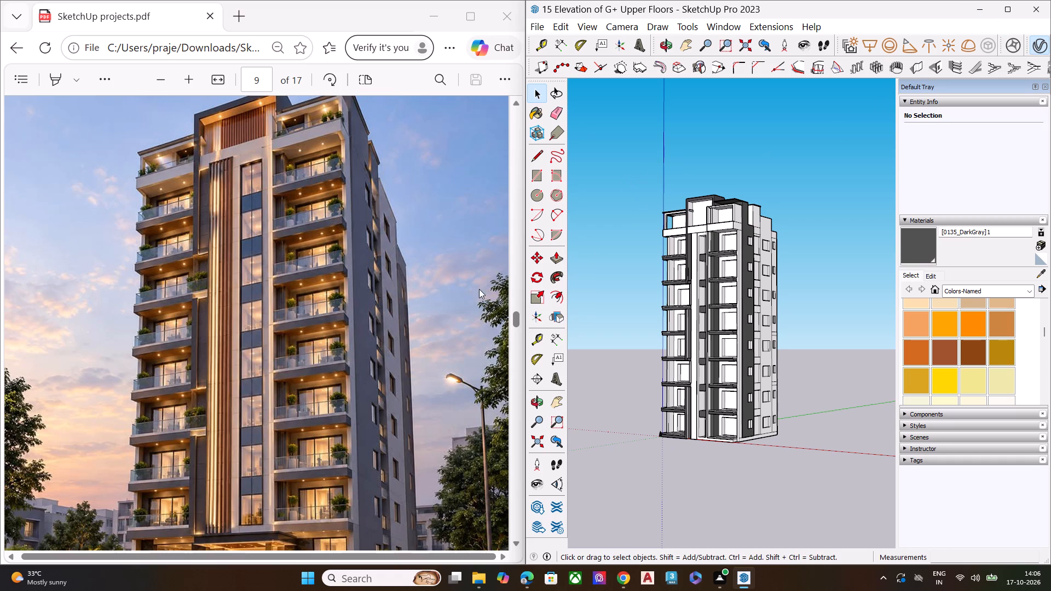
left_click(1044, 44)
left_click(1036, 47)
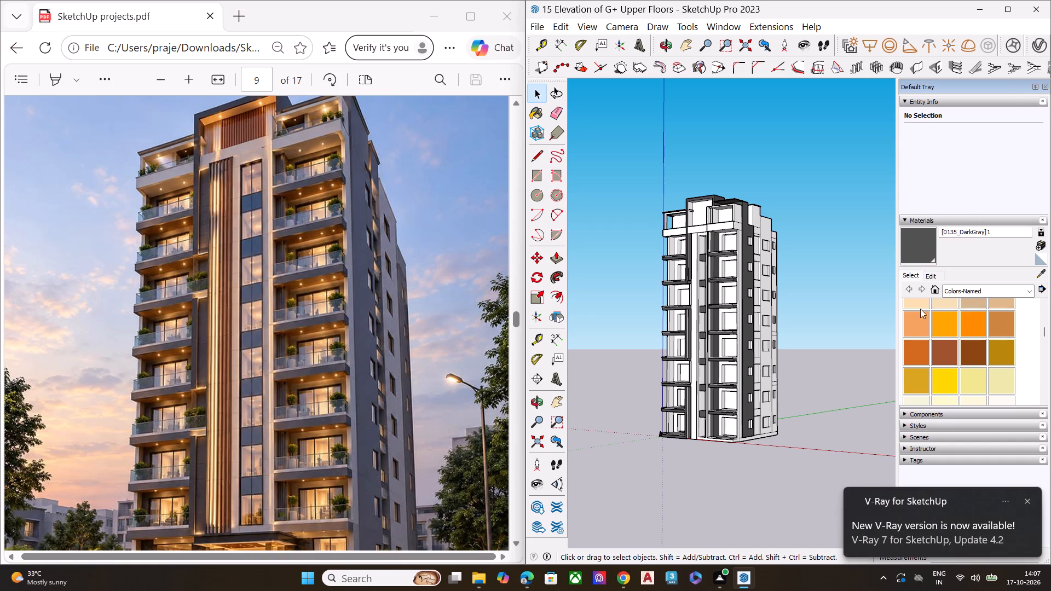
scroll(726, 286, "down", 1)
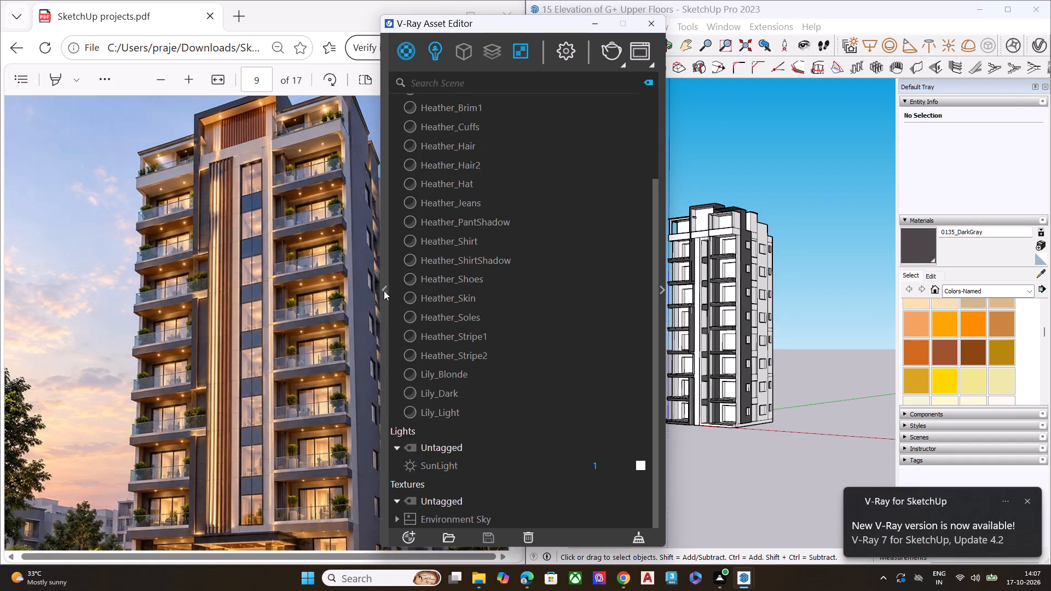
left_click(384, 291)
left_click(279, 92)
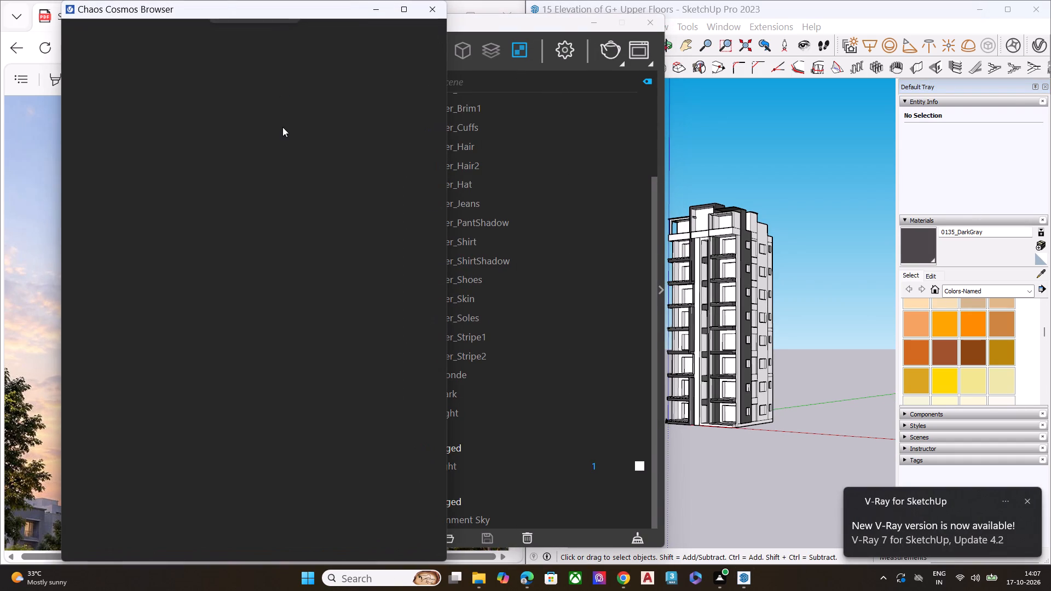
left_click(430, 5)
left_click(326, 96)
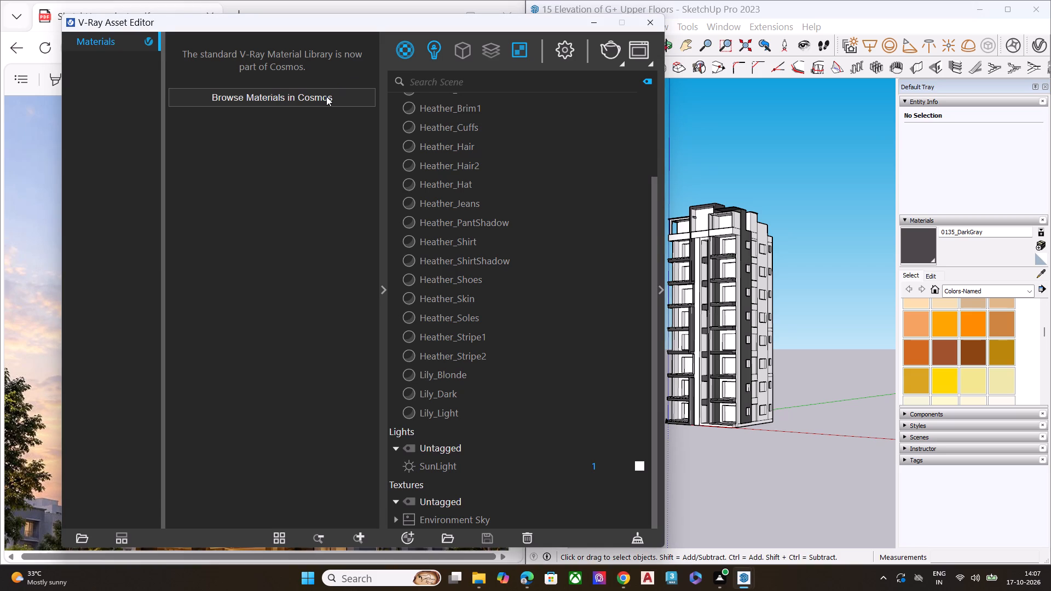
left_click(326, 96)
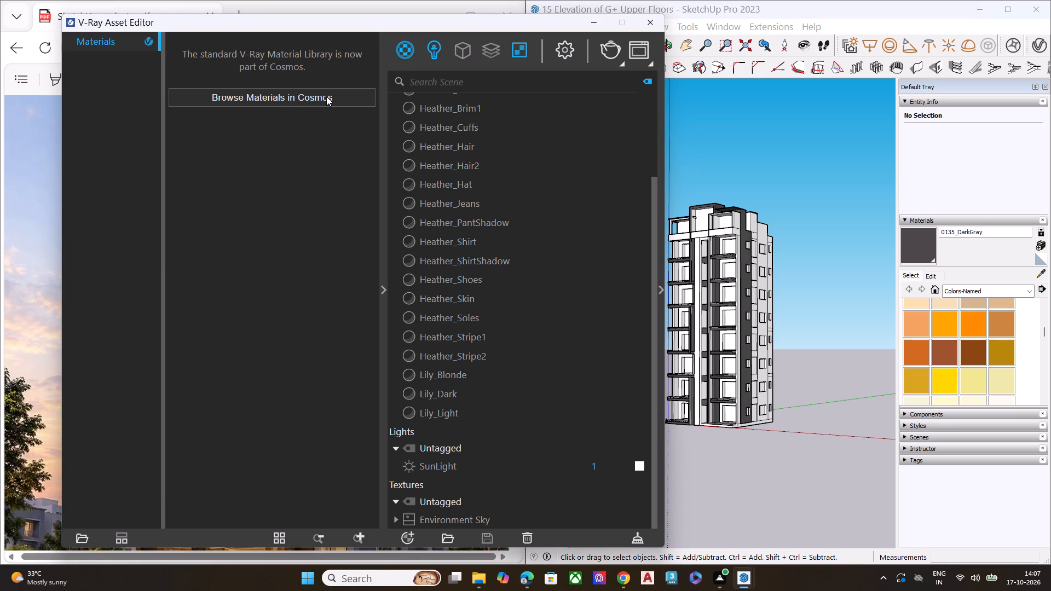
left_click(337, 105)
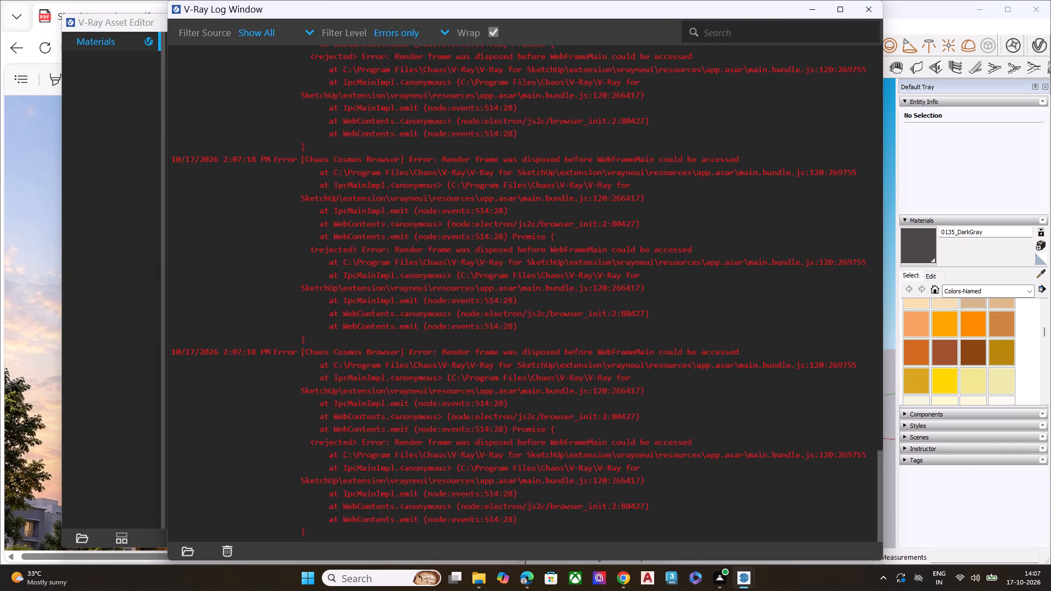
left_click(869, 8)
left_click(337, 105)
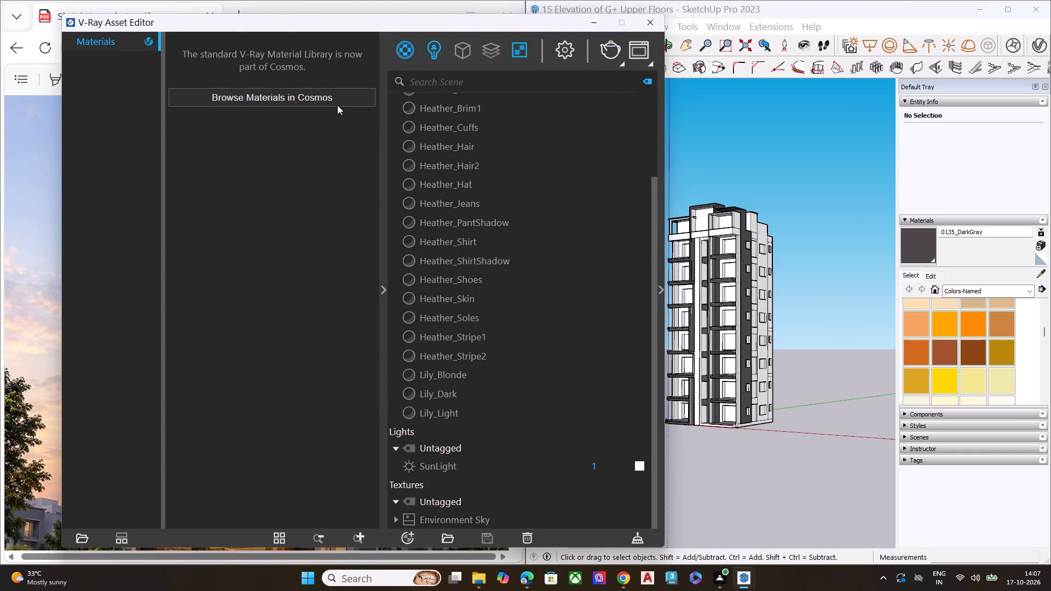
left_click(337, 105)
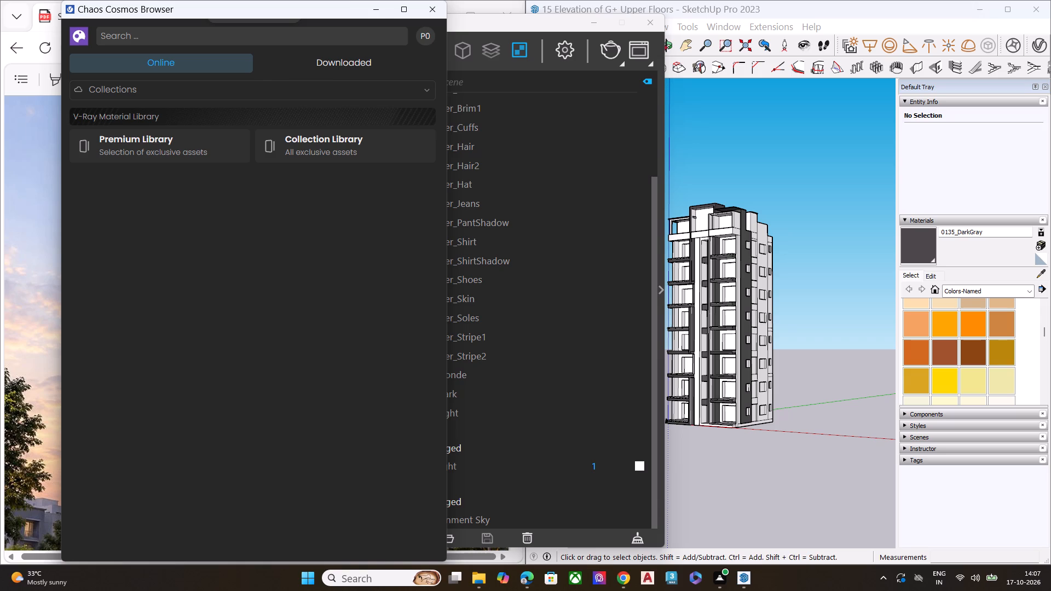
left_click(433, 13)
Search the Chaos Cosmos material library for paints.
left_click_drag(435, 24, 343, 67)
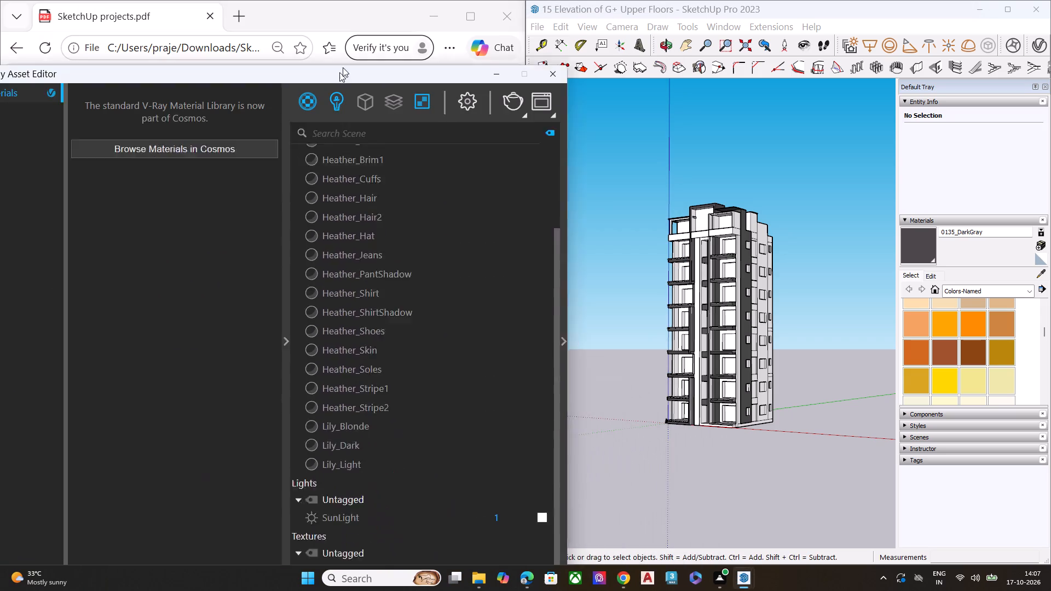
left_click_drag(343, 67, 425, 29)
left_click(310, 99)
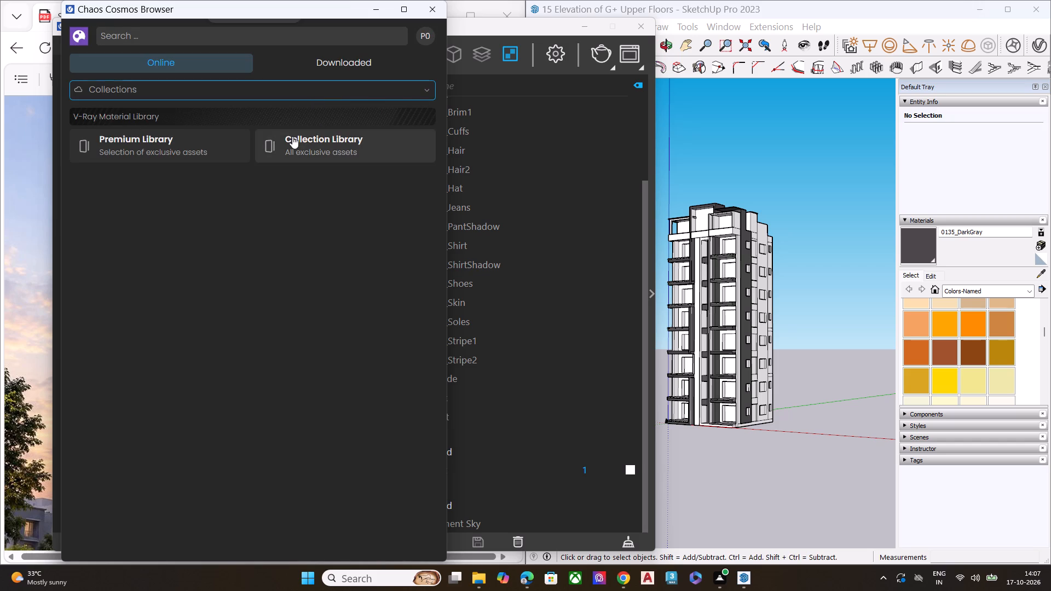
left_click(262, 35)
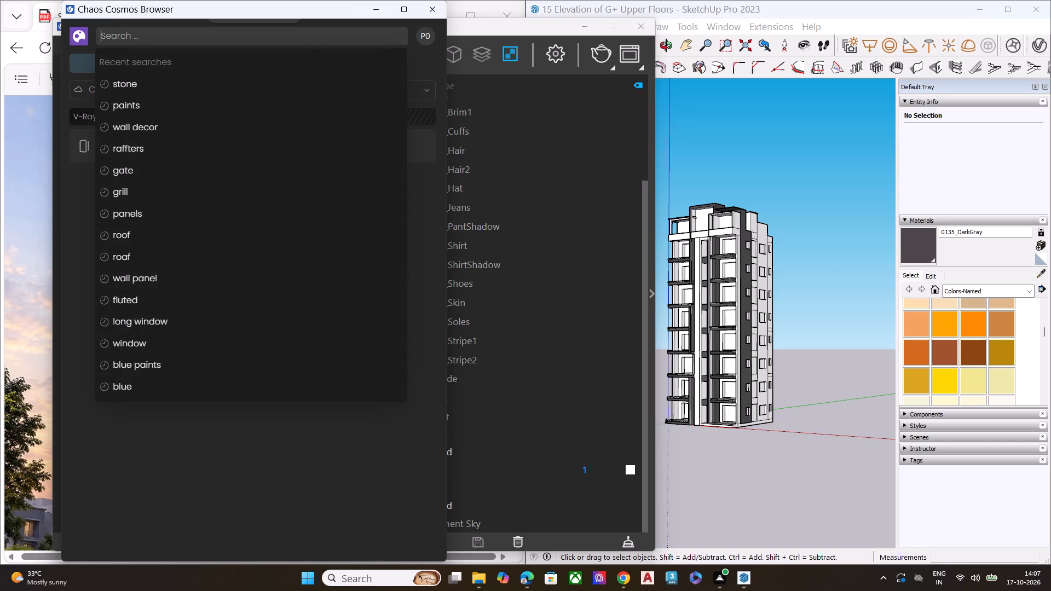
left_click(195, 102)
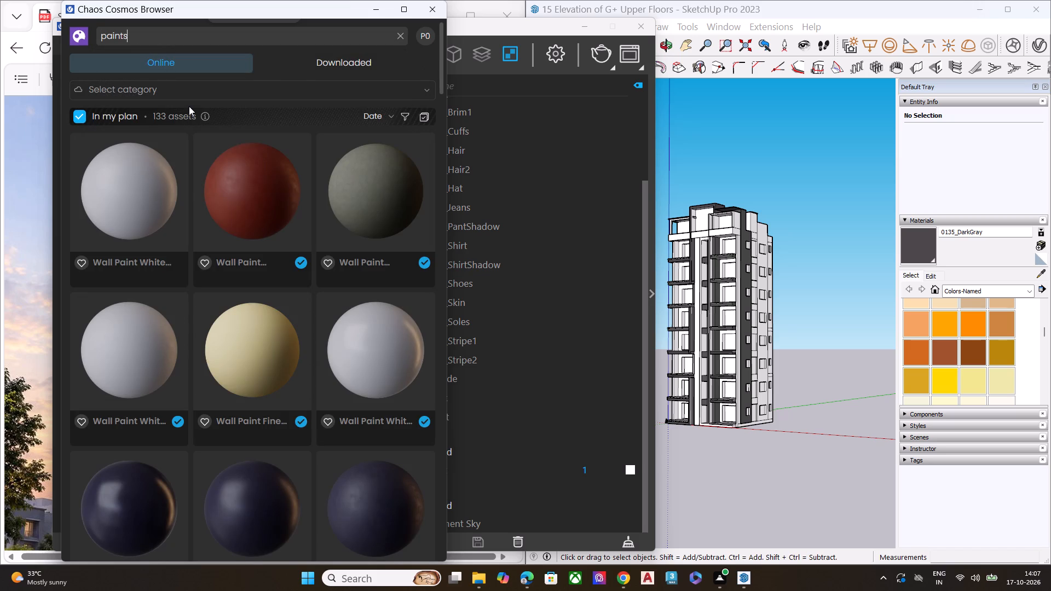
left_click(443, 16)
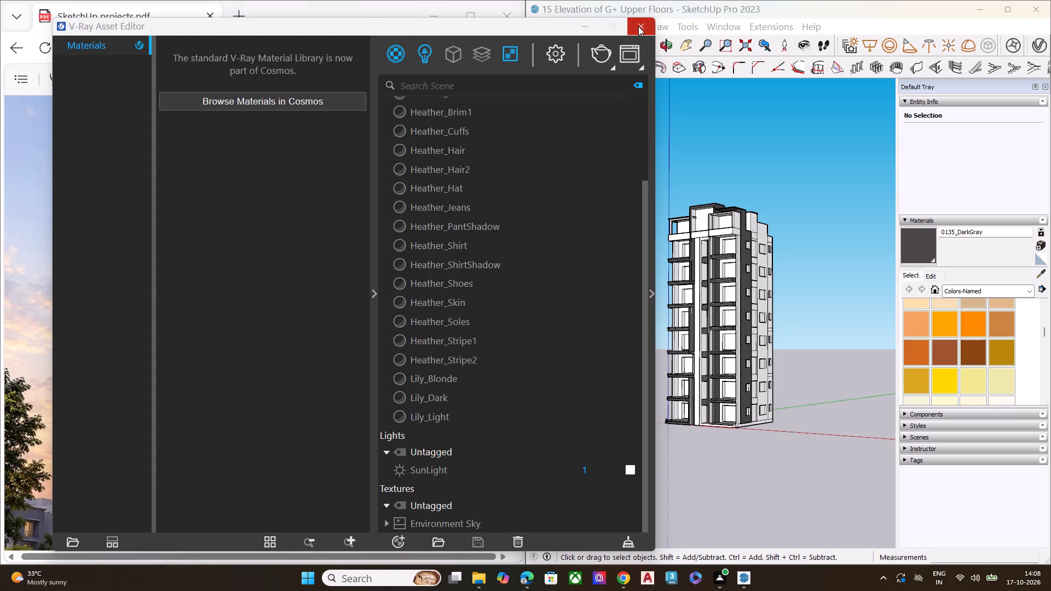
left_click(638, 26)
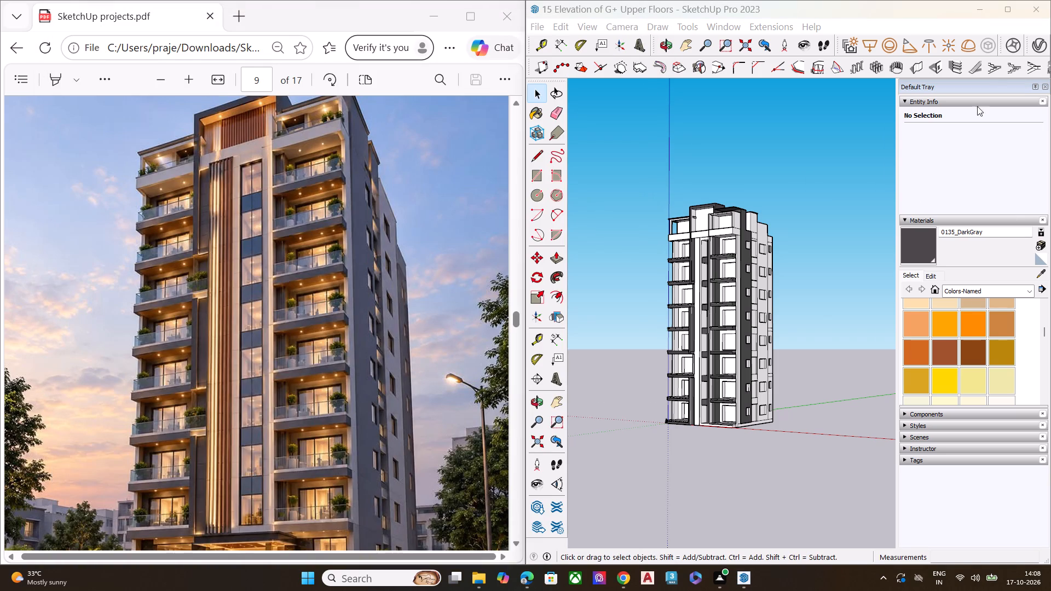
Reopen the V-Ray Asset Editor and preview the 0135_DarkGray and [0135_DarkGray]1 scene materials.
left_click(1039, 45)
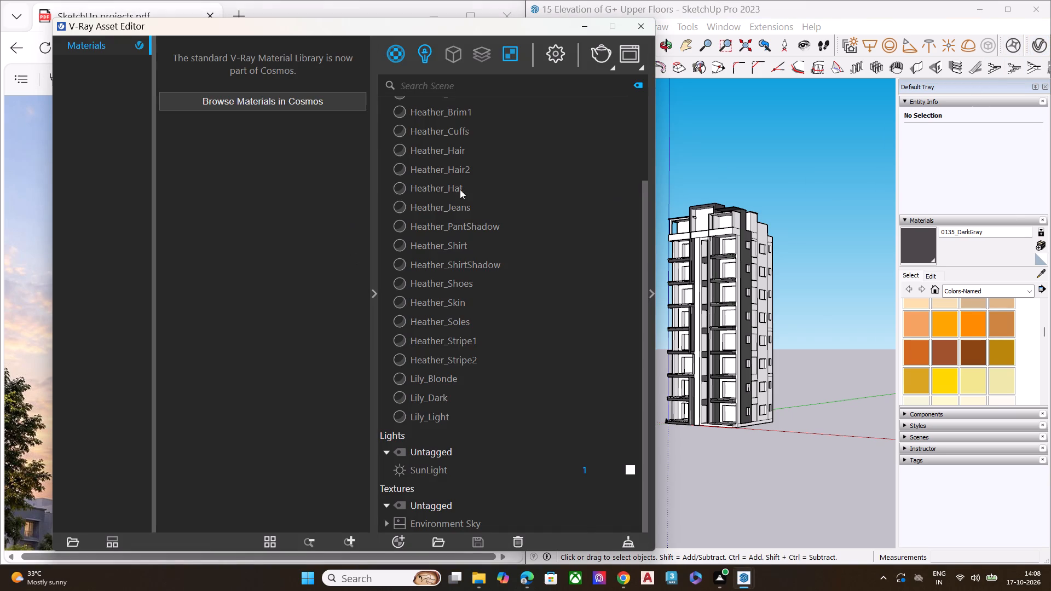
scroll(494, 204, "up", 8)
left_click(471, 143)
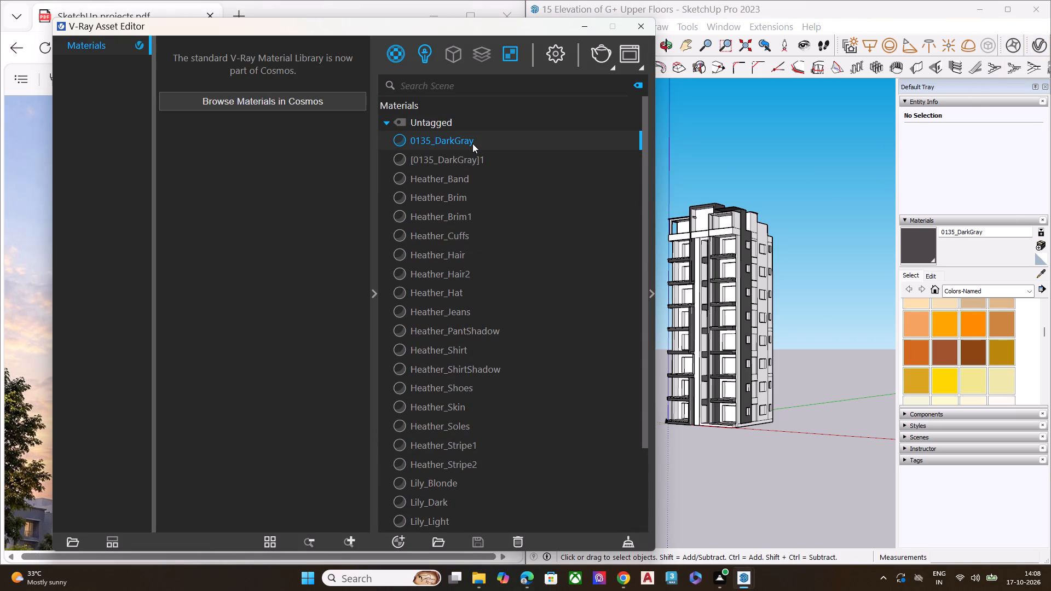
left_click(656, 293)
left_click(651, 295)
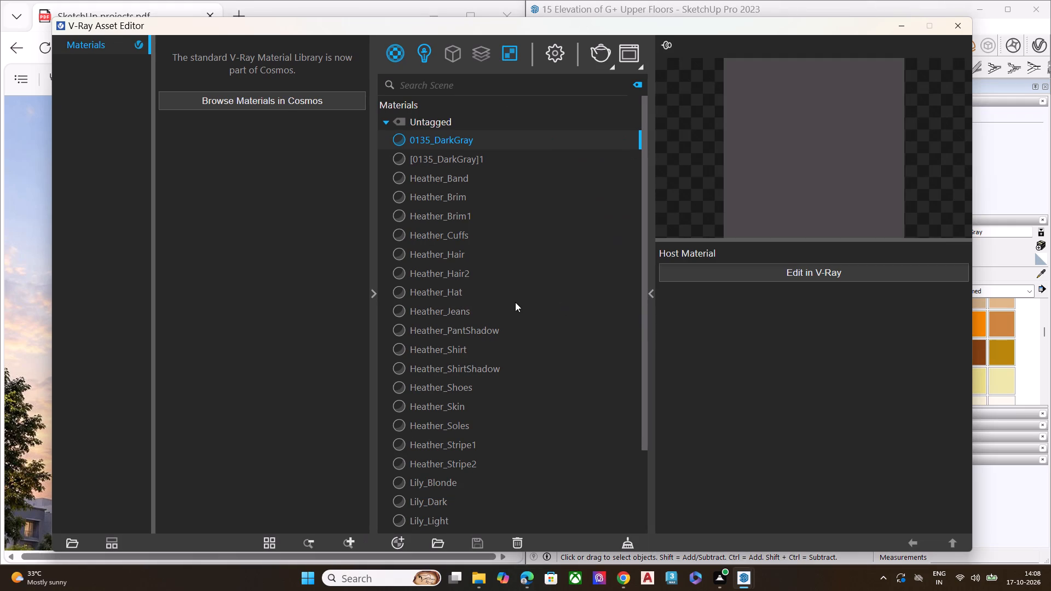
left_click(371, 295)
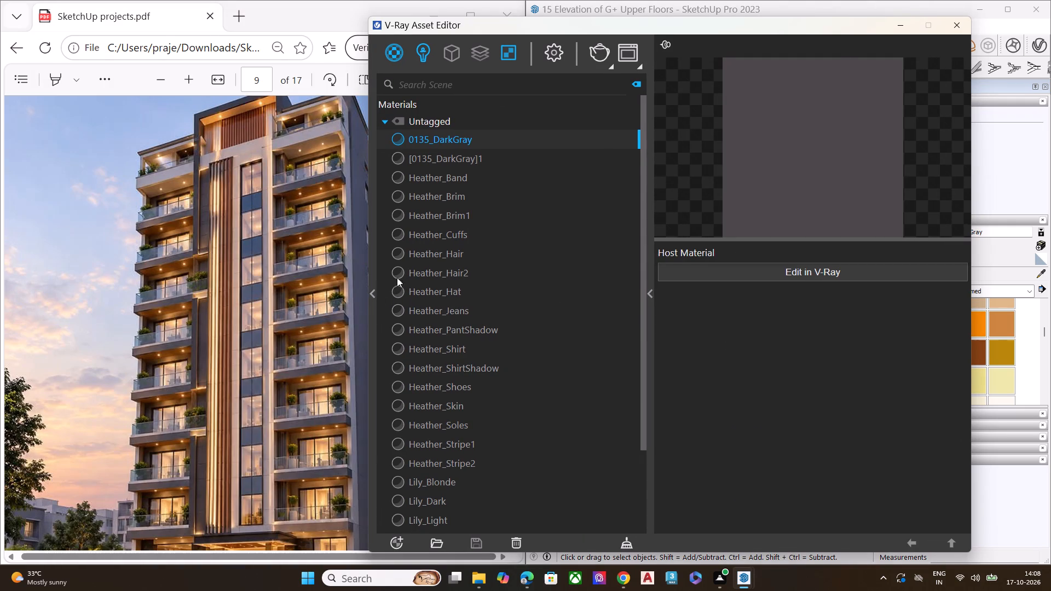
left_click(460, 167)
left_click_drag(686, 27, 495, 14)
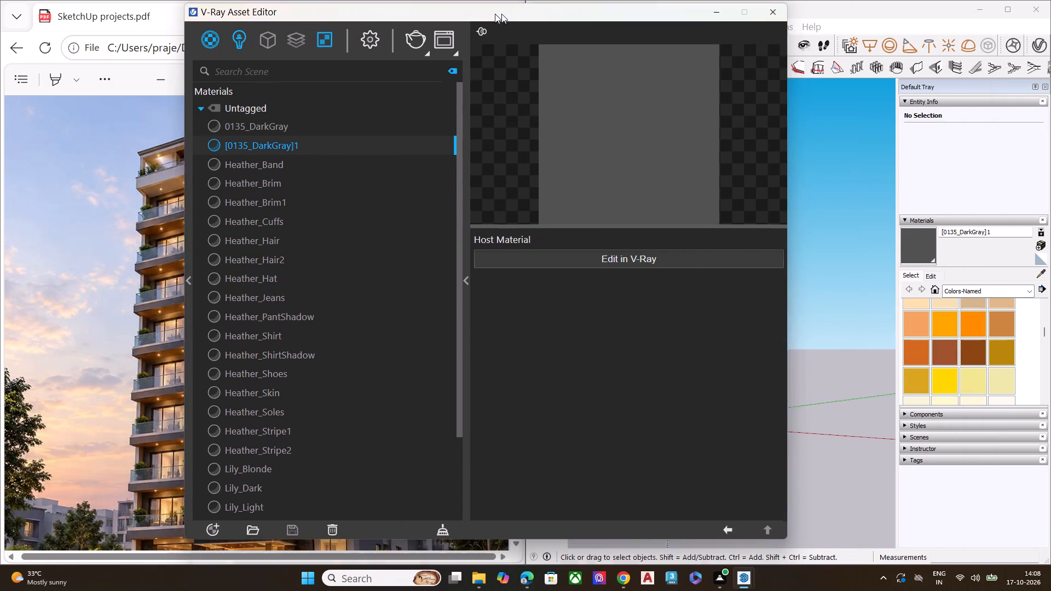
left_click_drag(495, 14, 422, 12)
left_click_drag(444, 15, 421, 16)
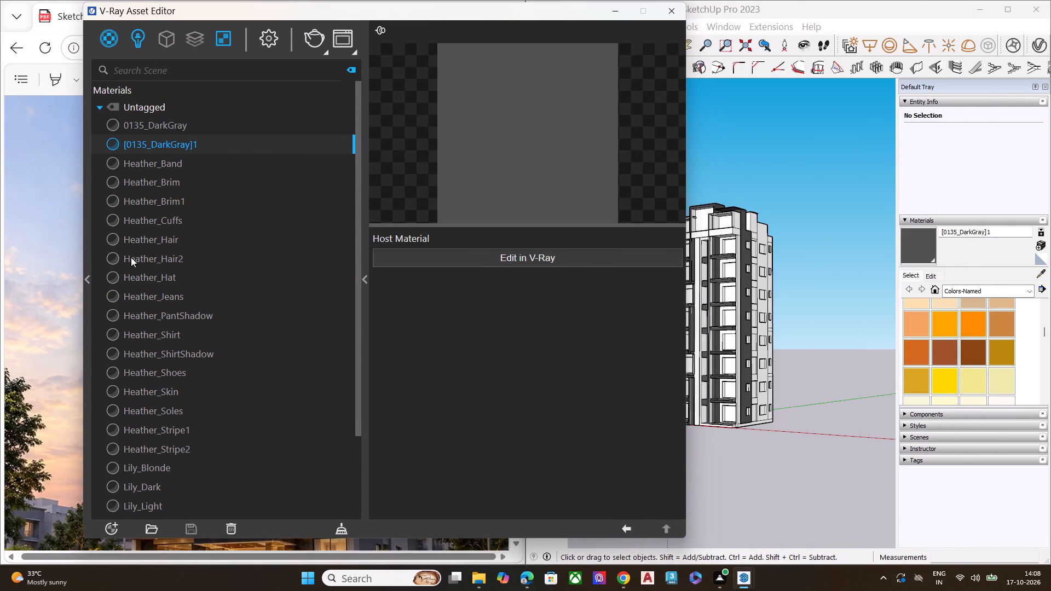
Rename the Heather_Band material as bbb.
left_click(169, 161)
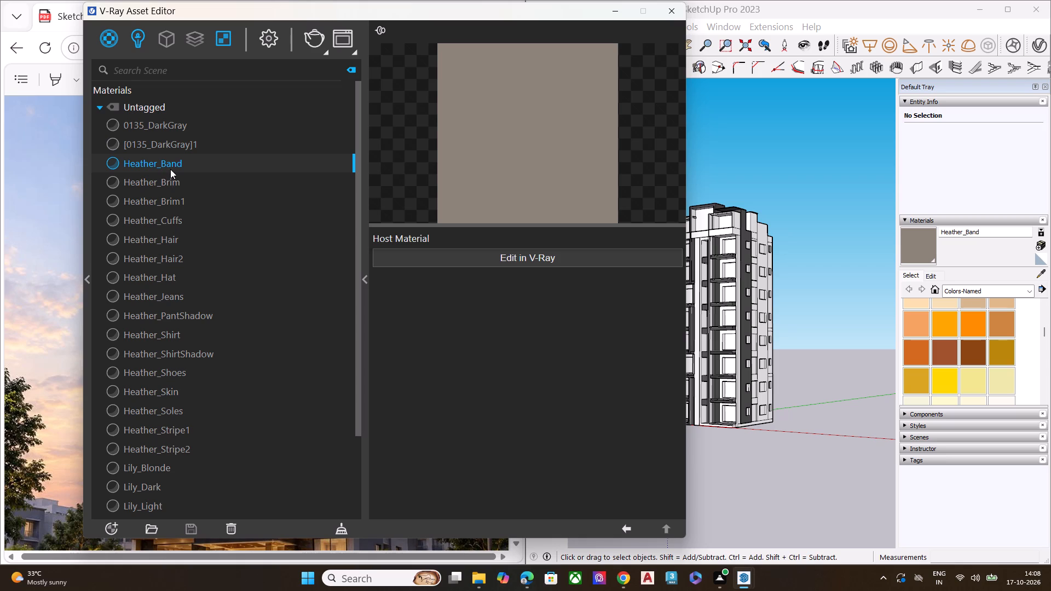
right_click(170, 169)
left_click(198, 222)
key("BackSpace")
key("BackSpace")
key("BackSpace")
key("BackSpace")
key("BackSpace")
key("BackSpace")
key("BackSpace")
key("BackSpace")
key("BackSpace")
key("BackSpace")
key("BackSpace")
key("BackSpace")
key("BackSpace")
key("BackSpace")
key("BackSpace")
key("BackSpace")
key("BackSpace")
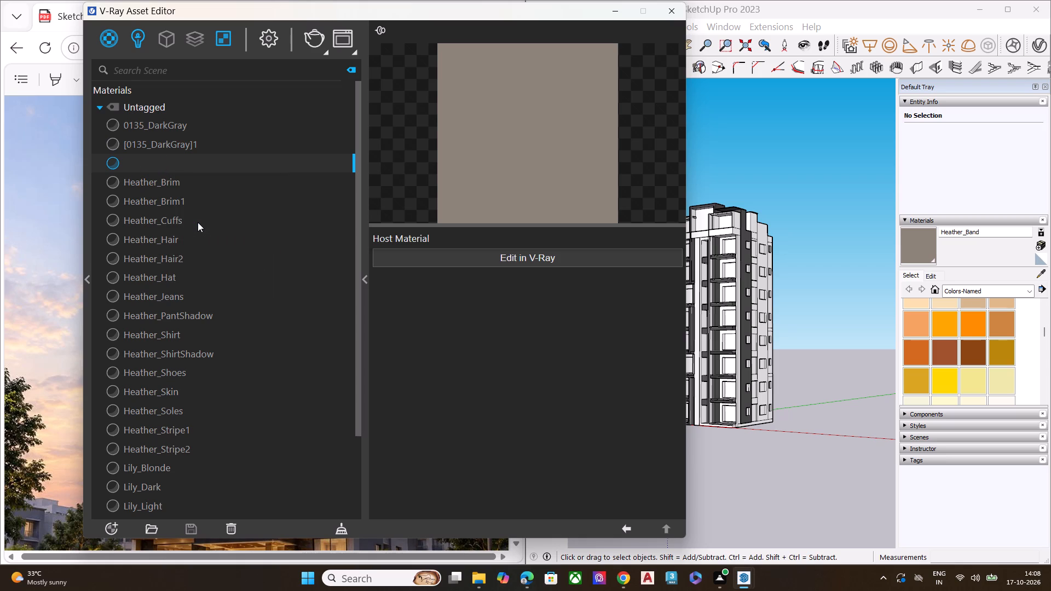
type("bbb")
key("Return")
Make the bbb material editable in V-Ray and open its diffuse colour with the range set to 0 to 255.
left_click(424, 259)
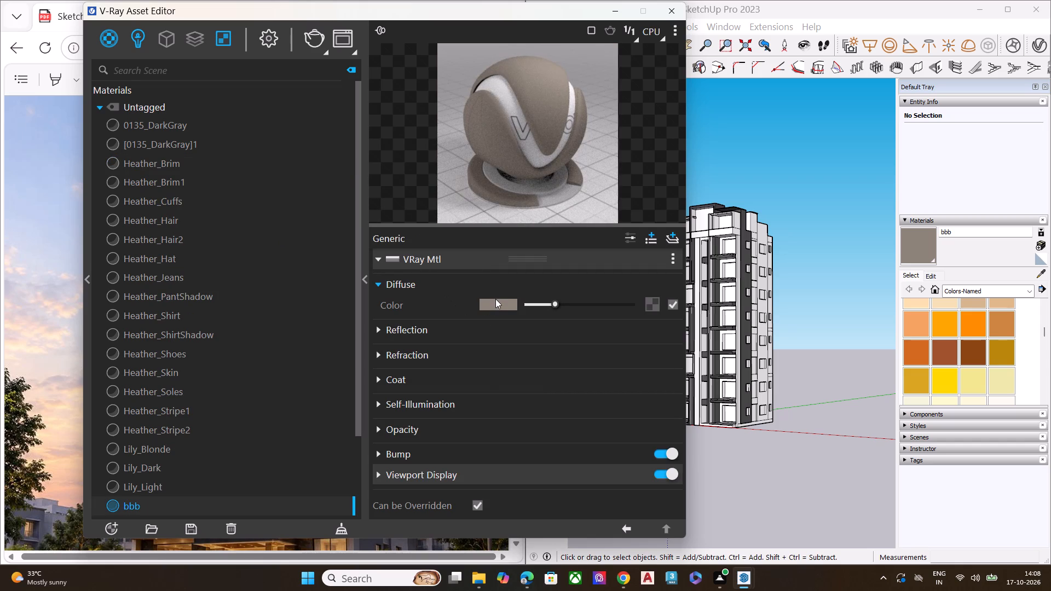
left_click(499, 304)
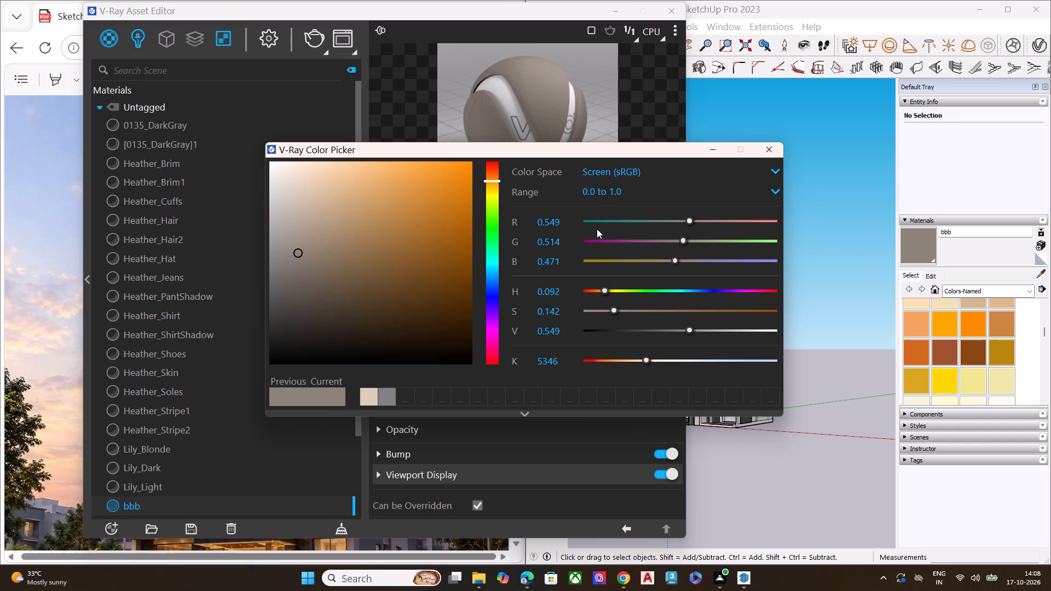
left_click(607, 194)
left_click(613, 233)
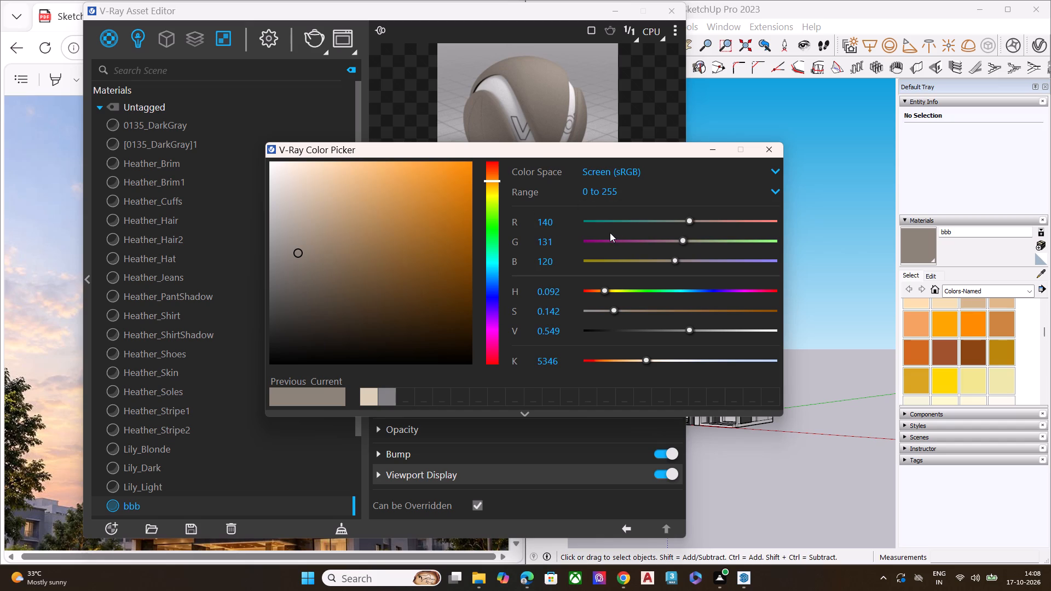
Set the bbb diffuse colour to R 218, G 205, B 180.
left_click(562, 224)
key("BackSpace")
key("BackSpace")
key("BackSpace")
key("BackSpace")
key("BackSpace")
key("BackSpace")
key("BackSpace")
key("BackSpace")
key("BackSpace")
key("BackSpace")
key("2")
type("18")
key("Return")
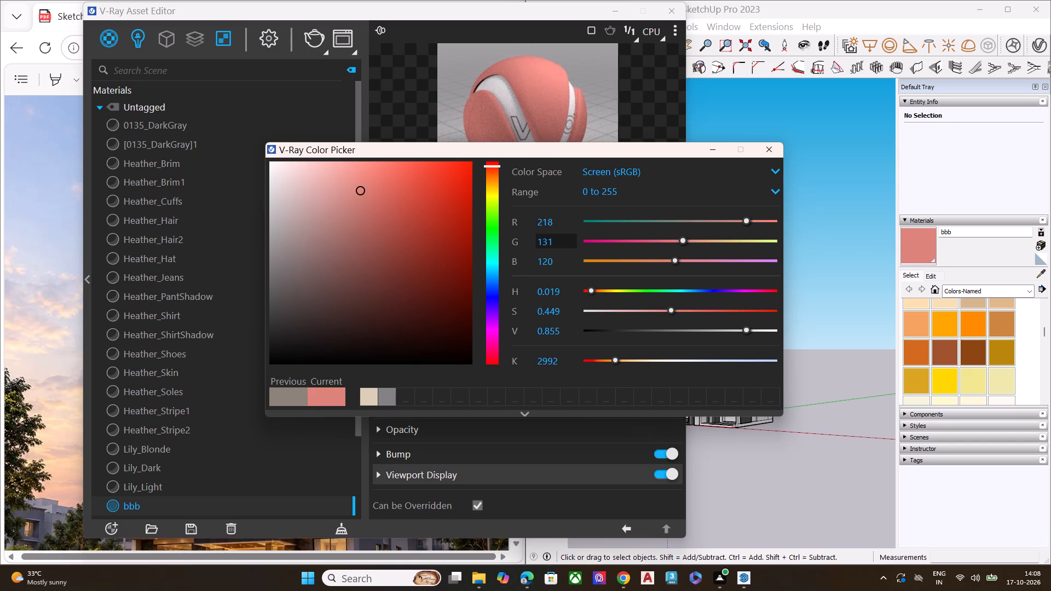
left_click(563, 248)
key("BackSpace")
key("BackSpace")
key("BackSpace")
key("BackSpace")
key("BackSpace")
type("29")
key("BackSpace")
key("0")
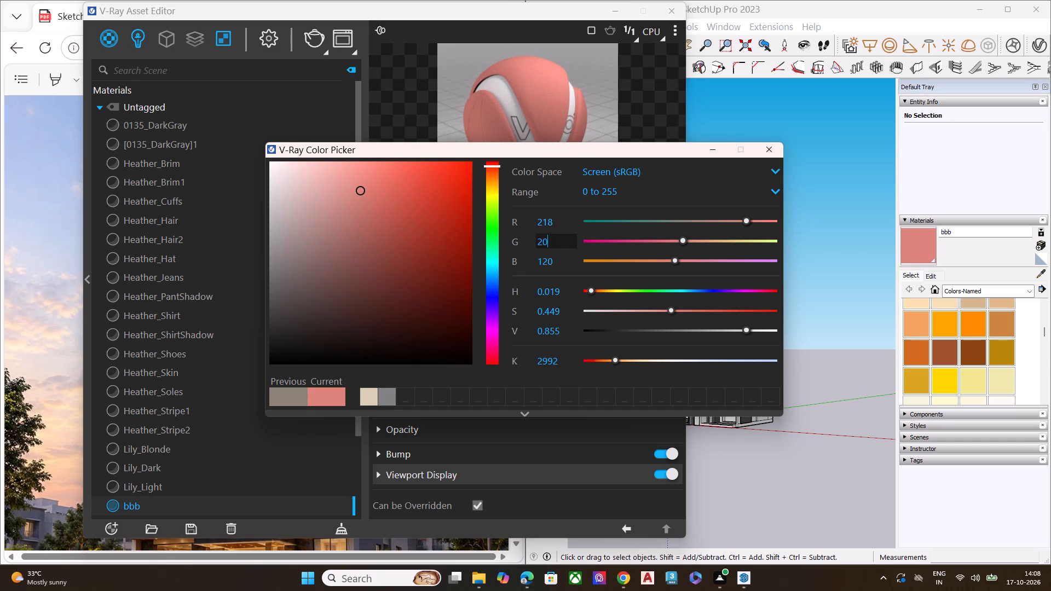
key("5")
key("Return")
left_click(563, 256)
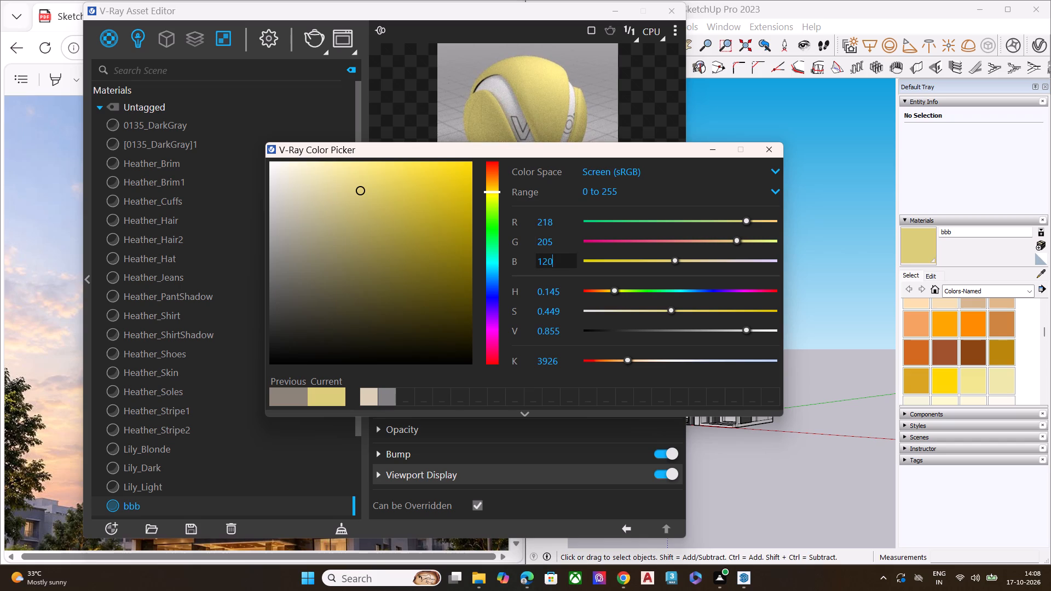
key("BackSpace")
key("BackSpace")
key("BackSpace")
key("BackSpace")
key("BackSpace")
type("180")
key("Return")
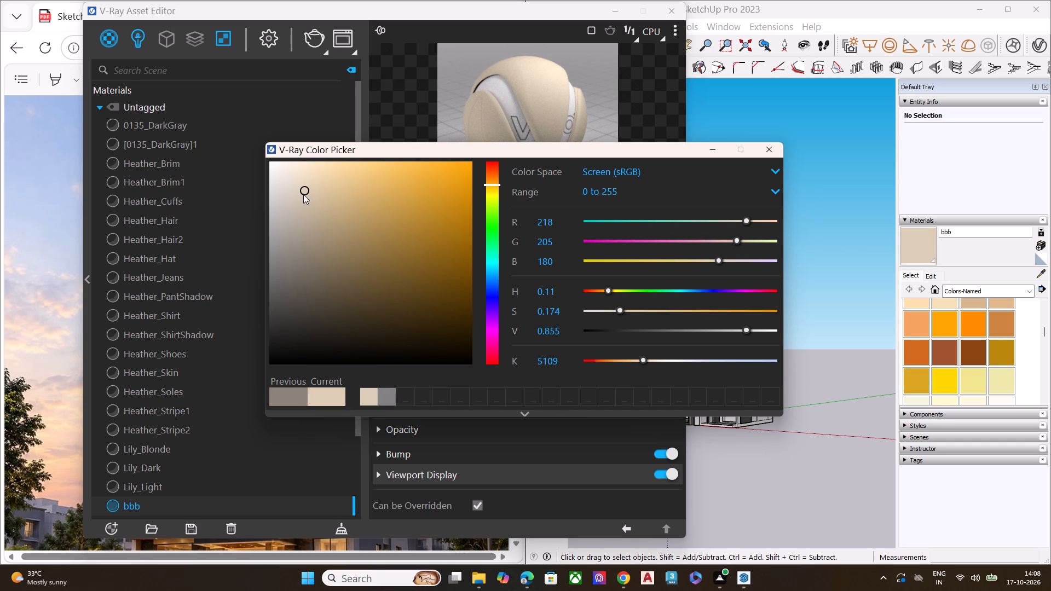
Adjust the bbb diffuse colour to a warmer beige of about R 226, G 205, B 164 and close the V-Ray editor.
left_click_drag(303, 194, 324, 186)
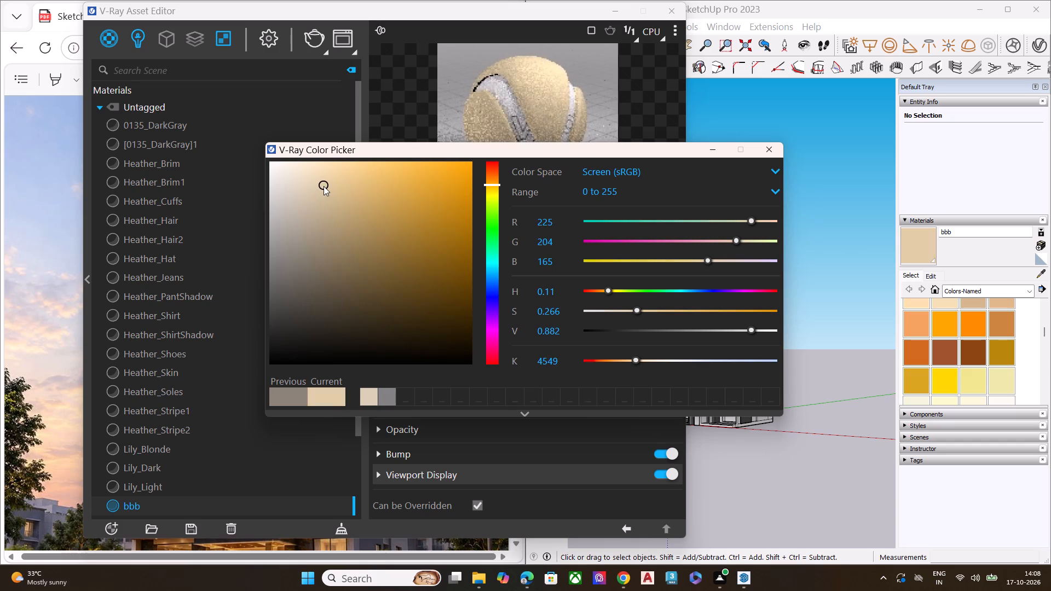
left_click_drag(324, 186, 303, 189)
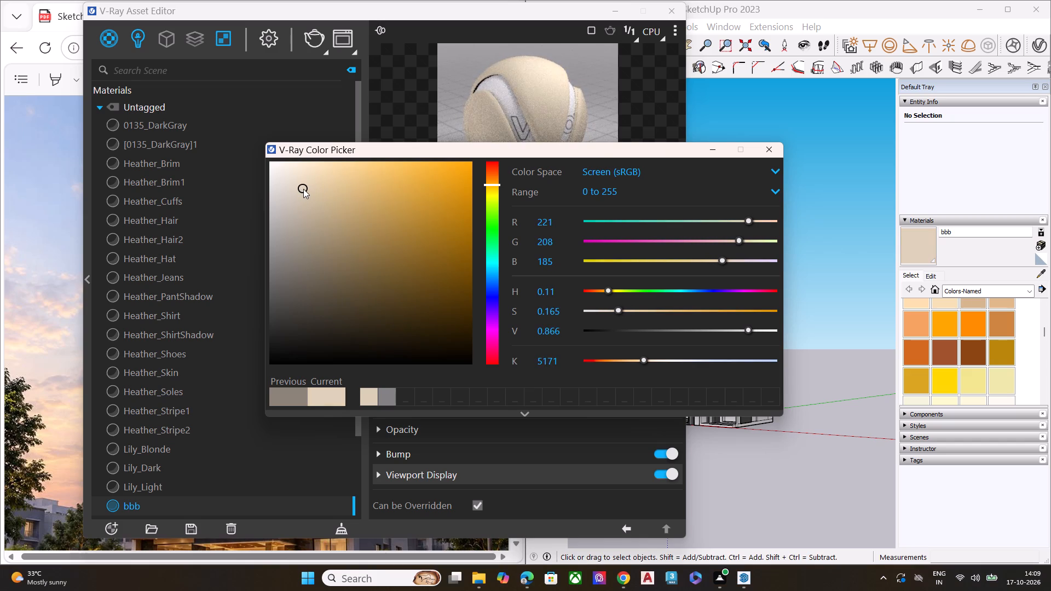
left_click_drag(303, 189, 326, 185)
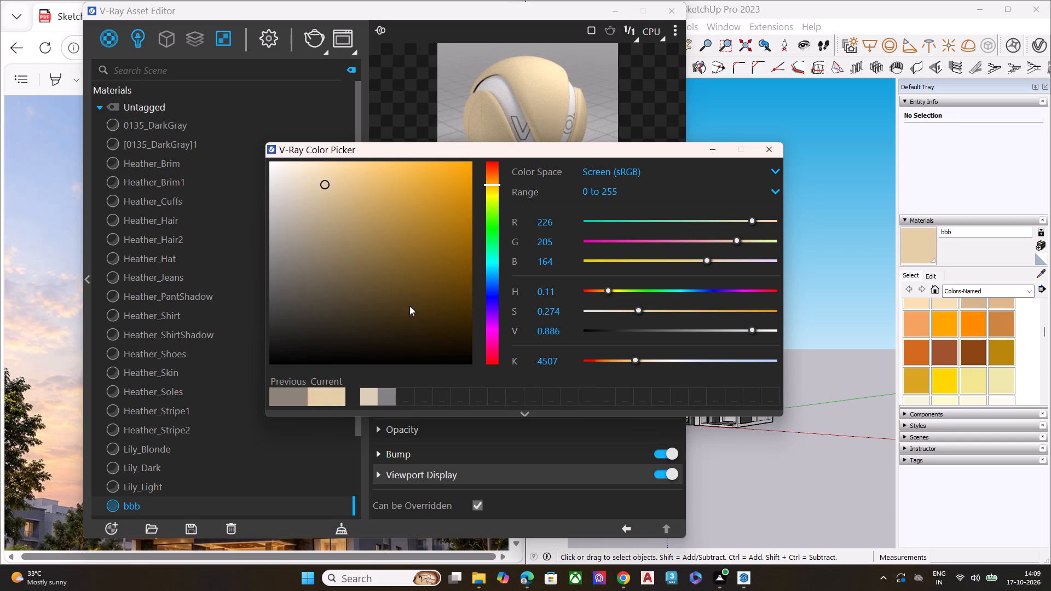
left_click(773, 145)
left_click(920, 242)
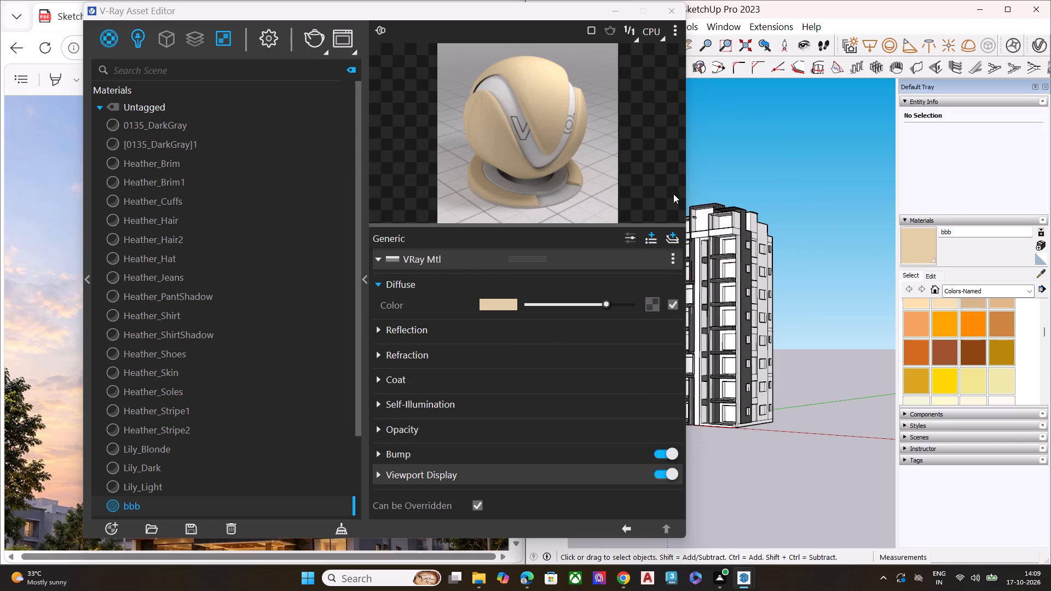
left_click(675, 3)
Paint the front face and inner side of the top-floor balcony frame, beside the central tower band, with the bbb material.
left_click(920, 239)
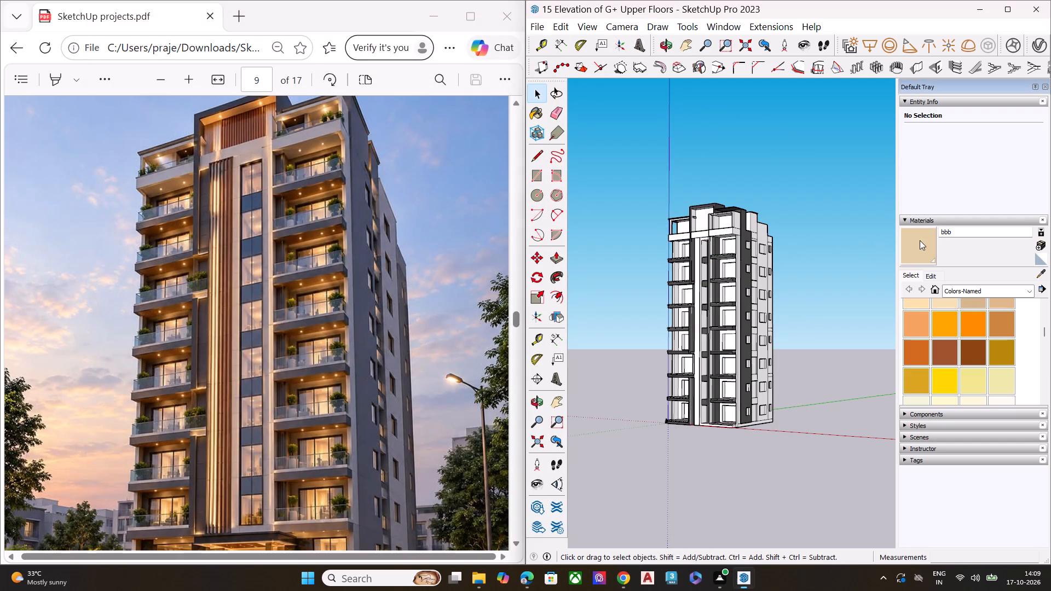
scroll(765, 240, "down", 1)
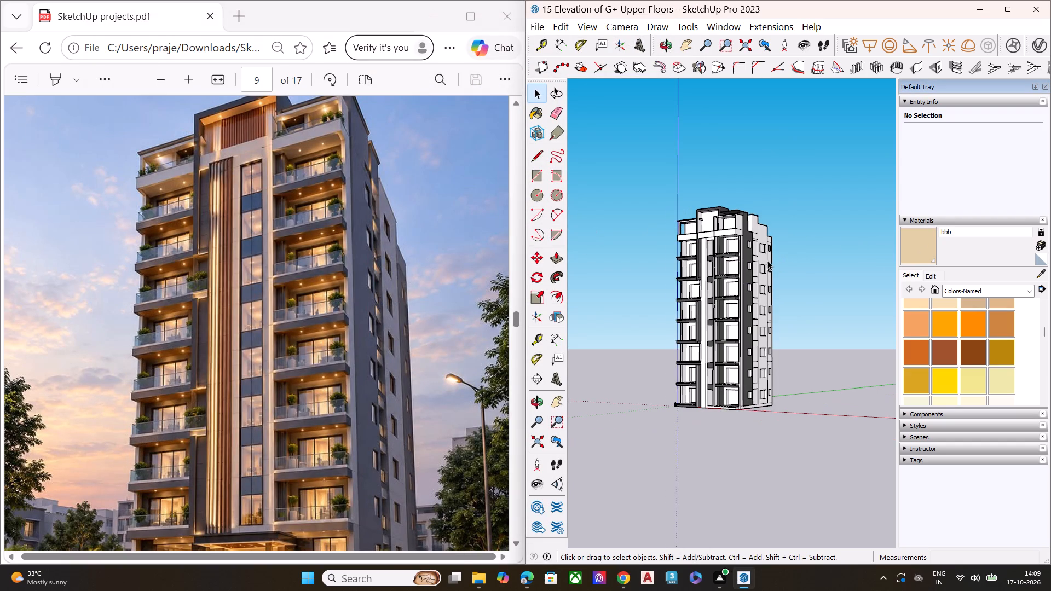
middle_click_drag(757, 260, 779, 331)
scroll(736, 271, "up", 3)
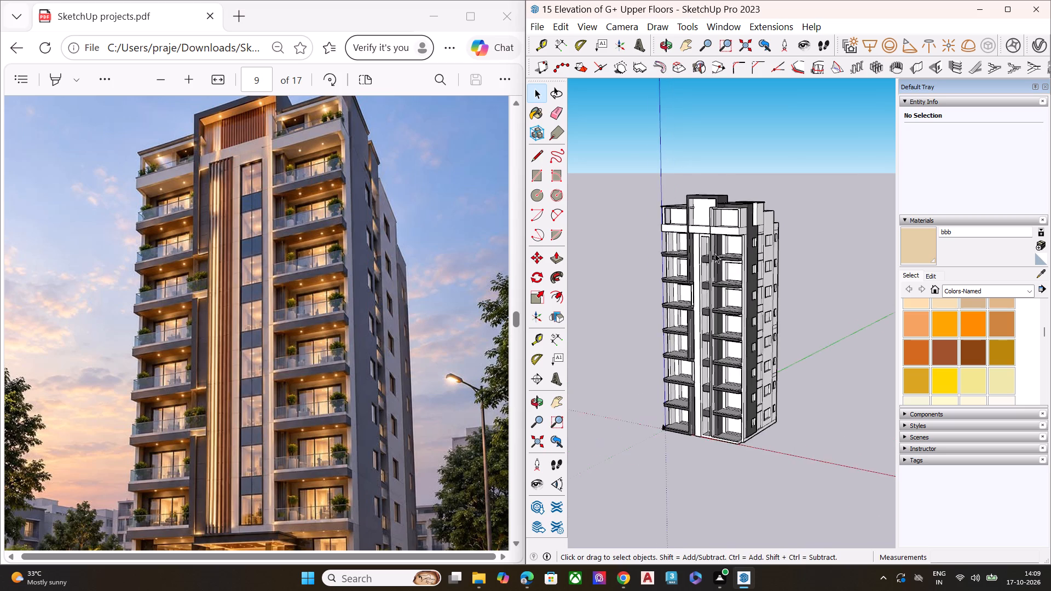
scroll(715, 253, "up", 5)
left_click(920, 240)
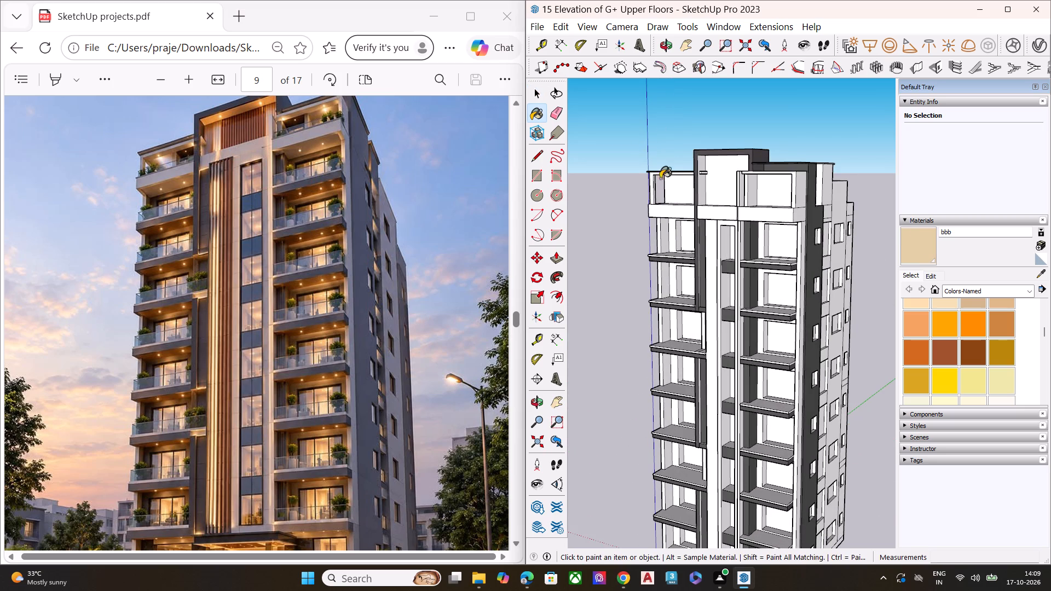
scroll(658, 171, "up", 8)
middle_click_drag(686, 205, 713, 141)
scroll(713, 141, "up", 8)
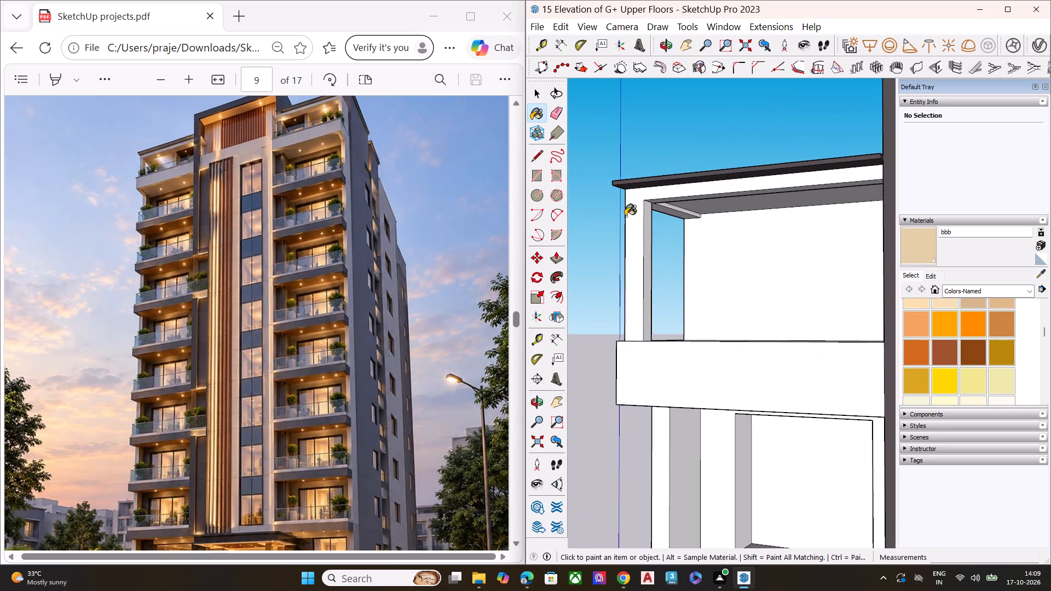
left_click(634, 210)
scroll(677, 206, "up", 1)
middle_click_drag(677, 199, 650, 127)
scroll(633, 195, "up", 4)
scroll(633, 197, "down", 1)
scroll(633, 199, "up", 2)
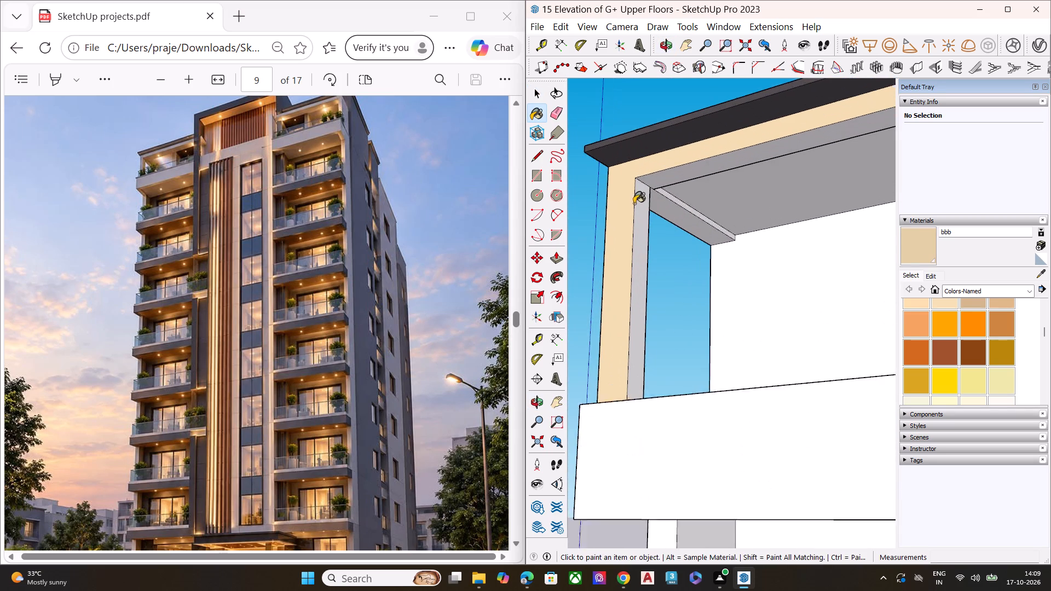
scroll(634, 204, "up", 1)
left_click(644, 201)
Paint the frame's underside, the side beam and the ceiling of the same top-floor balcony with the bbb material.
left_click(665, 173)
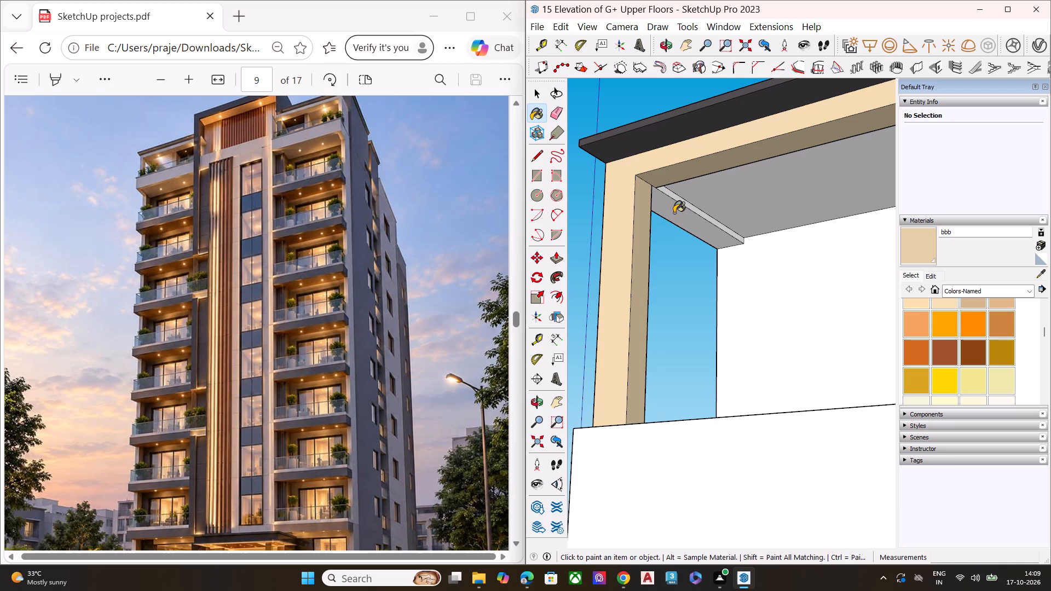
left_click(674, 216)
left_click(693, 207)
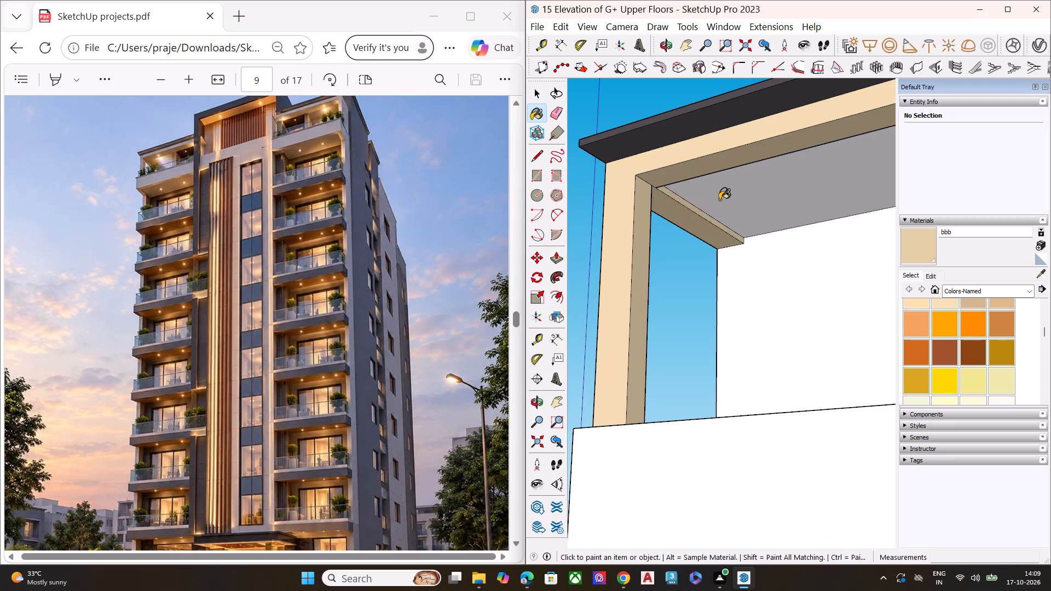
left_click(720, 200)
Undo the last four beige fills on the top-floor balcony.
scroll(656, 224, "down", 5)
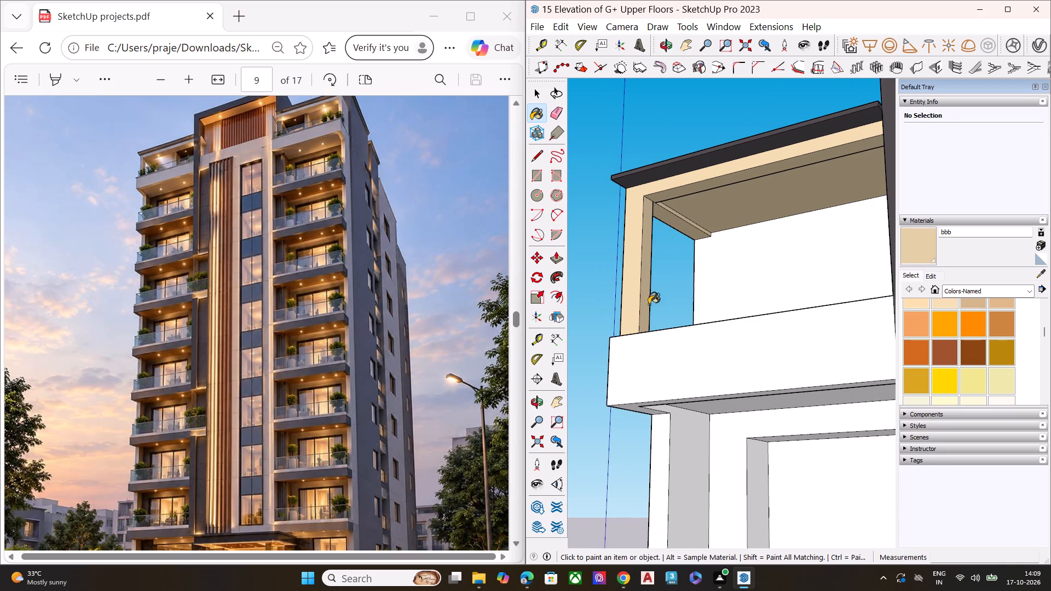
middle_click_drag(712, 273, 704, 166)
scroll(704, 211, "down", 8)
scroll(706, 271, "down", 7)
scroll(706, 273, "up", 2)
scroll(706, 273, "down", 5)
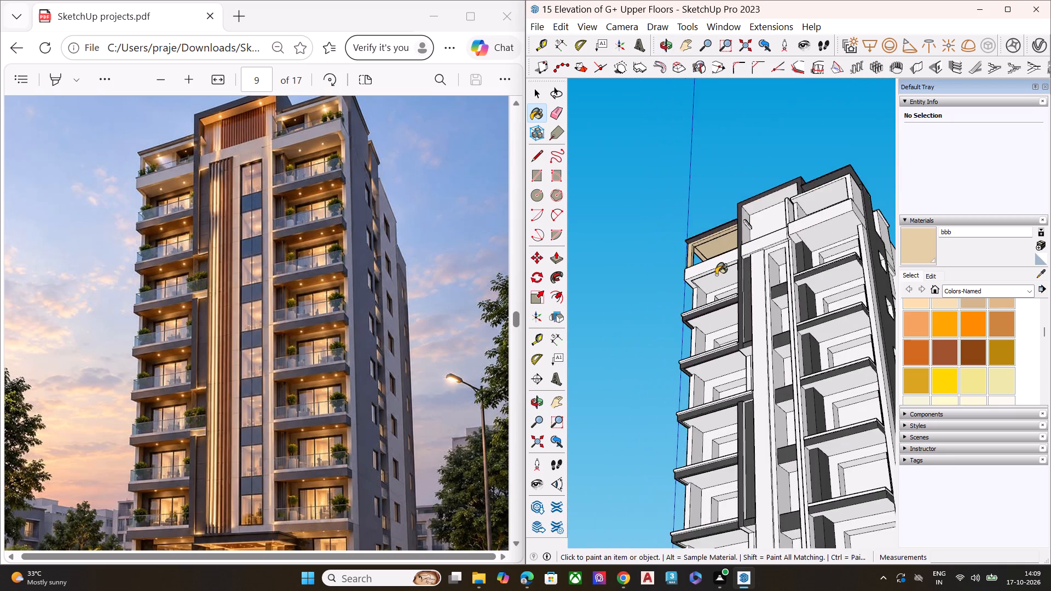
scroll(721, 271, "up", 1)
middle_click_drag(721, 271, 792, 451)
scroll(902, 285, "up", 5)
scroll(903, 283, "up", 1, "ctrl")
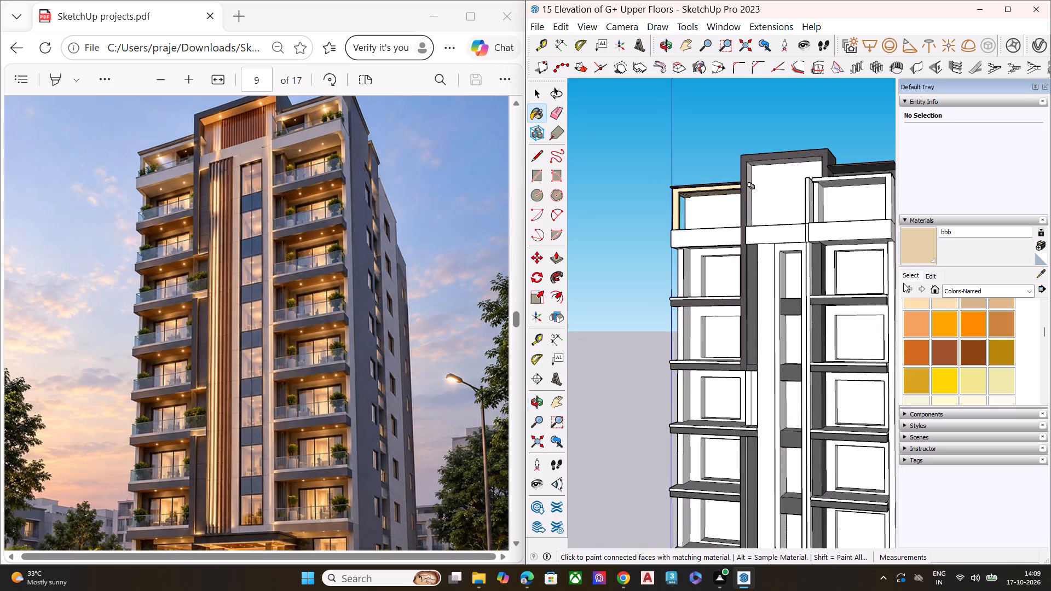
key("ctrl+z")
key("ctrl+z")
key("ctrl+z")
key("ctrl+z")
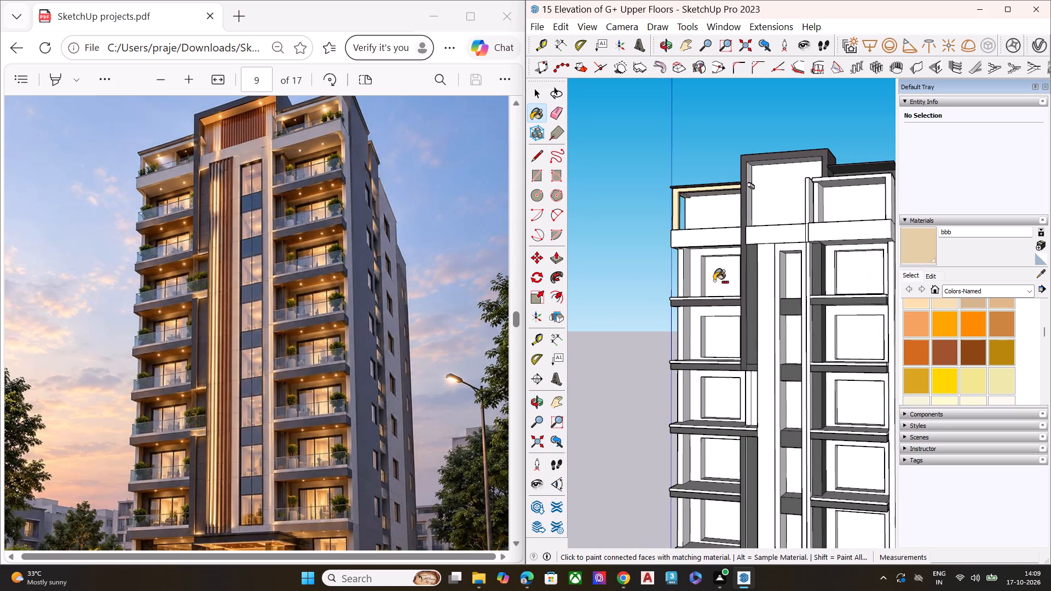
Lighten the bbb material's beige by raising its brightness in the colour wheel, and leave the Paint Bucket tool.
scroll(558, 287, "down", 4)
scroll(558, 288, "up", 1)
scroll(560, 289, "down", 2)
middle_click_drag(757, 343, 848, 329)
left_click(930, 279)
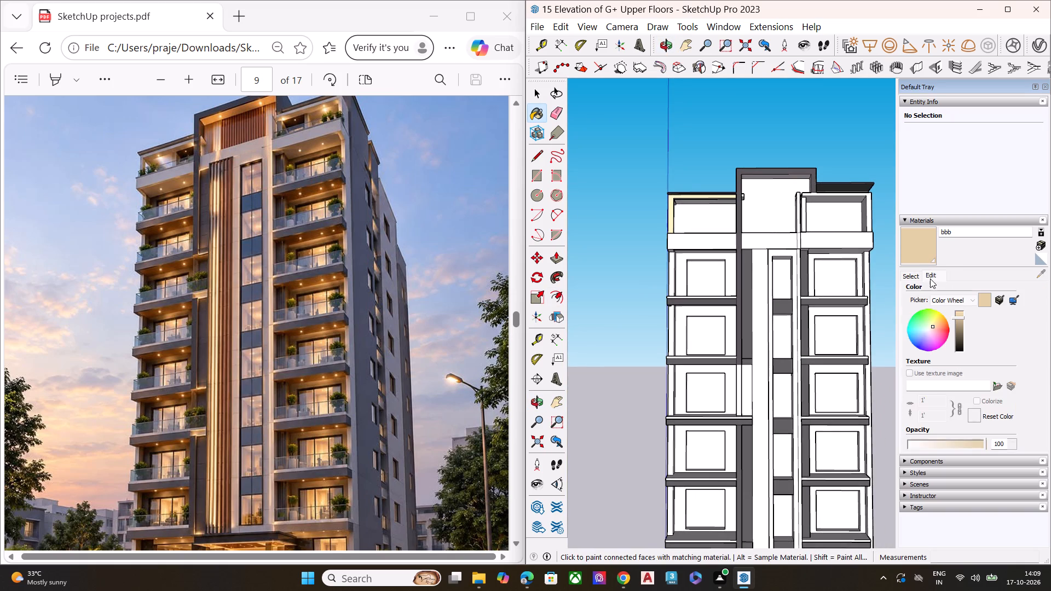
left_click(963, 318)
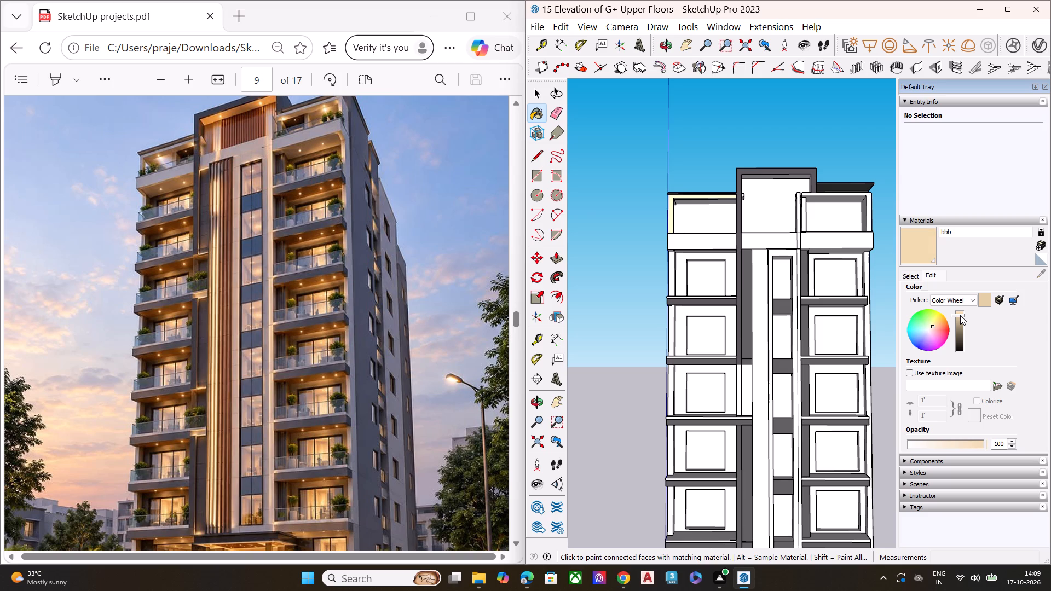
key("space")
left_click(700, 138)
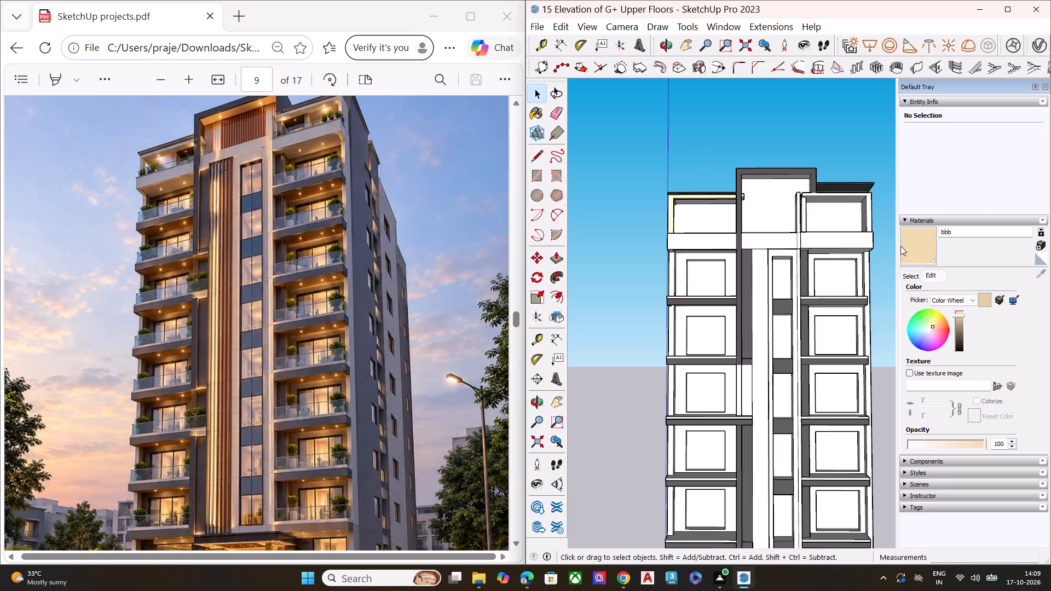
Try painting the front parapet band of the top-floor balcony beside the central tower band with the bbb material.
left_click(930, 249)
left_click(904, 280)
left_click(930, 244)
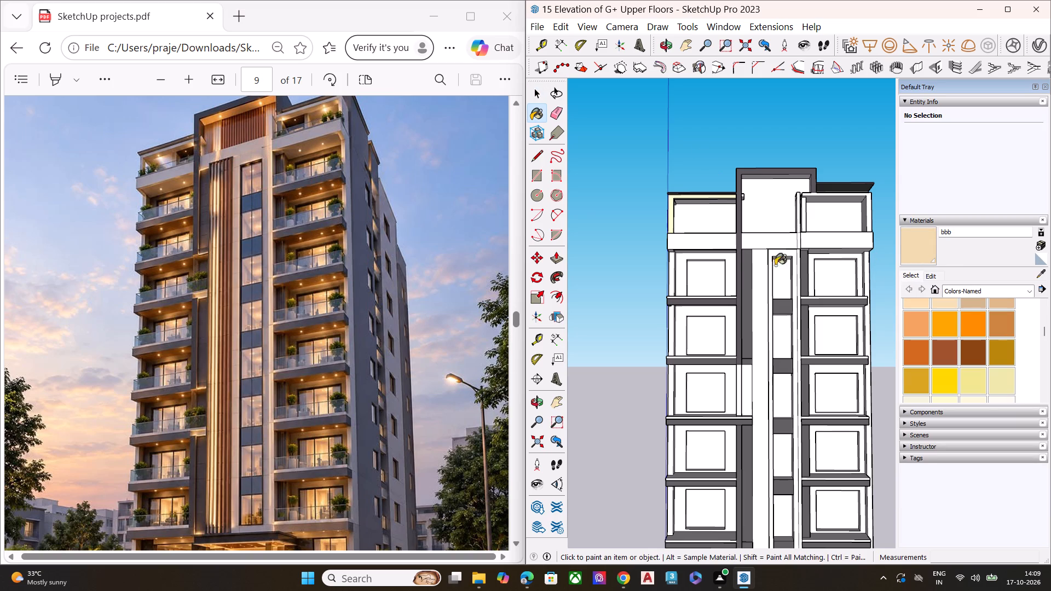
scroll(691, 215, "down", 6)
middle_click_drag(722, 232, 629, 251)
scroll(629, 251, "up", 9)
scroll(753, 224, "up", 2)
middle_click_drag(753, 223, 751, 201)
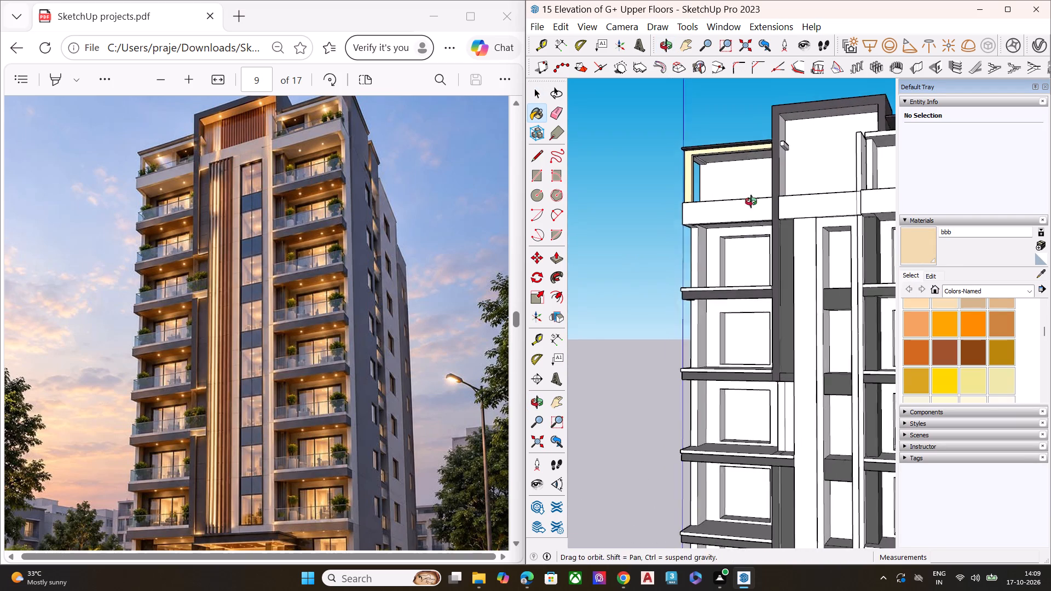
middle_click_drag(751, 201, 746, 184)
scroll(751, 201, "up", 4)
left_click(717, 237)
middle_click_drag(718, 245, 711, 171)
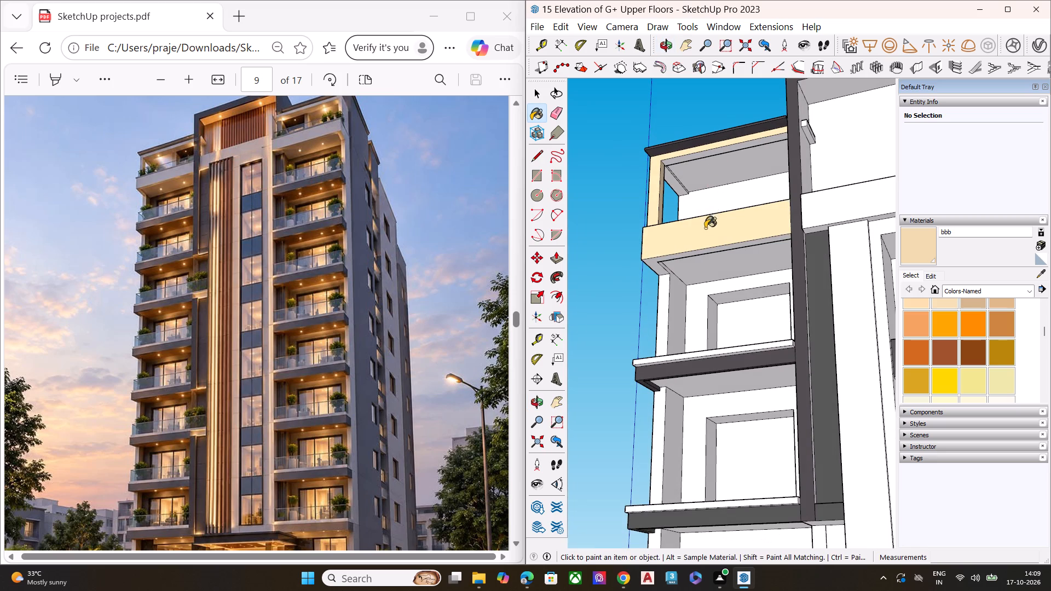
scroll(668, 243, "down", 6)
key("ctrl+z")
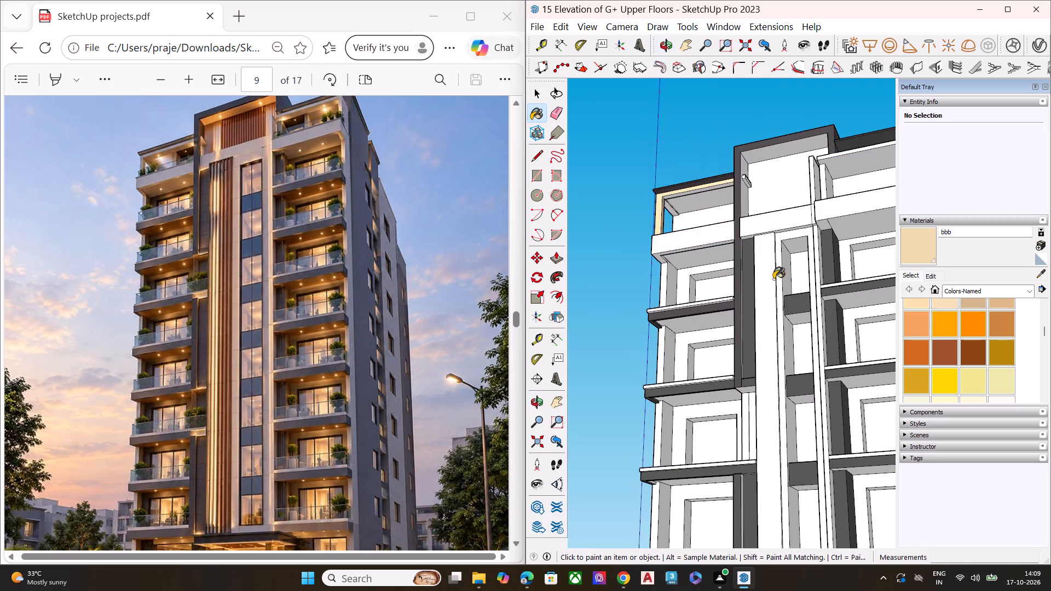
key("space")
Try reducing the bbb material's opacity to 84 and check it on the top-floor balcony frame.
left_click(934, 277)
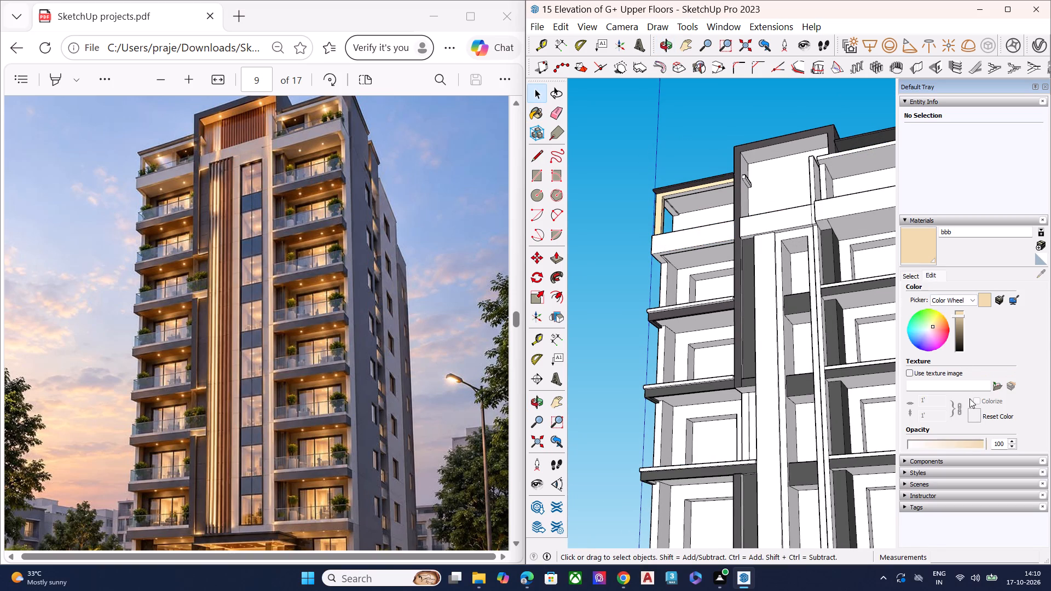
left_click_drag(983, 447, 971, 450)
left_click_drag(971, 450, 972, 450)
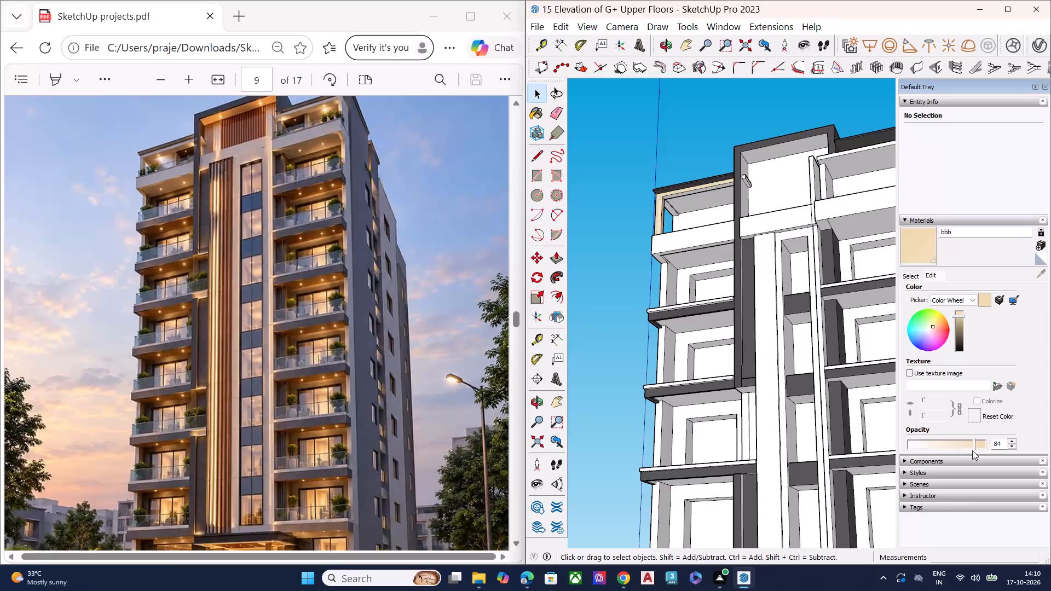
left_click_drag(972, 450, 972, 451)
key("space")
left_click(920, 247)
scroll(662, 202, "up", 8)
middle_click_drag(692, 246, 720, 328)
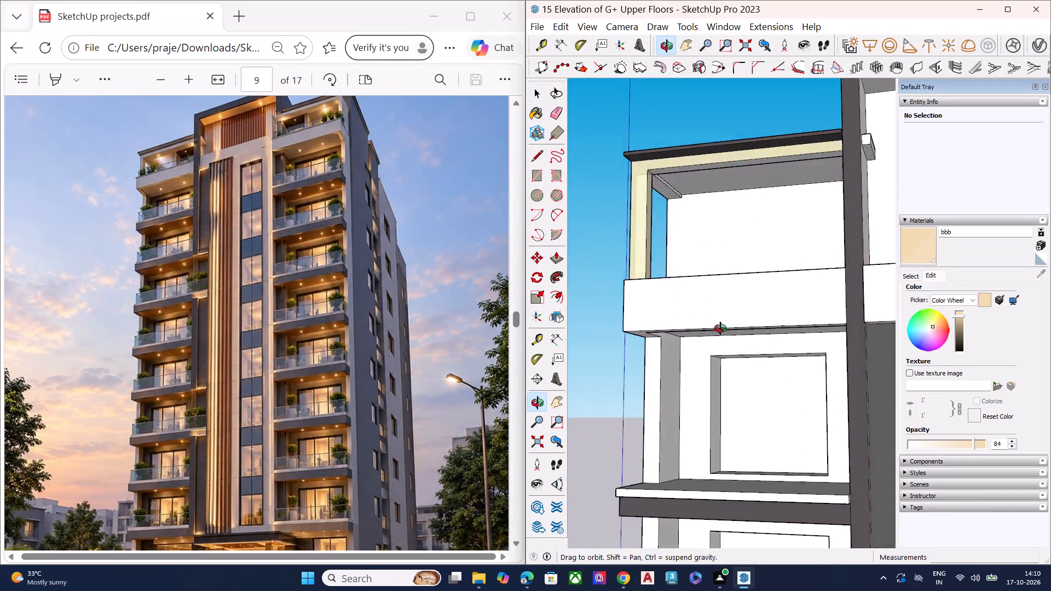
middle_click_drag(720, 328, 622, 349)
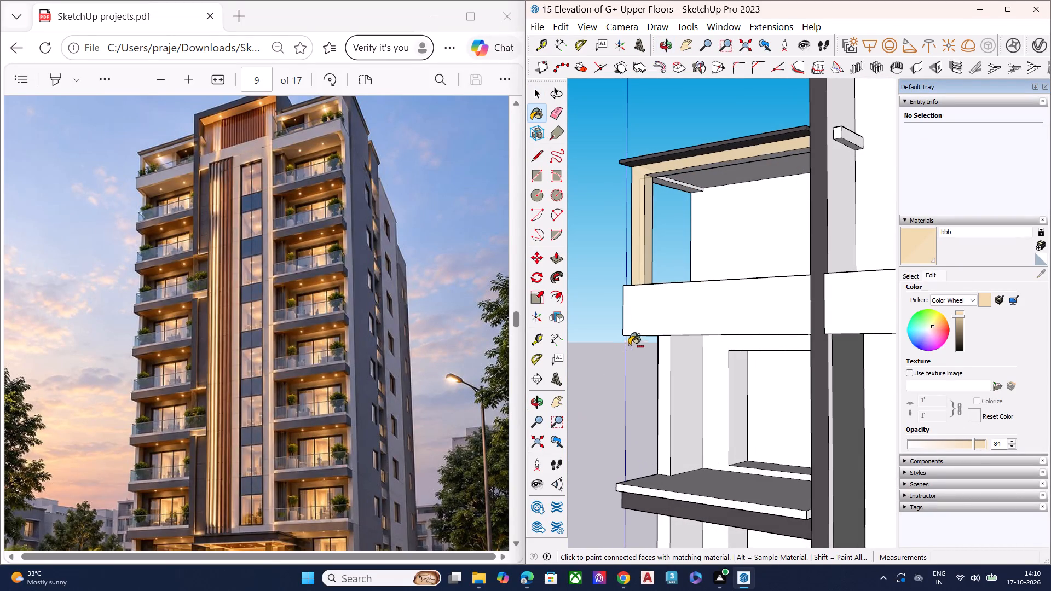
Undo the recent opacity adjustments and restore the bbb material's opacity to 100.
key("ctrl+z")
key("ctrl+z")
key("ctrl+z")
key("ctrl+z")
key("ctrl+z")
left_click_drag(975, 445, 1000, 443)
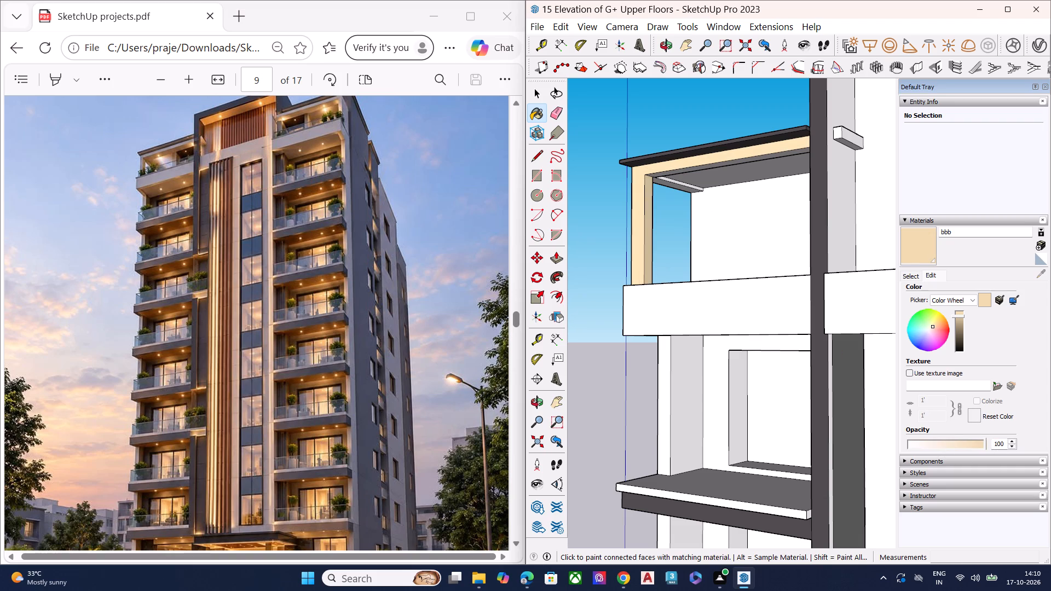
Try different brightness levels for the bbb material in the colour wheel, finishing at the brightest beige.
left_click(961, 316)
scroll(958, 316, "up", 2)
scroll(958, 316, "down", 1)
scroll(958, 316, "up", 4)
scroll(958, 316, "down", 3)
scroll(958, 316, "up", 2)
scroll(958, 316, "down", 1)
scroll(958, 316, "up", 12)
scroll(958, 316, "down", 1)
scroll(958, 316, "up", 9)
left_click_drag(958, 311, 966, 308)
Set the bbb material's diffuse colour to RGB 235, 222, 198 in the V-Ray Asset Editor and close the editor.
left_click(1042, 47)
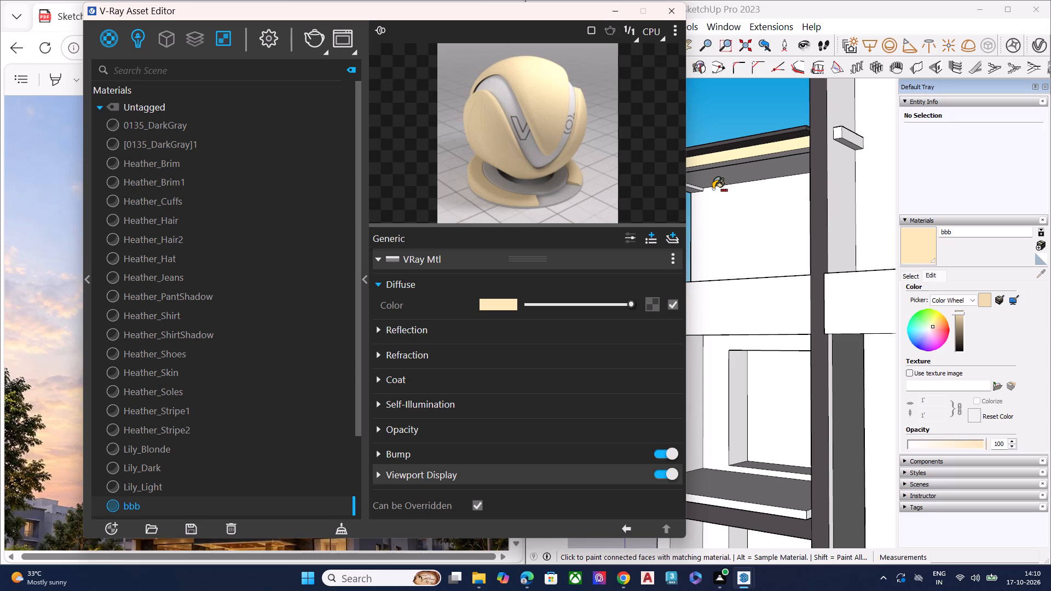
left_click(488, 304)
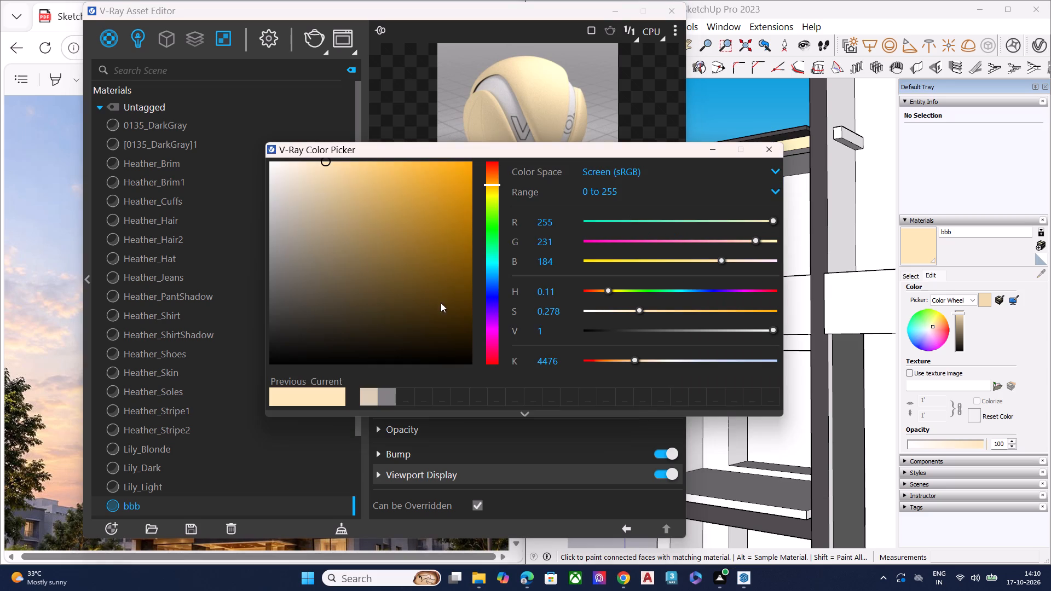
left_click(321, 162)
left_click_drag(321, 162, 302, 184)
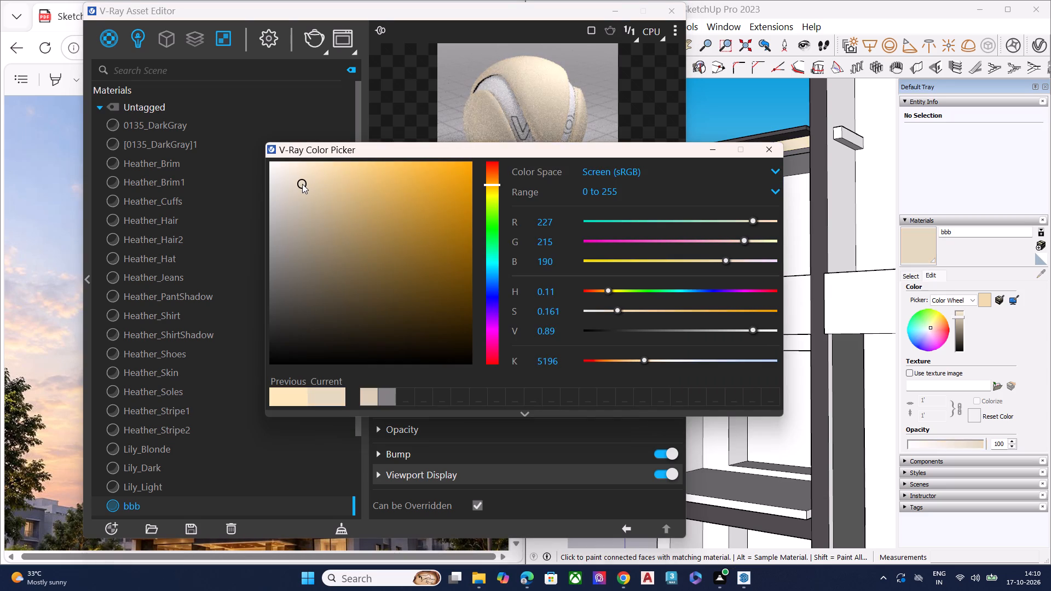
left_click_drag(302, 184, 306, 188)
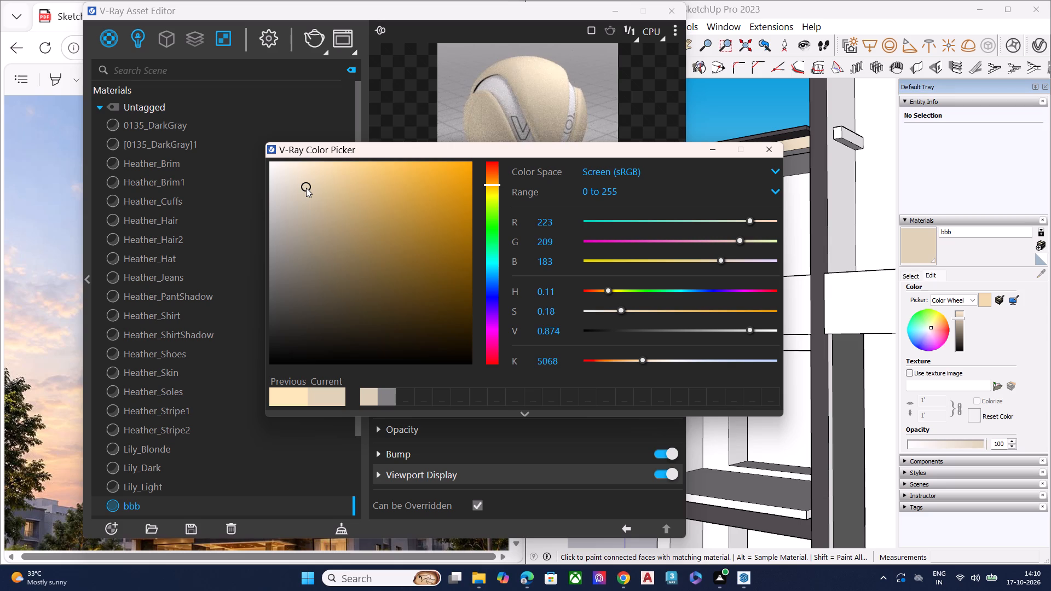
left_click_drag(306, 188, 303, 175)
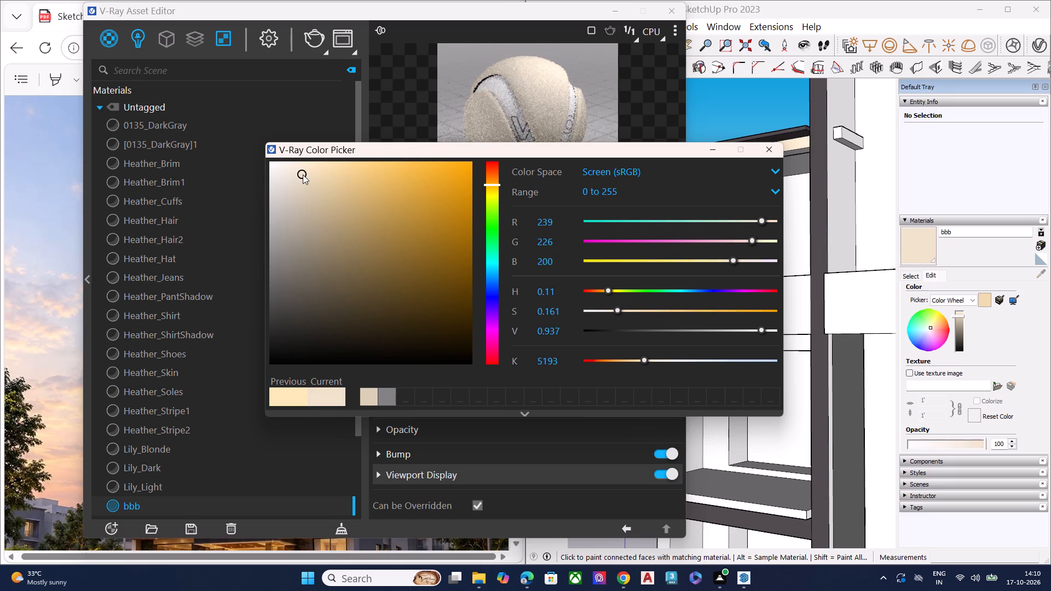
left_click_drag(303, 175, 297, 177)
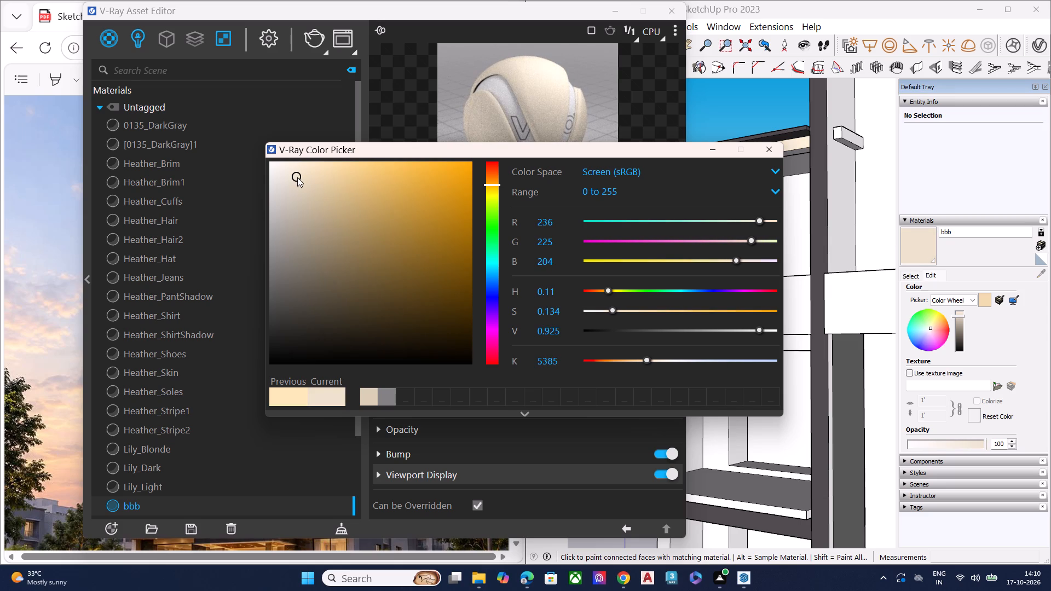
left_click_drag(297, 177, 302, 178)
key("space")
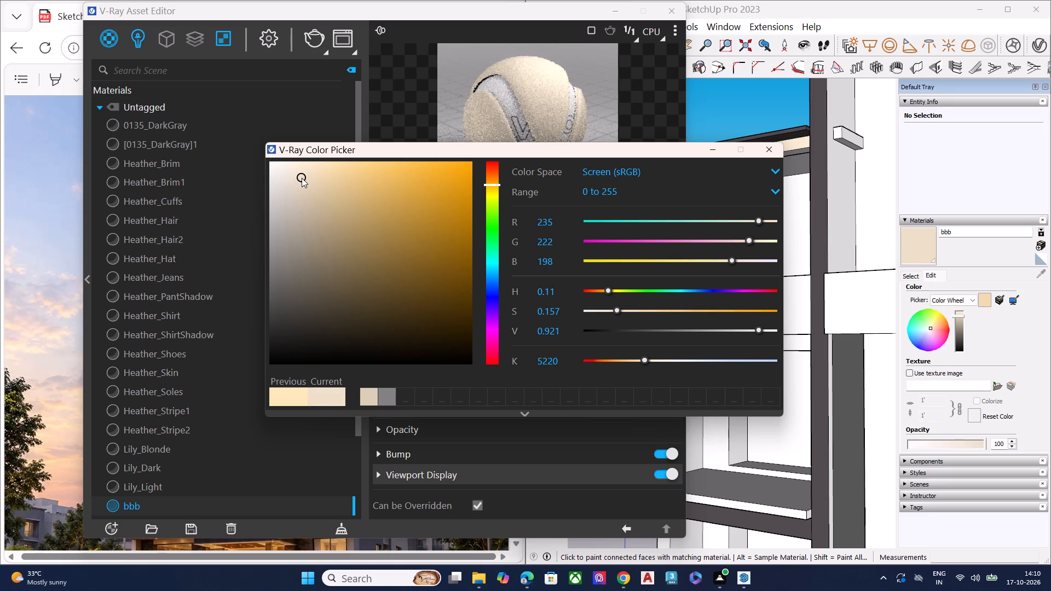
left_click(770, 145)
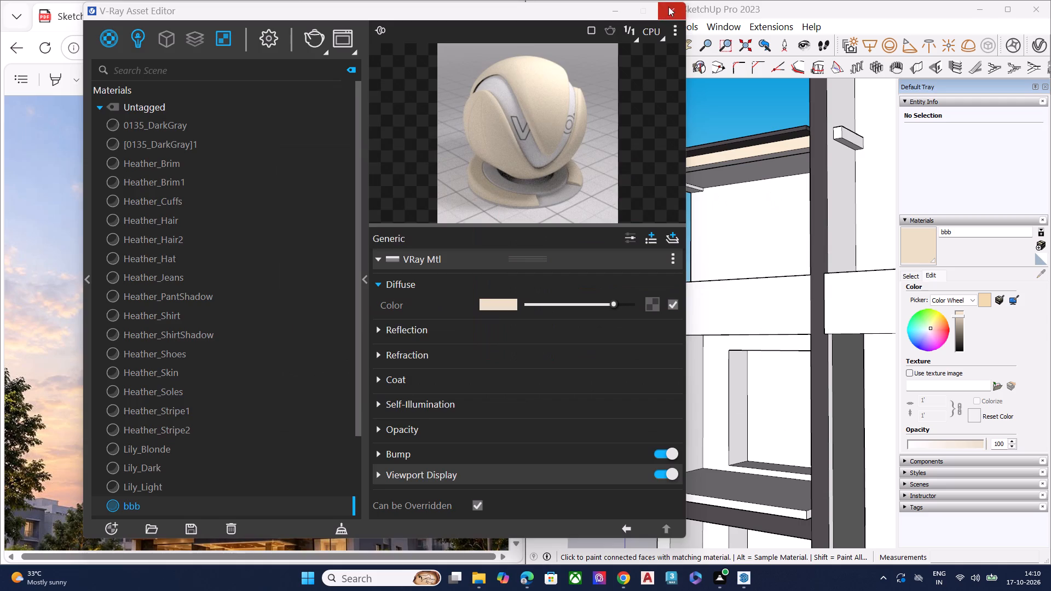
left_click(675, 10)
Paint the top-floor balcony's front parapet band, its outer side and underside, and the wall face directly below with bbb.
left_click(925, 250)
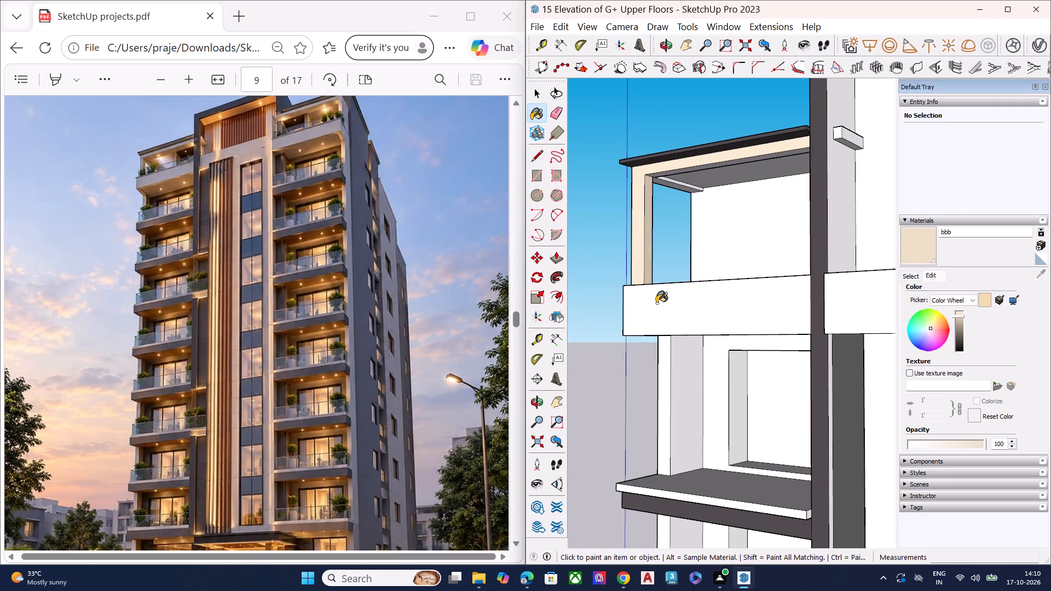
left_click(656, 303)
middle_click_drag(672, 299, 961, 227)
middle_click_drag(742, 311, 805, 206)
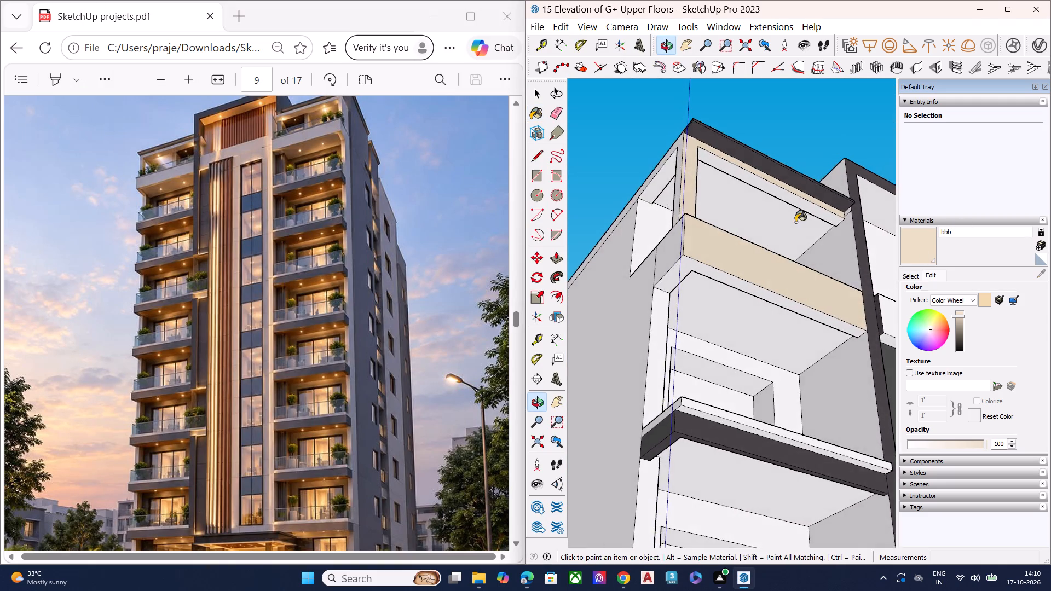
scroll(697, 259, "up", 6)
left_click(656, 251)
left_click(675, 287)
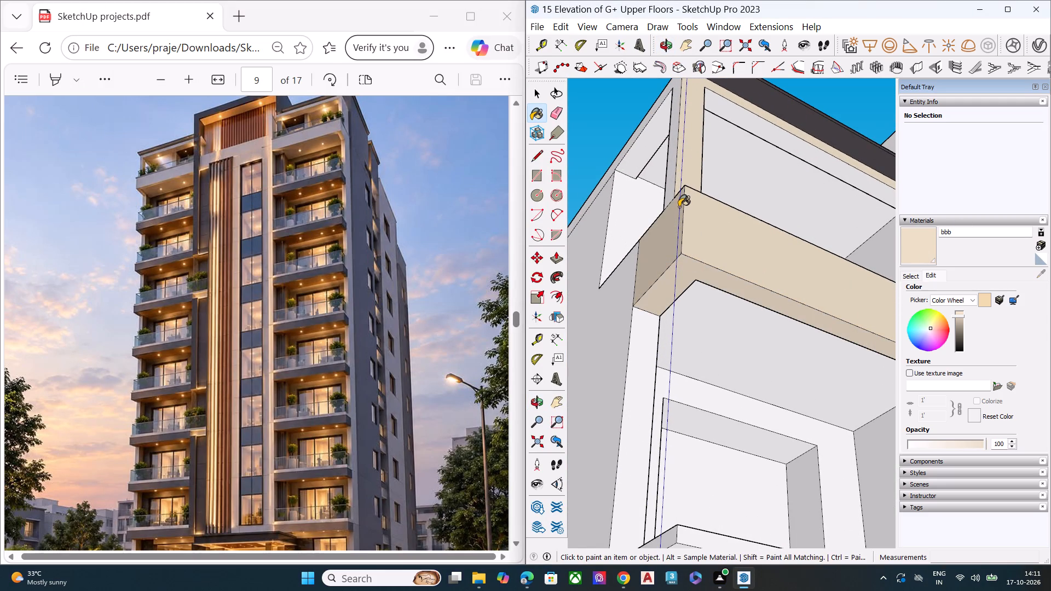
scroll(605, 202, "down", 6)
scroll(634, 267, "up", 6)
left_click(625, 283)
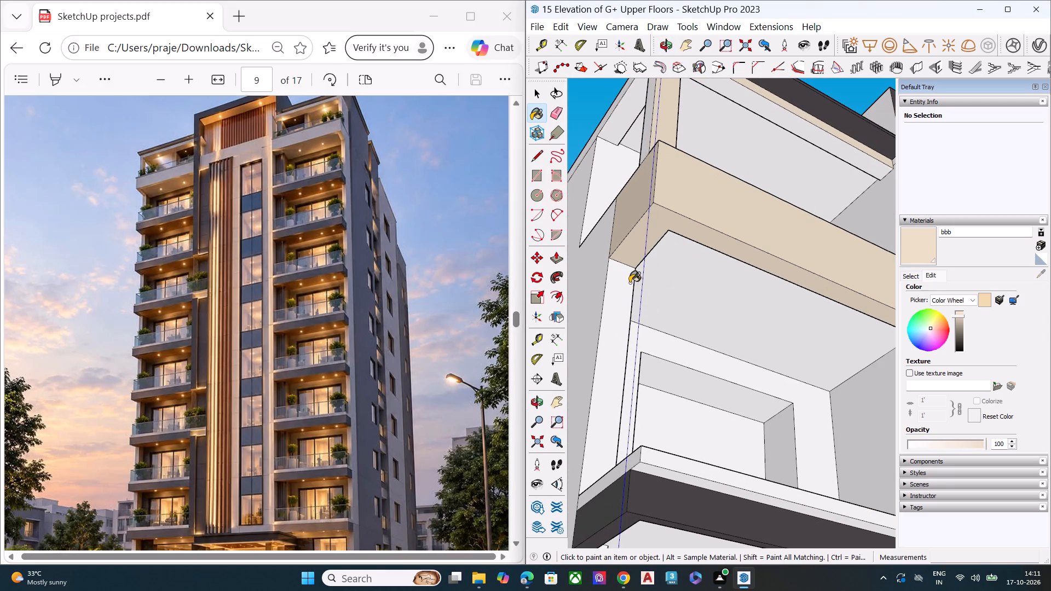
Paint the ceiling of the balcony directly below the top-floor parapet band with the bbb material.
middle_click_drag(689, 288, 545, 287)
middle_click_drag(653, 291, 625, 235)
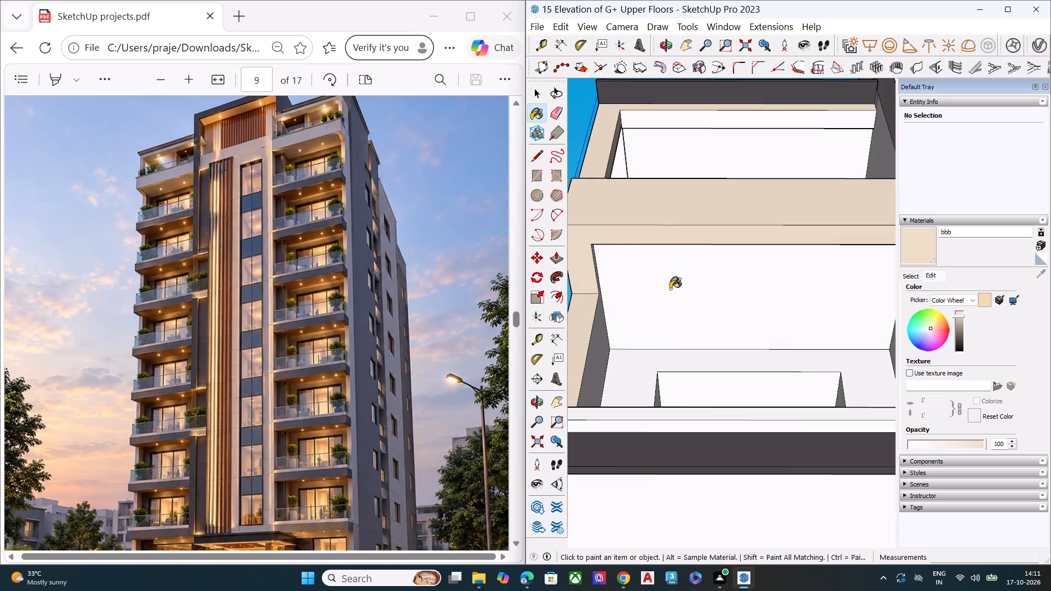
left_click(670, 289)
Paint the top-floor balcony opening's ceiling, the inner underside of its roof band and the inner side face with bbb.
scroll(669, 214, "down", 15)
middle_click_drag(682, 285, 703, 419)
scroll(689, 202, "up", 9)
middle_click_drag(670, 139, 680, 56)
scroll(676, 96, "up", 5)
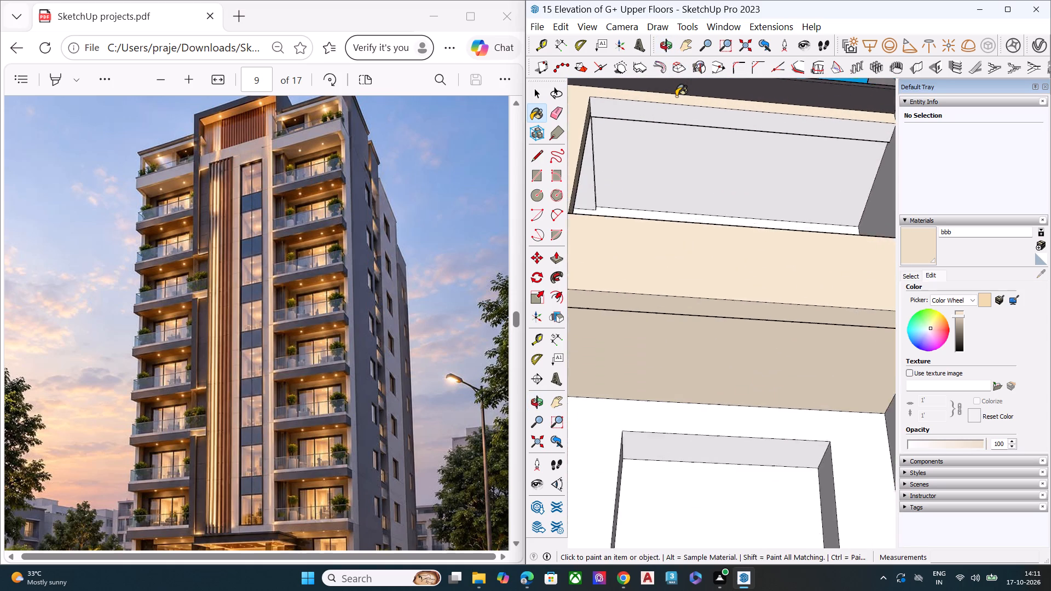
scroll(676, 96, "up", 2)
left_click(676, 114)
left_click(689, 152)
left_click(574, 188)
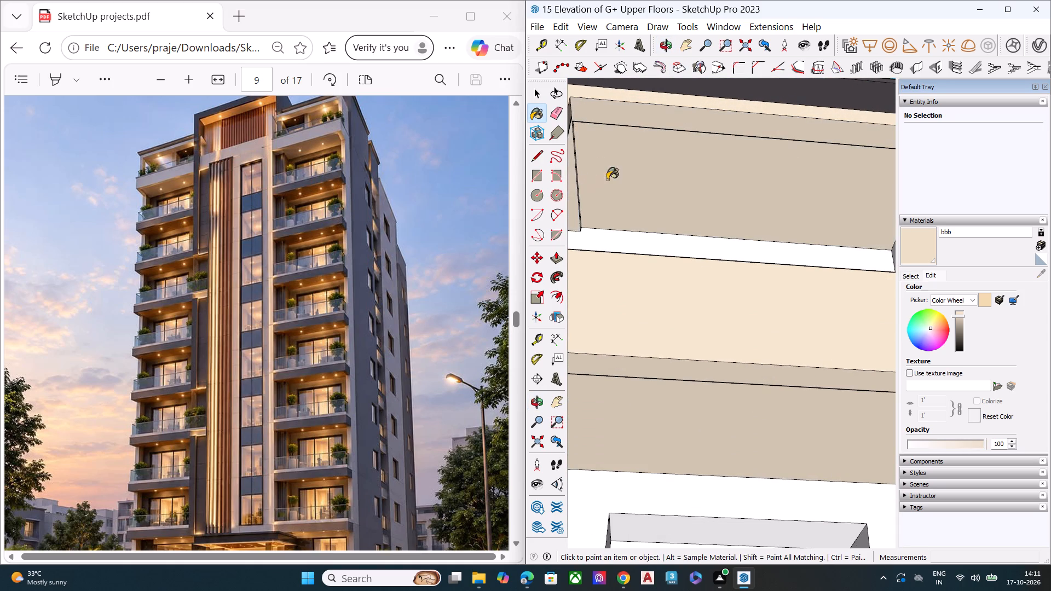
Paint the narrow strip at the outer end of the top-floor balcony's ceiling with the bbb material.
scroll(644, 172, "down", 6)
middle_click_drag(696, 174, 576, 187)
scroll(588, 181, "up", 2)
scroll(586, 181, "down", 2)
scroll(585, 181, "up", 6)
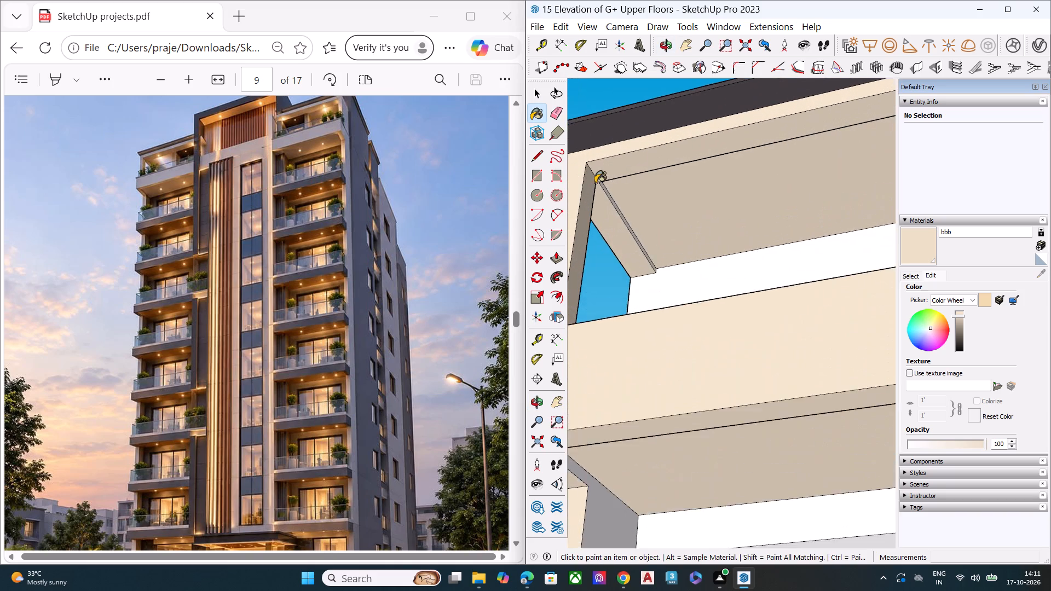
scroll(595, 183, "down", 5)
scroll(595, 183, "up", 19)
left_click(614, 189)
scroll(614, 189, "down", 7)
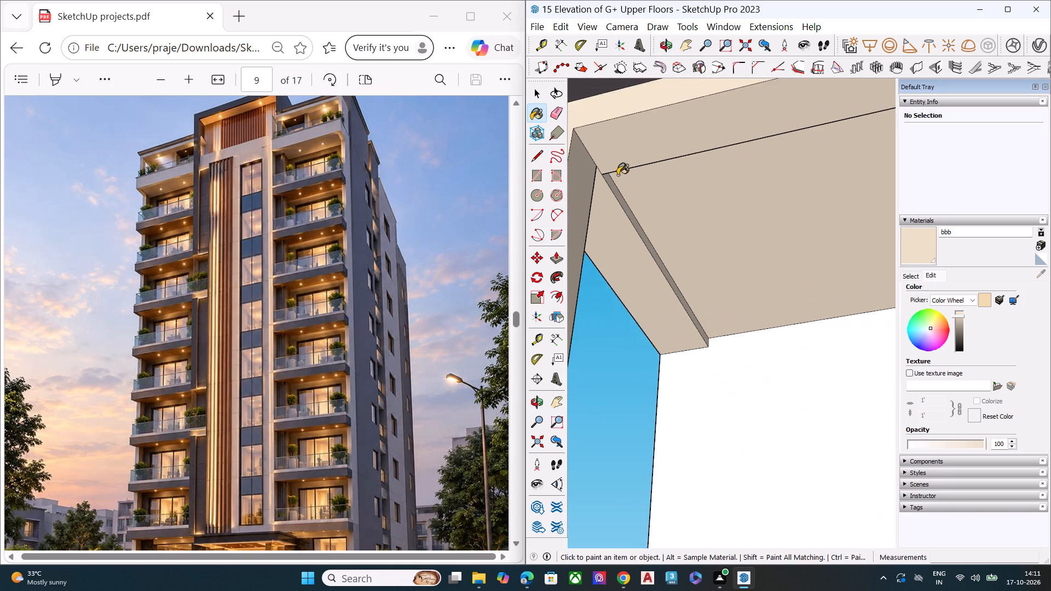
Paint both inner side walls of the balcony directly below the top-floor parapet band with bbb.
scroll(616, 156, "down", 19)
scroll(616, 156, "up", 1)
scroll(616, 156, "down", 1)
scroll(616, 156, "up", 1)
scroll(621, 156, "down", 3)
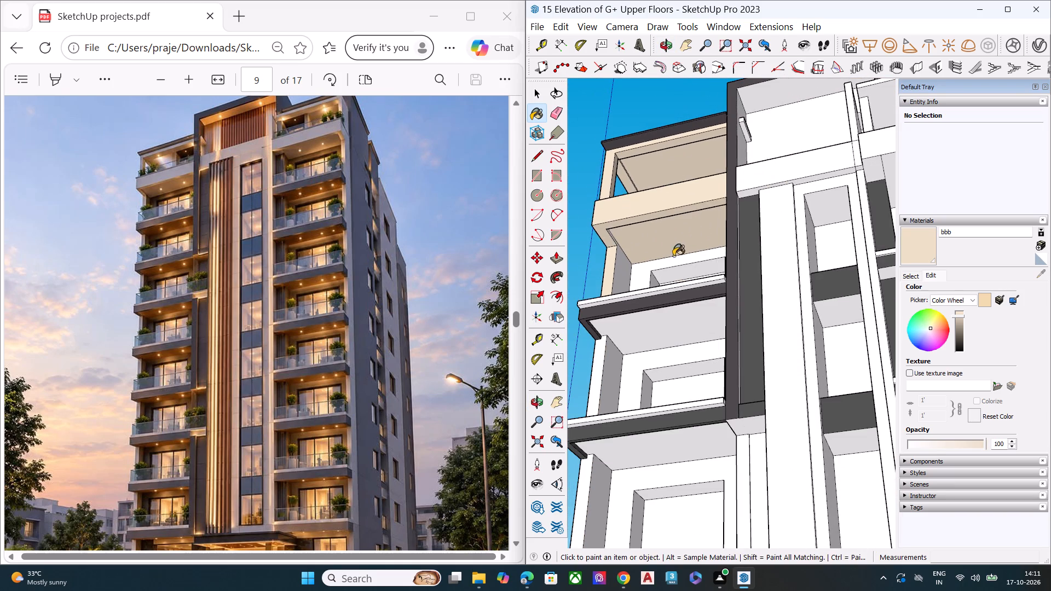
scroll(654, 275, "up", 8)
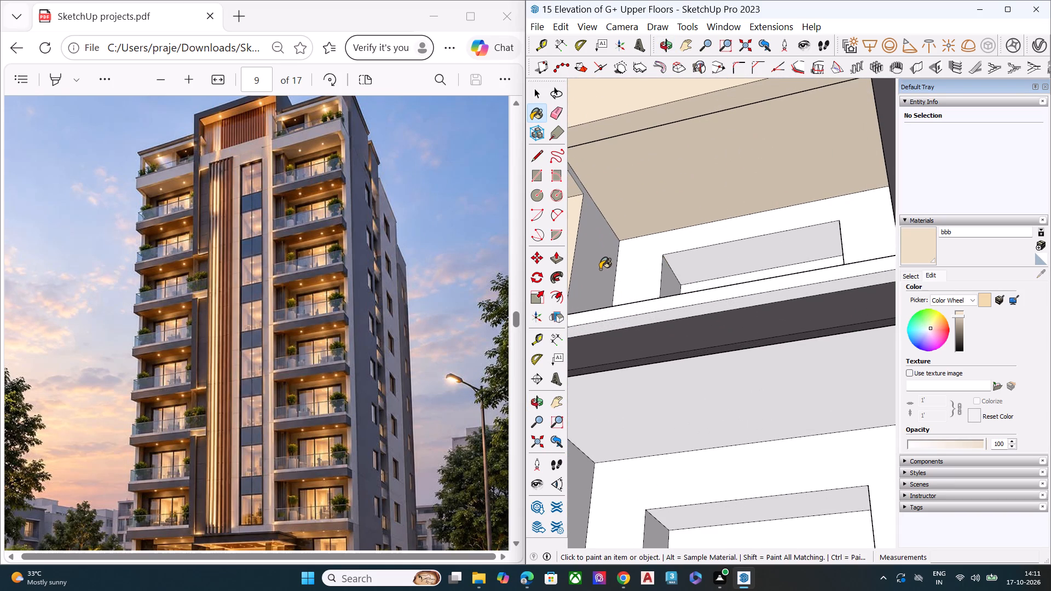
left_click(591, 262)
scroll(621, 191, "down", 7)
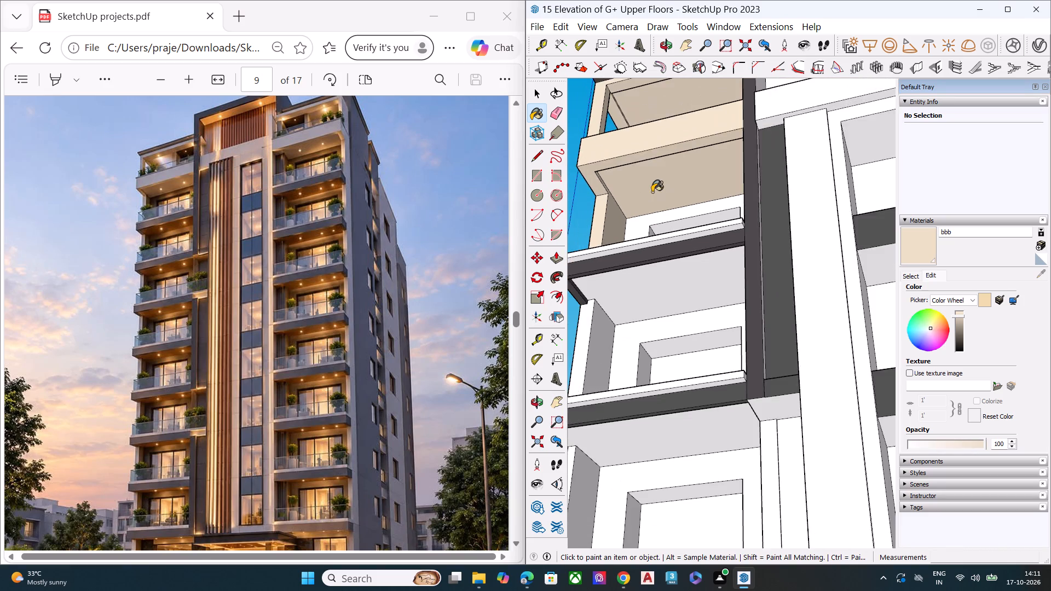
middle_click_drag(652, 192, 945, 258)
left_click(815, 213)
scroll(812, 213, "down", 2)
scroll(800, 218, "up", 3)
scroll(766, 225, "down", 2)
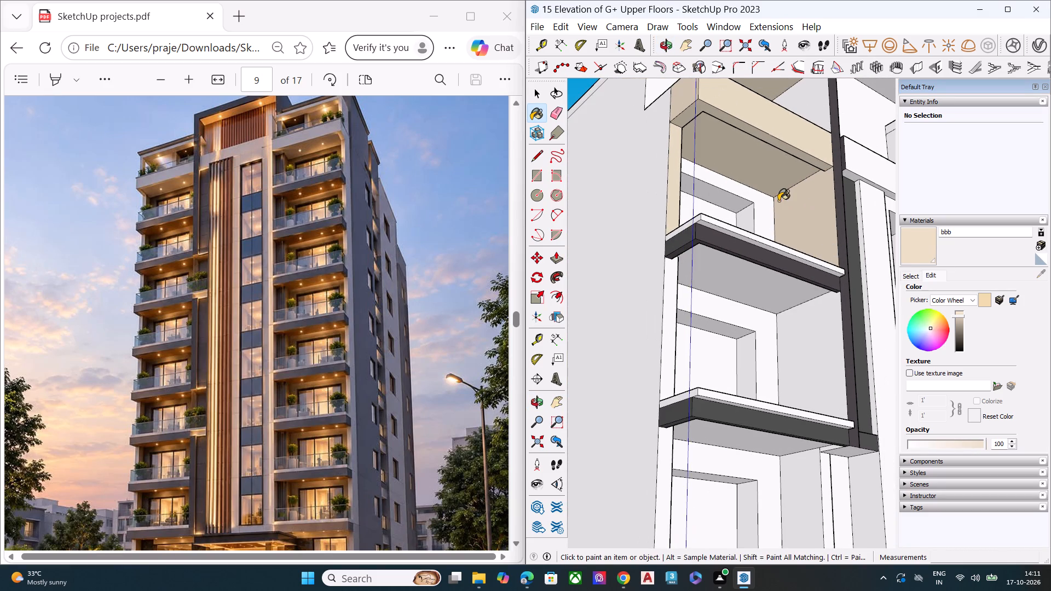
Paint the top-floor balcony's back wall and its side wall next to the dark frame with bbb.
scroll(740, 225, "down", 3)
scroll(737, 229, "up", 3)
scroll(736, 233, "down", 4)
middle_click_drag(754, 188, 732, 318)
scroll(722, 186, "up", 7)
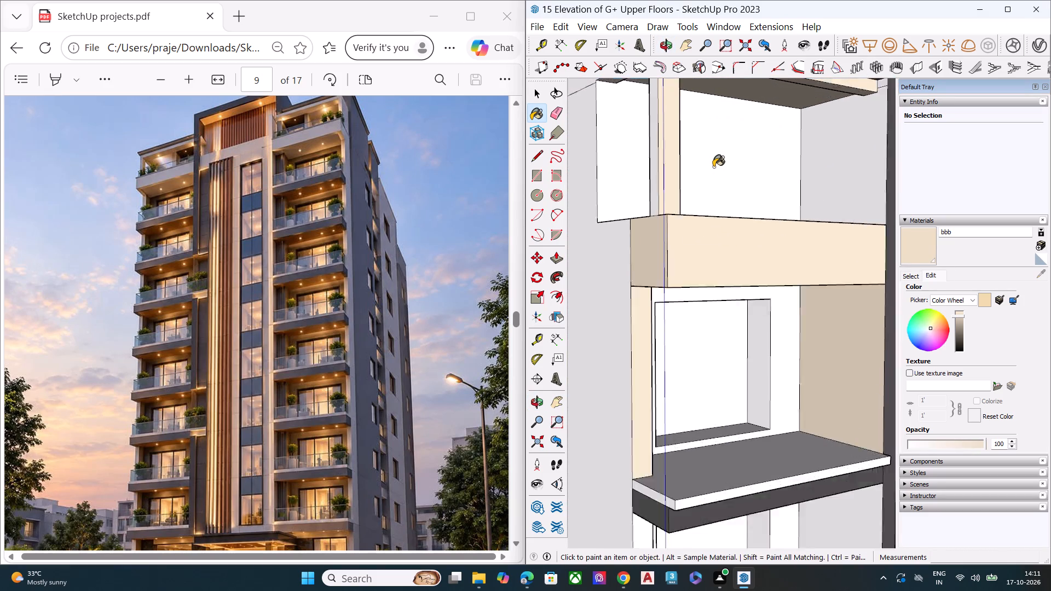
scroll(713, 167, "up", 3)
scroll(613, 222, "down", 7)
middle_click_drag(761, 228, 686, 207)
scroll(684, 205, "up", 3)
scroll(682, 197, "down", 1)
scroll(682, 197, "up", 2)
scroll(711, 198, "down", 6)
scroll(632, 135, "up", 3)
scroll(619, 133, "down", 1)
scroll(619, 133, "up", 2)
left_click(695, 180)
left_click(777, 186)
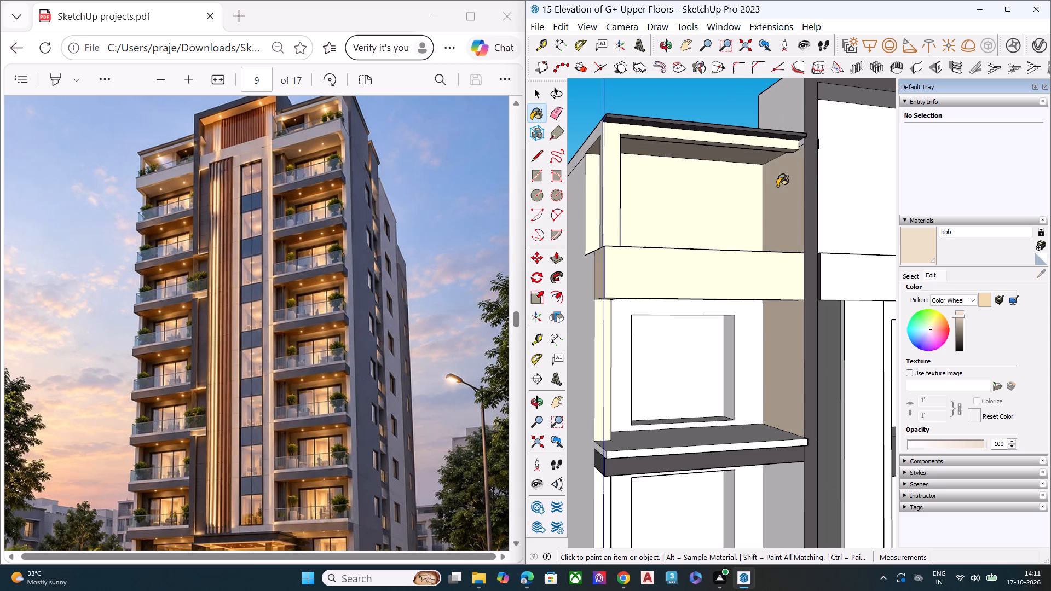
Examine the painted top balconies and the whole tower from the front and side against the reference elevation.
middle_click_drag(756, 198, 707, 254)
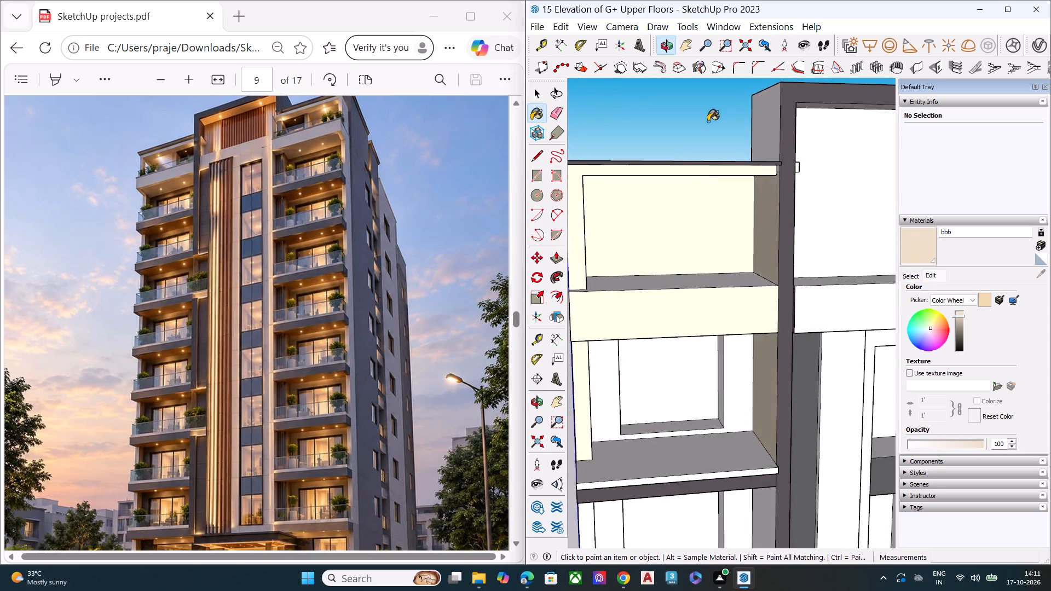
scroll(715, 119, "down", 8)
middle_click_drag(745, 277, 553, 232)
middle_click_drag(664, 247, 652, 147)
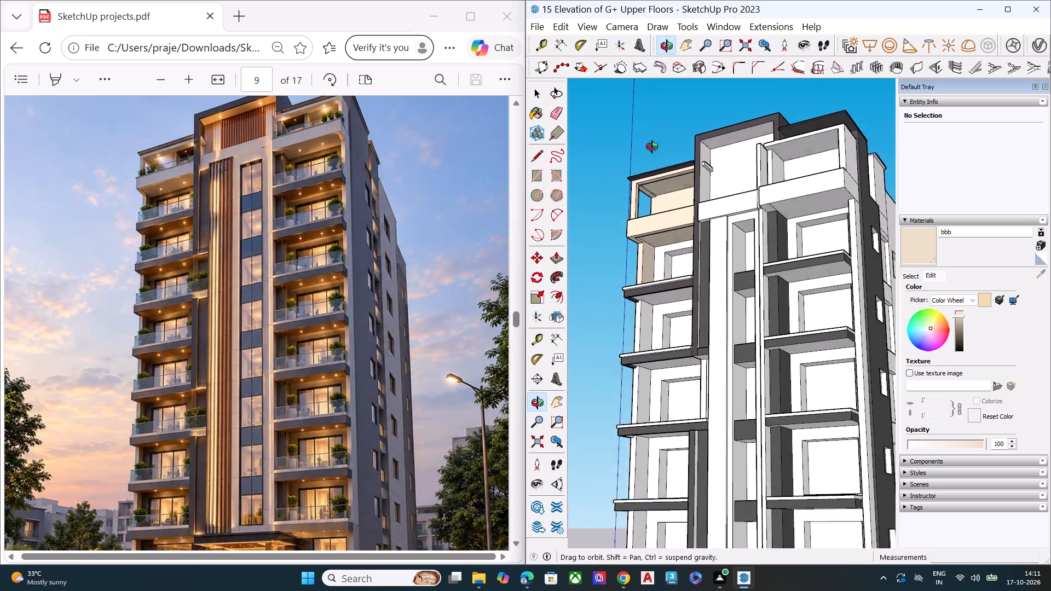
middle_click_drag(652, 147, 675, 114)
scroll(691, 269, "up", 7)
scroll(691, 269, "down", 13)
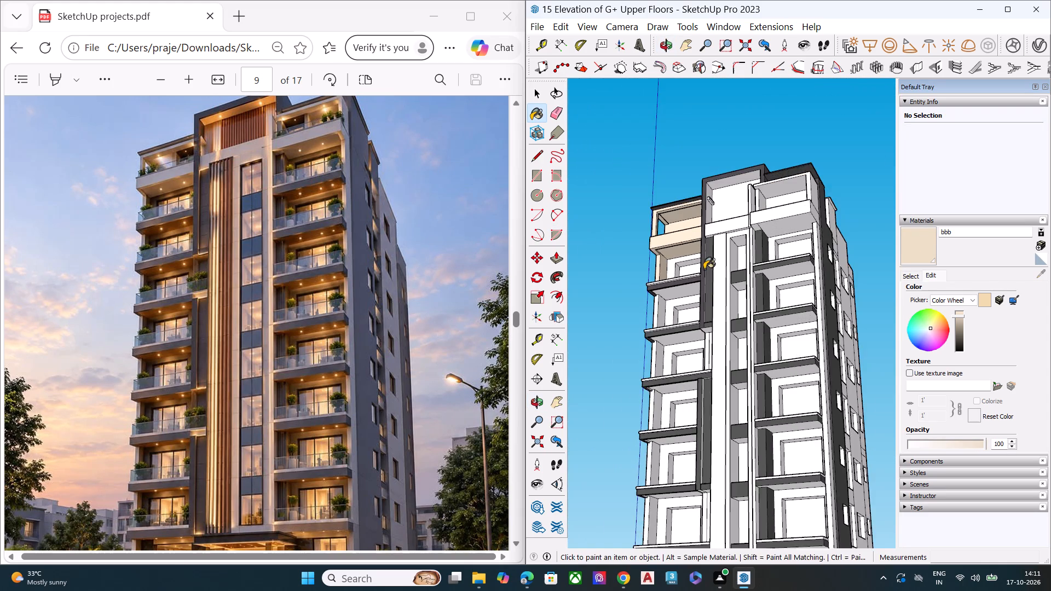
scroll(704, 269, "down", 1)
middle_click_drag(719, 300, 728, 360)
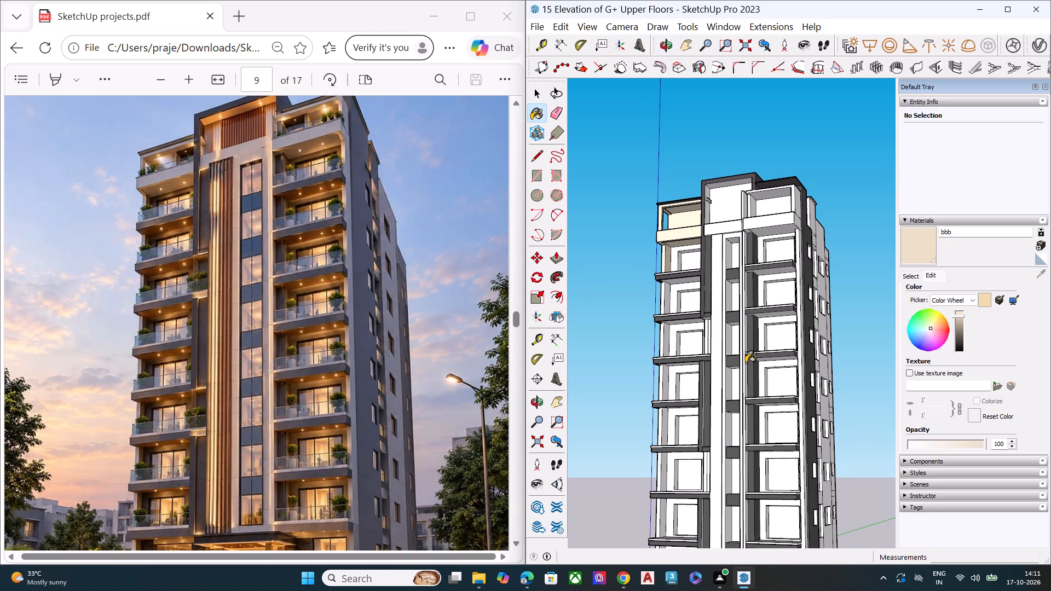
middle_click_drag(749, 380, 602, 473)
scroll(629, 452, "up", 1)
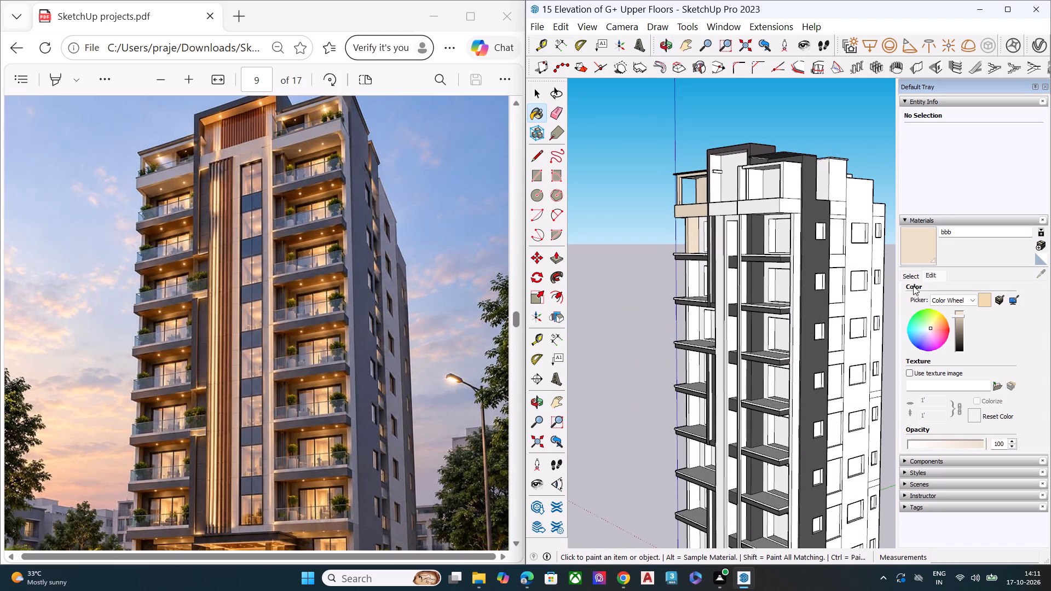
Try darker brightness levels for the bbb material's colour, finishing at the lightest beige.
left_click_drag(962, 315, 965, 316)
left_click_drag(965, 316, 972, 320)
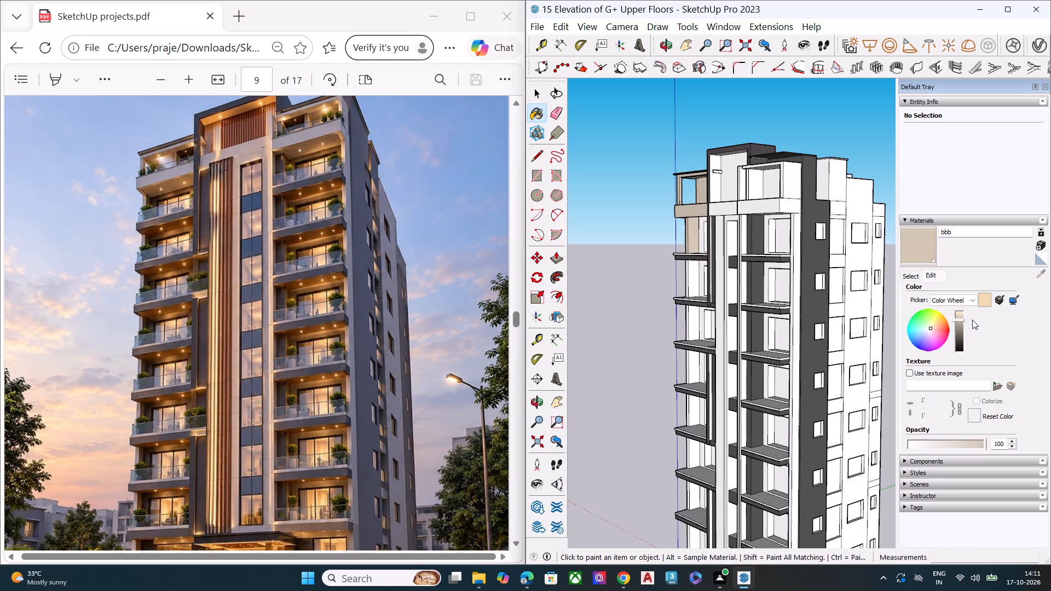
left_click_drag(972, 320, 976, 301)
Permanently delete the bbb material in the V-Ray Asset Editor.
left_click(1041, 47)
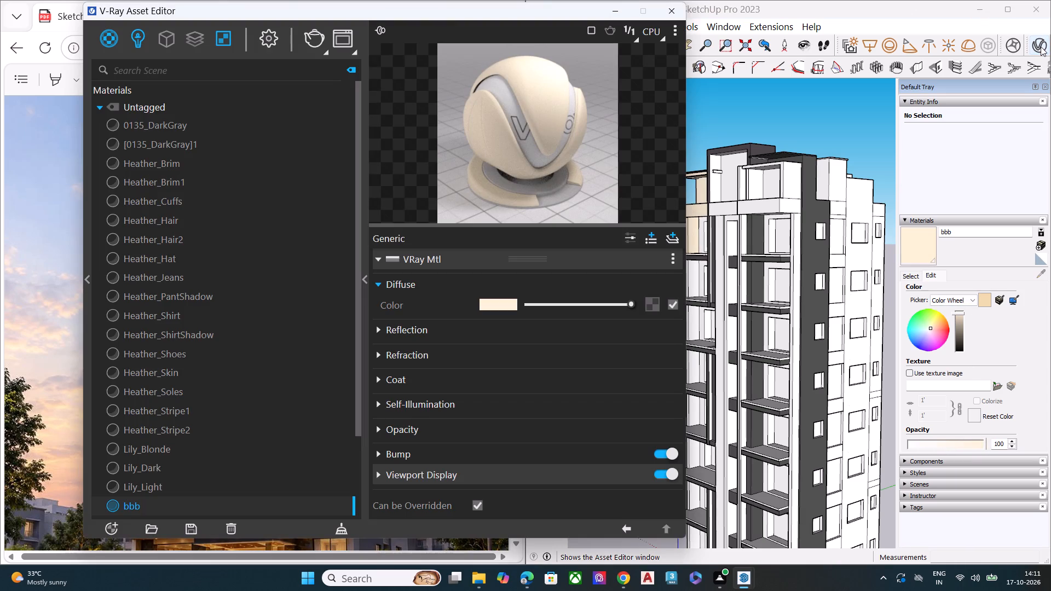
scroll(175, 345, "down", 5)
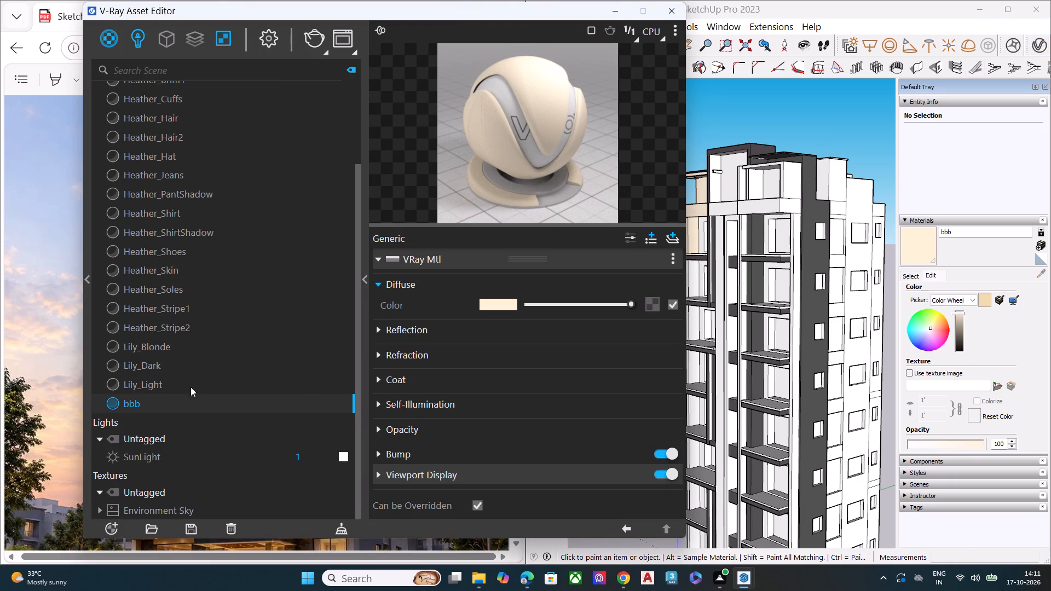
right_click(200, 407)
left_click(228, 356)
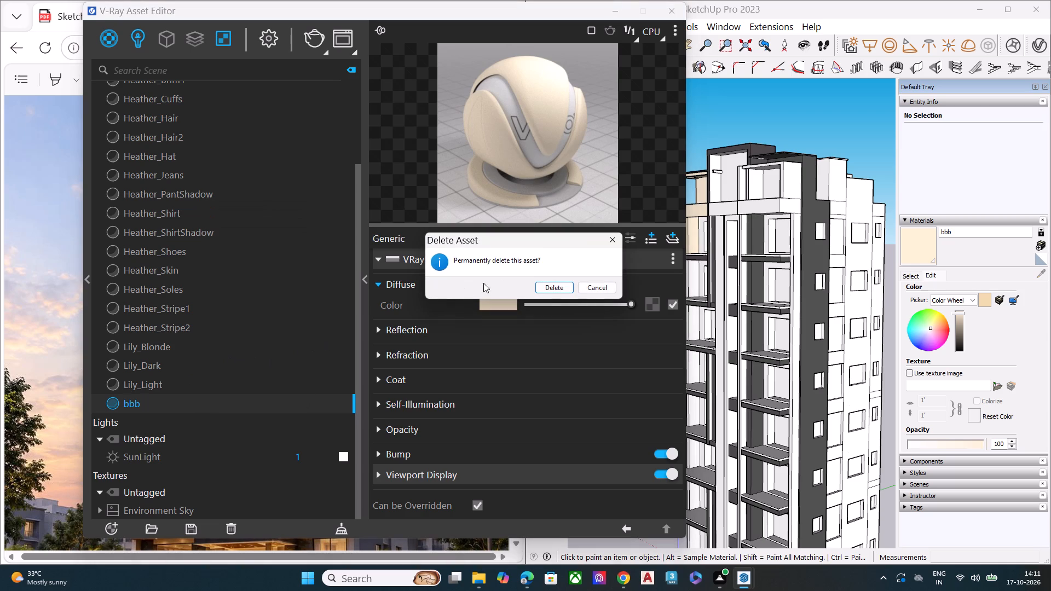
left_click(559, 286)
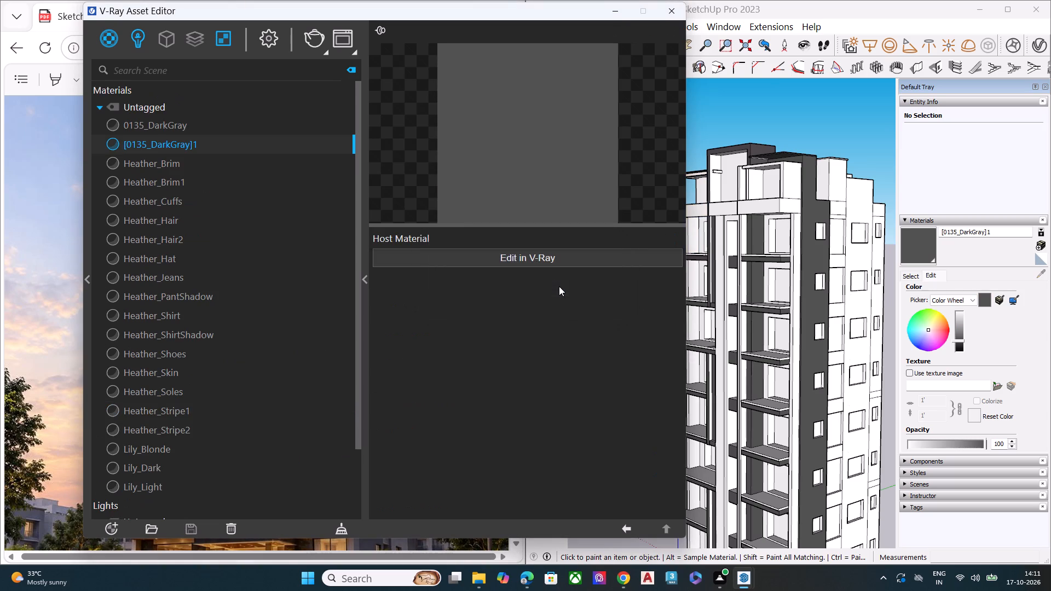
Make the Lily_Dark host material editable as a V-Ray material.
scroll(217, 260, "down", 1)
scroll(214, 260, "up", 1)
scroll(214, 260, "down", 11)
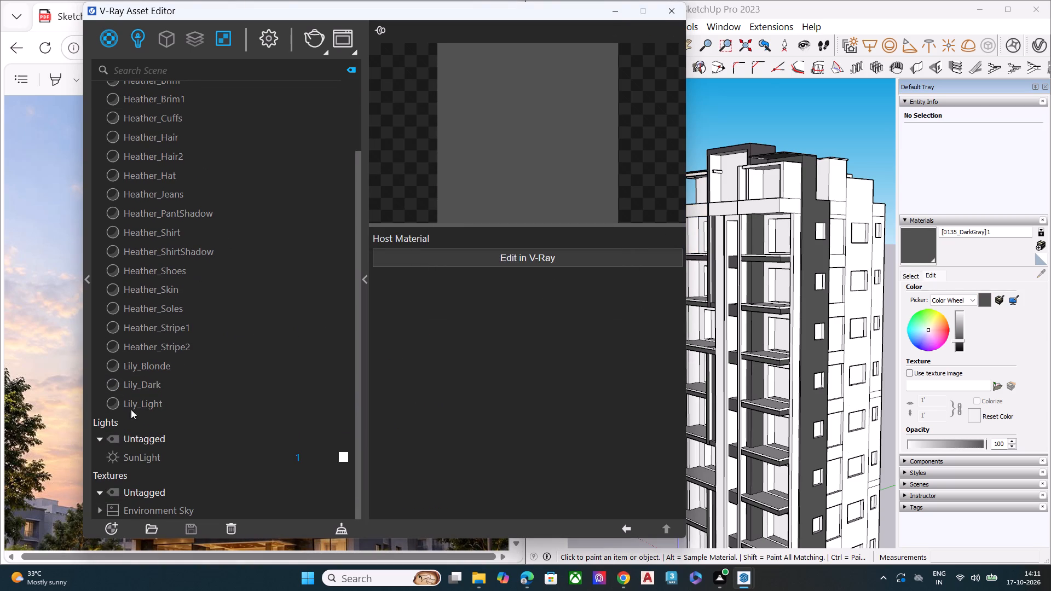
left_click(149, 386)
left_click(476, 258)
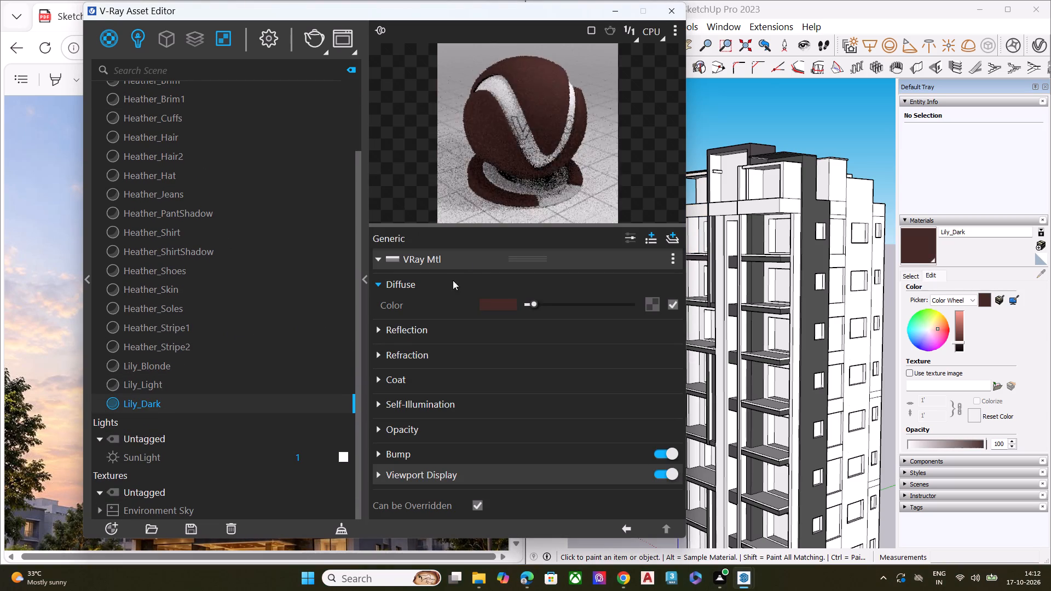
Shift the hue of Lily_Dark's diffuse colour to a dark olive, RGB 68, 65, 38.
left_click(498, 304)
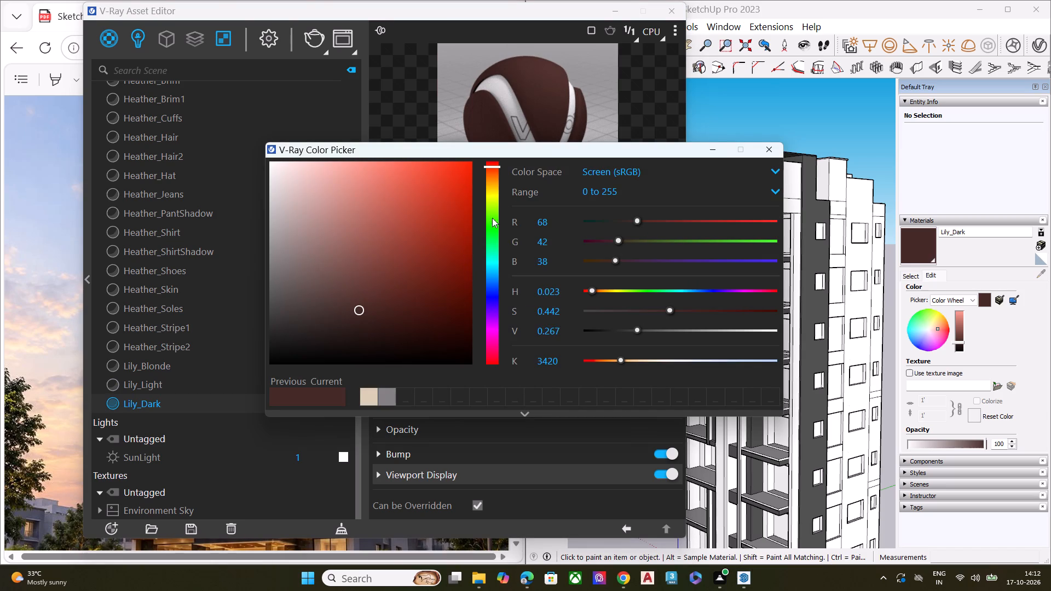
left_click_drag(500, 162, 503, 184)
left_click_drag(492, 166, 495, 178)
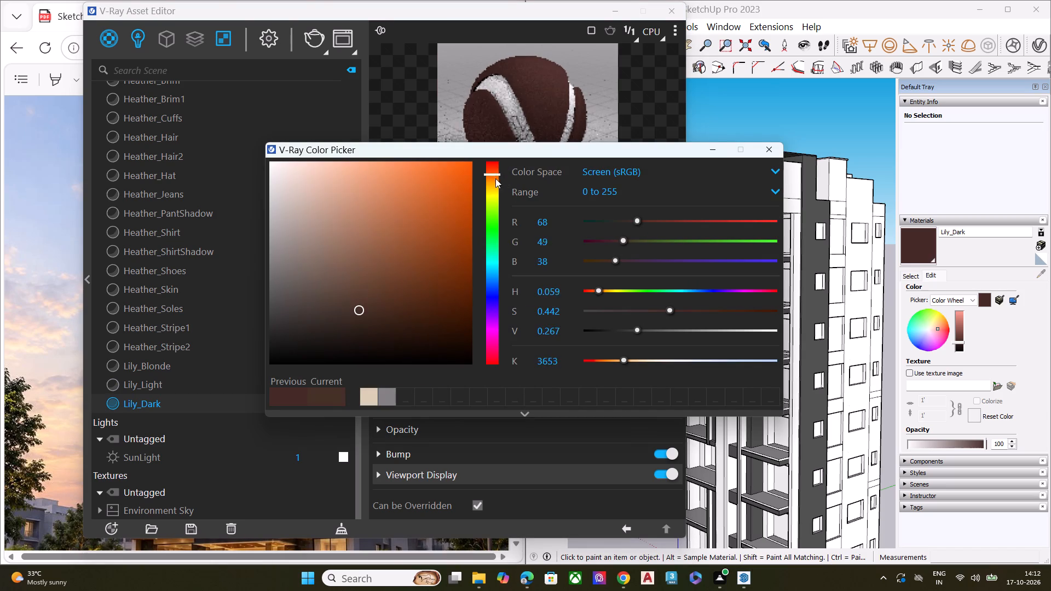
left_click_drag(495, 178, 498, 202)
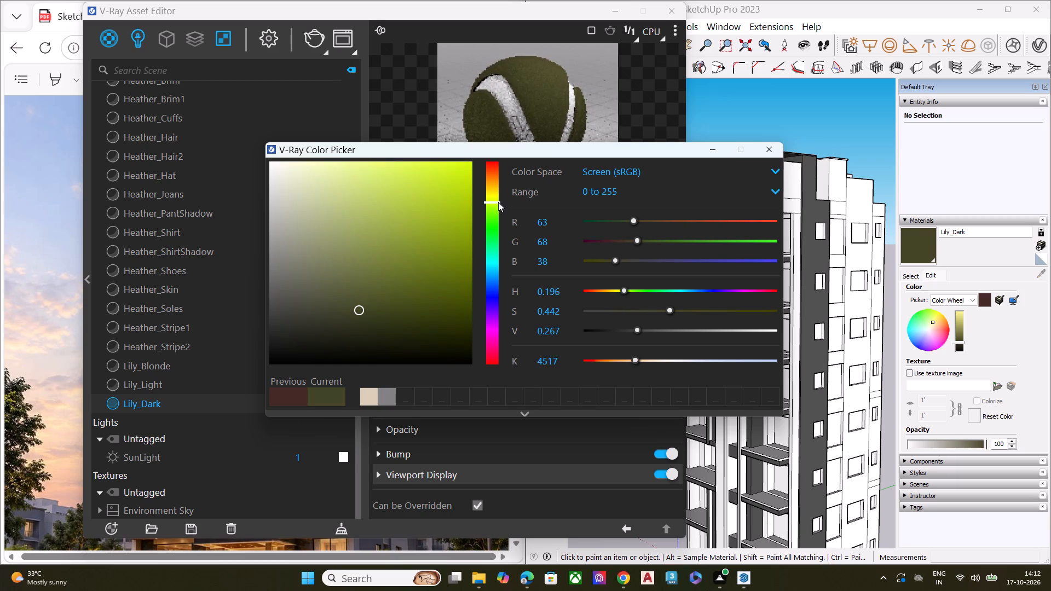
left_click_drag(498, 202, 500, 194)
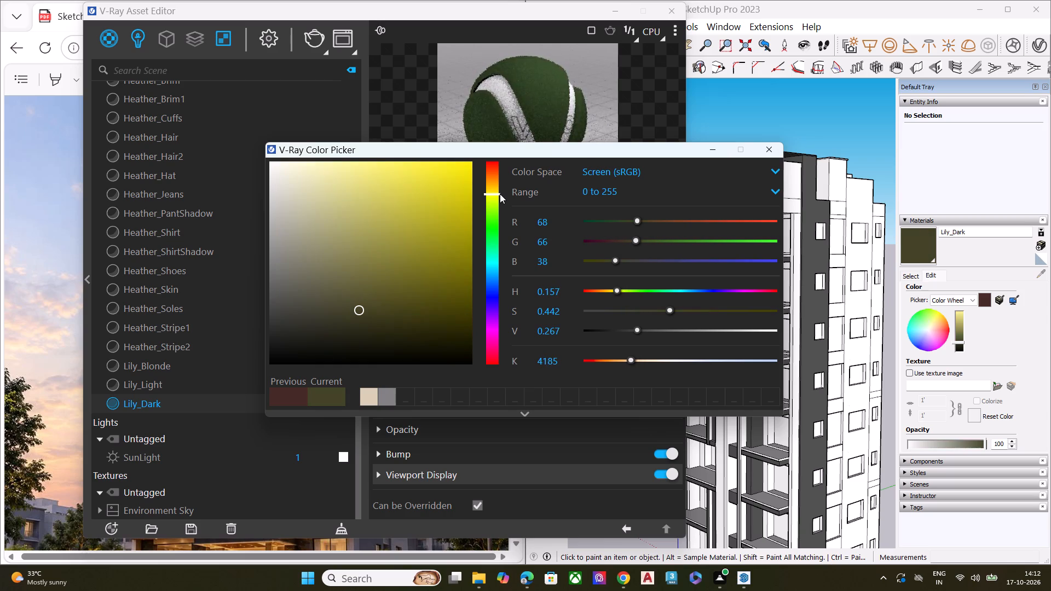
left_click_drag(500, 194, 501, 243)
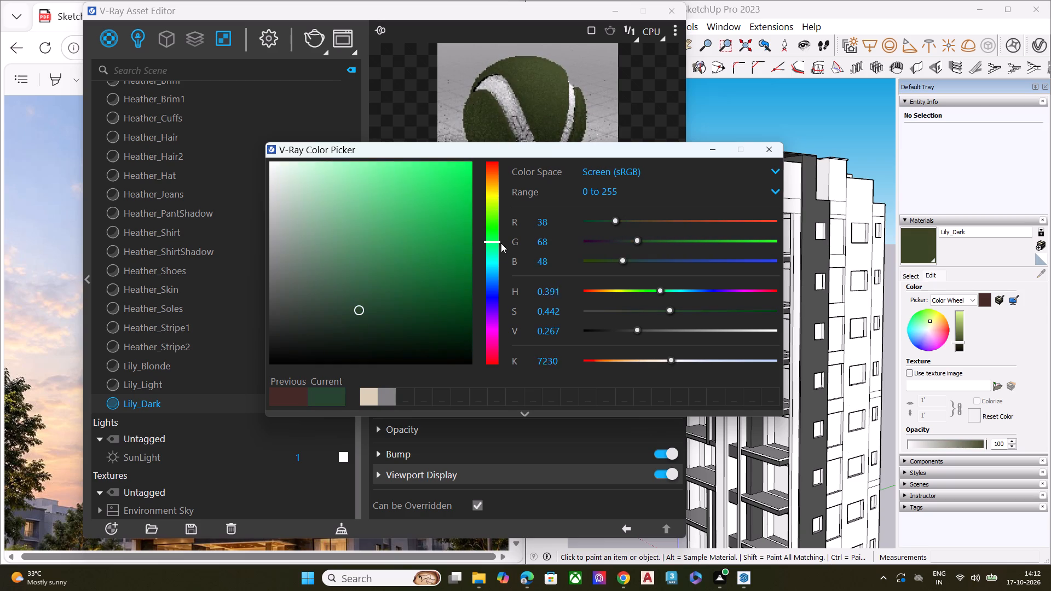
left_click_drag(501, 243, 507, 323)
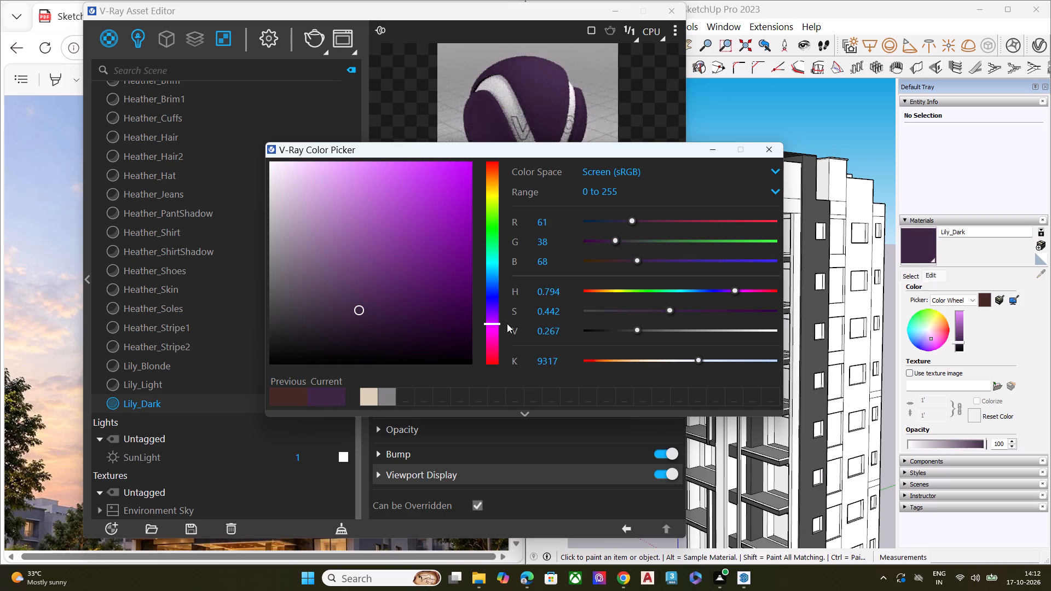
left_click_drag(507, 323, 493, 215)
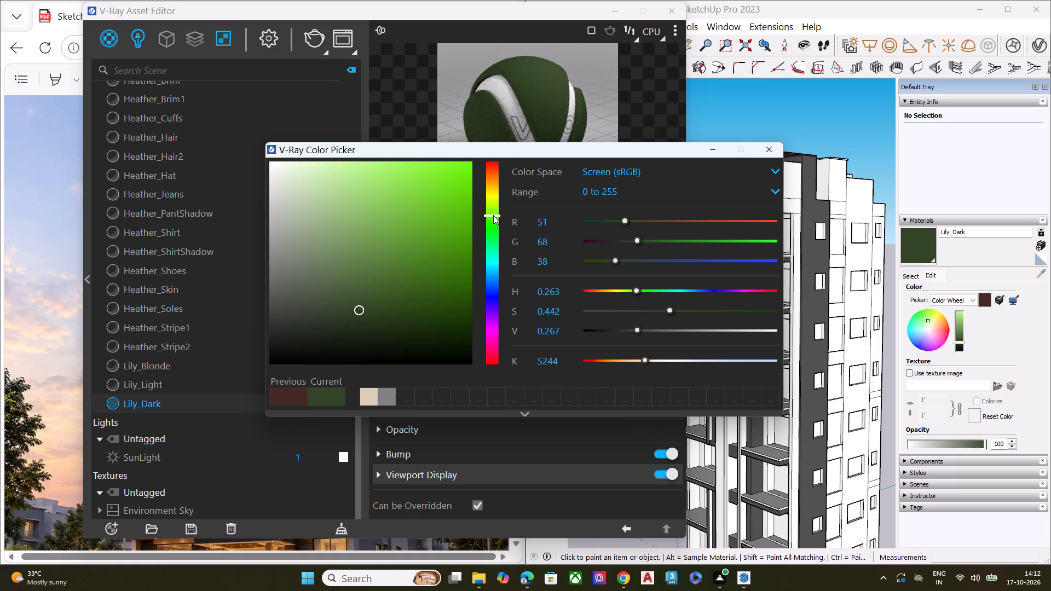
left_click_drag(493, 215, 499, 198)
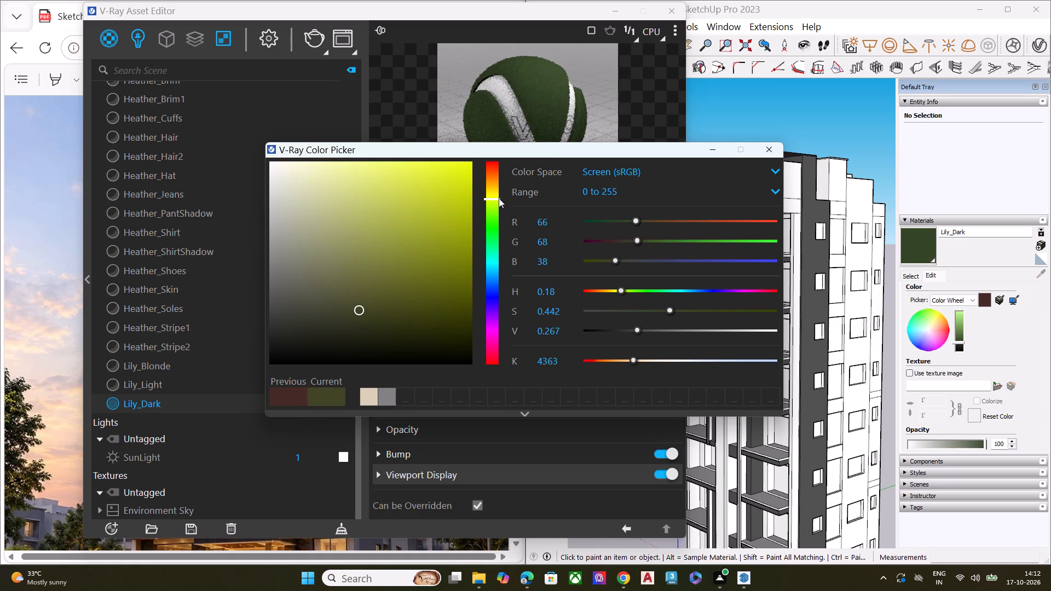
left_click_drag(499, 198, 504, 200)
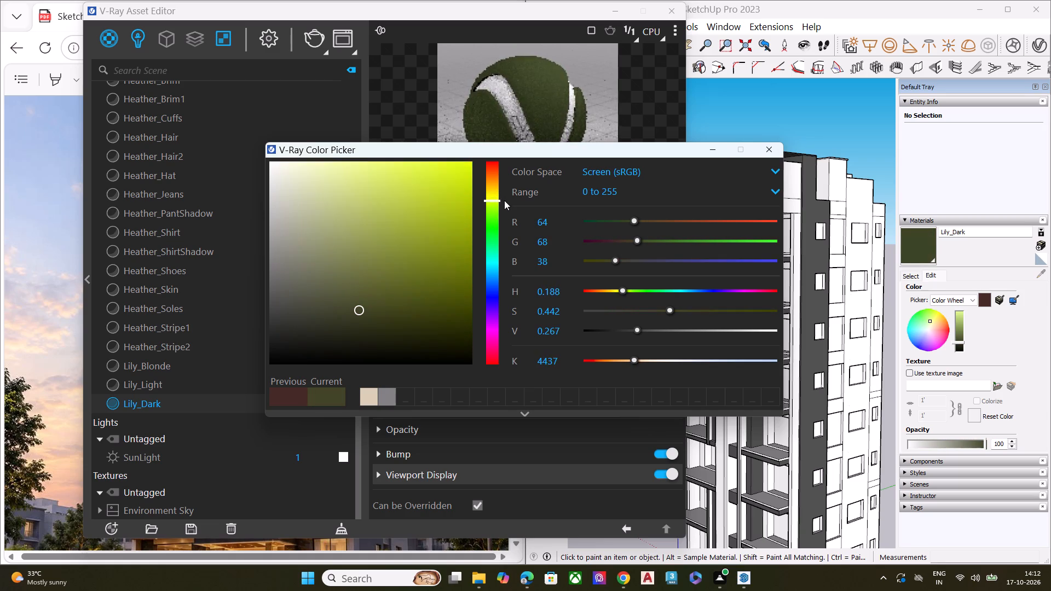
left_click_drag(504, 200, 504, 192)
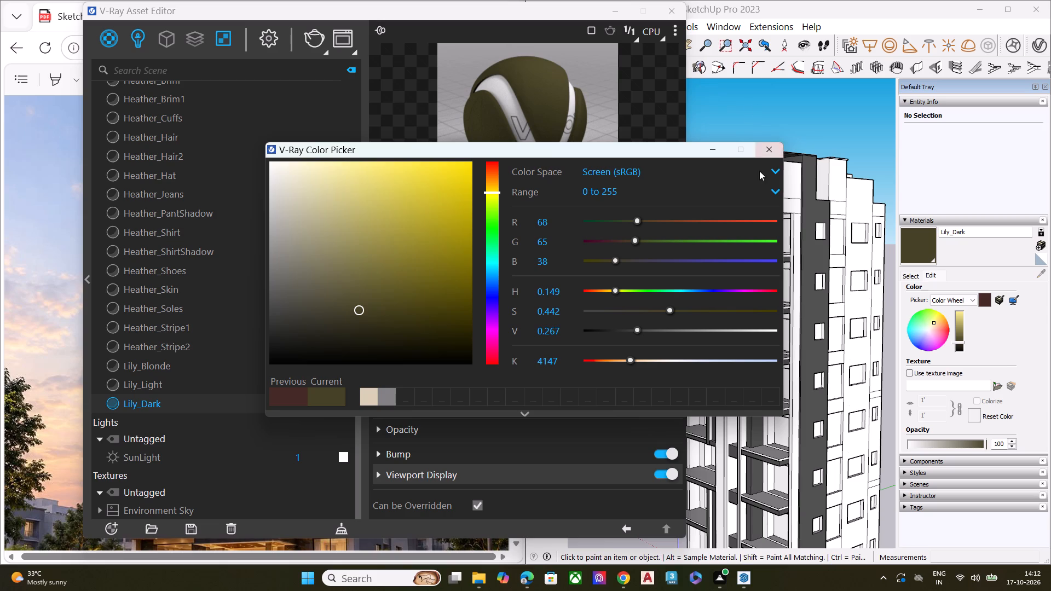
left_click(771, 153)
Permanently delete the 0135_DarkGray material in the V-Ray Asset Editor.
scroll(251, 325, "up", 9)
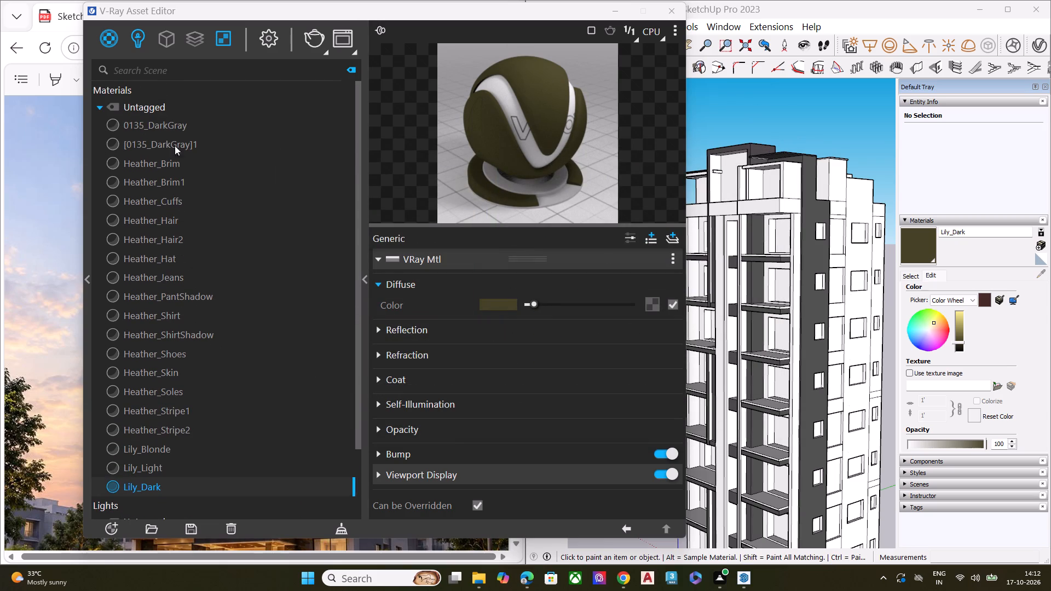
left_click(176, 121)
left_click(180, 125)
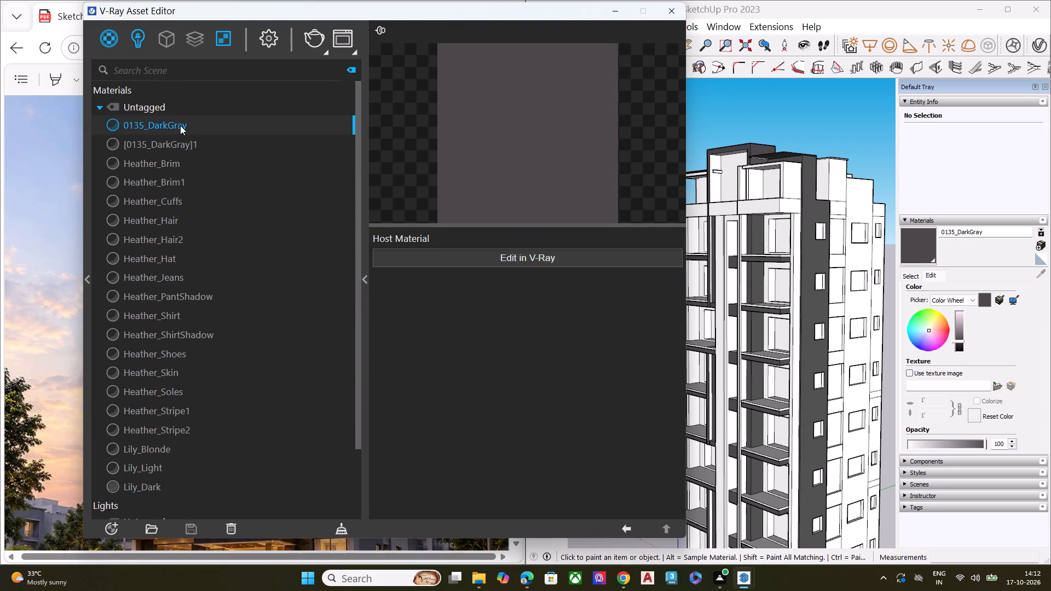
right_click(218, 119)
left_click(251, 196)
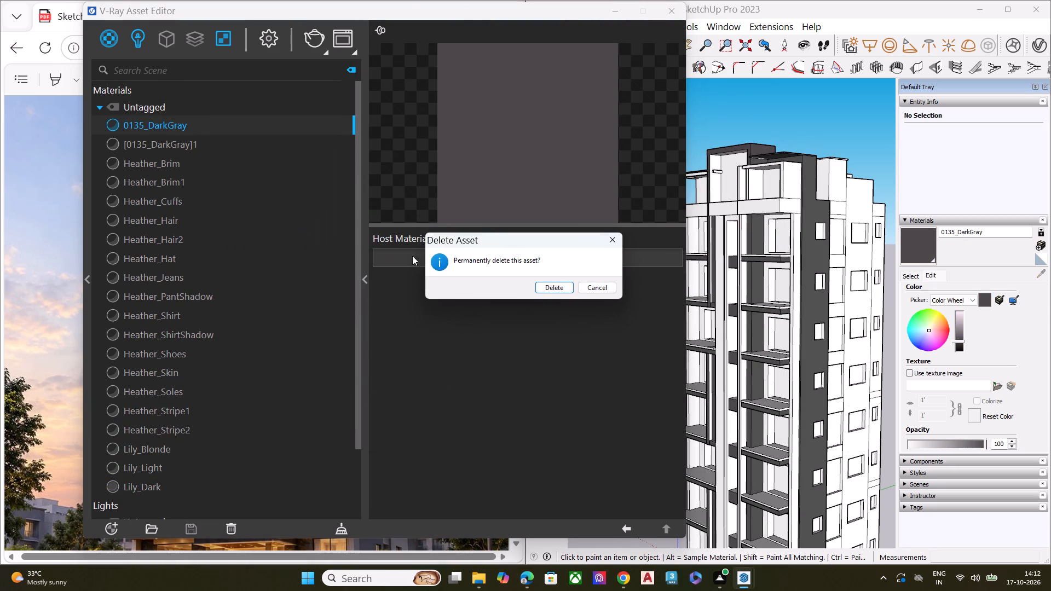
left_click(563, 287)
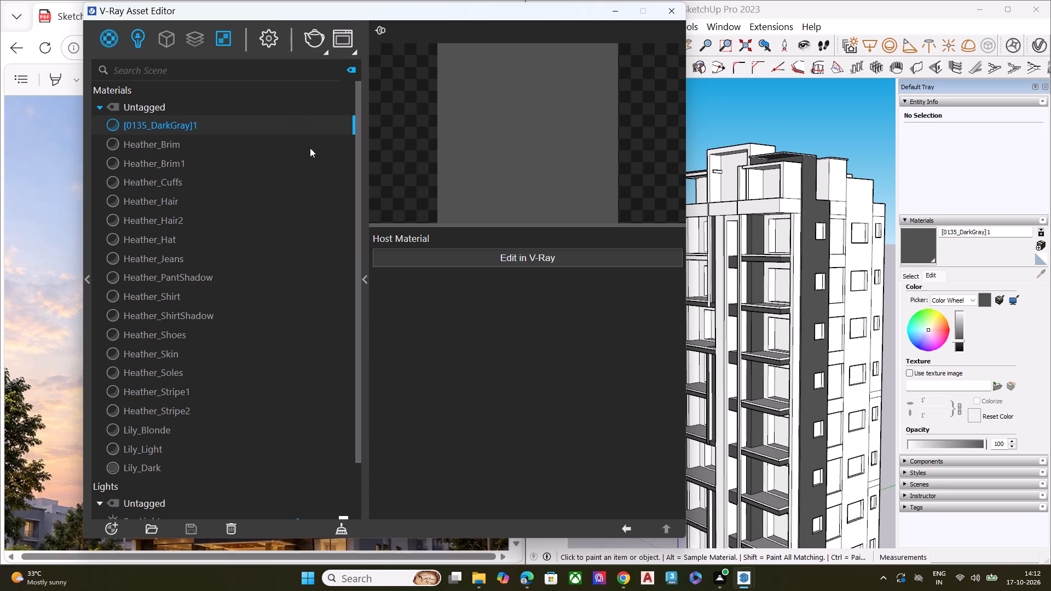
Make the [0135_DarkGray]1 host material editable as a V-Ray material and open its diffuse colour for editing.
left_click(259, 126)
right_click(259, 126)
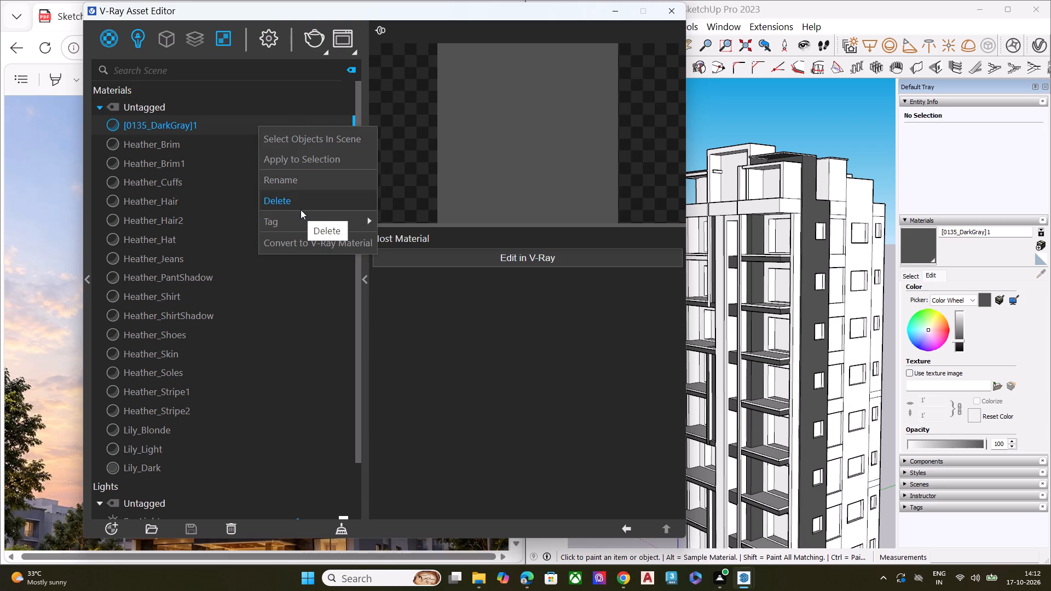
left_click(463, 266)
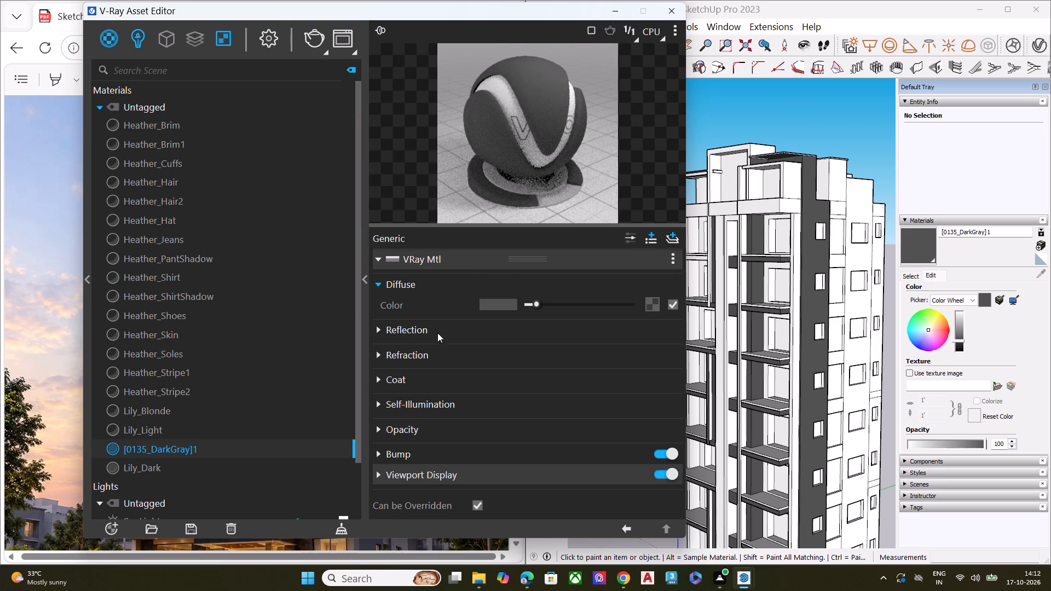
left_click(491, 308)
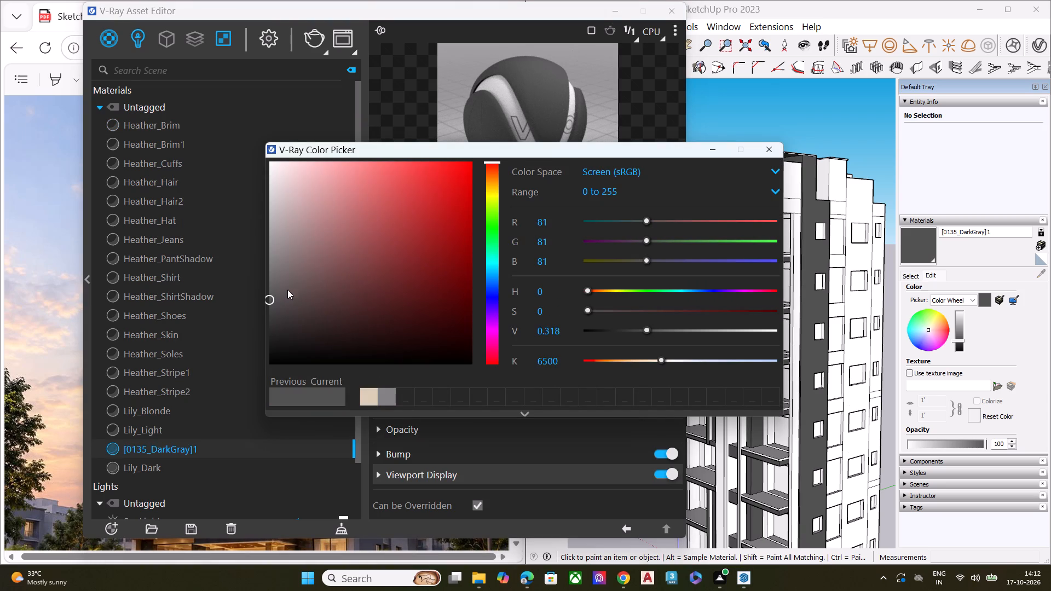
left_click_drag(597, 146, 449, 77)
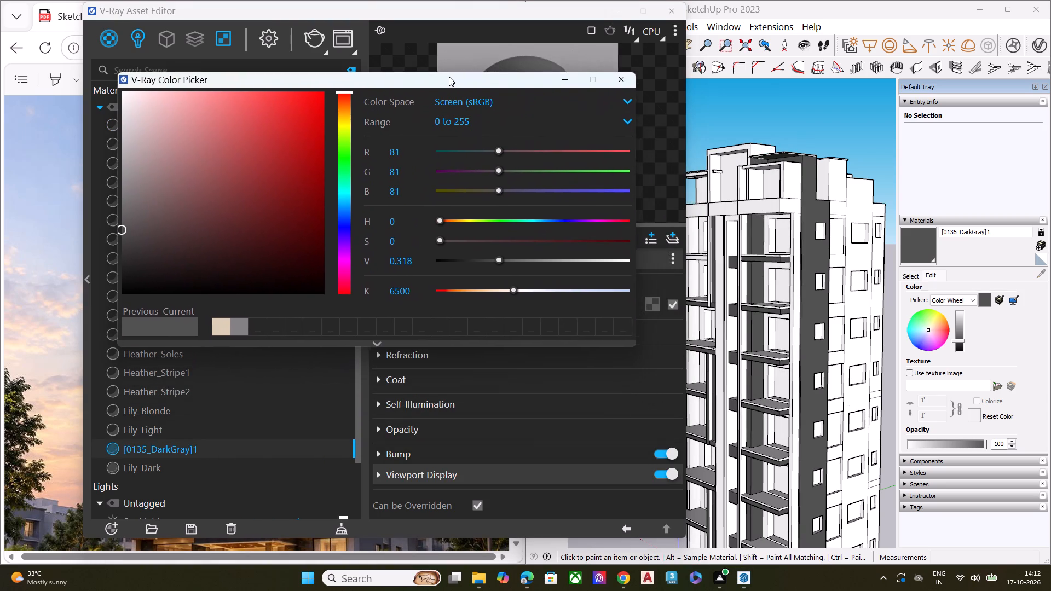
left_click_drag(449, 77, 450, 76)
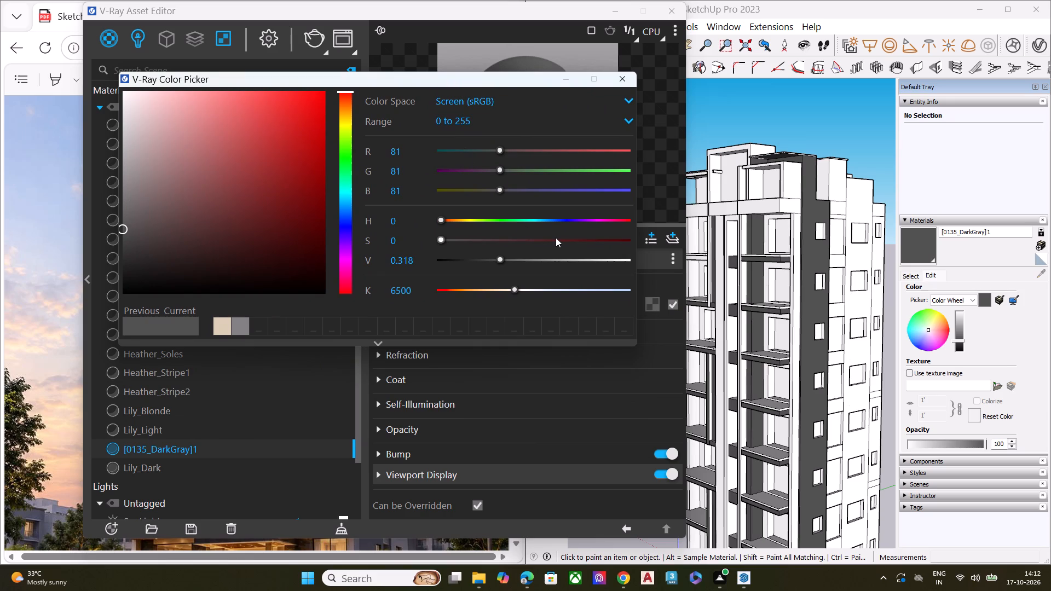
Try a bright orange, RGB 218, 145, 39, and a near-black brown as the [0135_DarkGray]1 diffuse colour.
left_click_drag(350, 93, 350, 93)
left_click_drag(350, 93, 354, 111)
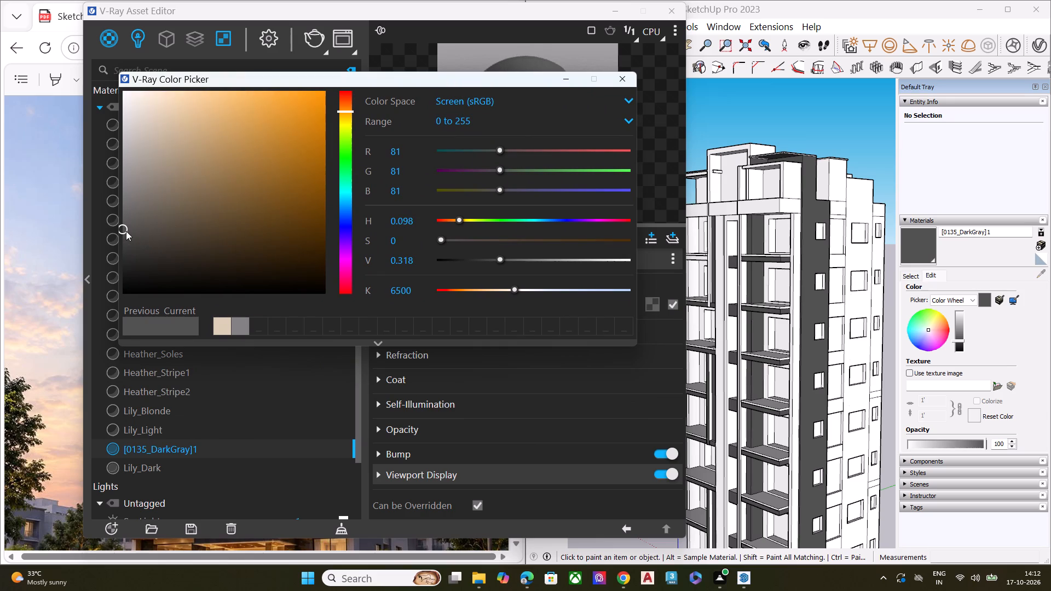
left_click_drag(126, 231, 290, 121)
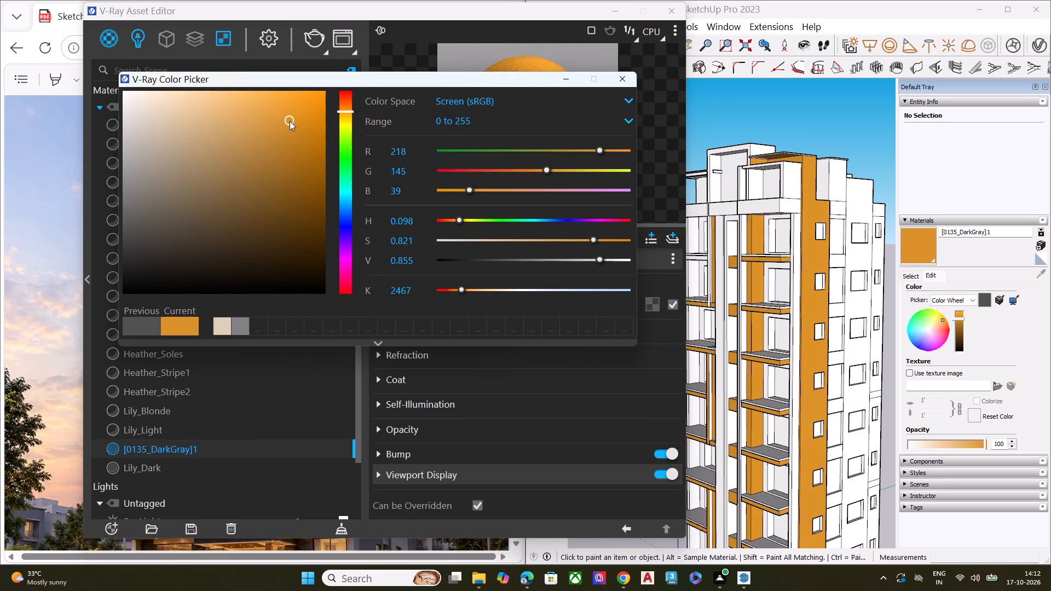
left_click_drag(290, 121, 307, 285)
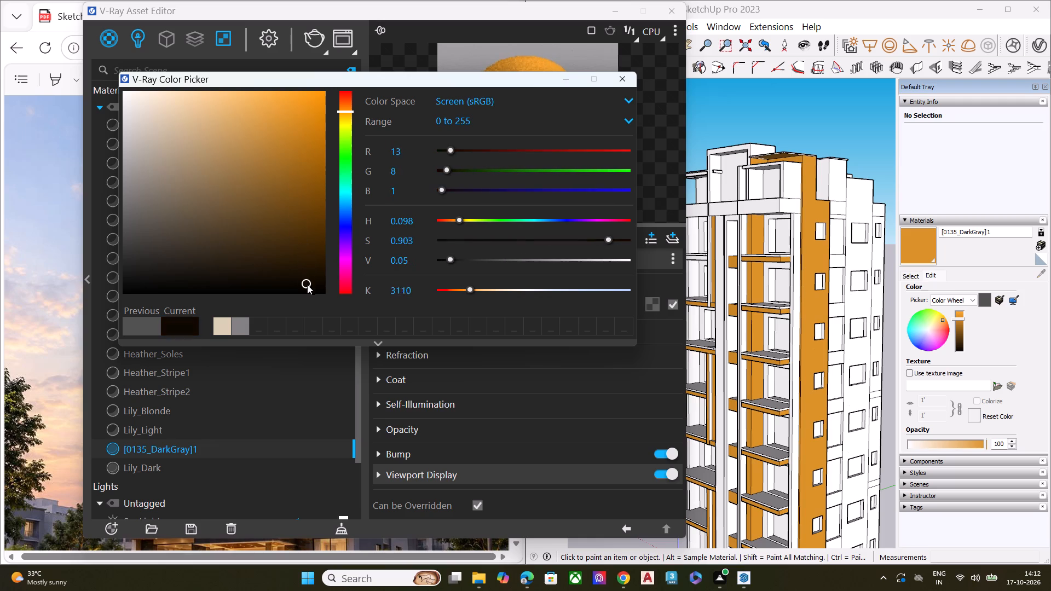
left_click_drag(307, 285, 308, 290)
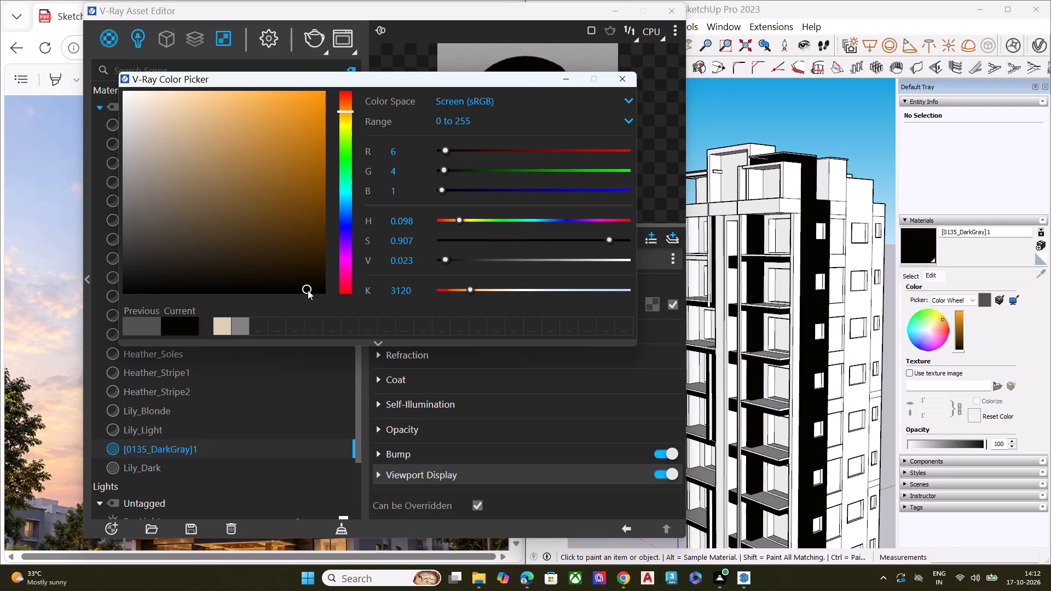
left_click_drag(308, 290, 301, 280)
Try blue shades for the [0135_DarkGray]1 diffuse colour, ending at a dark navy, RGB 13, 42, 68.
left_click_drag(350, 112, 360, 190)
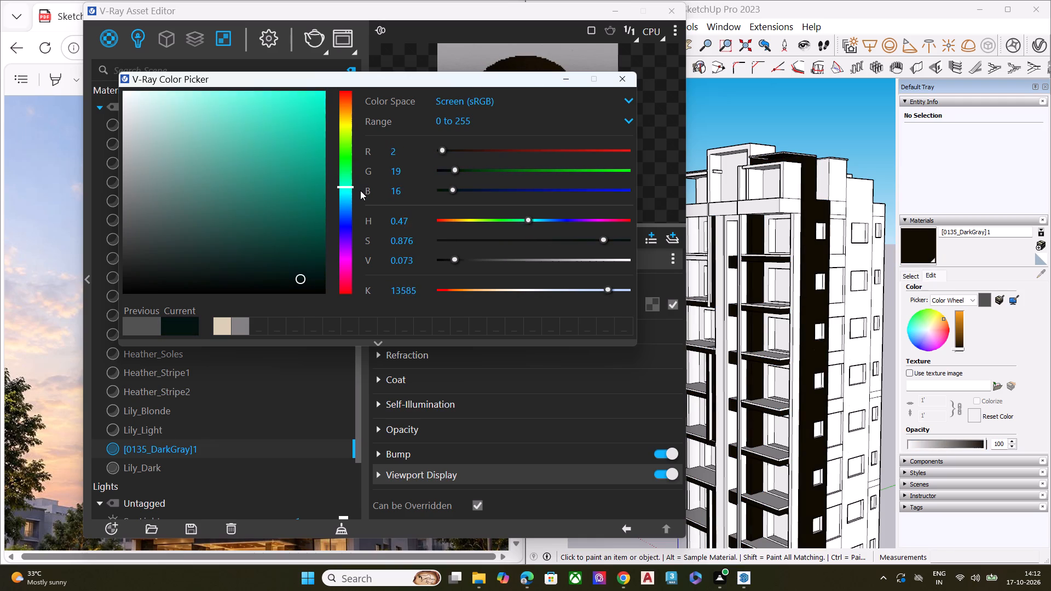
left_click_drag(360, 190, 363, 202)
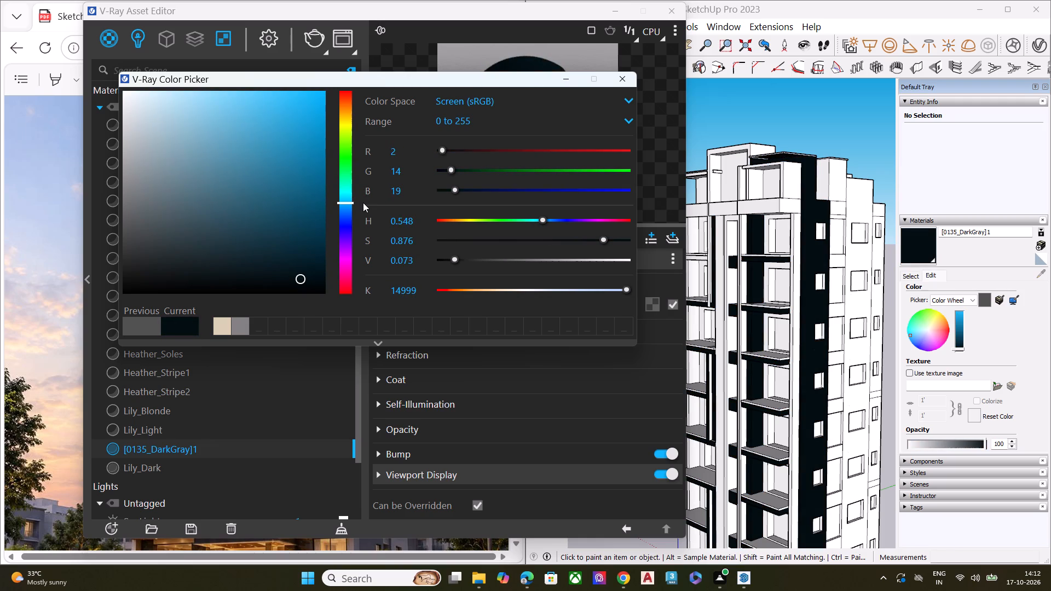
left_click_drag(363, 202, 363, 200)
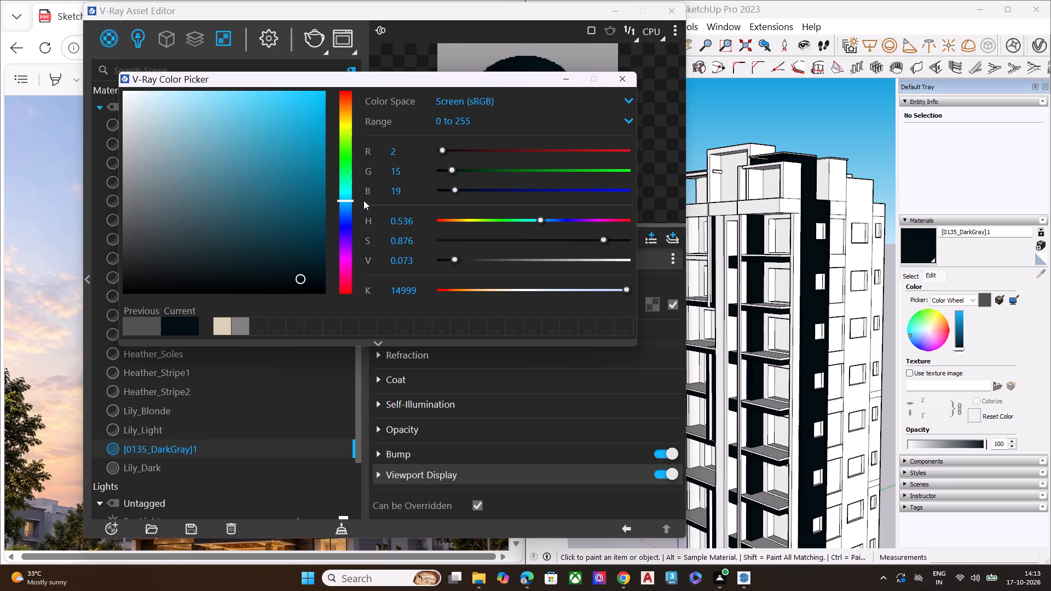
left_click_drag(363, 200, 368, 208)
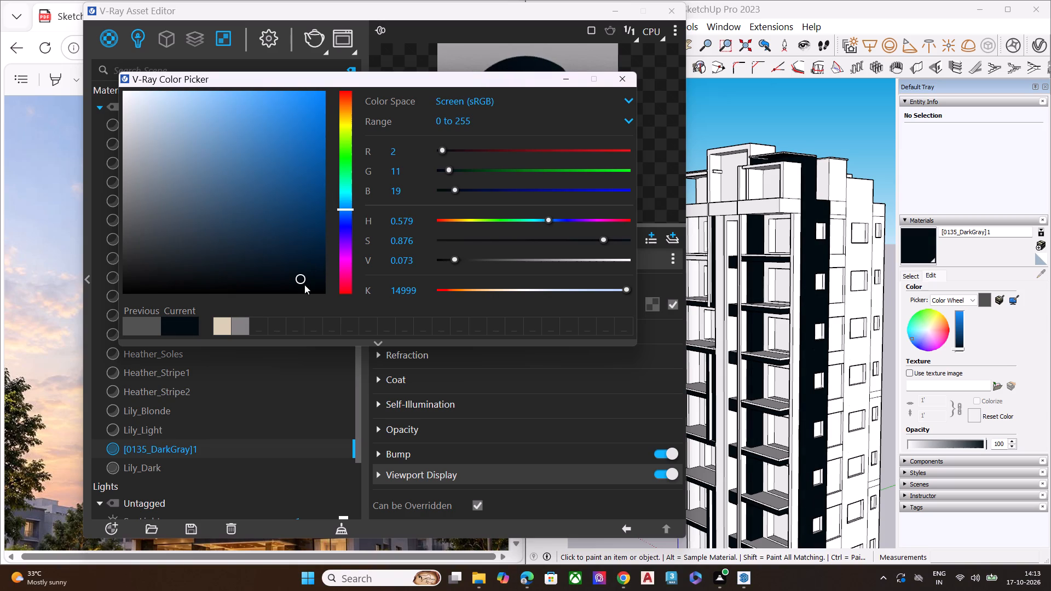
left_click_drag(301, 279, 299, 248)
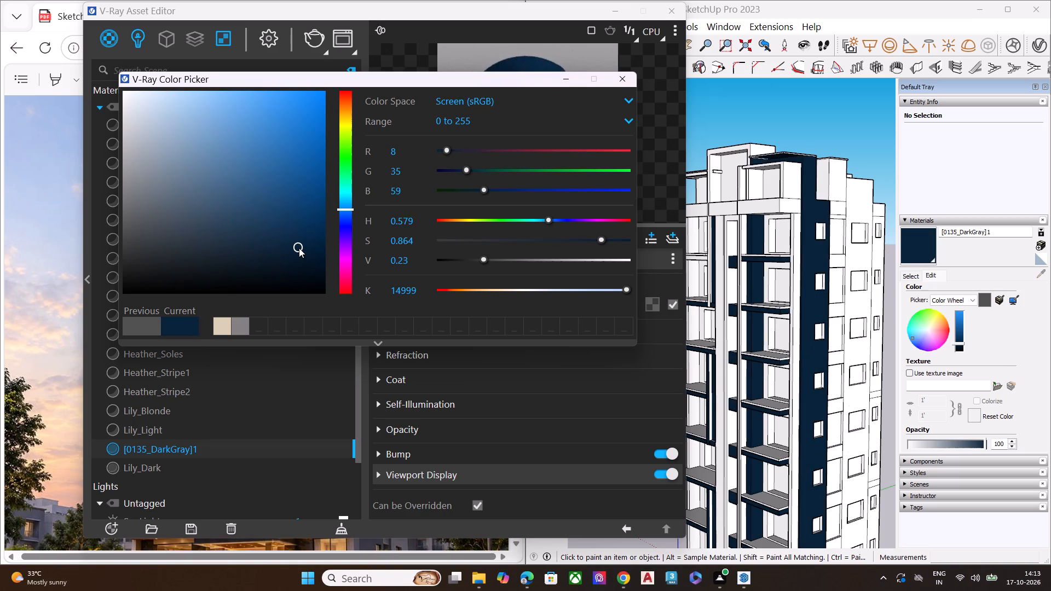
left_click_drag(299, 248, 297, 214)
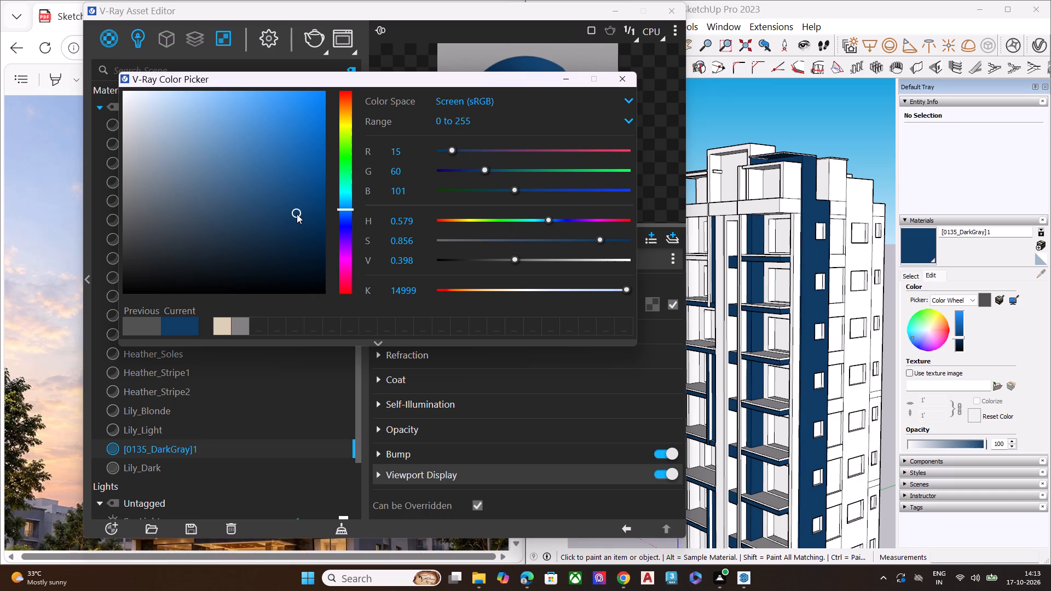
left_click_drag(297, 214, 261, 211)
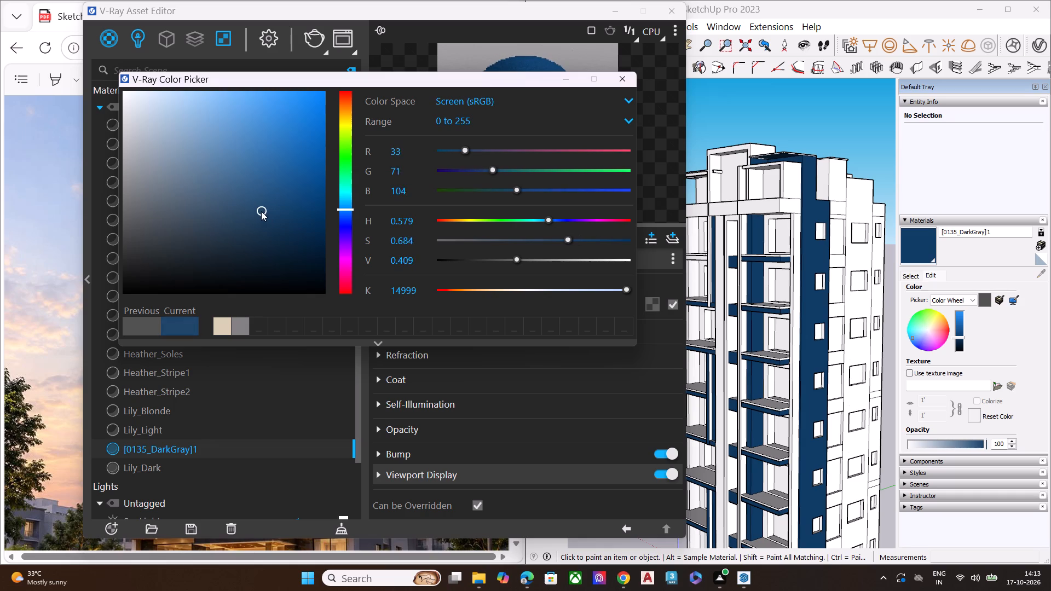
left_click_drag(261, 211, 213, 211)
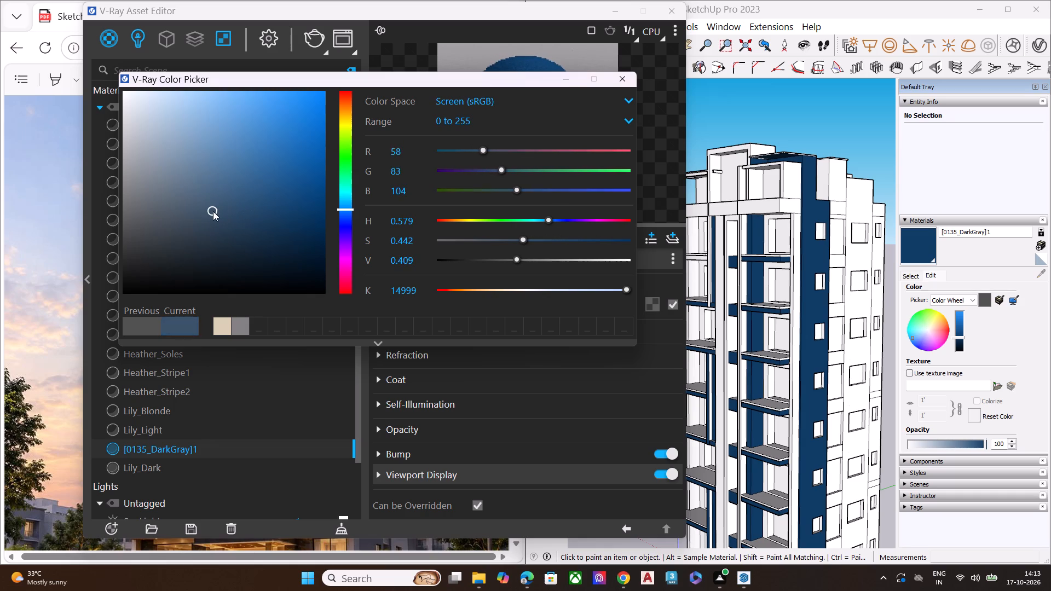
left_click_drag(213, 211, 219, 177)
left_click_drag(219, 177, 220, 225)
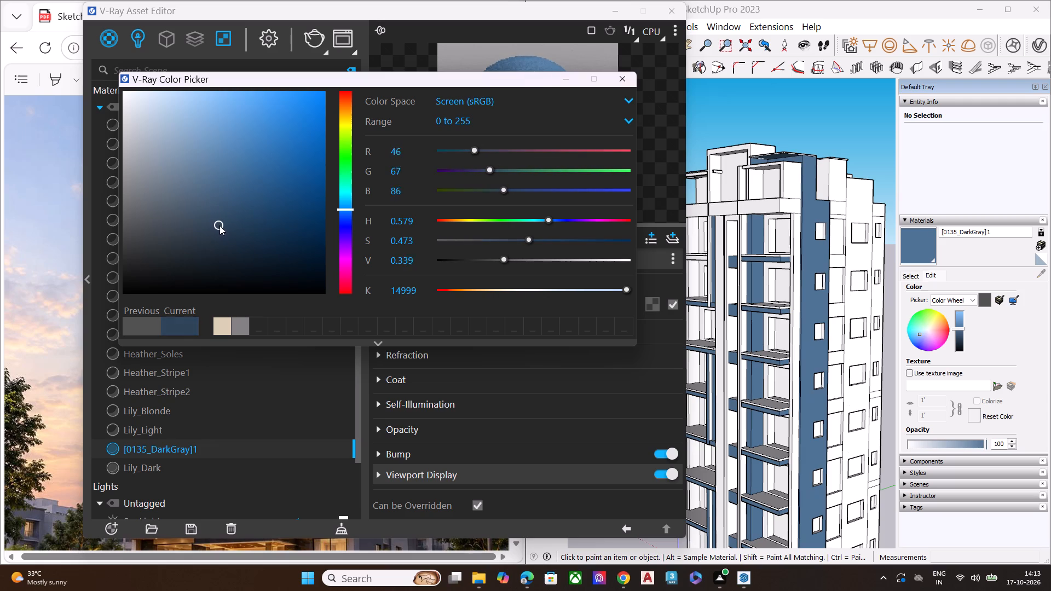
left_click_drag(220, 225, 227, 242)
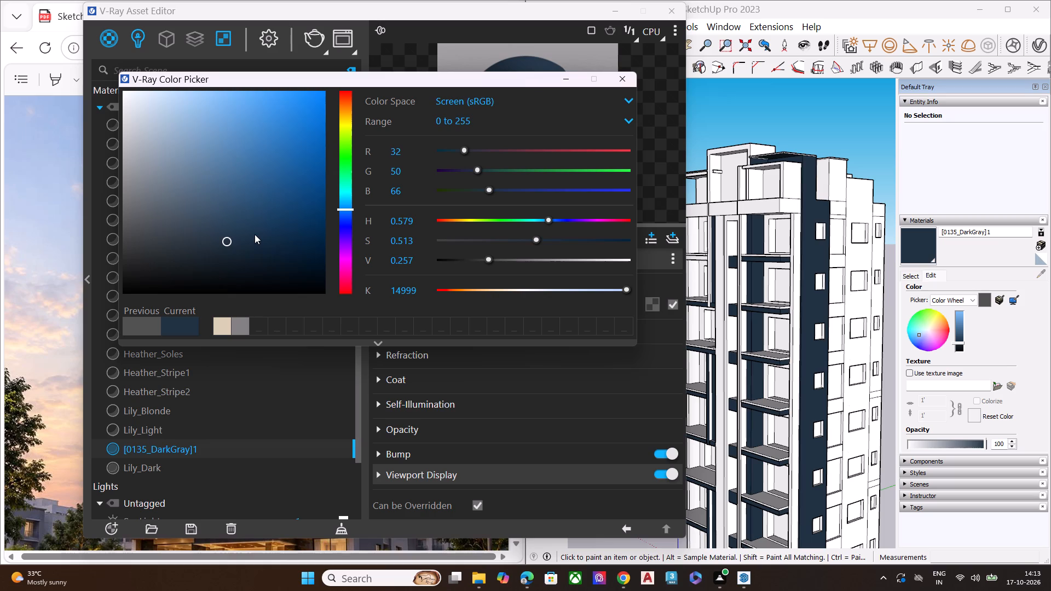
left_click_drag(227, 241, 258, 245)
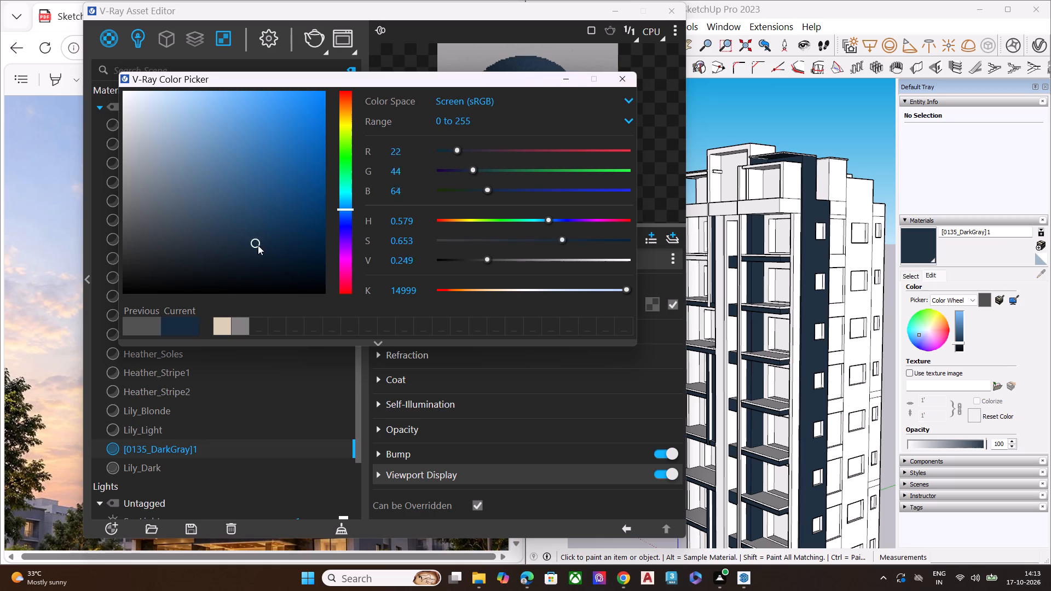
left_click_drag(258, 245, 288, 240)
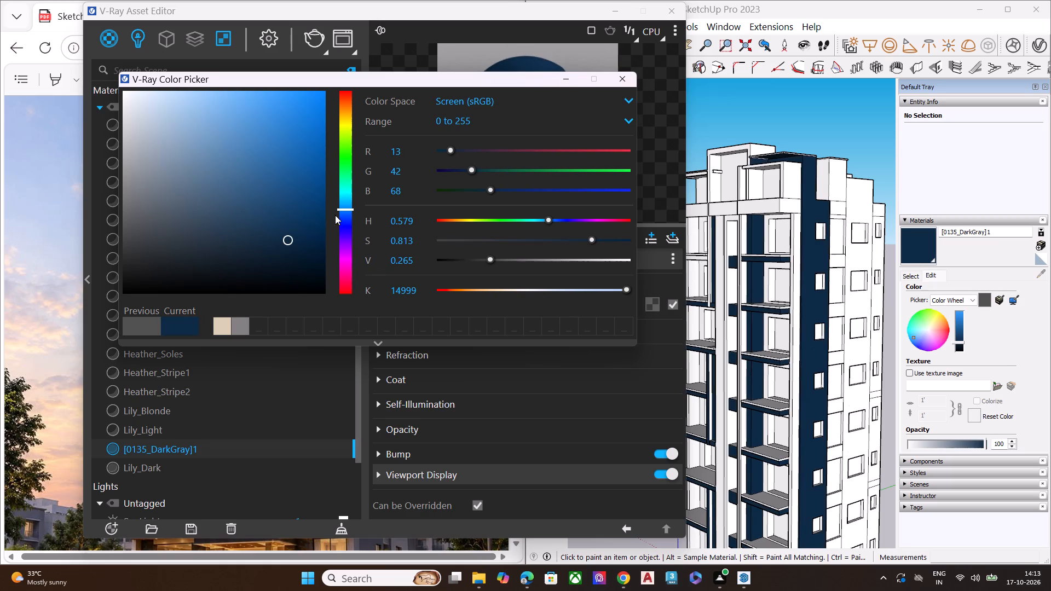
Change the [0135_DarkGray]1 diffuse colour to a deep maroon, RGB 107, 6, 29.
left_click_drag(347, 210, 350, 240)
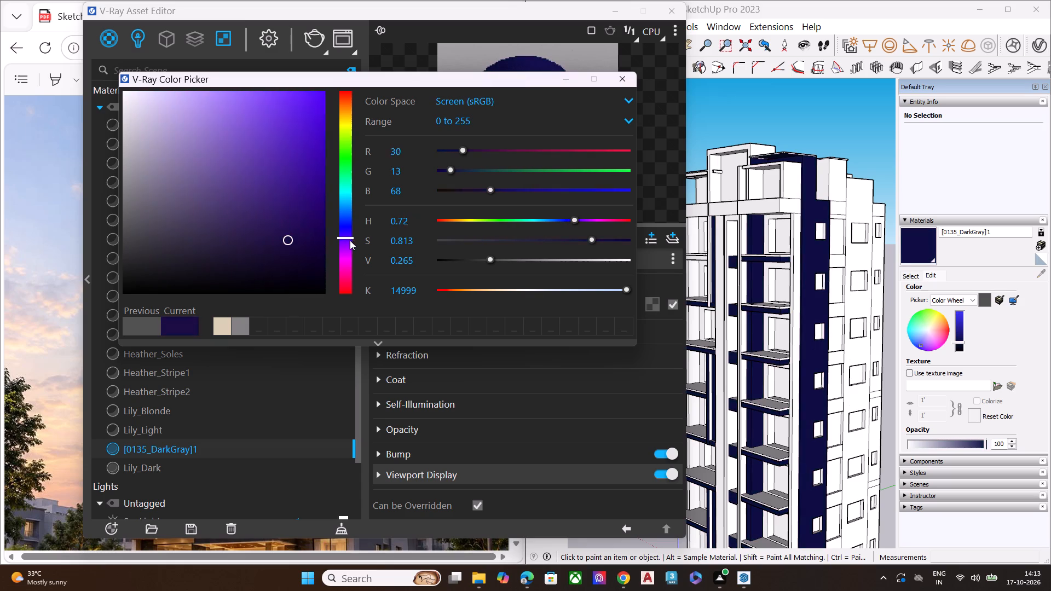
left_click_drag(350, 240, 358, 286)
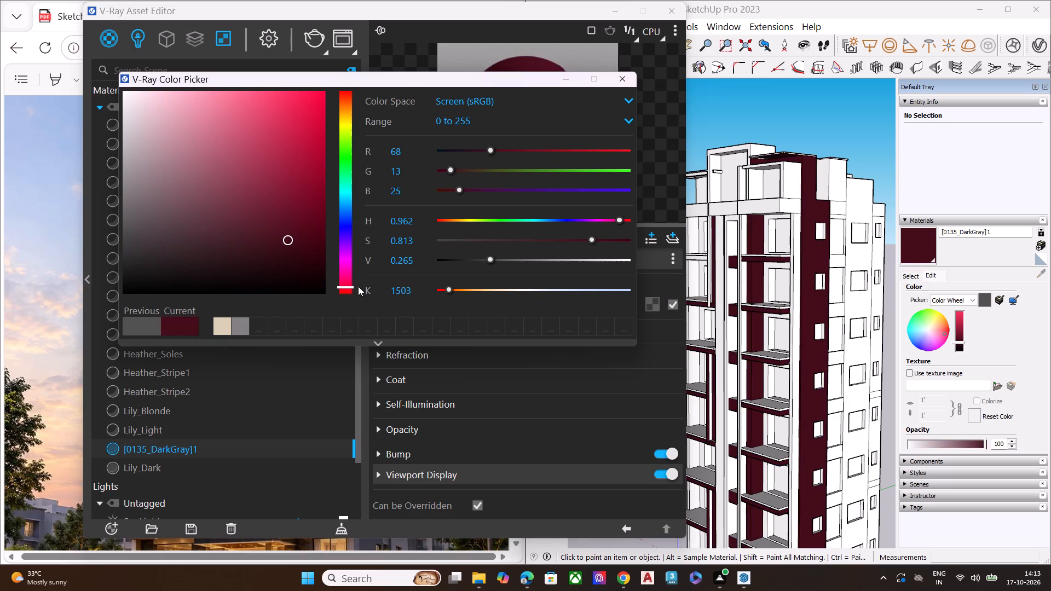
left_click_drag(290, 237, 287, 233)
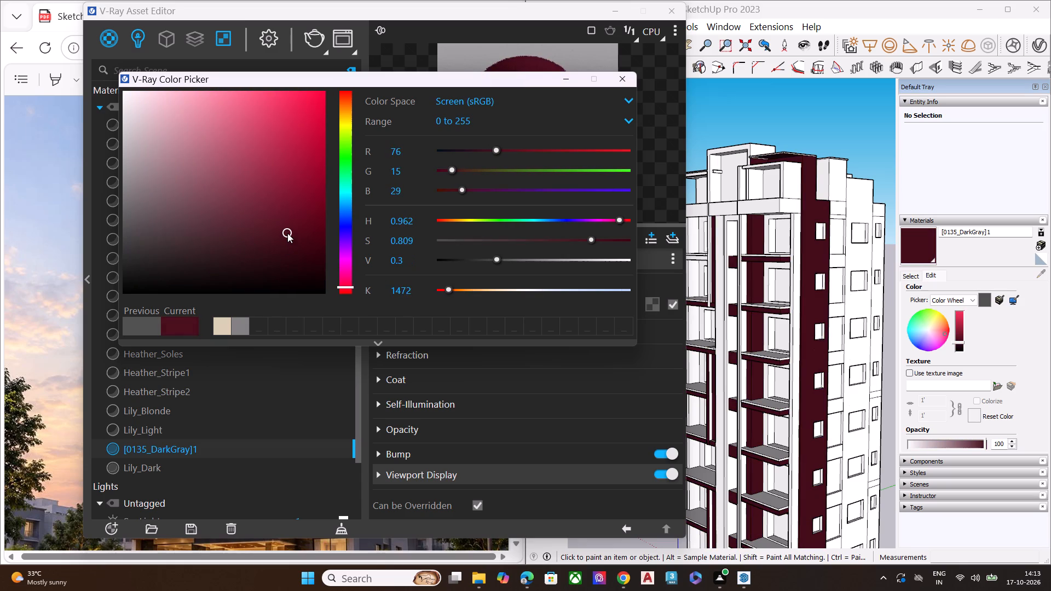
left_click_drag(287, 233, 308, 234)
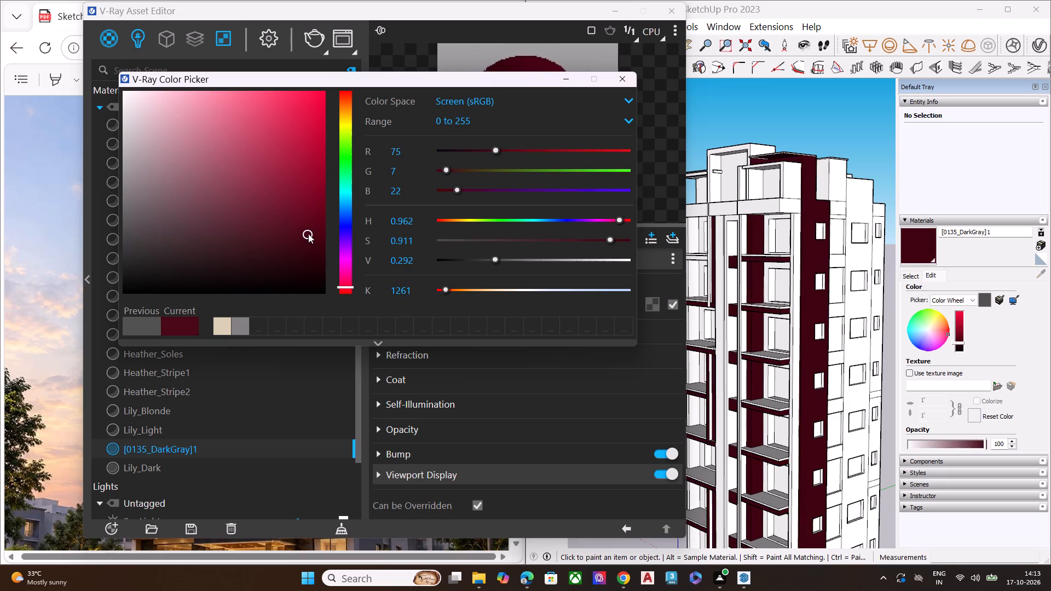
left_click_drag(308, 234, 314, 209)
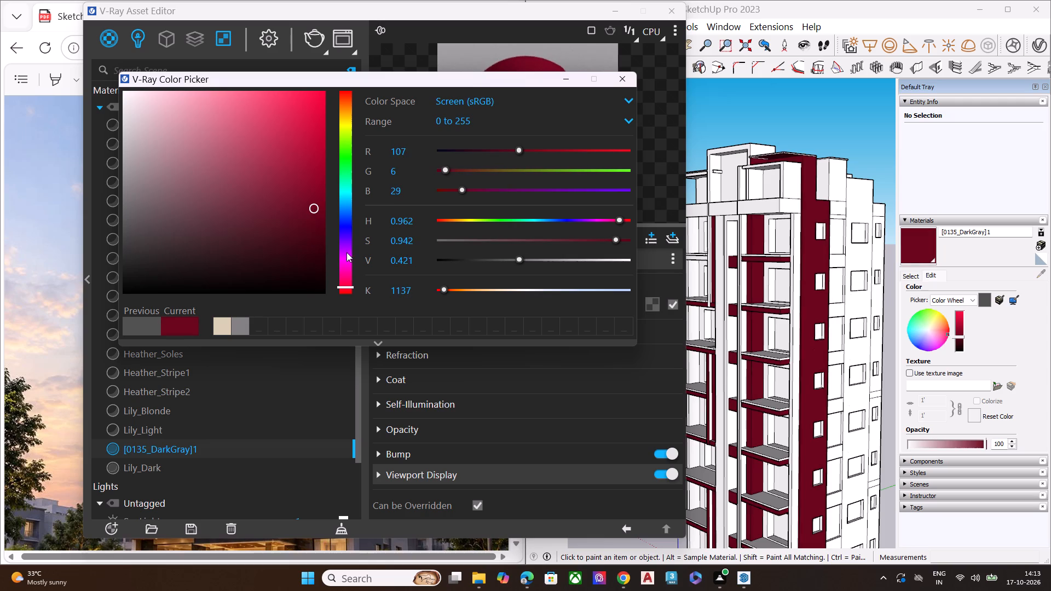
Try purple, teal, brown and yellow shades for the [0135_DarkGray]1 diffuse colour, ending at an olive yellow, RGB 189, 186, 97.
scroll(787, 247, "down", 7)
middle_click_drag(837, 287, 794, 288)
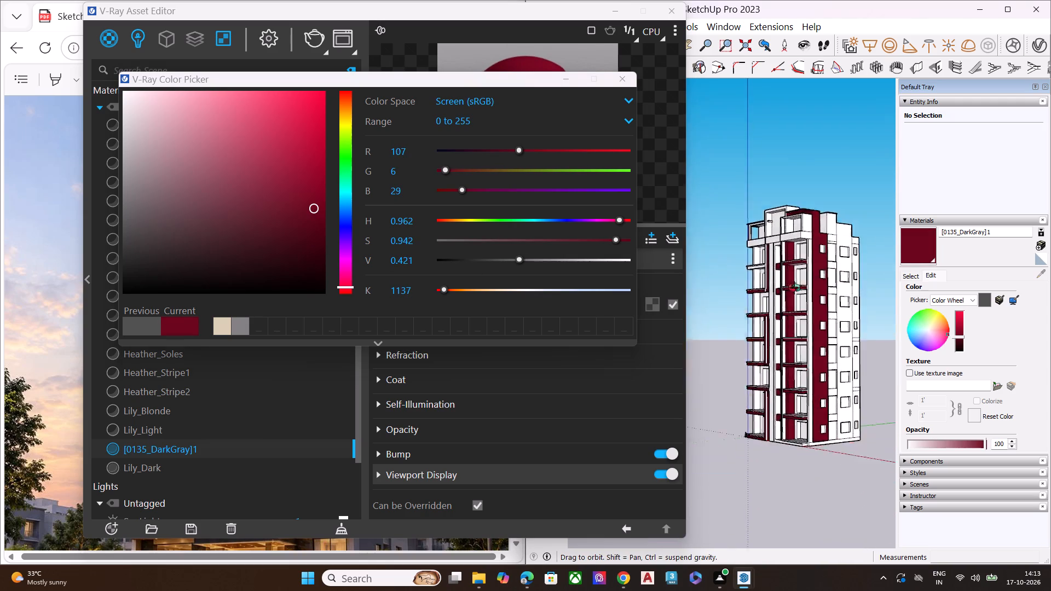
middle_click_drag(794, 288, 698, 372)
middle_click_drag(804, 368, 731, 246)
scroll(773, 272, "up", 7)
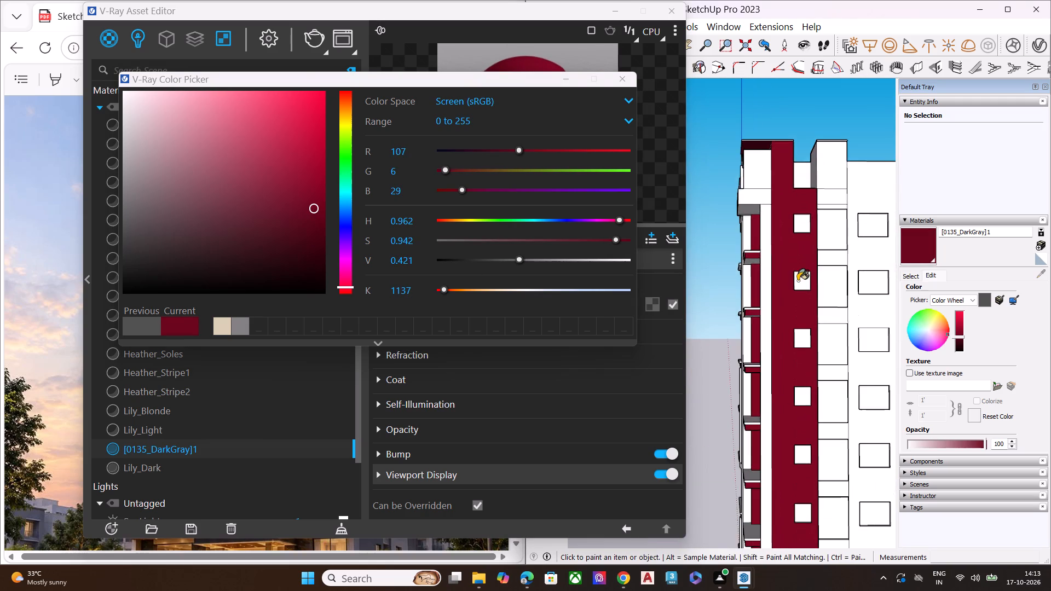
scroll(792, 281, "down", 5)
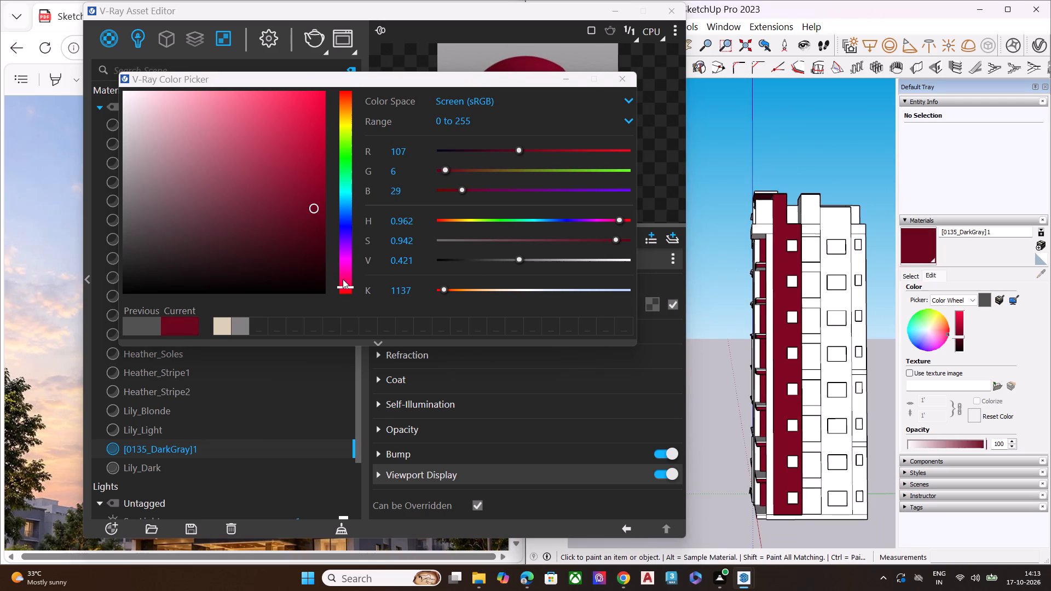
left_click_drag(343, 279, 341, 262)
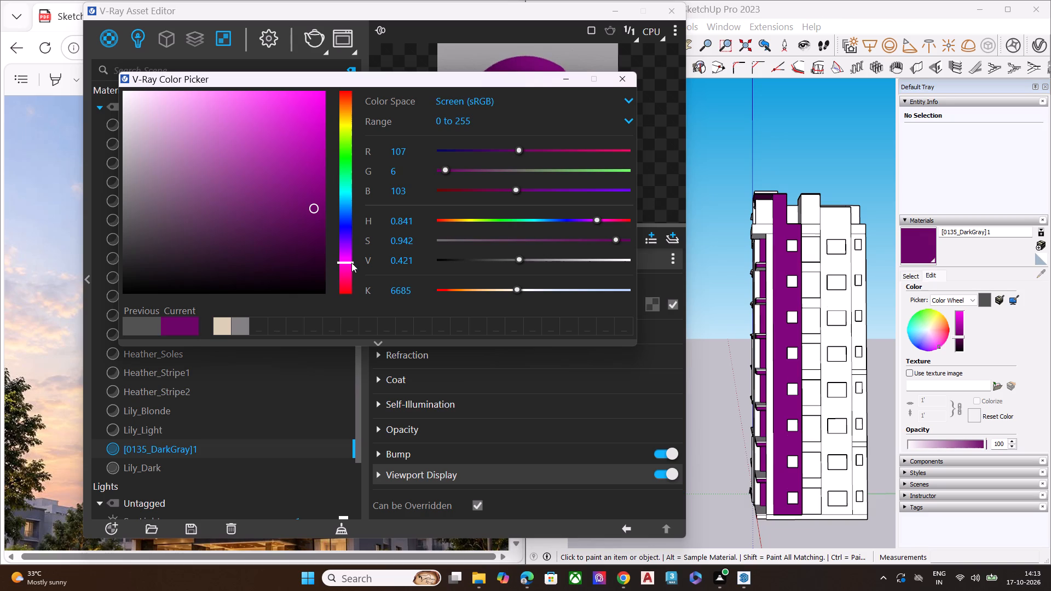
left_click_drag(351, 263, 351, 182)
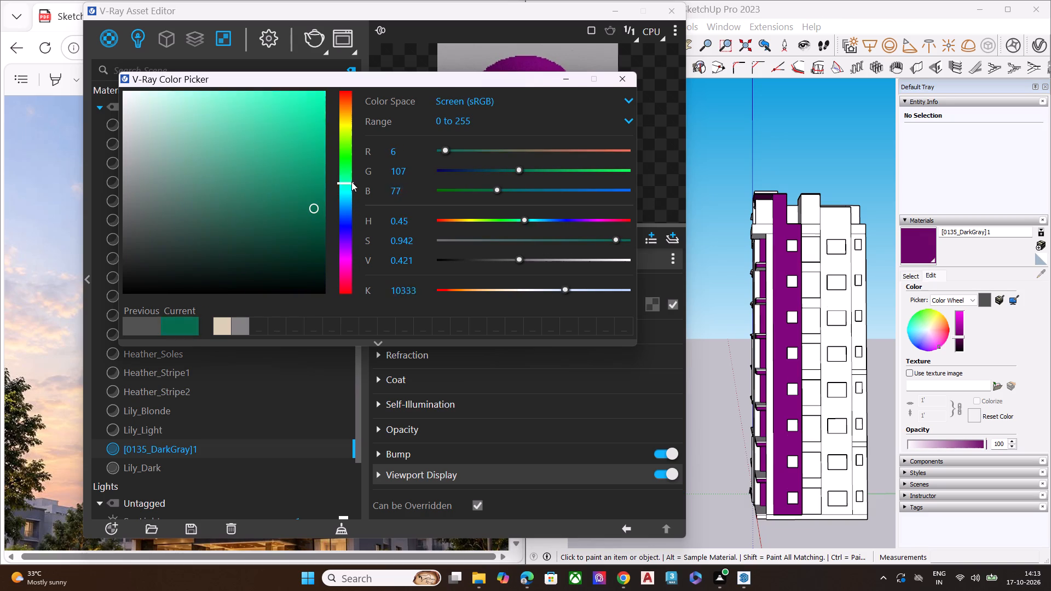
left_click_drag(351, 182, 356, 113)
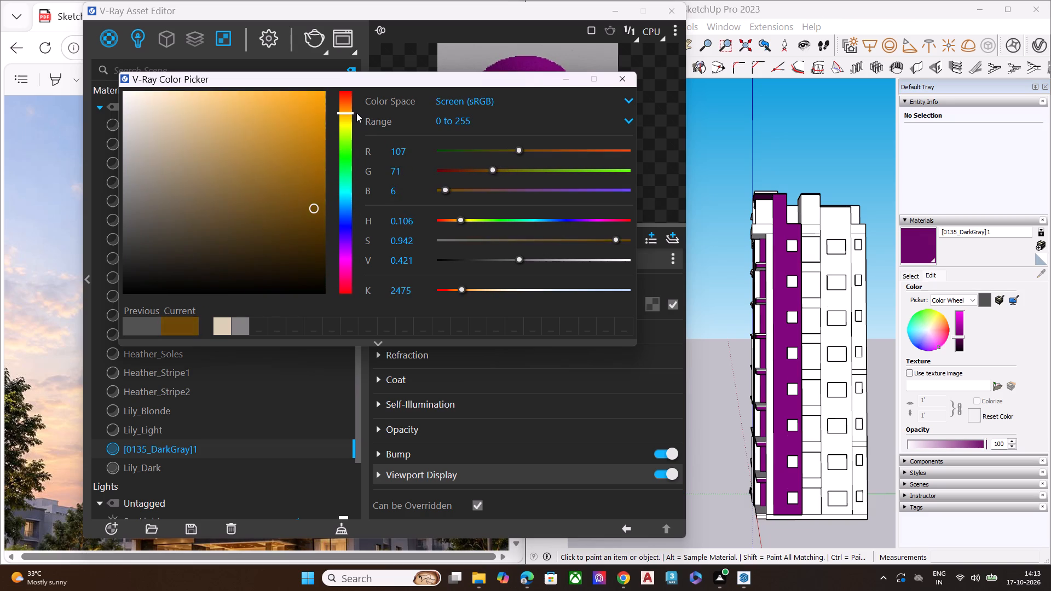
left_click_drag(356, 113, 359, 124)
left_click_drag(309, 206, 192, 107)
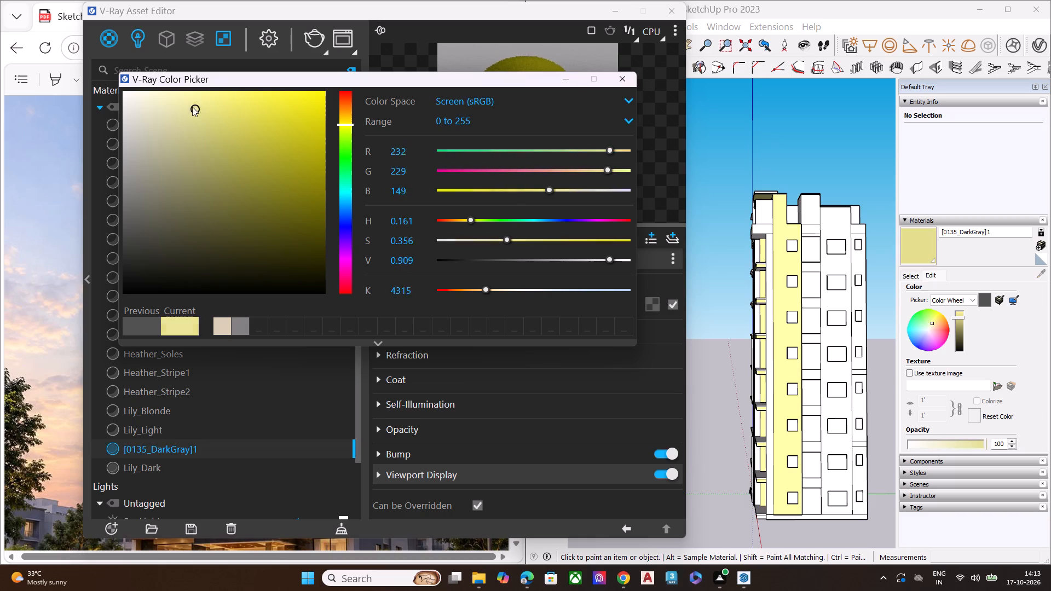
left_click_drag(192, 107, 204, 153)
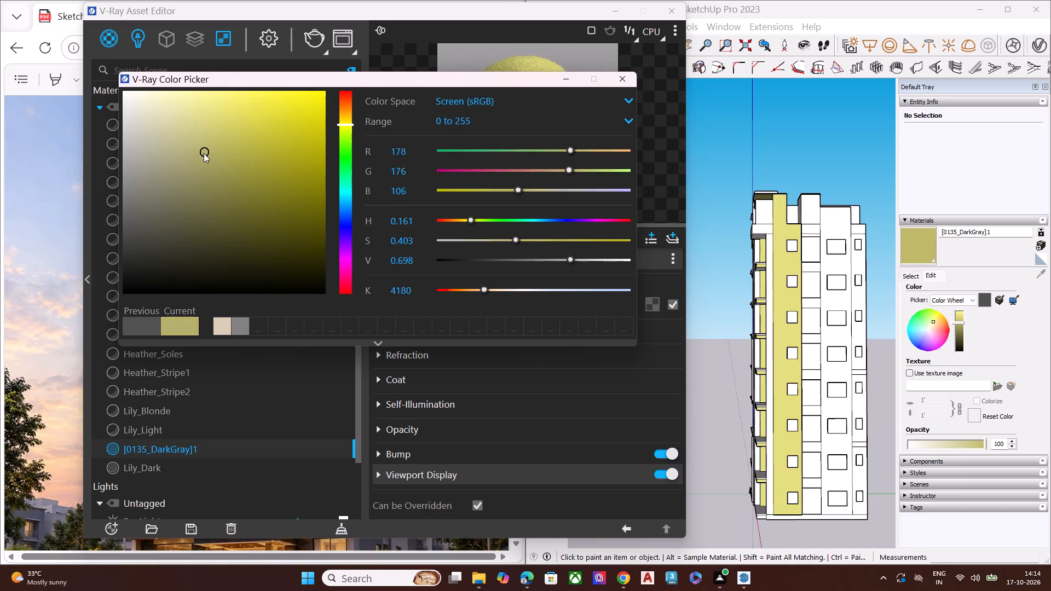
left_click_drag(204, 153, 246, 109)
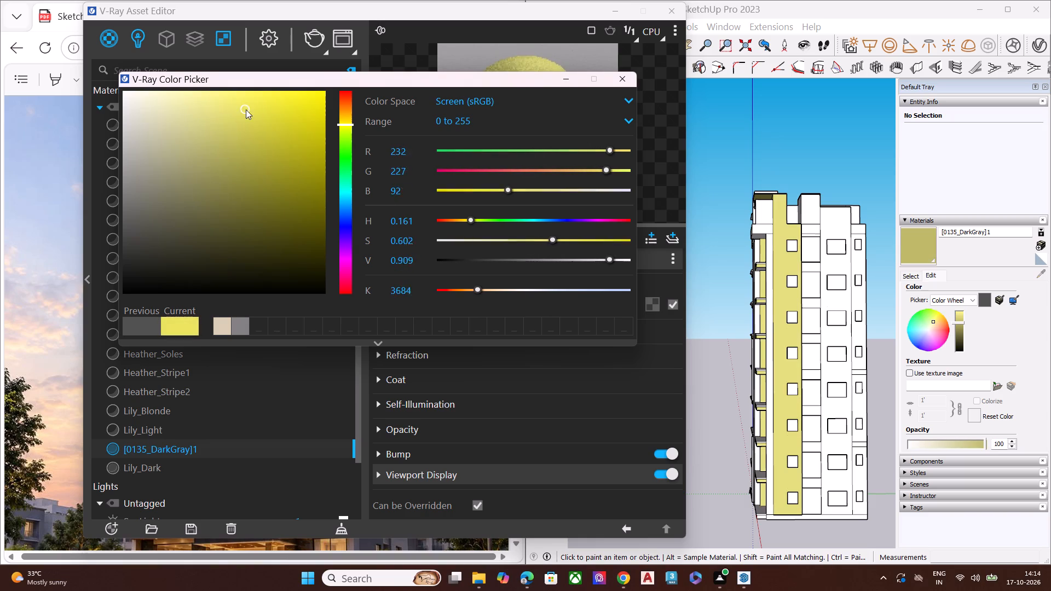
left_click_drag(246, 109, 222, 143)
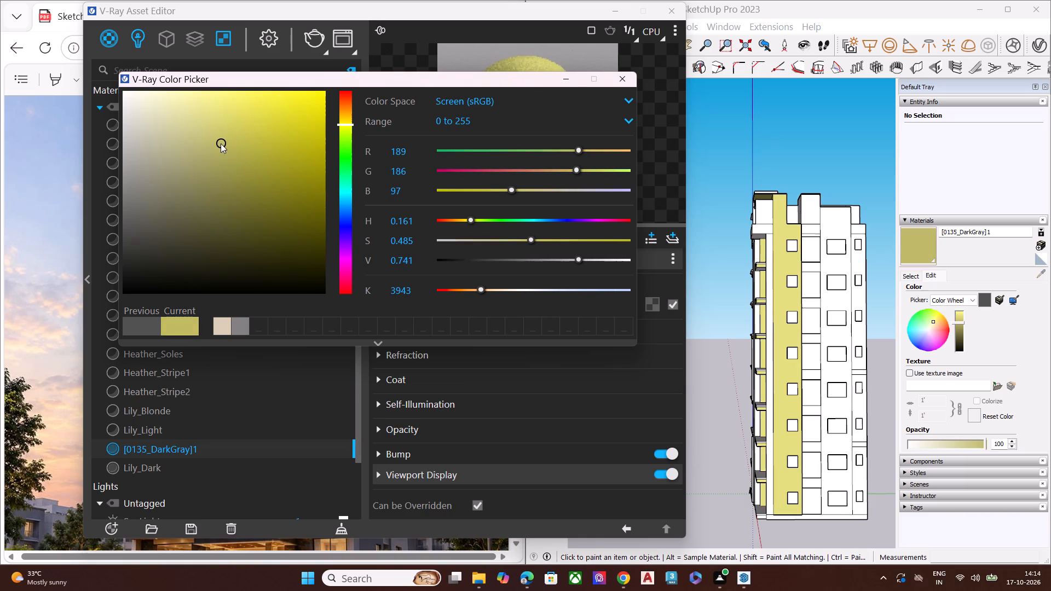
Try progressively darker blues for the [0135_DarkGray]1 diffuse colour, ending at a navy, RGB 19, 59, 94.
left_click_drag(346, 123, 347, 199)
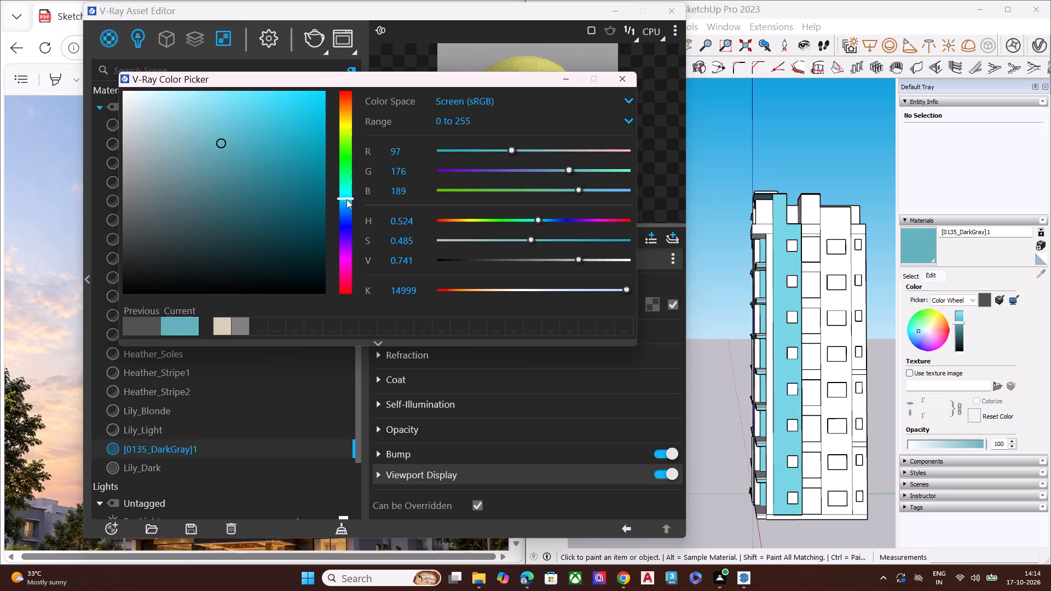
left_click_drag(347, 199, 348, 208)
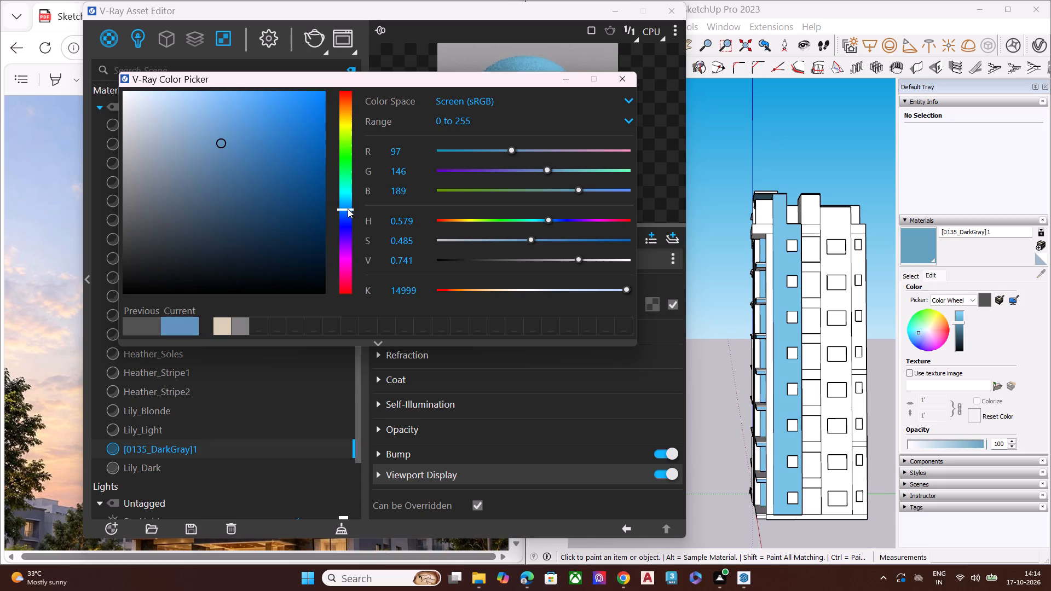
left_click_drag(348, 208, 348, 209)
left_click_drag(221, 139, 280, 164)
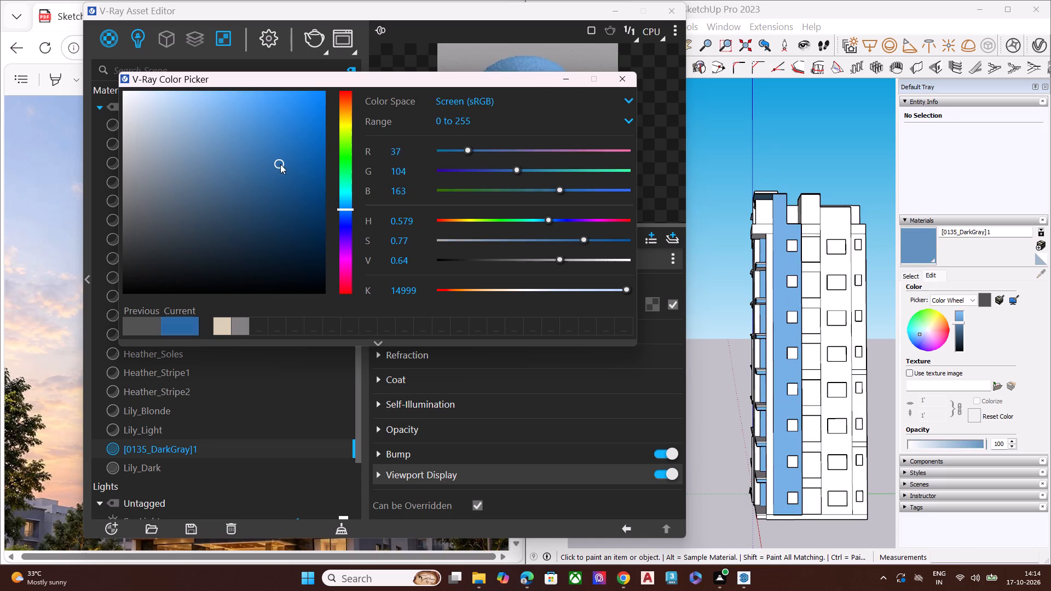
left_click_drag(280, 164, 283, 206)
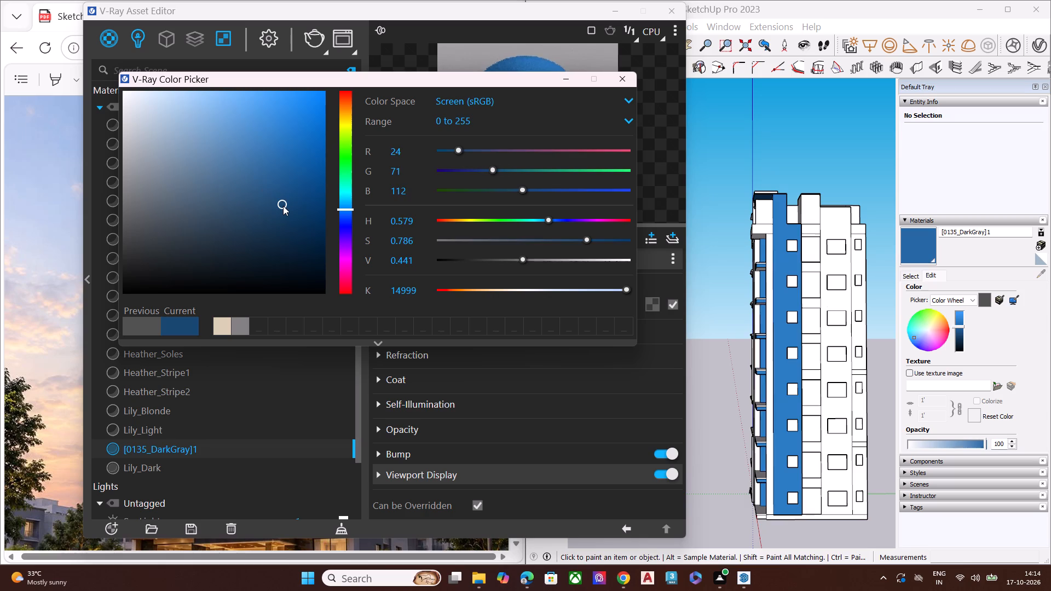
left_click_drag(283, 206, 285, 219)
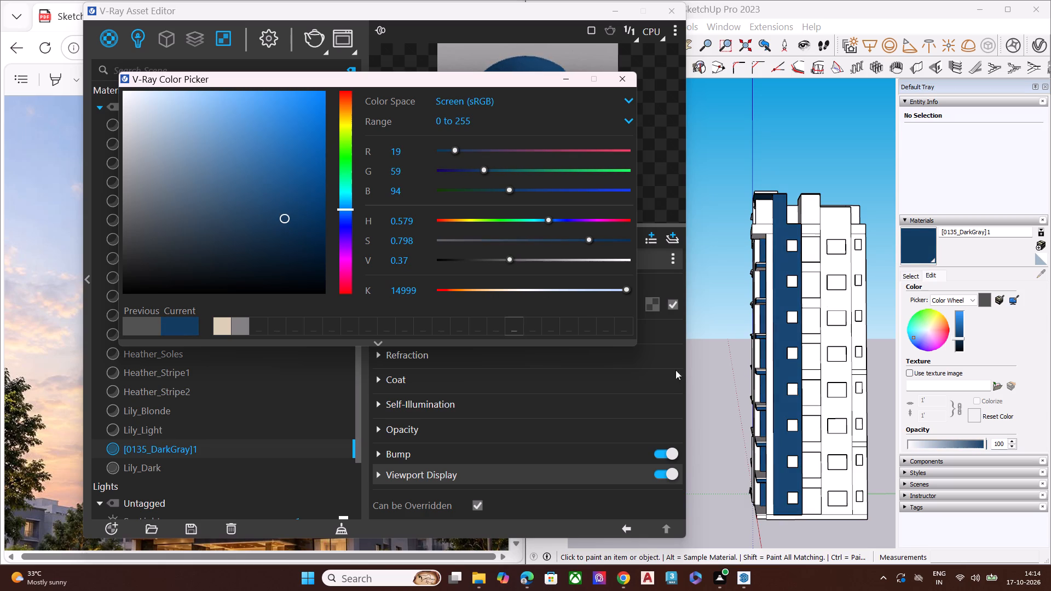
Examine the navy accent bands on the tower from several angles and compare them with the reference elevation in the PDF.
scroll(787, 370, "down", 6)
middle_click_drag(779, 402, 929, 351)
scroll(829, 422, "up", 9)
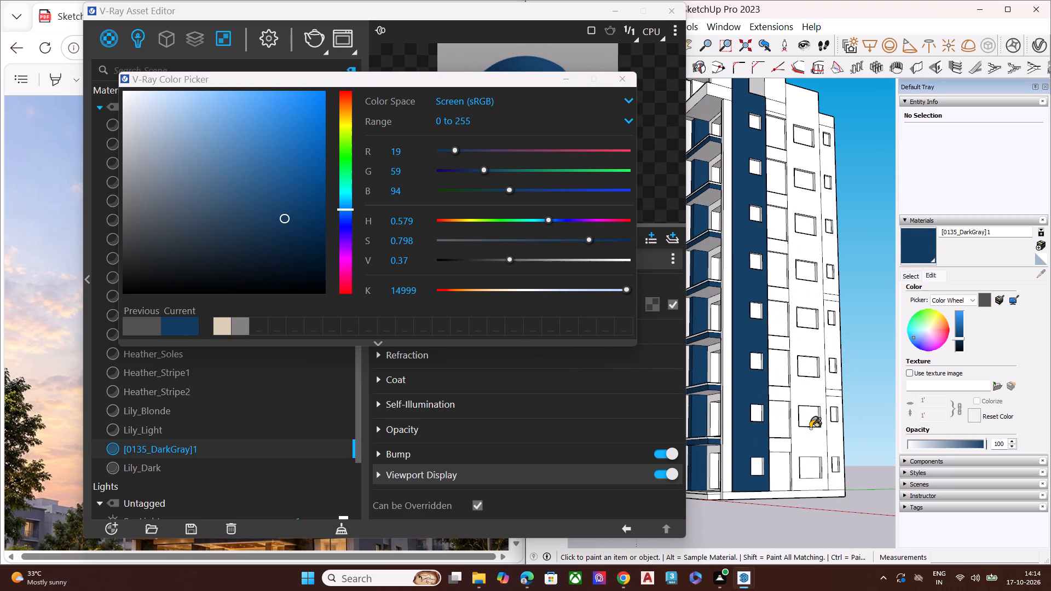
key("space")
type("b")
key("space")
double_click(857, 421)
scroll(873, 417, "down", 2)
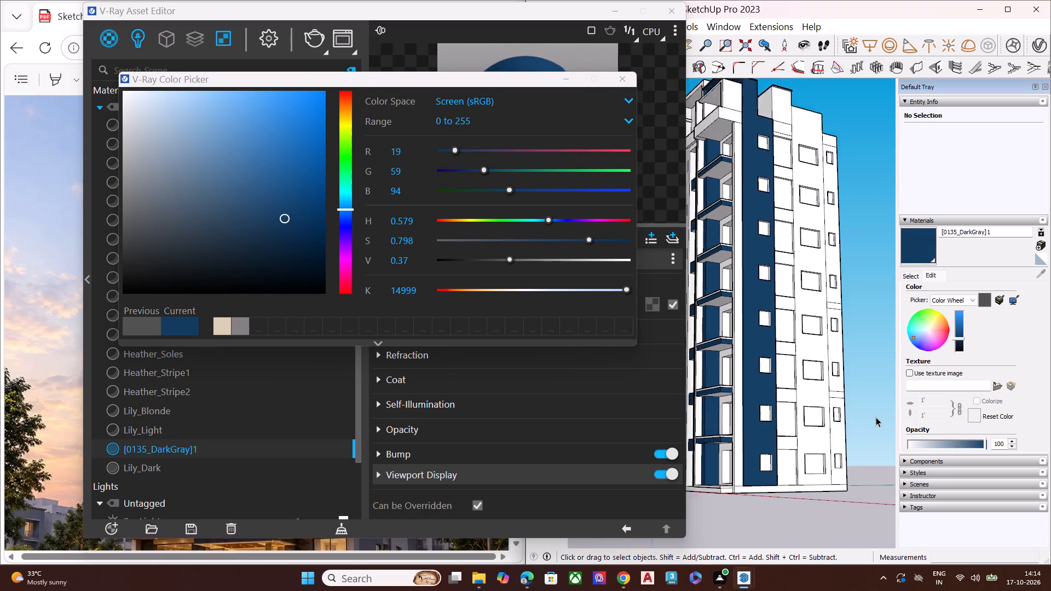
scroll(876, 417, "down", 4)
middle_click_drag(821, 448, 920, 569)
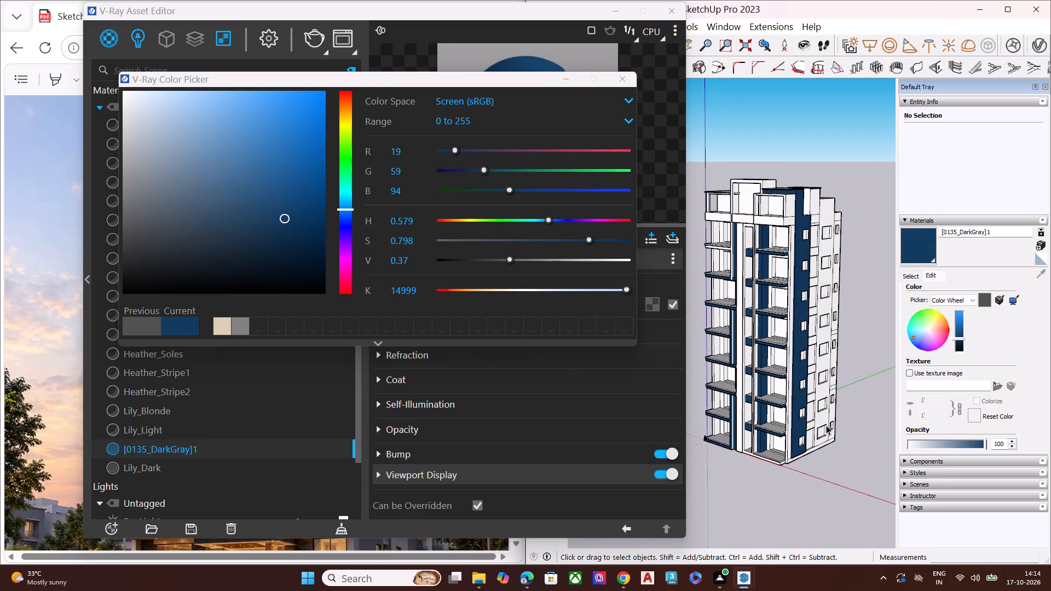
left_click_drag(419, 11, 317, 367)
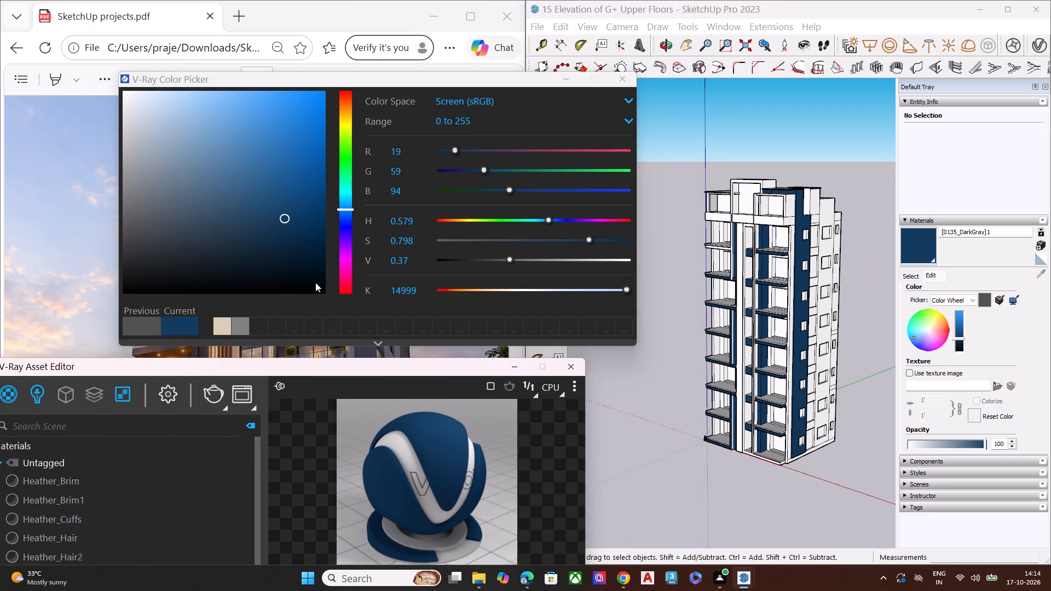
left_click_drag(411, 77, 314, 432)
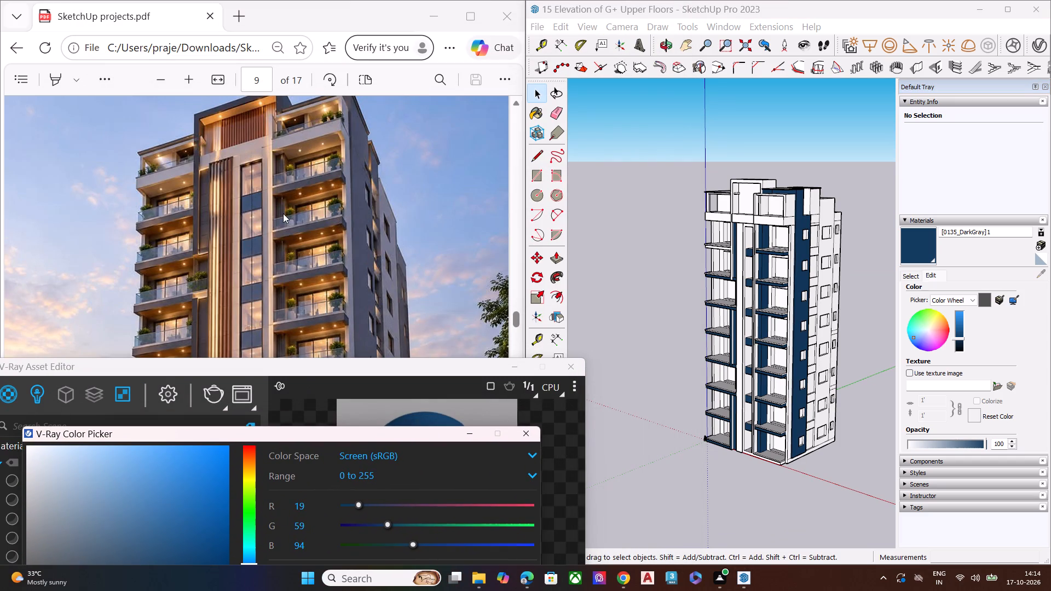
scroll(283, 213, "down", 5)
scroll(283, 213, "up", 2)
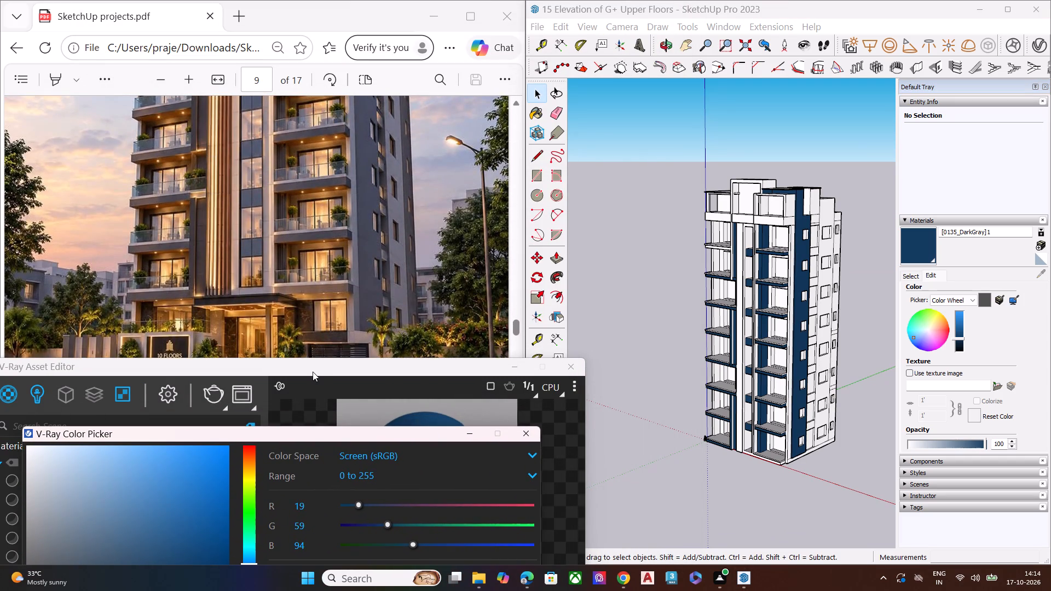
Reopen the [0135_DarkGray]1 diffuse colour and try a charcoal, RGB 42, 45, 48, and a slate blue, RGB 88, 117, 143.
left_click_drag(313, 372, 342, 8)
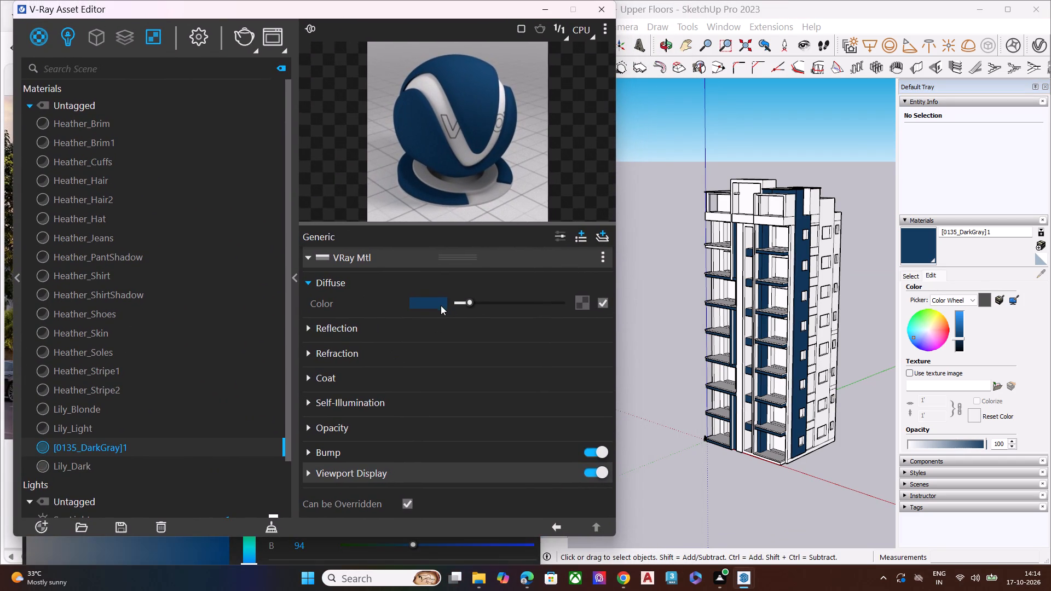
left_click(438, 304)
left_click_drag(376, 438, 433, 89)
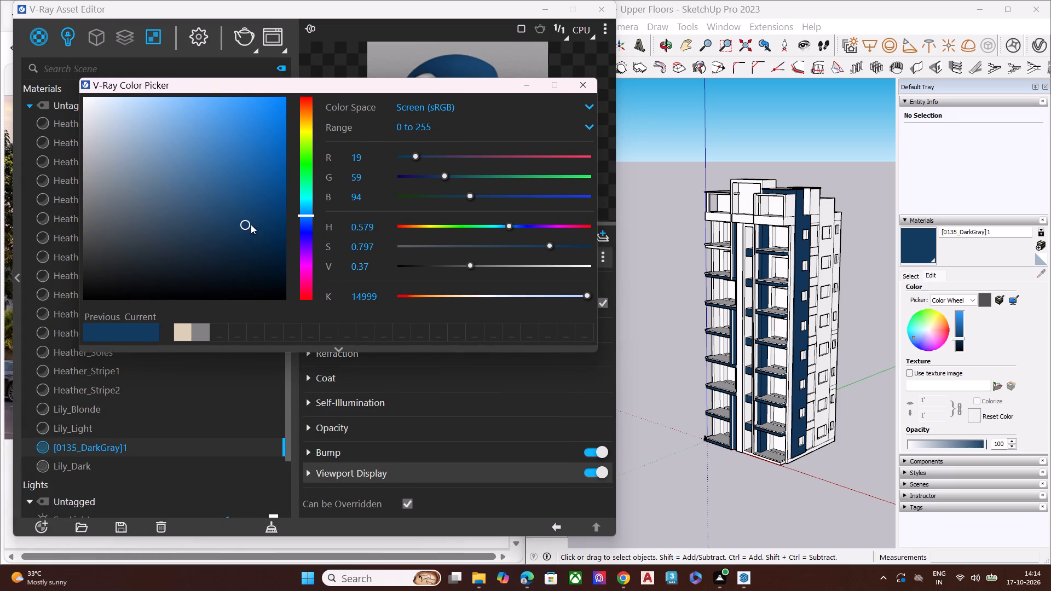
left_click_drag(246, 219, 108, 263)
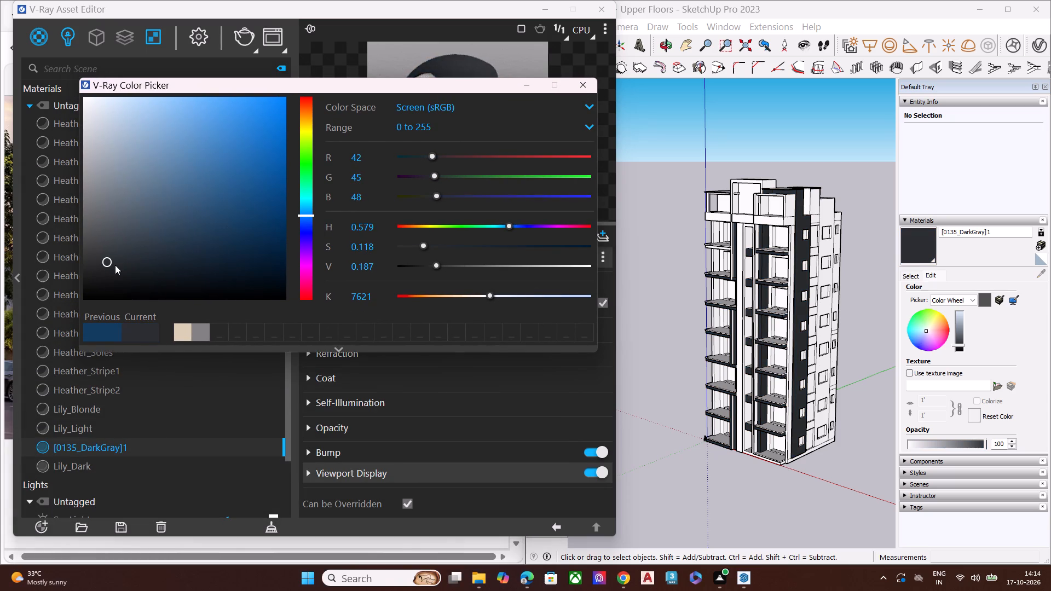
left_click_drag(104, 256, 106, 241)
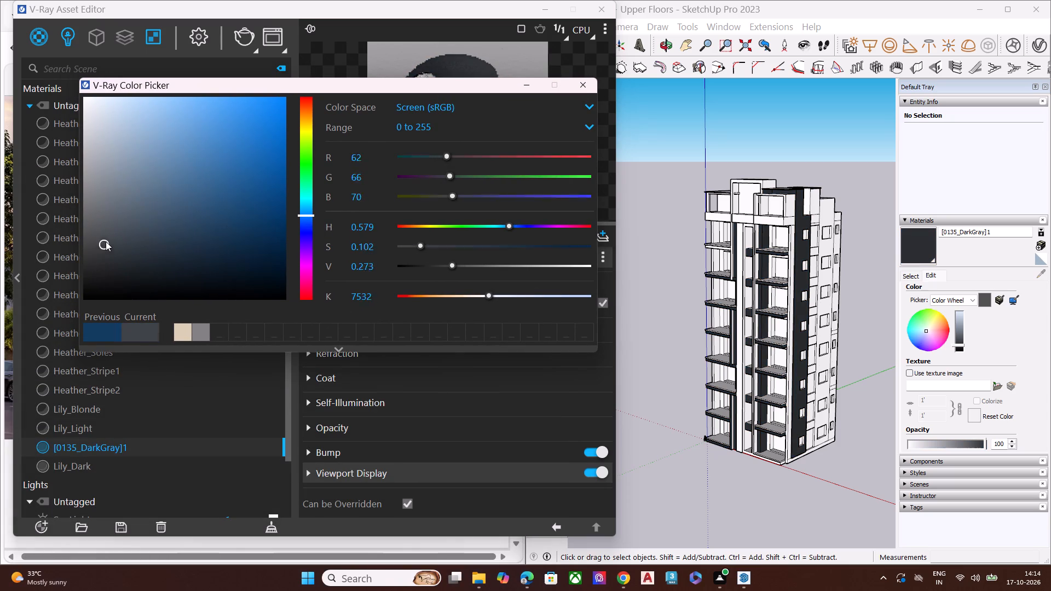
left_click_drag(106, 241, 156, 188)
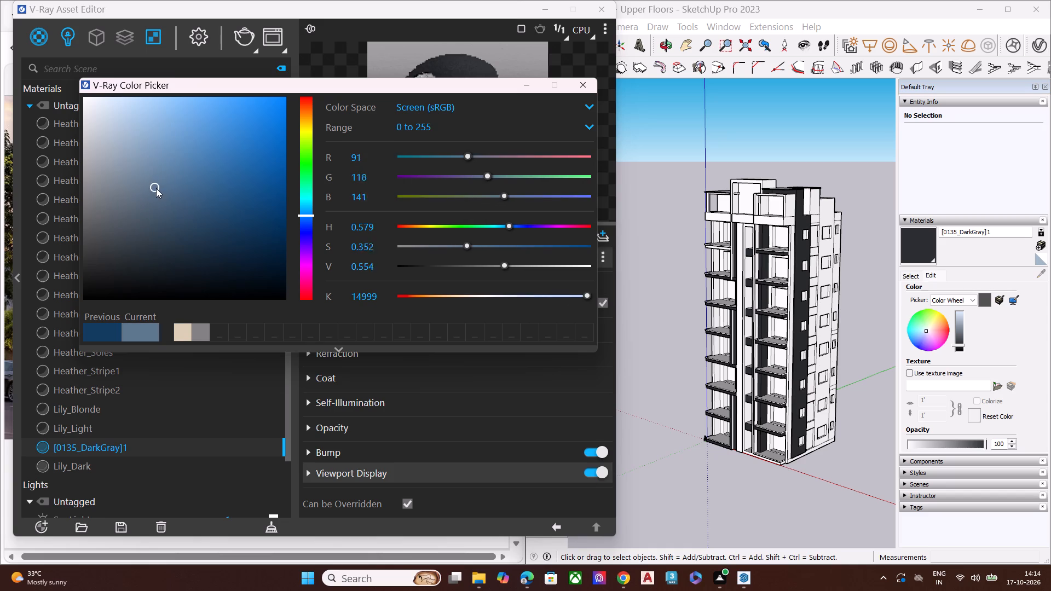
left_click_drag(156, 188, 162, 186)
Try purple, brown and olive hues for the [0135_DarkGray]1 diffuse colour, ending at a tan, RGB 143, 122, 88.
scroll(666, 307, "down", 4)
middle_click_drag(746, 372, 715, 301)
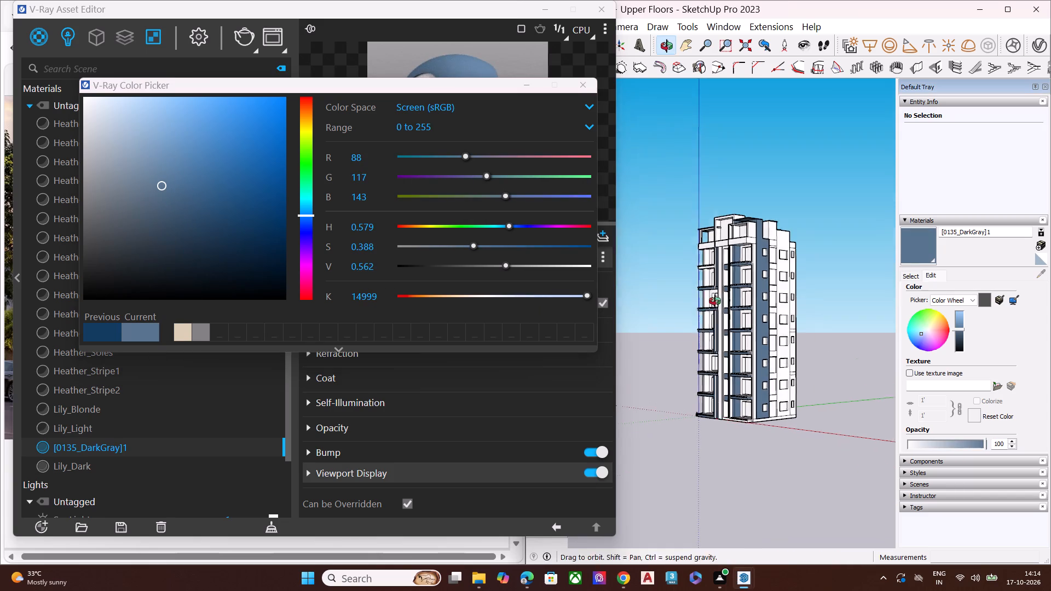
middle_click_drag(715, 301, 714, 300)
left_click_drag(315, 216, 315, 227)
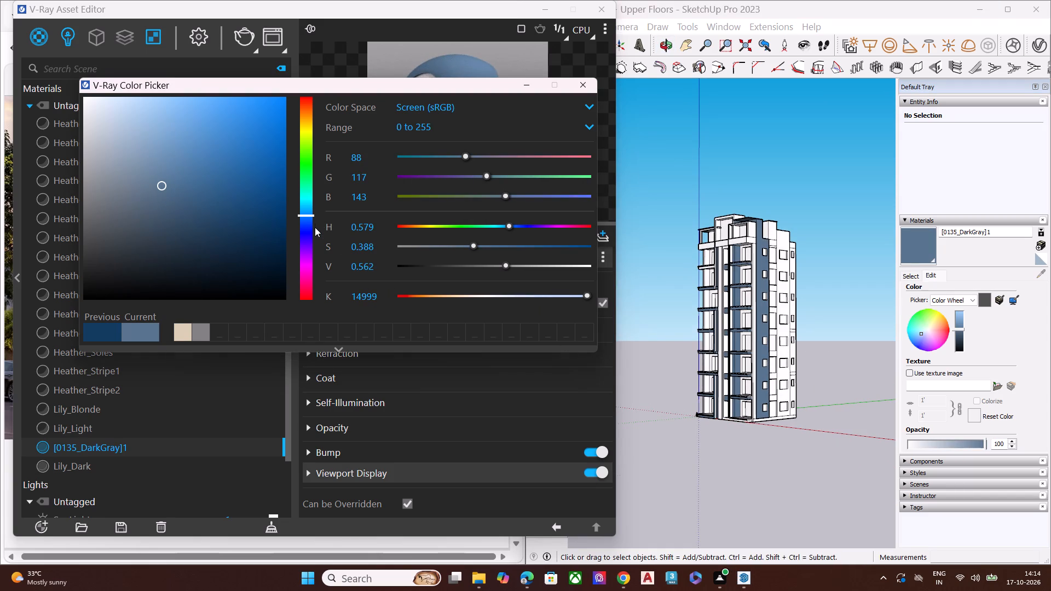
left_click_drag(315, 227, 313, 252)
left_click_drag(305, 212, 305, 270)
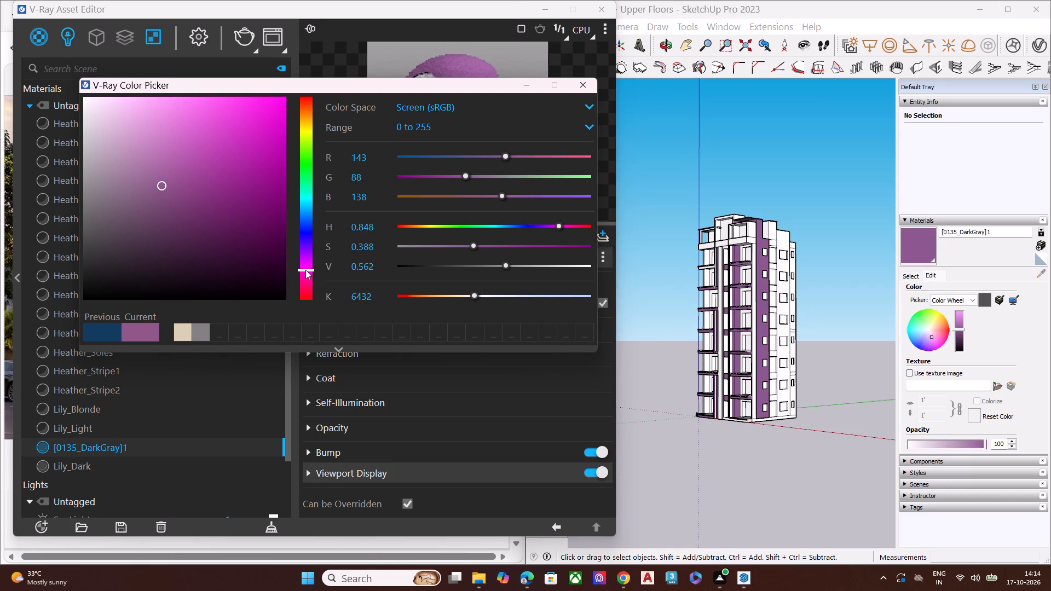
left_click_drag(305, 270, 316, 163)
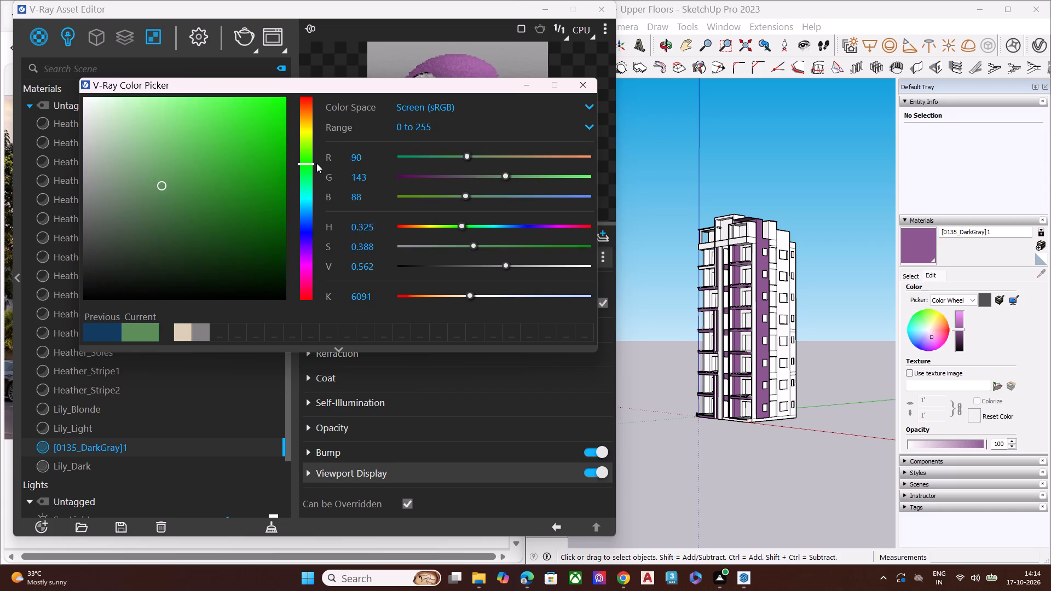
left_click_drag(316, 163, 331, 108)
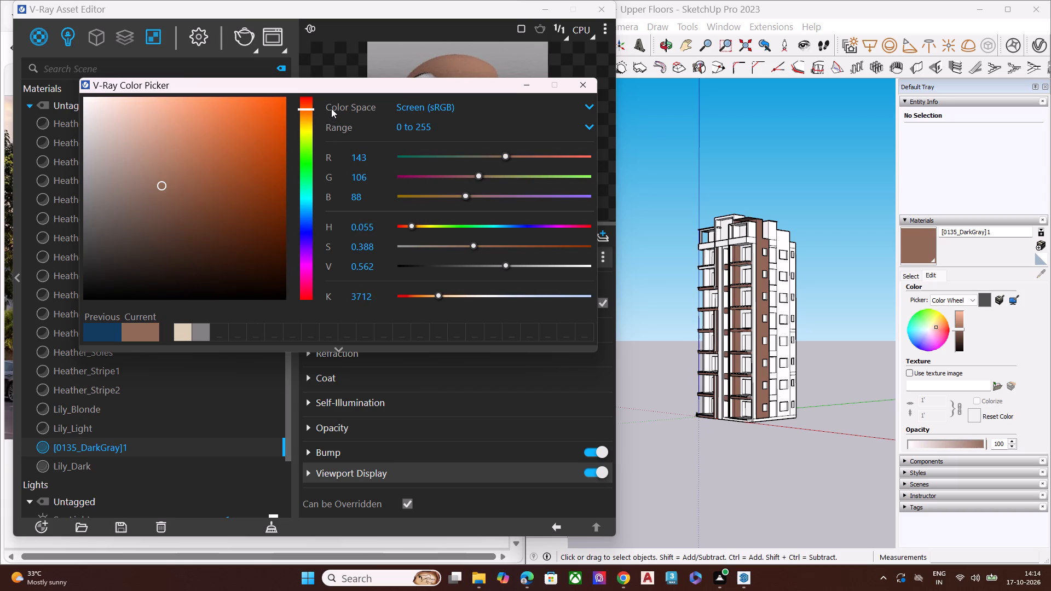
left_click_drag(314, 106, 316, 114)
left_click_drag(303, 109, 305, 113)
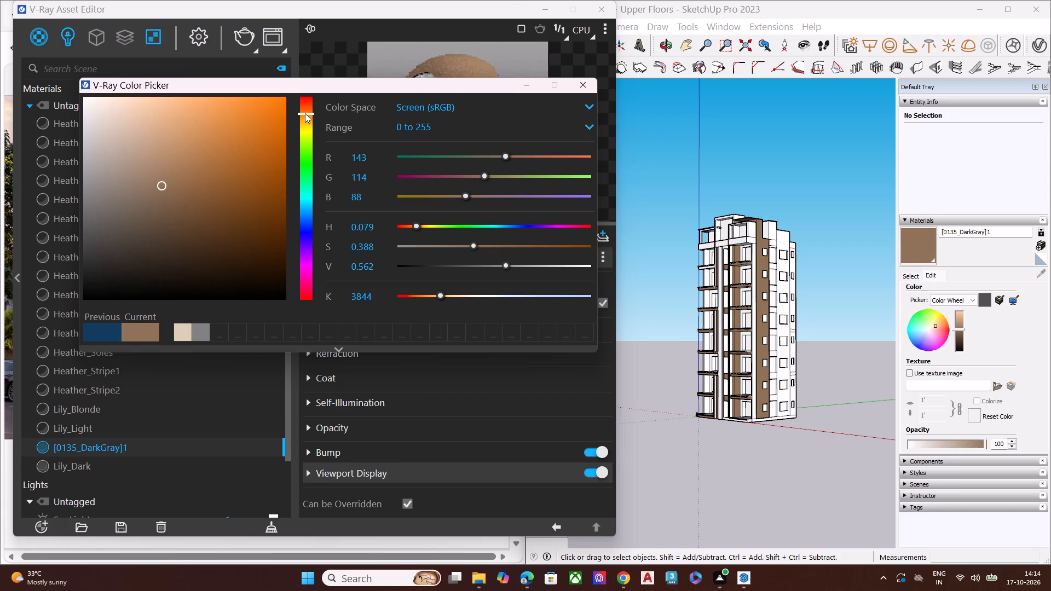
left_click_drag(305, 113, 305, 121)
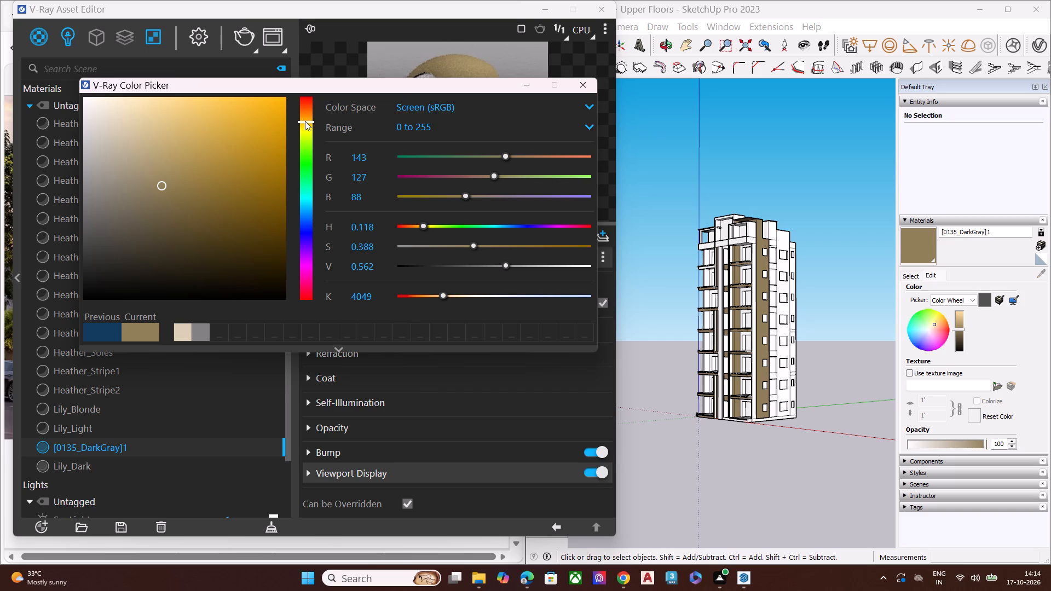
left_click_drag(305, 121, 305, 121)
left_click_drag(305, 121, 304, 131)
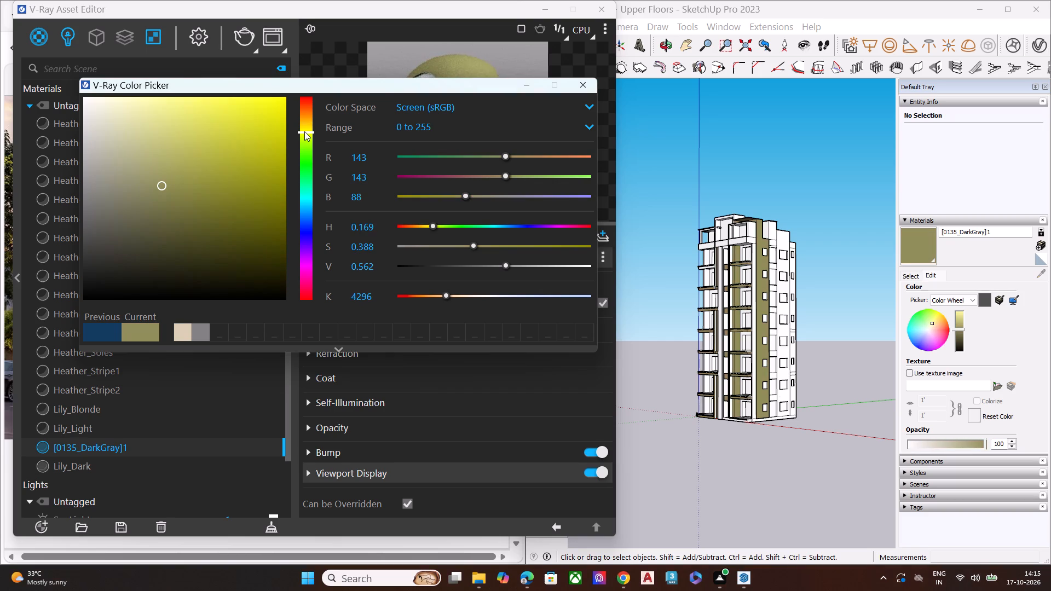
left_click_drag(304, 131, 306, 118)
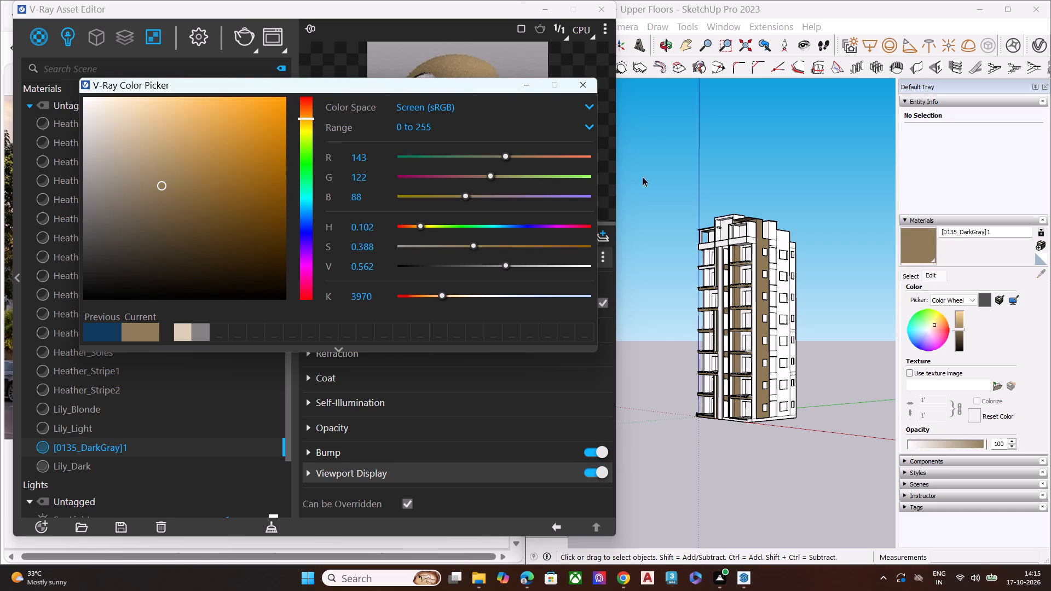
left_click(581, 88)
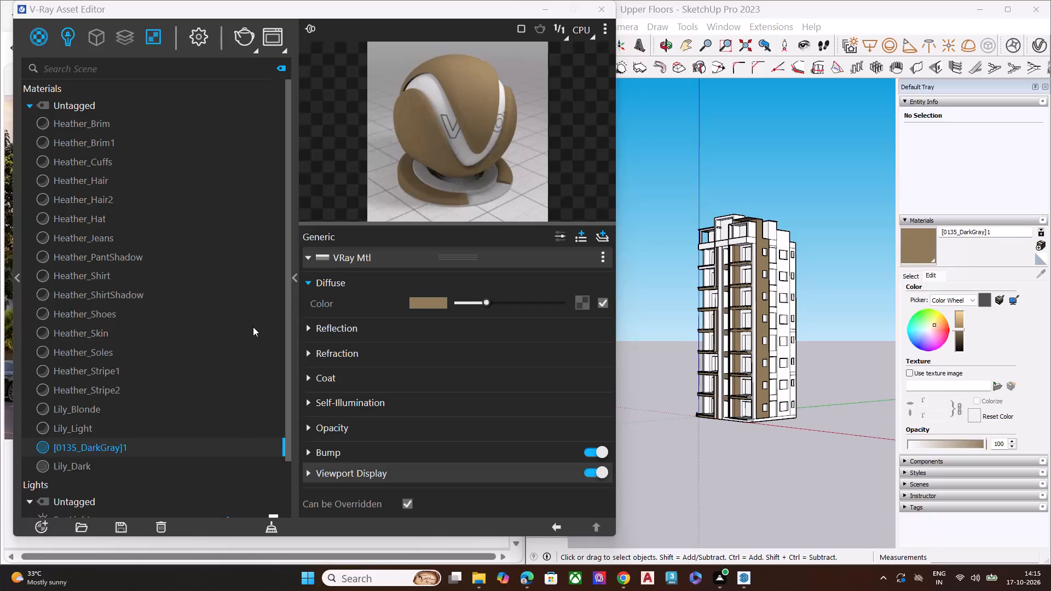
Delete the [0135_DarkGray]1 material from the V-Ray scene materials.
scroll(791, 315, "up", 8)
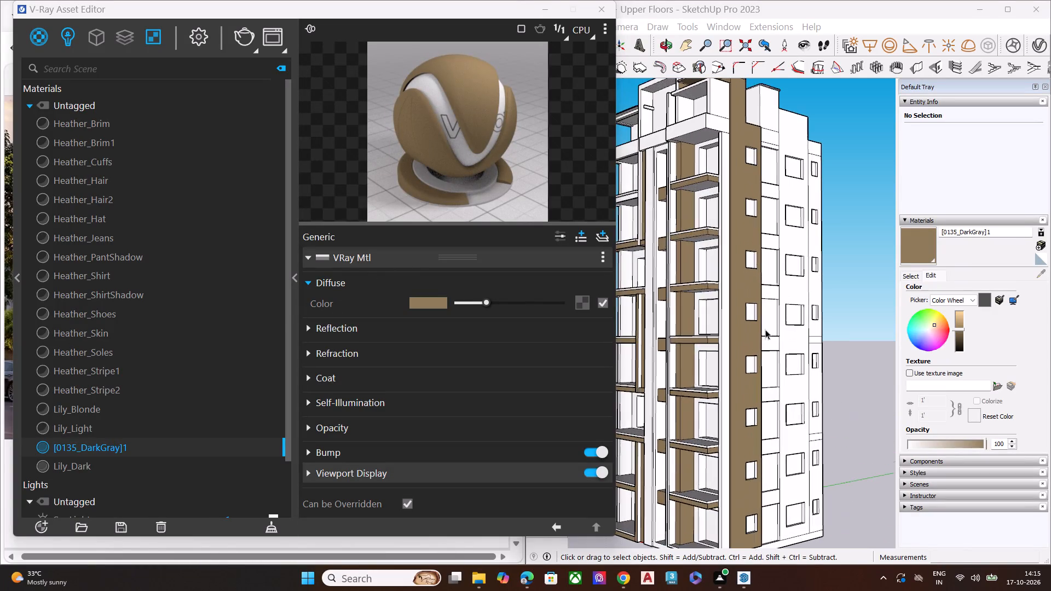
middle_click_drag(763, 322, 733, 442)
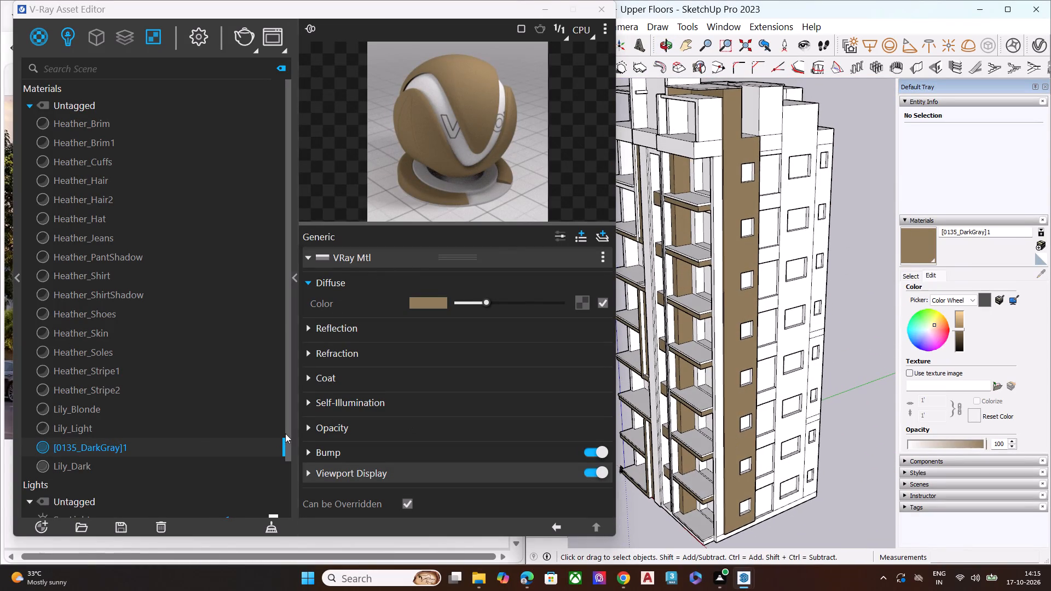
right_click(198, 443)
left_click(227, 389)
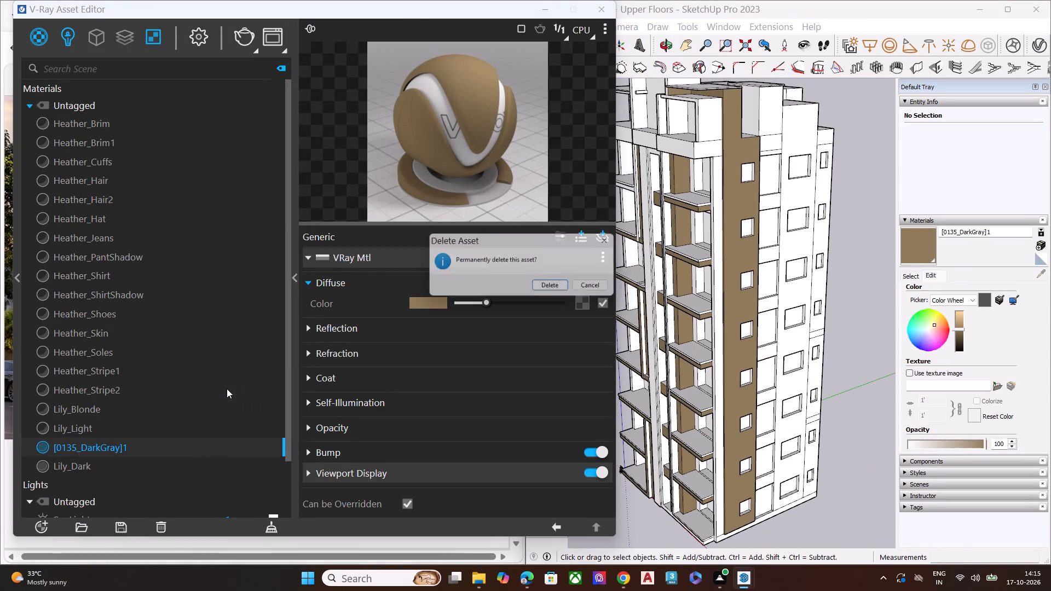
left_click(558, 289)
Examine the tower facade and top-floor balconies from several angles and compare them with the reference elevation in the PDF.
scroll(560, 291, "down", 2)
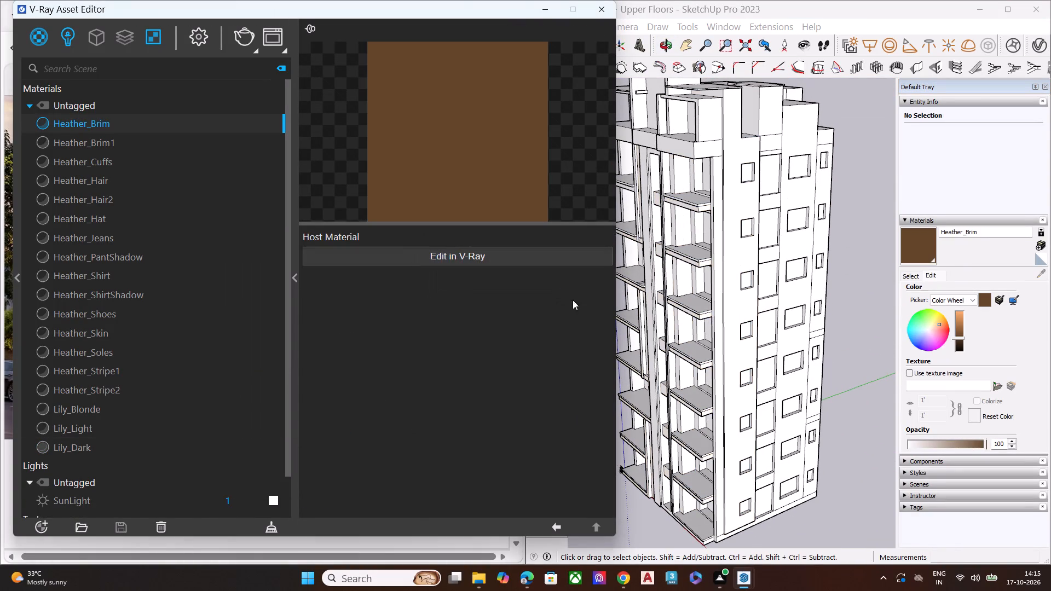
scroll(573, 300, "down", 4)
scroll(773, 303, "down", 2)
scroll(776, 306, "up", 1)
scroll(777, 308, "down", 4)
scroll(733, 365, "up", 1)
middle_click_drag(733, 364, 763, 204)
middle_click_drag(689, 344, 818, 320)
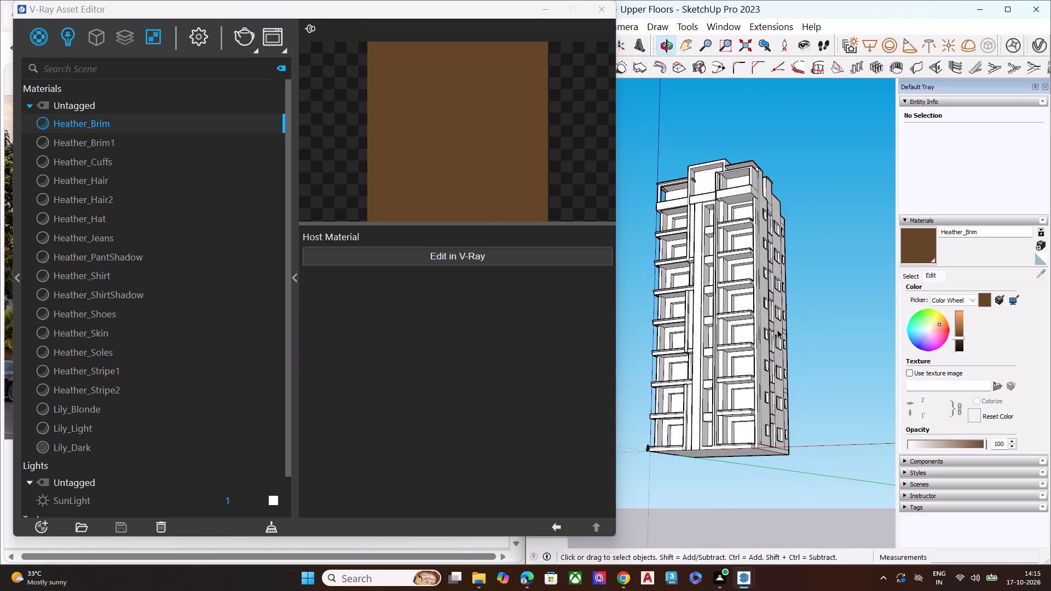
middle_click_drag(701, 318, 800, 331)
scroll(673, 192, "up", 10)
scroll(675, 172, "down", 2)
scroll(675, 172, "up", 5)
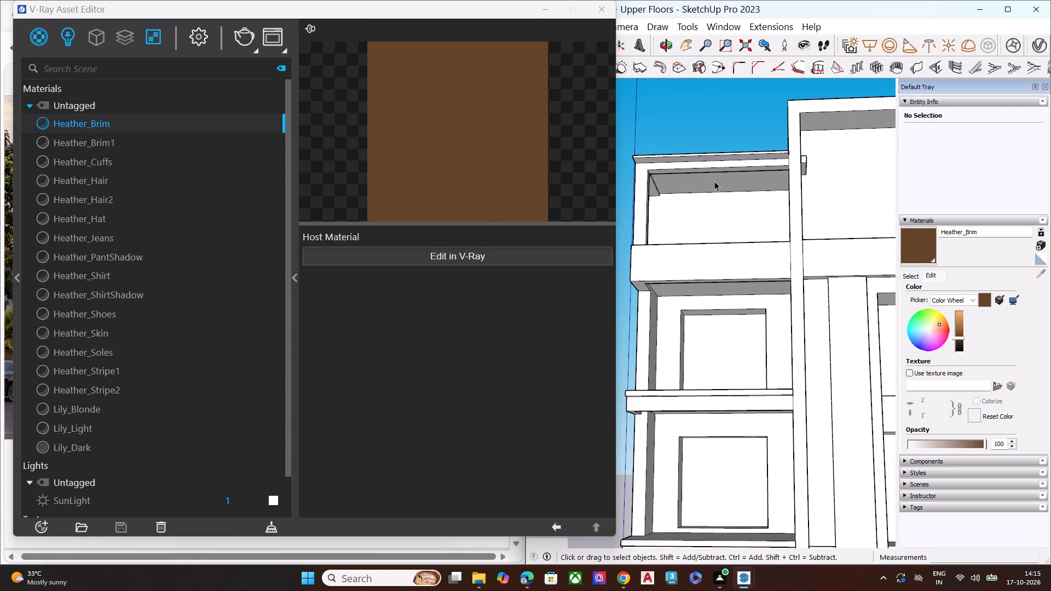
middle_click_drag(714, 181, 589, 308)
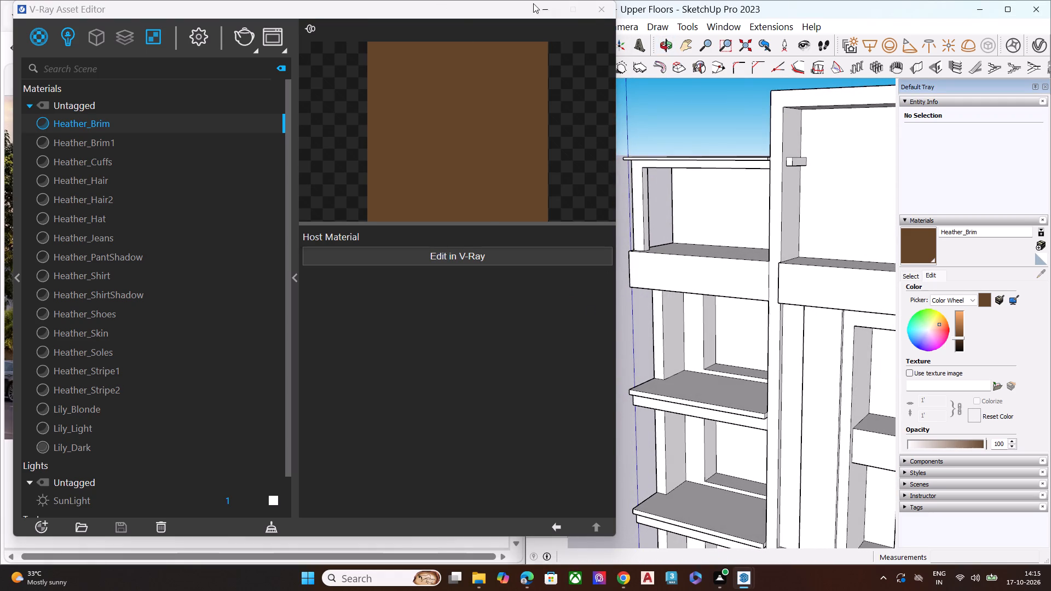
left_click(603, 15)
scroll(280, 271, "up", 3)
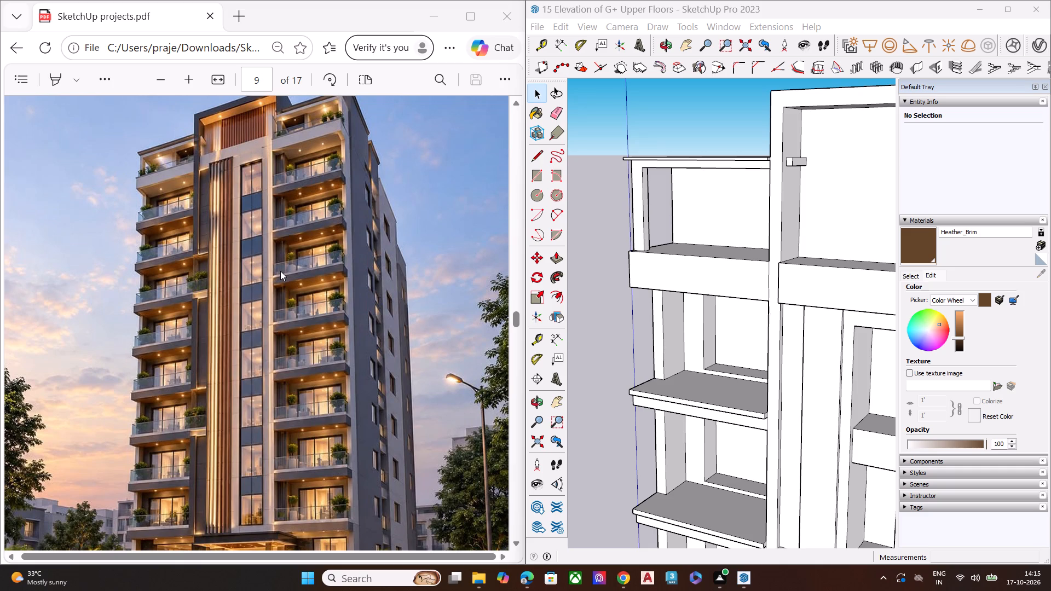
Paint the top-floor balcony frame with 0135_DarkGray from the Colors-Named collection, with the V-Ray Asset Editor open.
left_click(908, 276)
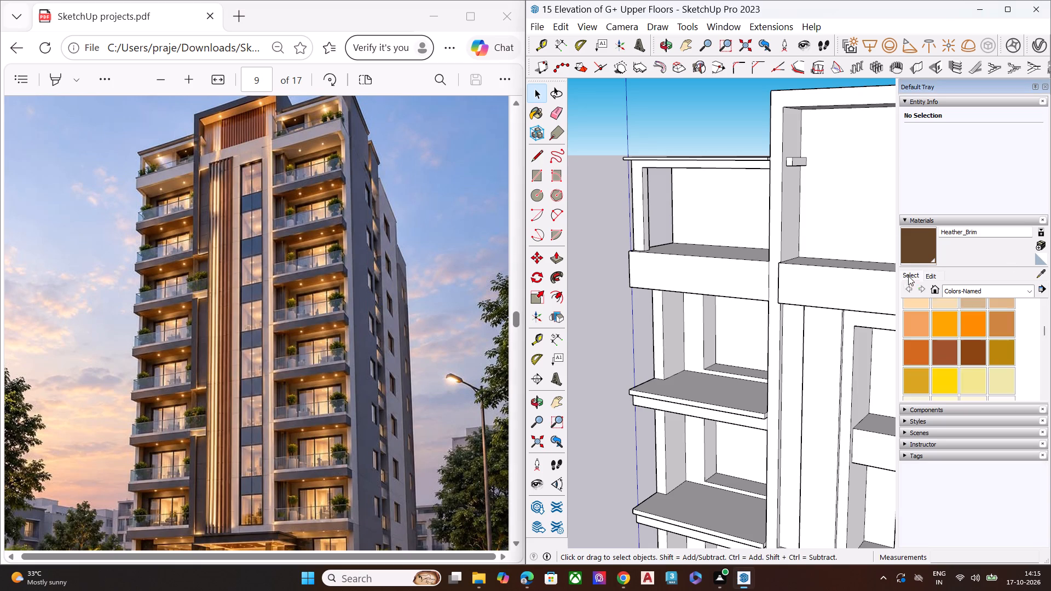
scroll(949, 328, "down", 7)
scroll(957, 346, "up", 1)
scroll(957, 346, "down", 7)
scroll(984, 345, "up", 3)
scroll(983, 345, "down", 2)
left_click(977, 346)
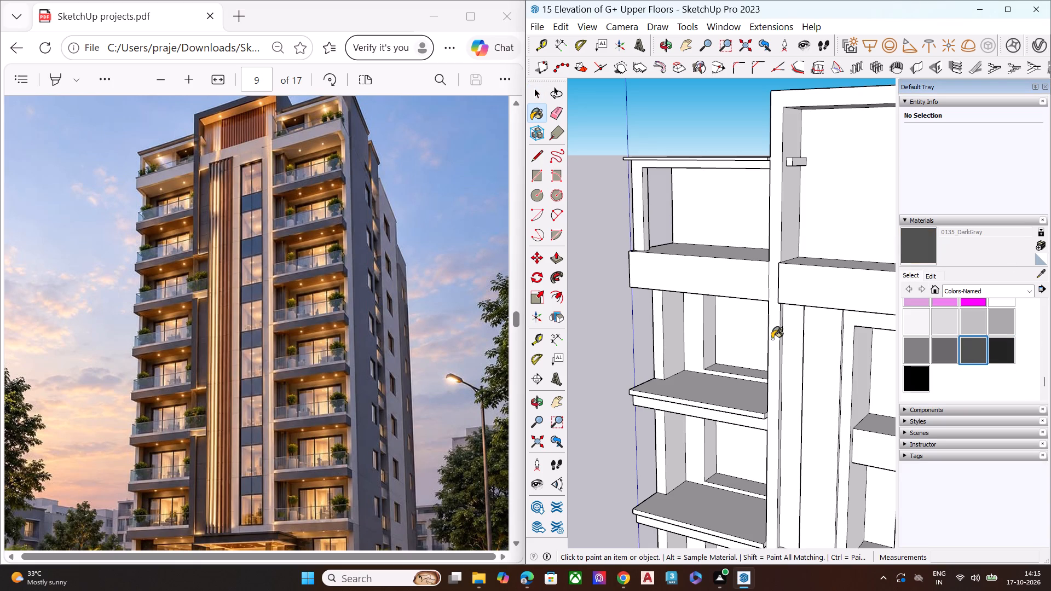
left_click(921, 242)
left_click(1044, 49)
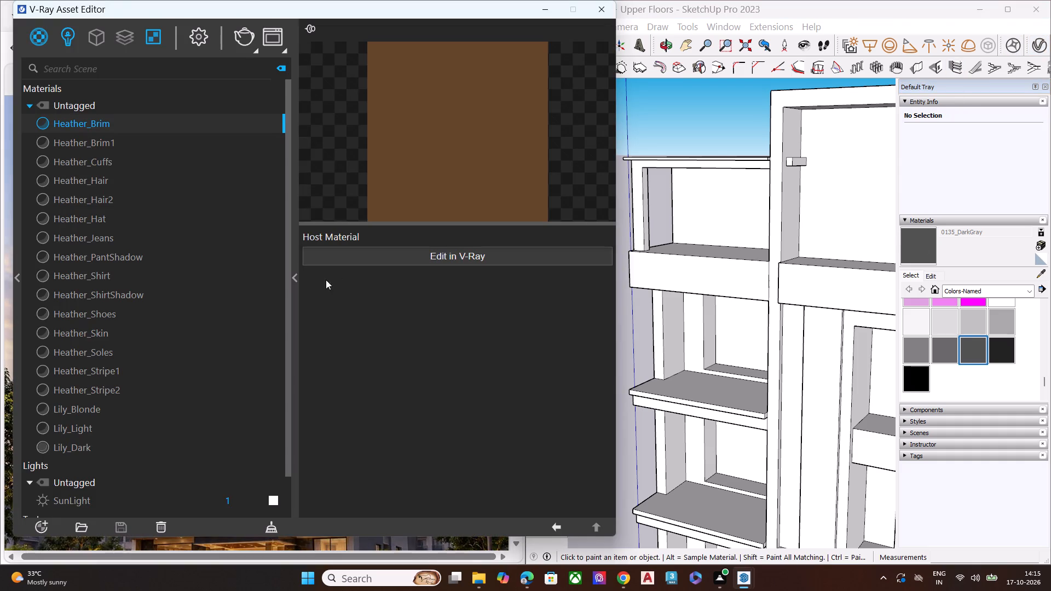
scroll(158, 122, "up", 5)
scroll(56, 201, "down", 8)
scroll(49, 215, "up", 13)
left_click(912, 245)
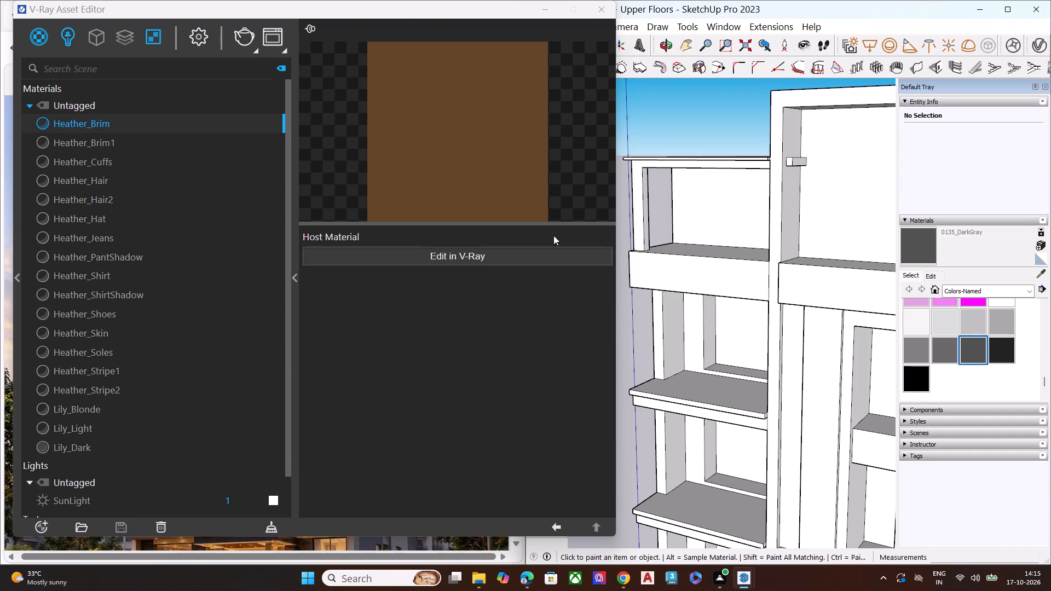
left_click(660, 196)
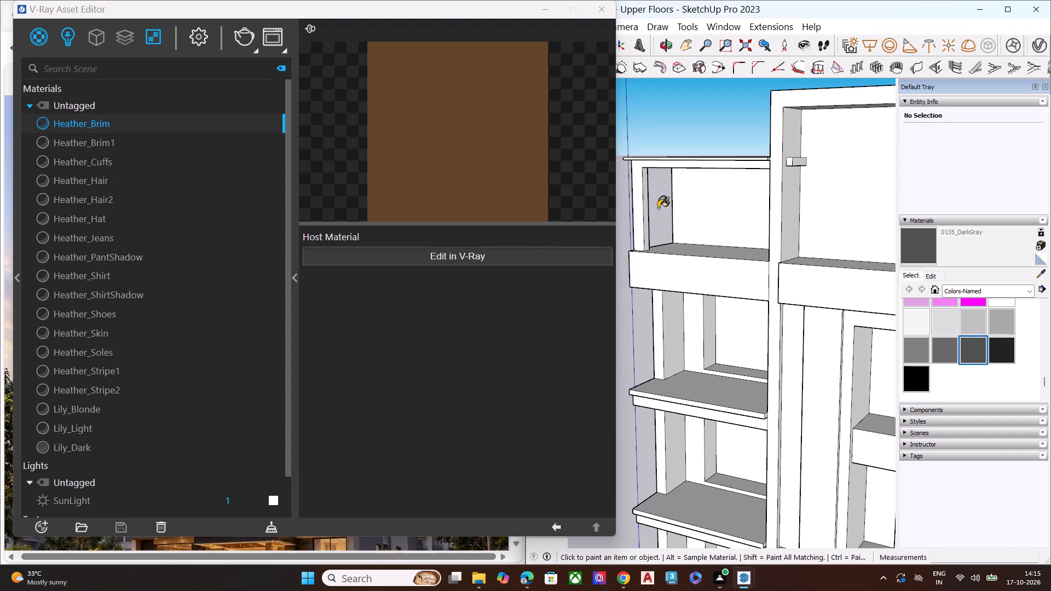
left_click(658, 208)
middle_click_drag(664, 213, 690, 179)
scroll(673, 203, "down", 1)
scroll(691, 177, "up", 1)
left_click(771, 160)
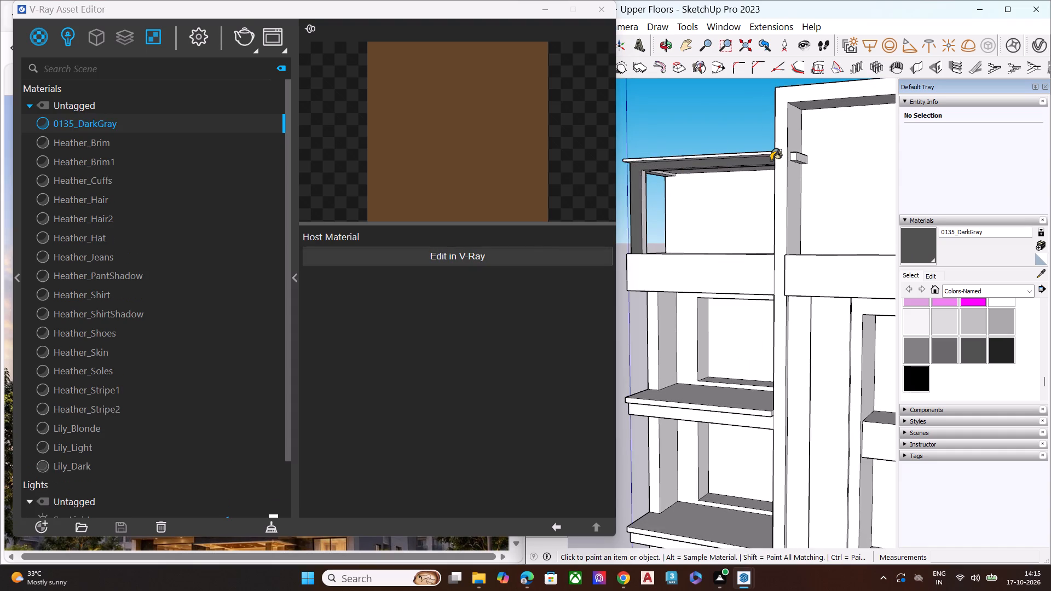
Convert the 0135_DarkGray host material into an editable V-Ray material.
left_click(257, 122)
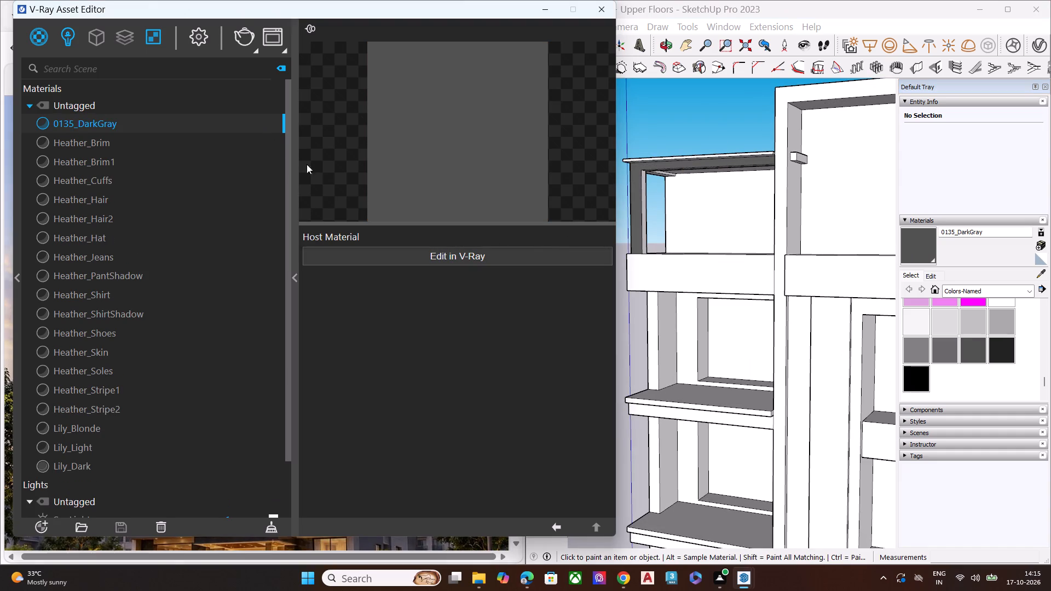
left_click(368, 253)
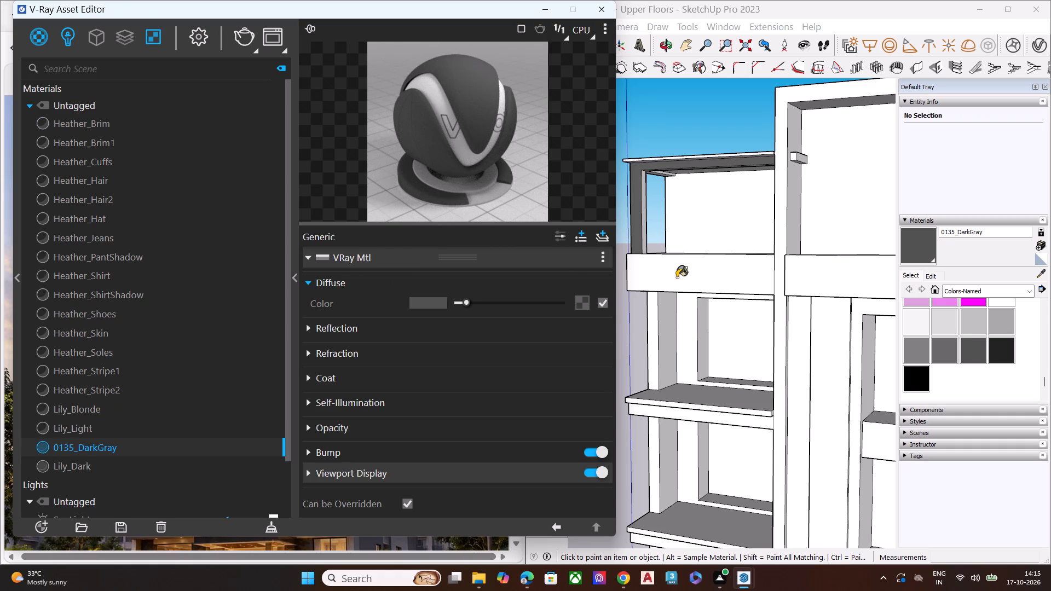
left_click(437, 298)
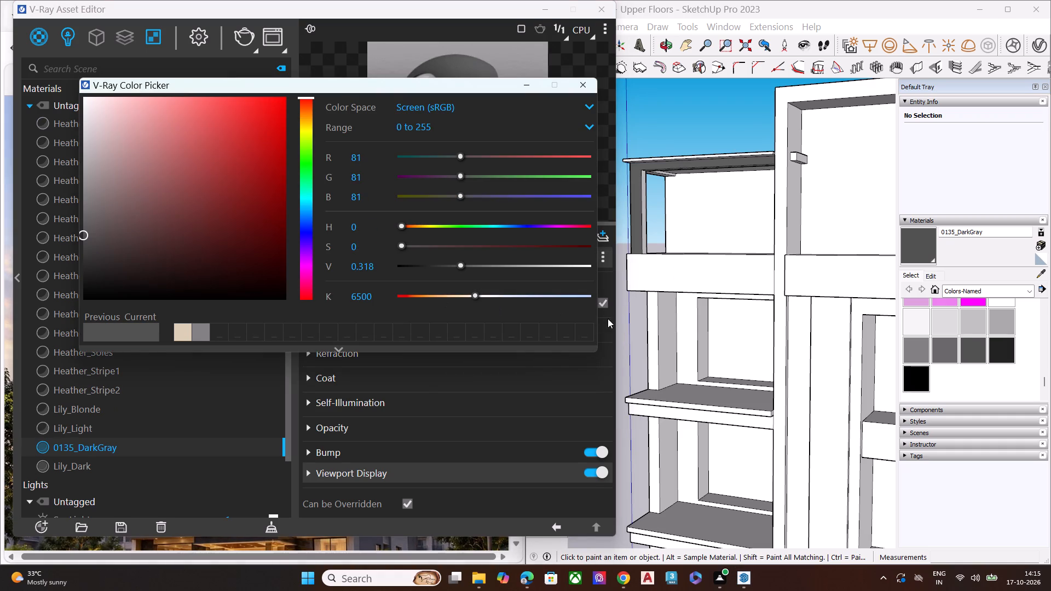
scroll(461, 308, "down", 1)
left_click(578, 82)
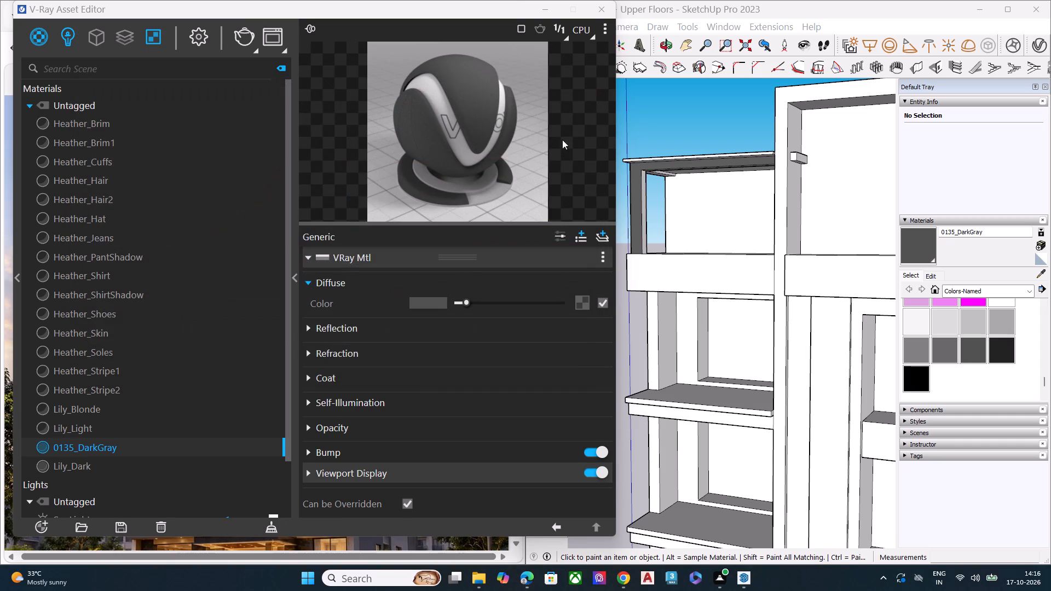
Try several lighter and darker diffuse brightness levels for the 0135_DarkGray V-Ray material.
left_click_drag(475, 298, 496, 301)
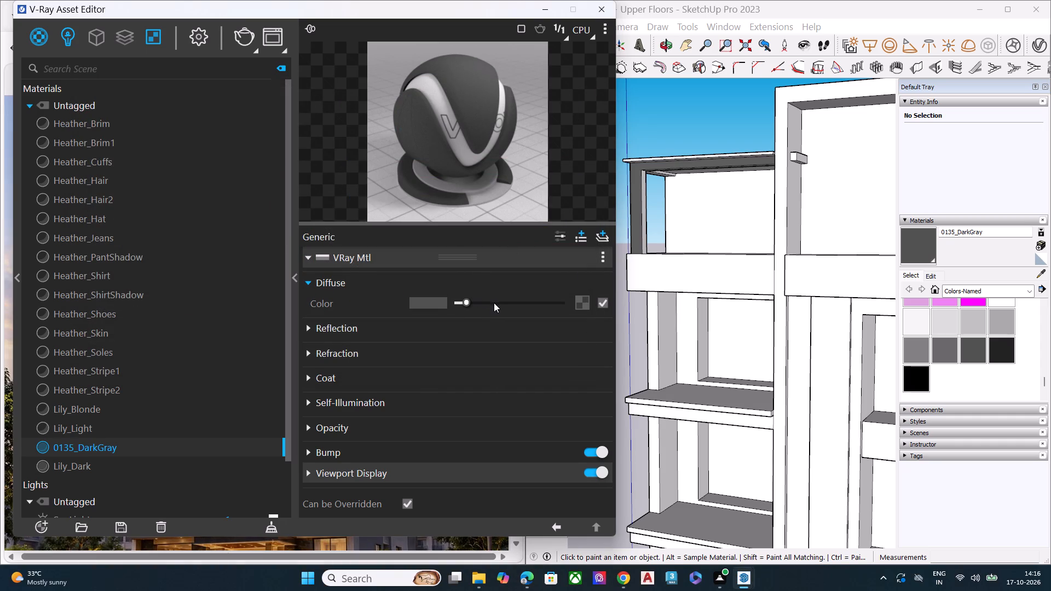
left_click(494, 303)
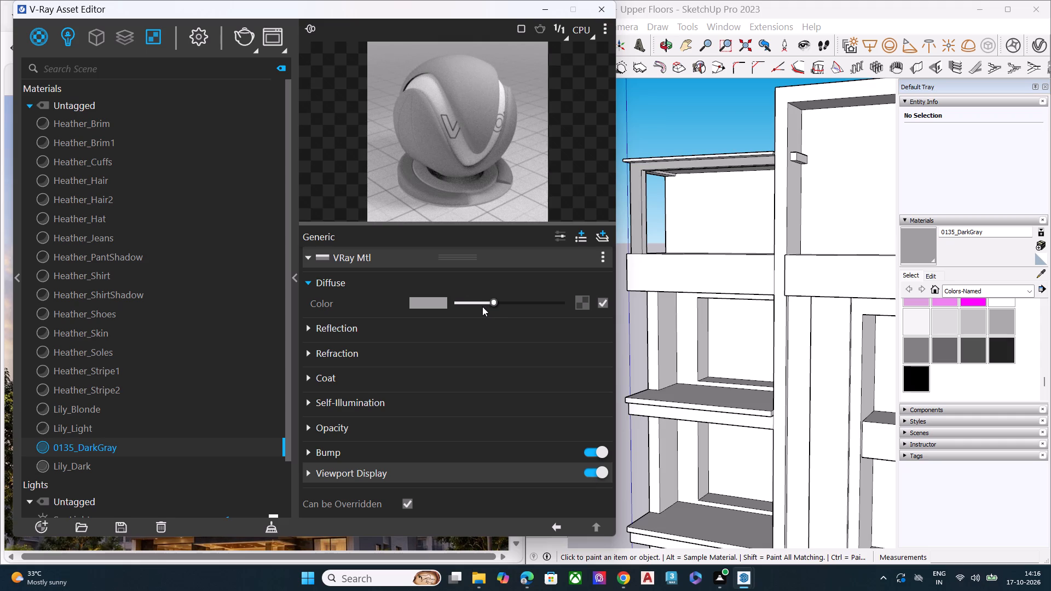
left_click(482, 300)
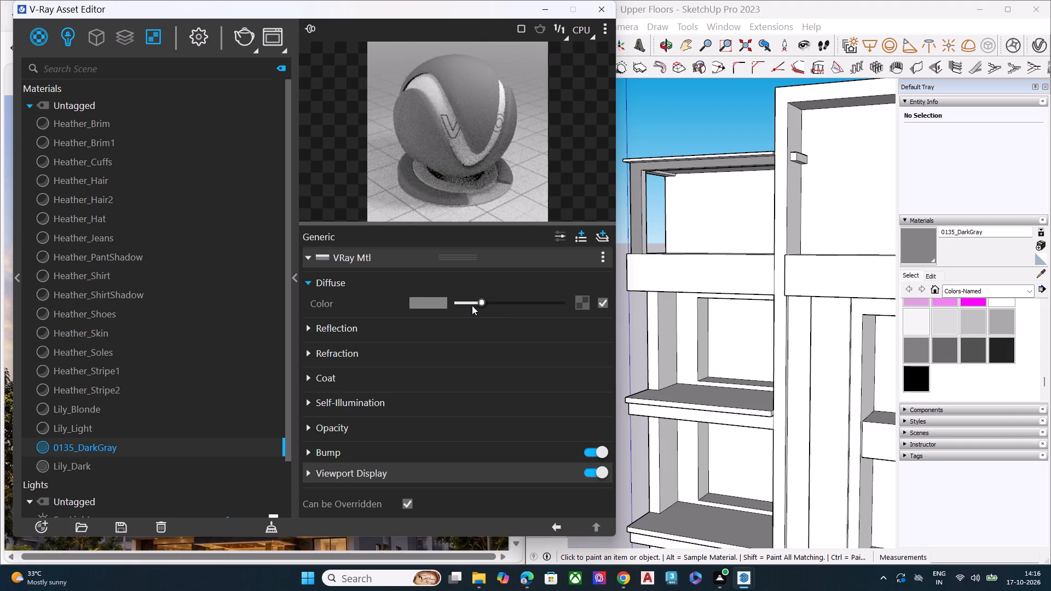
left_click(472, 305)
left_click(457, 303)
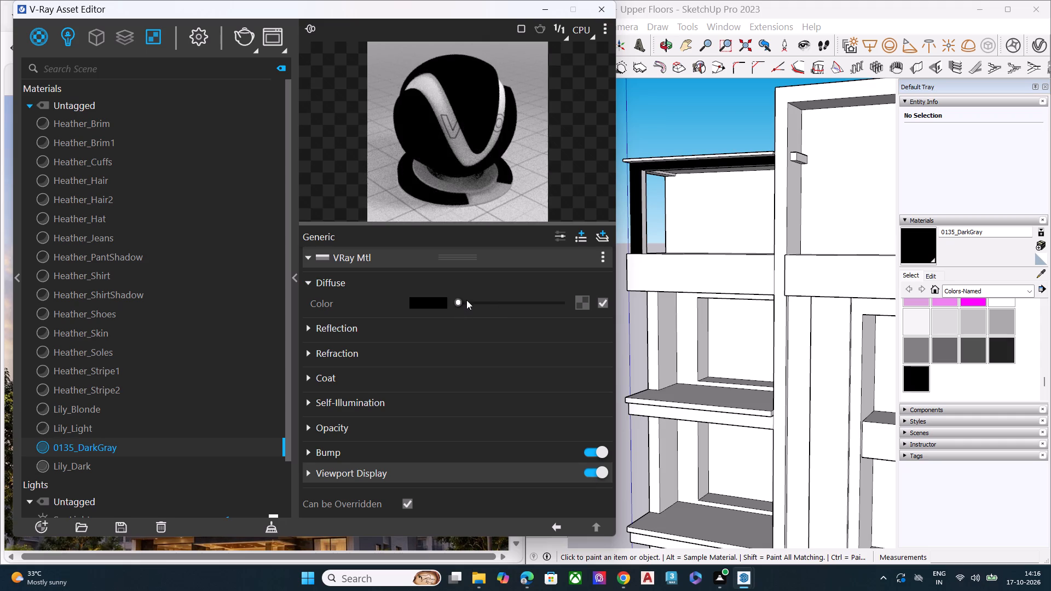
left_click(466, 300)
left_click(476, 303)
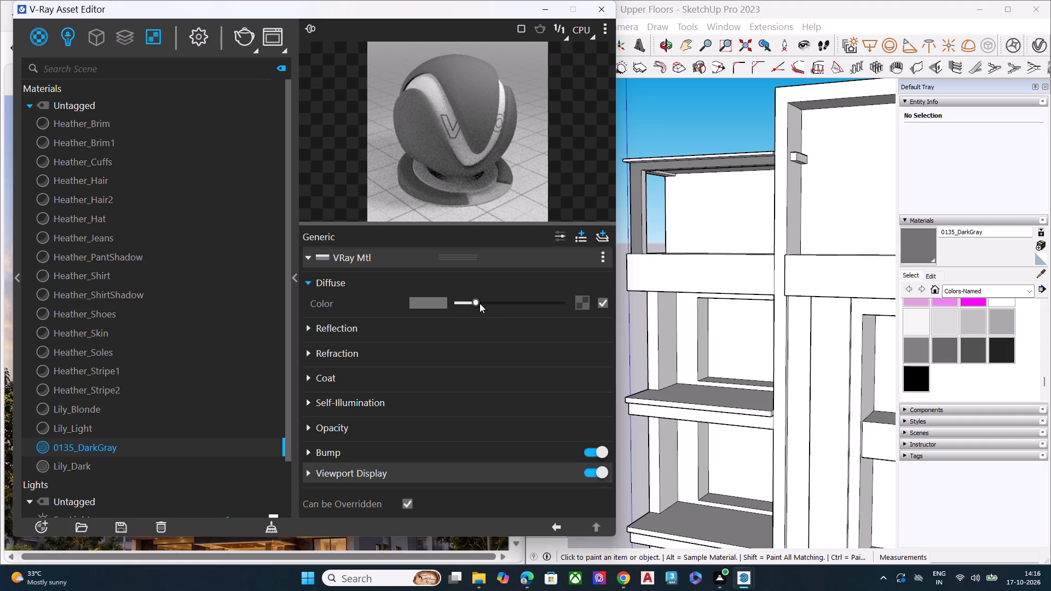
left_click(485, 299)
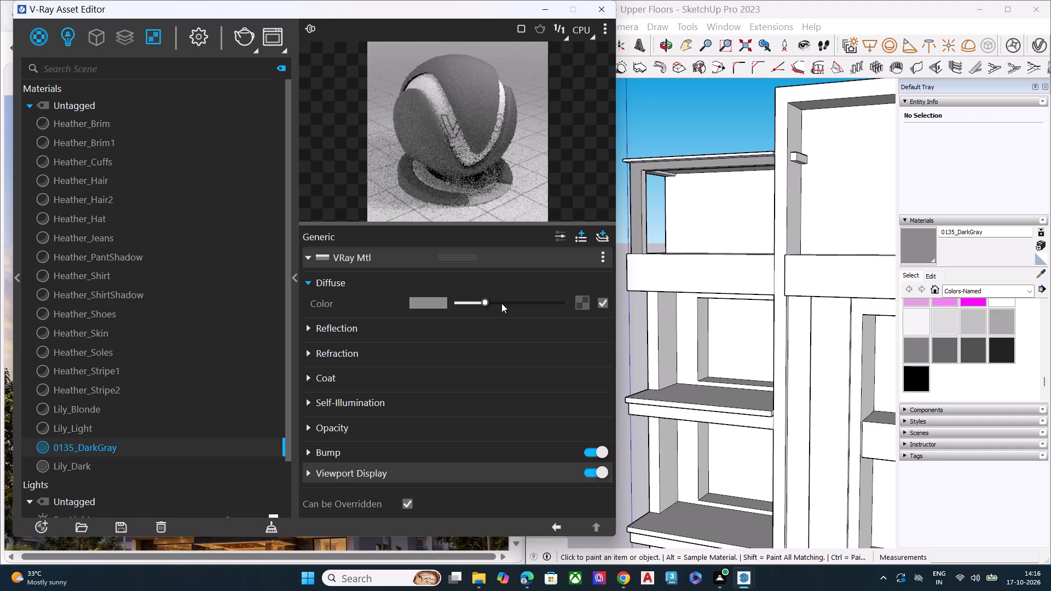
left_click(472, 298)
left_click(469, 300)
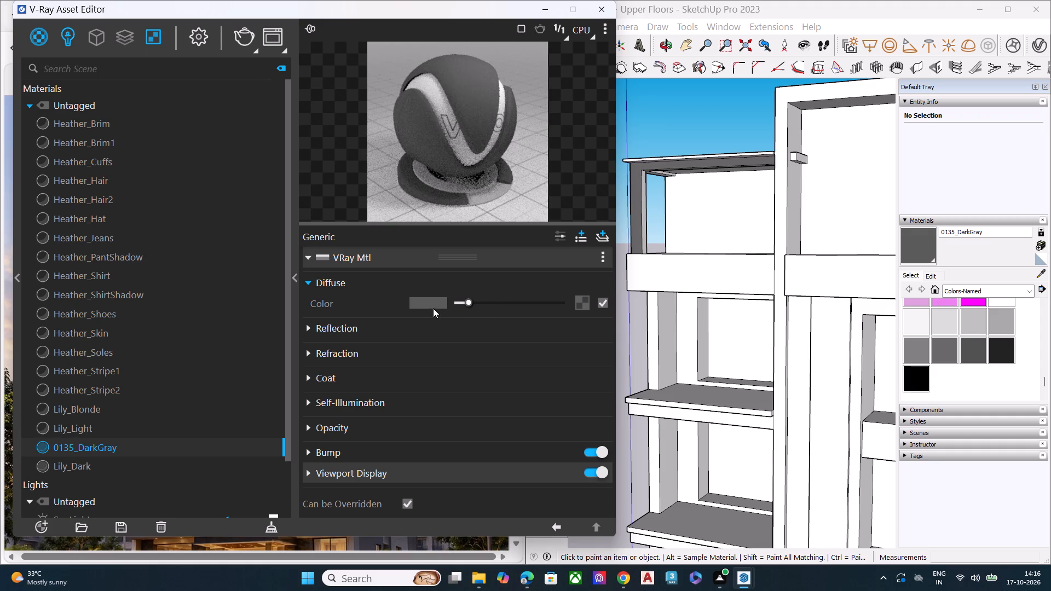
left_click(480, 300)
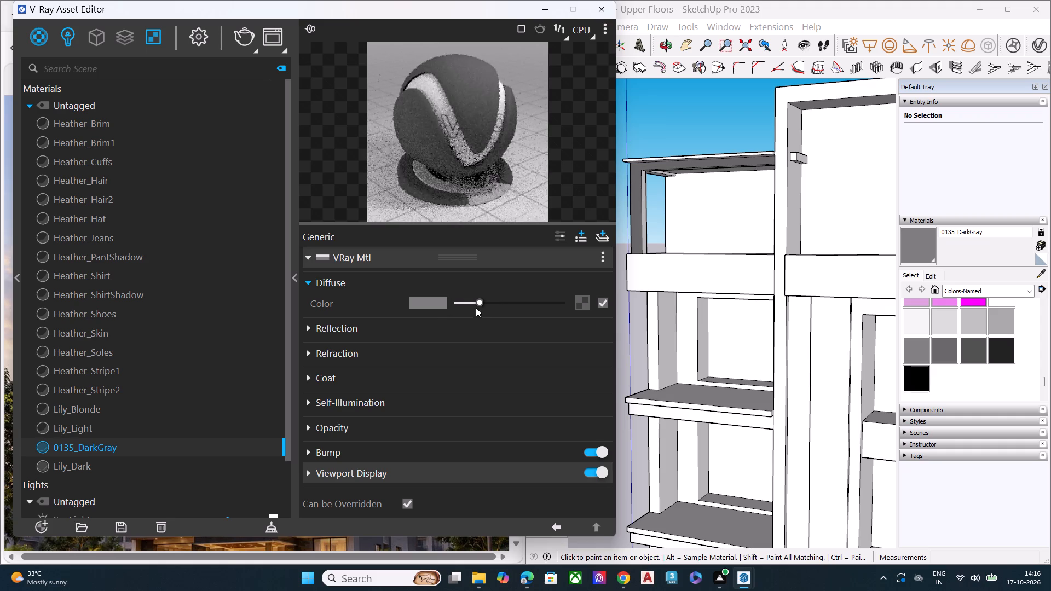
Set the diffuse color of 0135_DarkGray to RGB 94, 90, 90 in the V-Ray Color Picker, with the reference elevation uncovered for comparison.
left_click(443, 303)
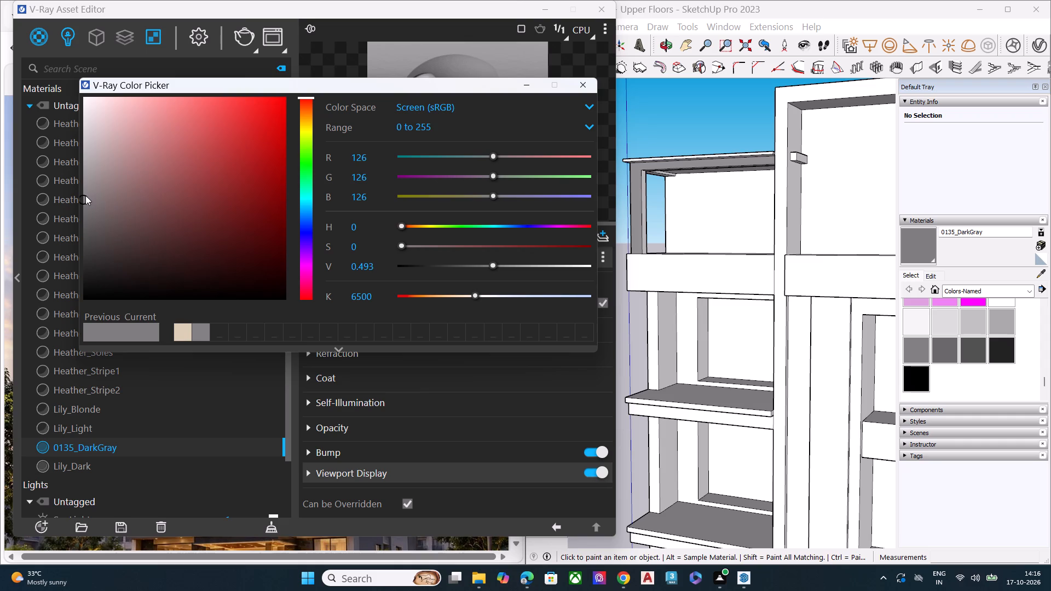
left_click_drag(429, 14, 421, 124)
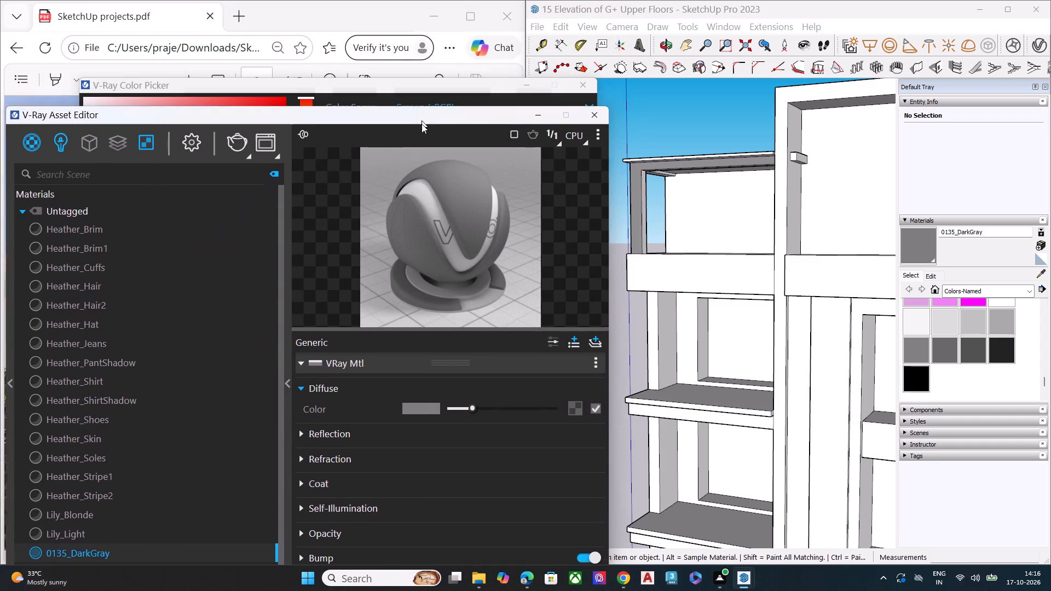
left_click_drag(421, 124, 398, 318)
left_click_drag(437, 87, 431, 161)
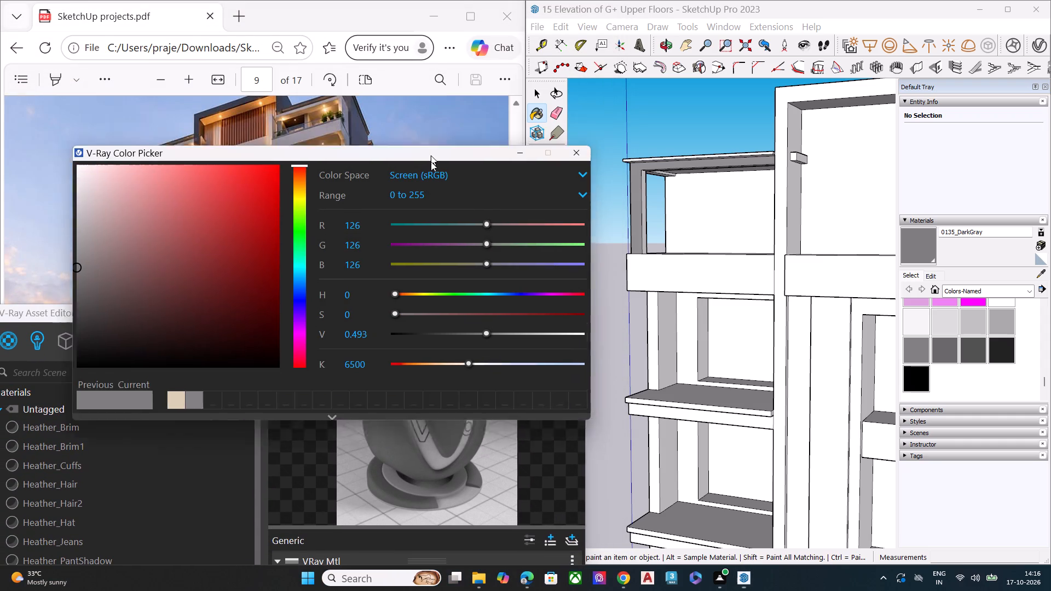
left_click_drag(431, 161, 347, 405)
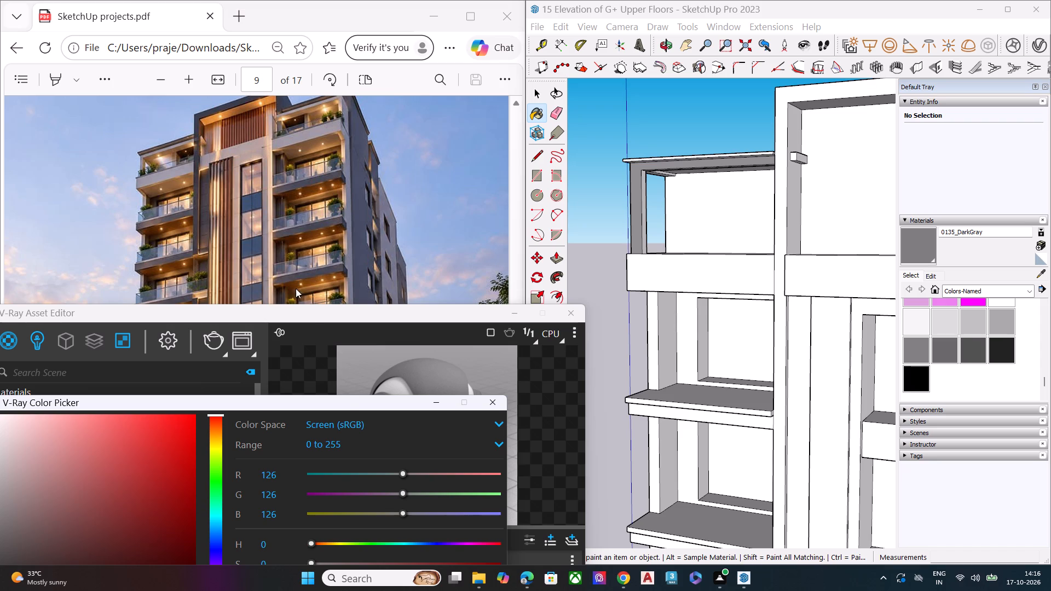
left_click_drag(345, 398, 474, 76)
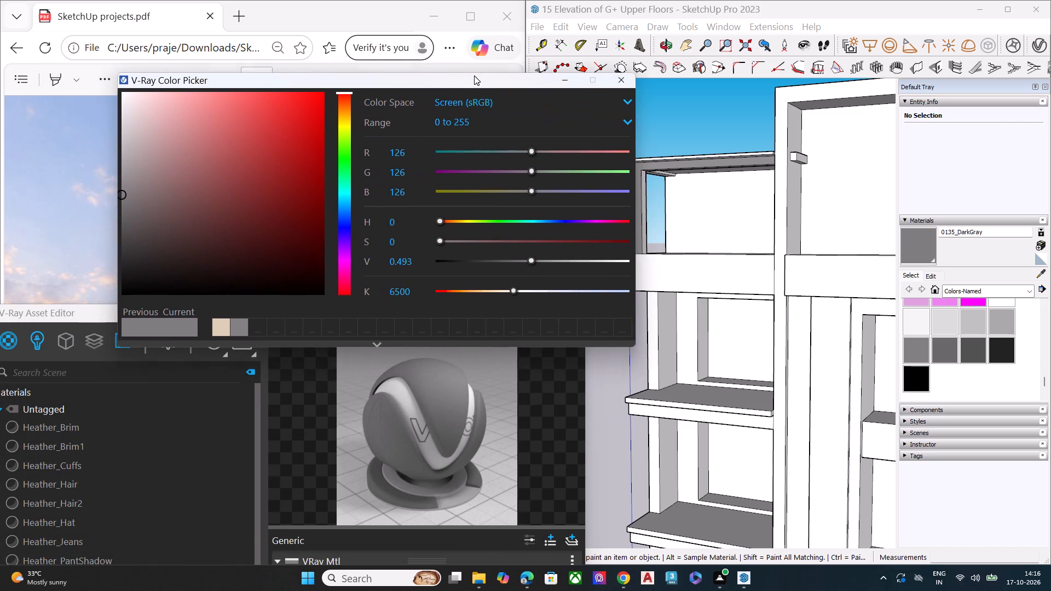
left_click_drag(474, 76, 481, 74)
left_click_drag(132, 189, 138, 219)
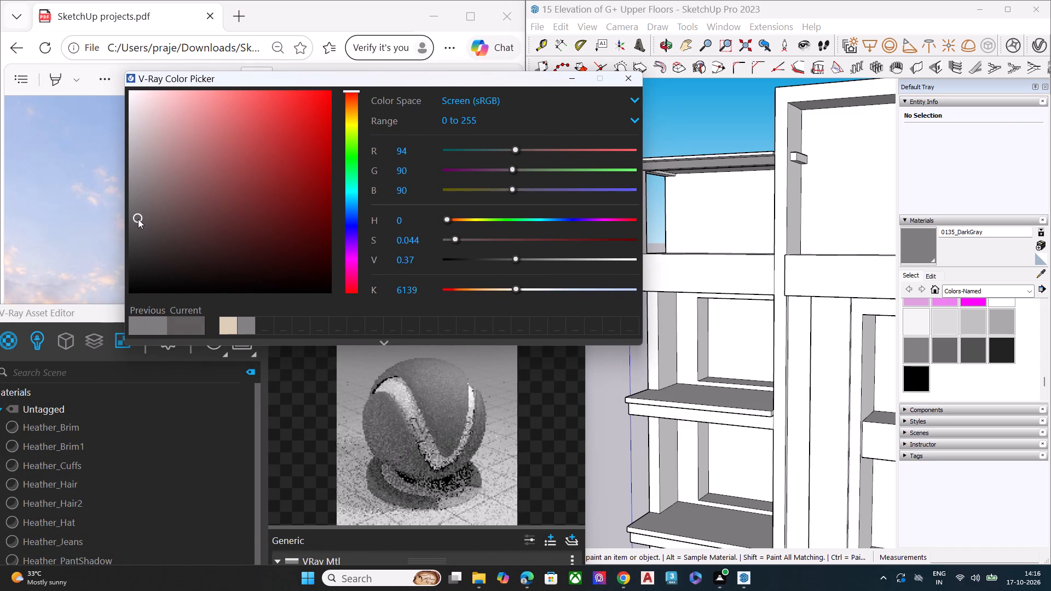
left_click_drag(138, 219, 136, 210)
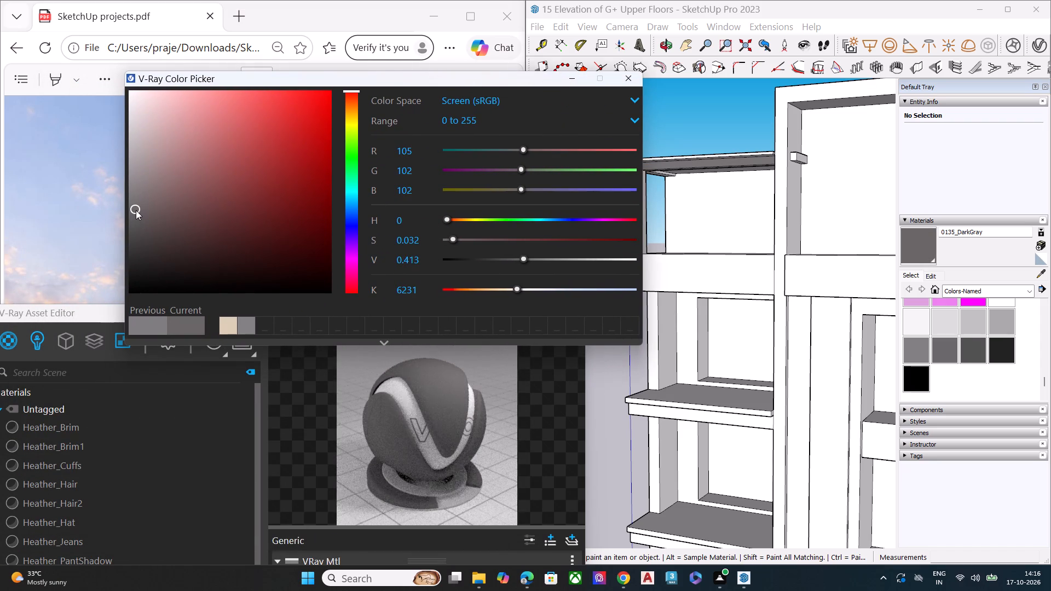
left_click_drag(136, 210, 139, 219)
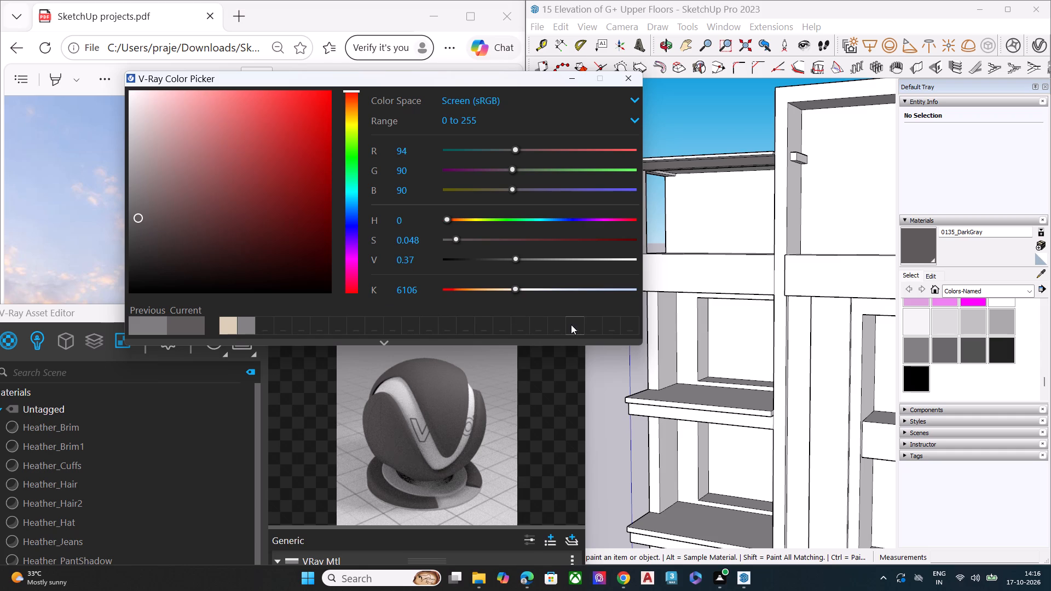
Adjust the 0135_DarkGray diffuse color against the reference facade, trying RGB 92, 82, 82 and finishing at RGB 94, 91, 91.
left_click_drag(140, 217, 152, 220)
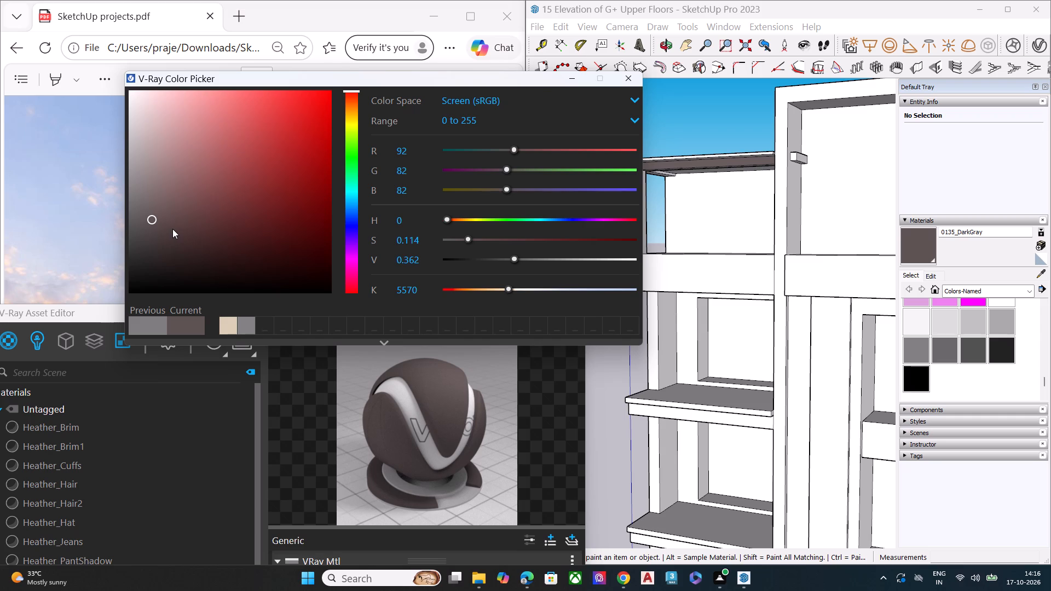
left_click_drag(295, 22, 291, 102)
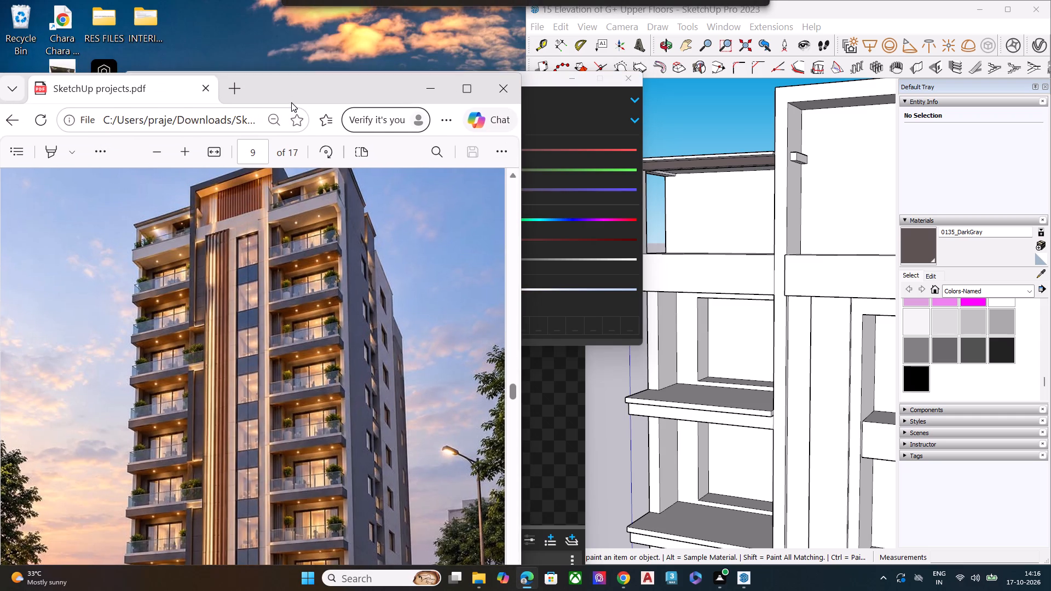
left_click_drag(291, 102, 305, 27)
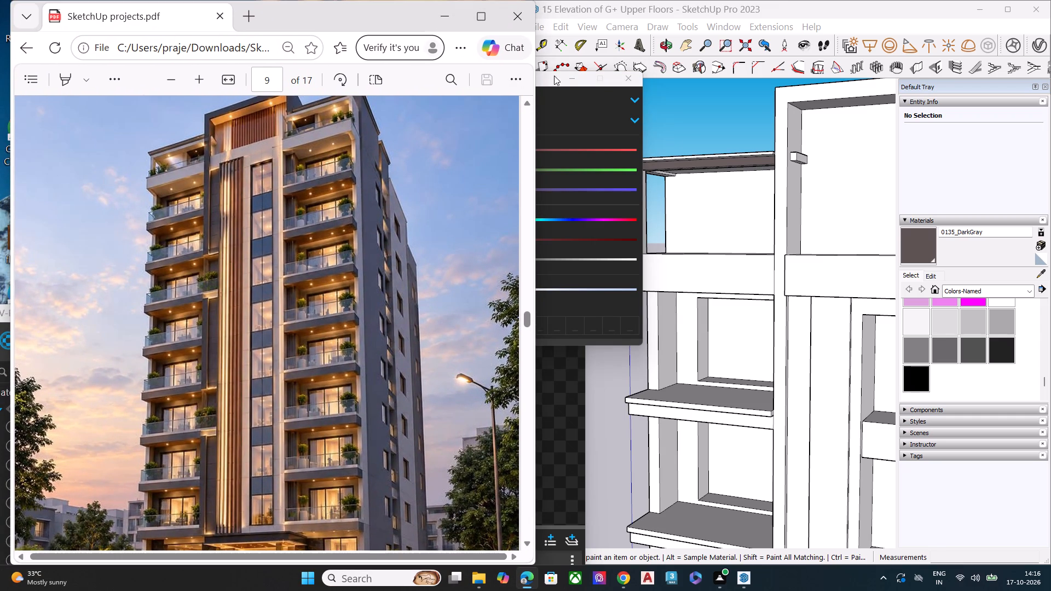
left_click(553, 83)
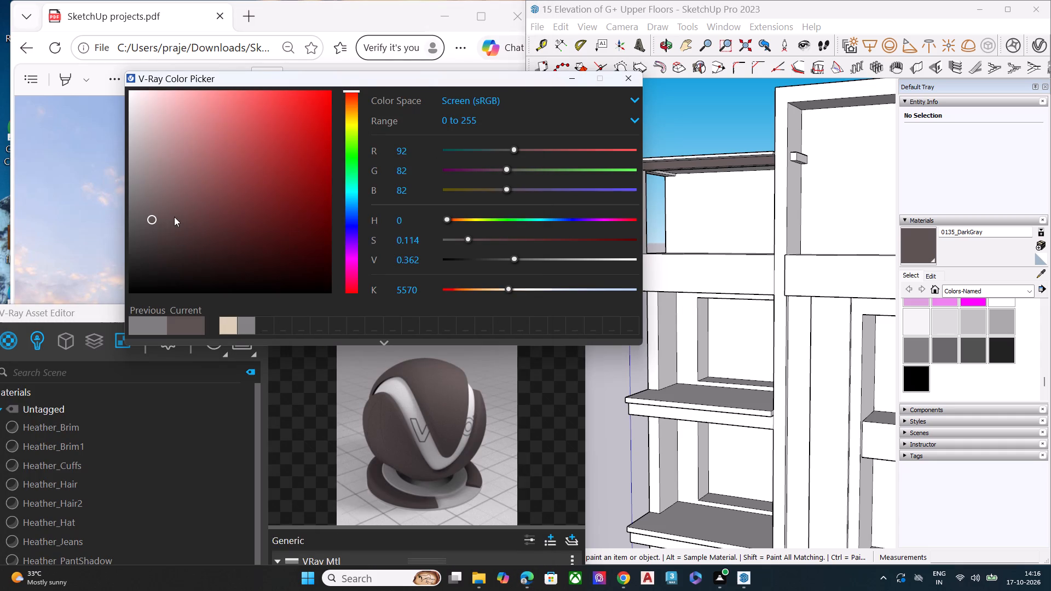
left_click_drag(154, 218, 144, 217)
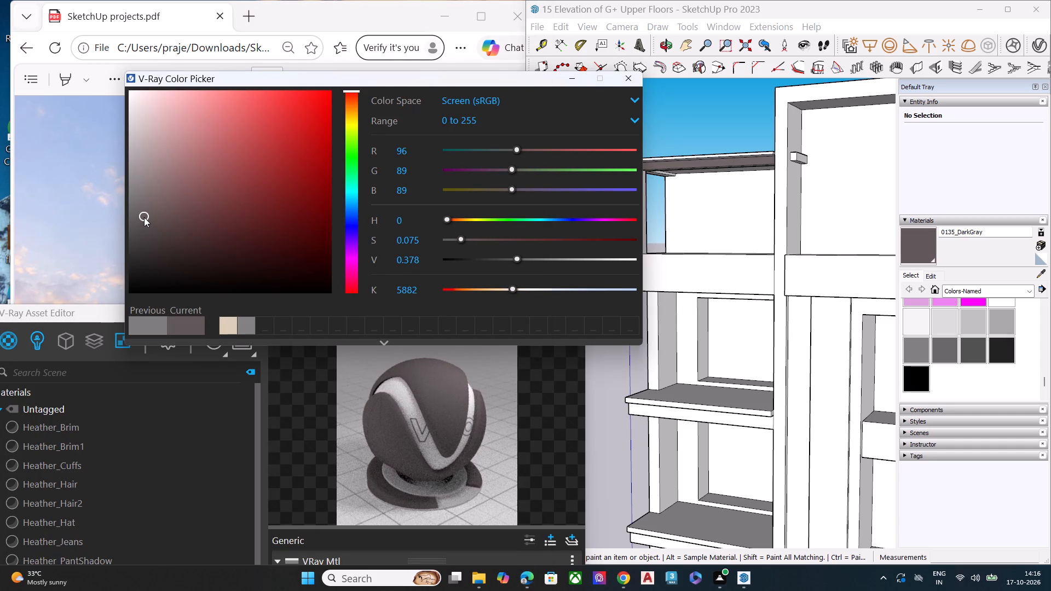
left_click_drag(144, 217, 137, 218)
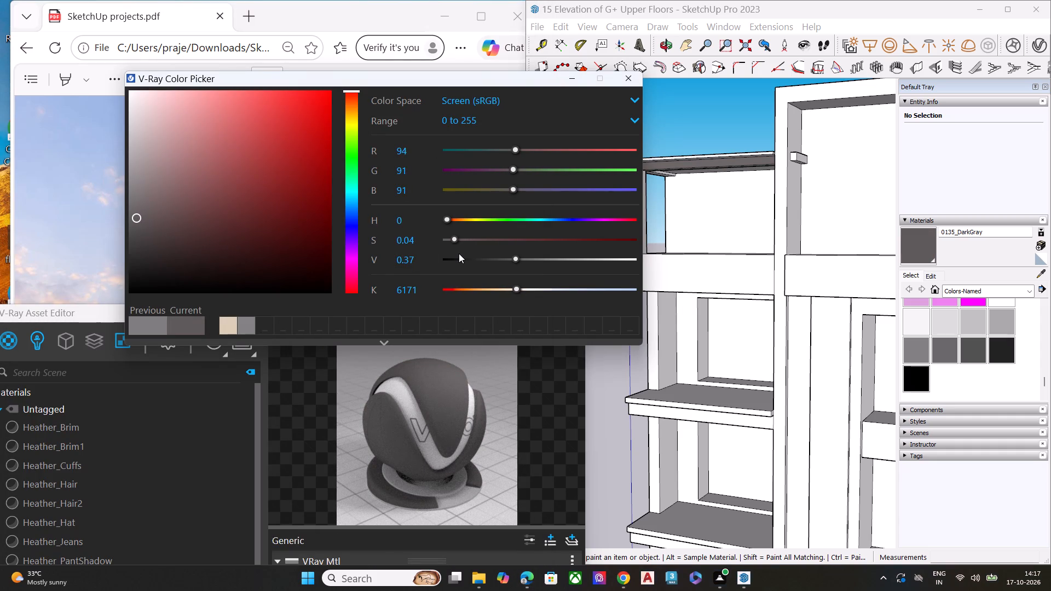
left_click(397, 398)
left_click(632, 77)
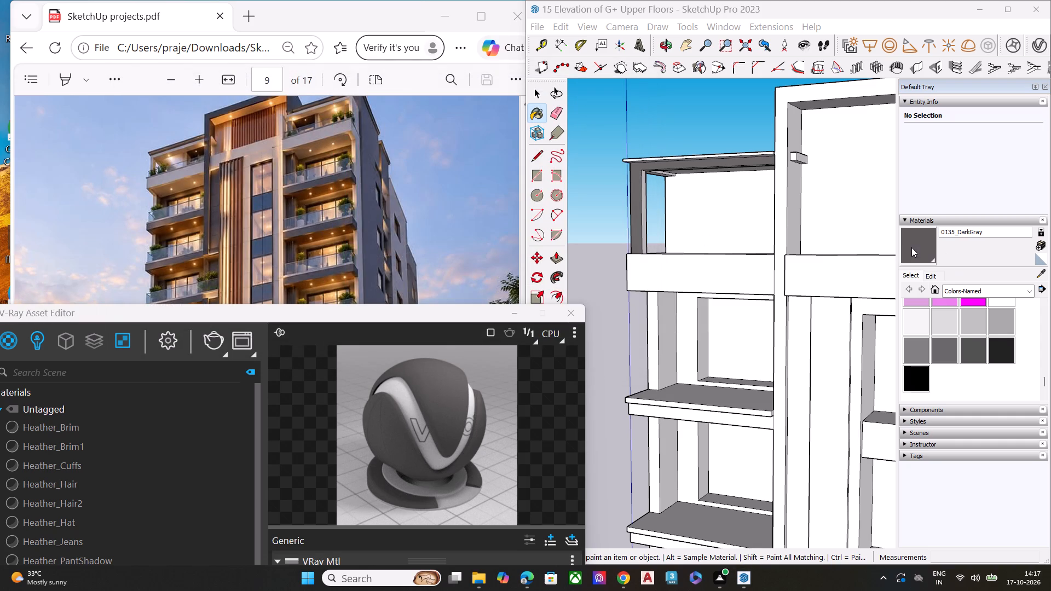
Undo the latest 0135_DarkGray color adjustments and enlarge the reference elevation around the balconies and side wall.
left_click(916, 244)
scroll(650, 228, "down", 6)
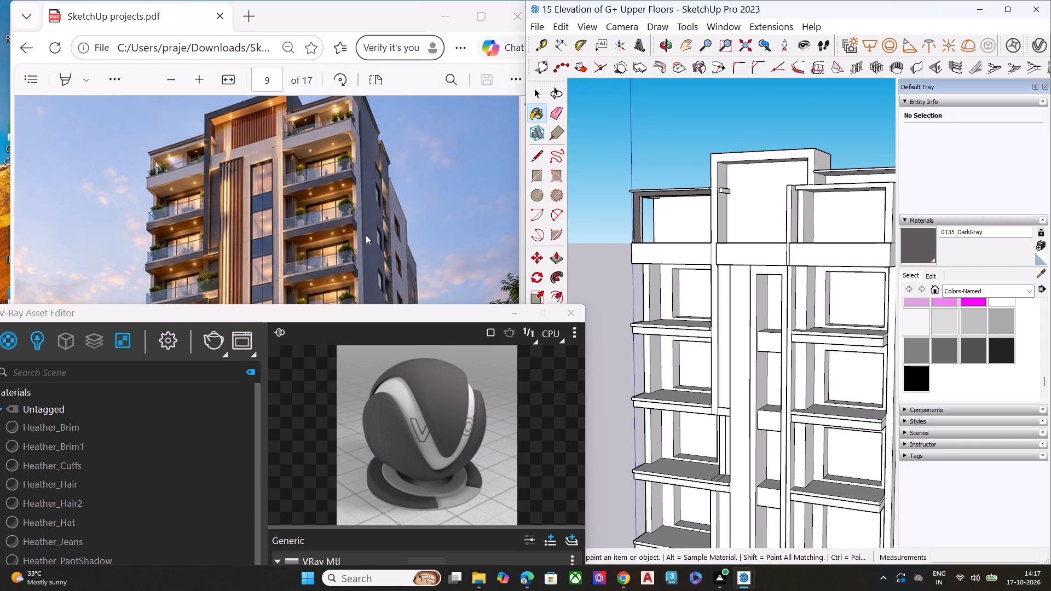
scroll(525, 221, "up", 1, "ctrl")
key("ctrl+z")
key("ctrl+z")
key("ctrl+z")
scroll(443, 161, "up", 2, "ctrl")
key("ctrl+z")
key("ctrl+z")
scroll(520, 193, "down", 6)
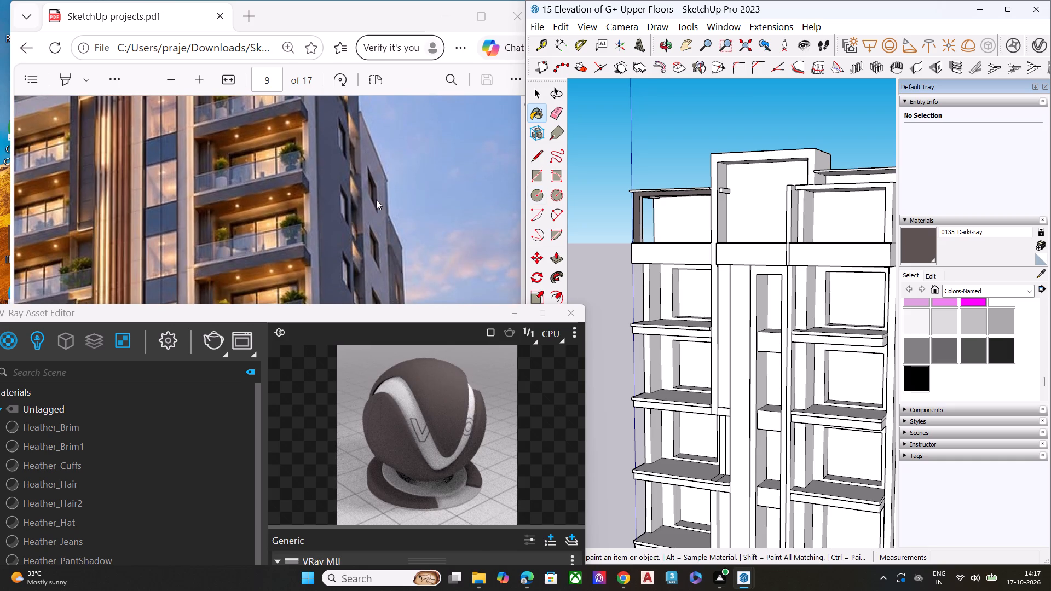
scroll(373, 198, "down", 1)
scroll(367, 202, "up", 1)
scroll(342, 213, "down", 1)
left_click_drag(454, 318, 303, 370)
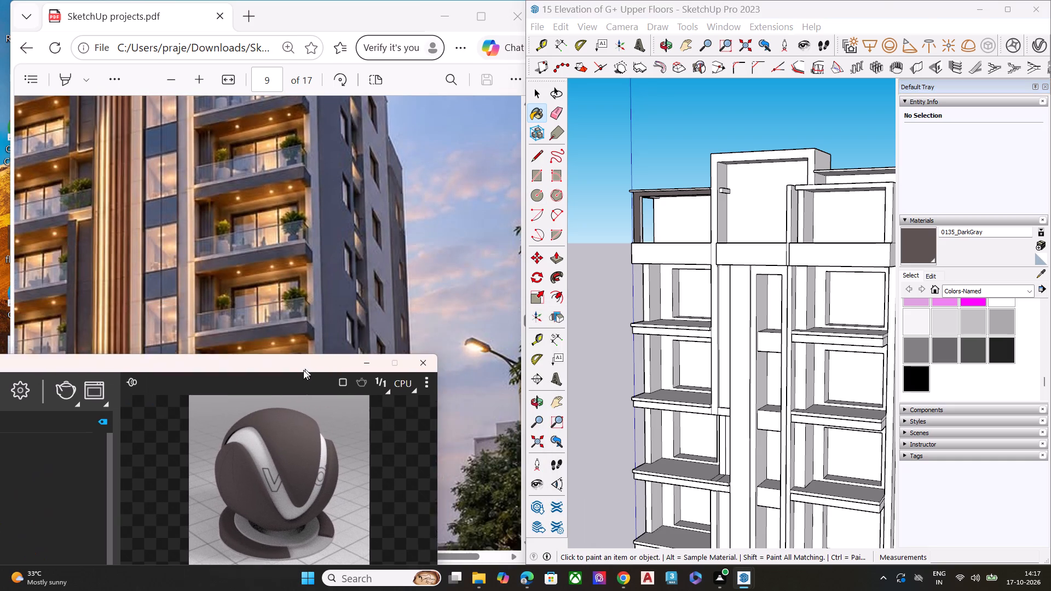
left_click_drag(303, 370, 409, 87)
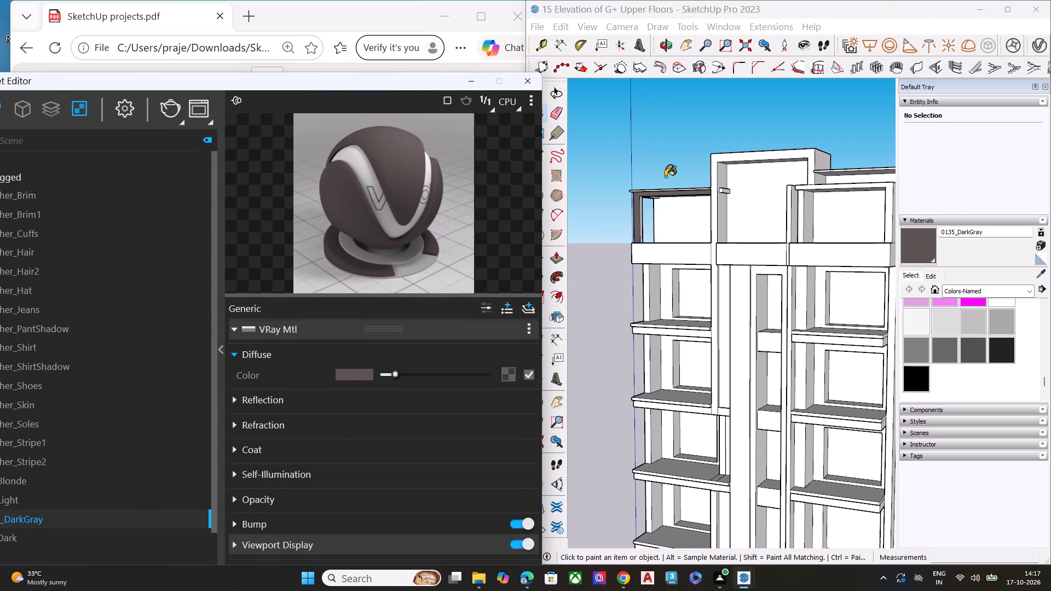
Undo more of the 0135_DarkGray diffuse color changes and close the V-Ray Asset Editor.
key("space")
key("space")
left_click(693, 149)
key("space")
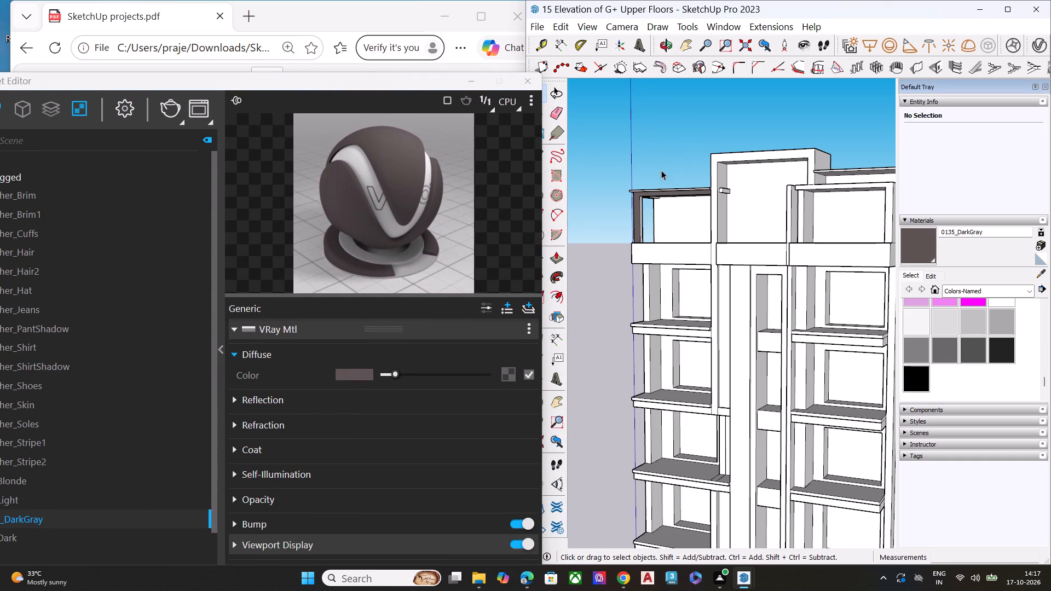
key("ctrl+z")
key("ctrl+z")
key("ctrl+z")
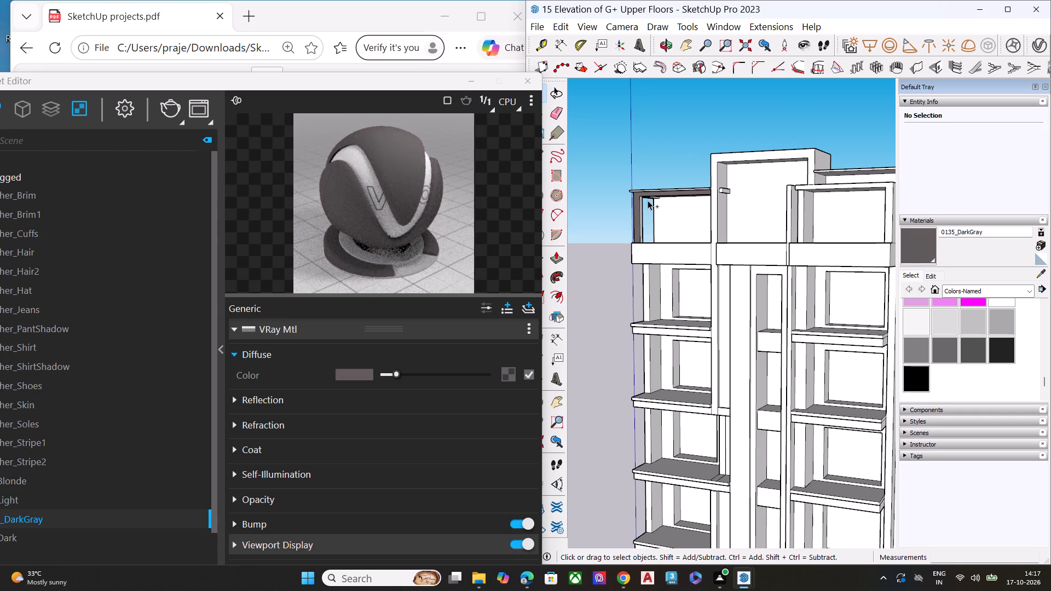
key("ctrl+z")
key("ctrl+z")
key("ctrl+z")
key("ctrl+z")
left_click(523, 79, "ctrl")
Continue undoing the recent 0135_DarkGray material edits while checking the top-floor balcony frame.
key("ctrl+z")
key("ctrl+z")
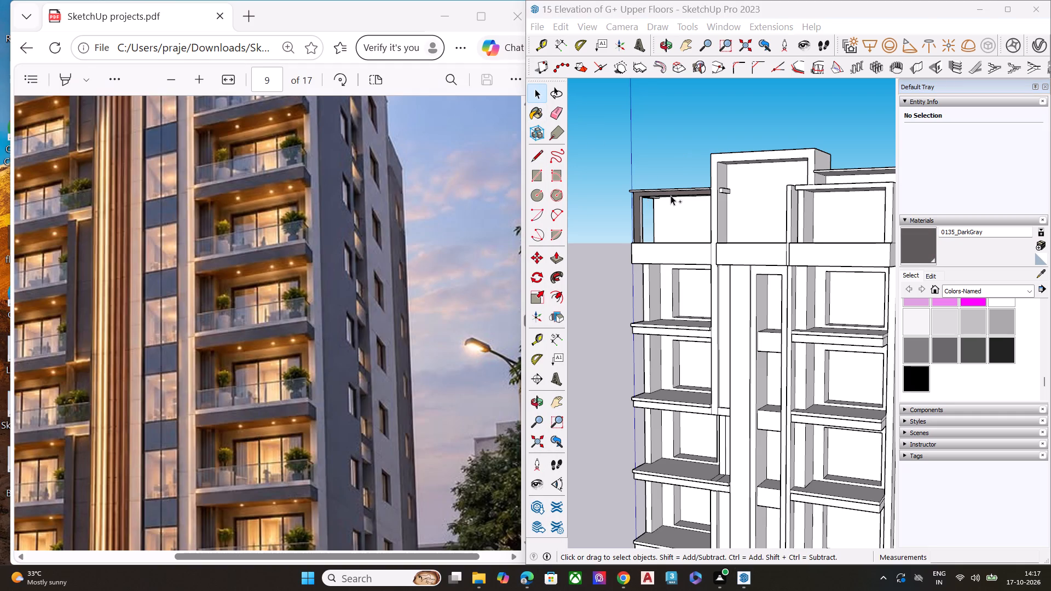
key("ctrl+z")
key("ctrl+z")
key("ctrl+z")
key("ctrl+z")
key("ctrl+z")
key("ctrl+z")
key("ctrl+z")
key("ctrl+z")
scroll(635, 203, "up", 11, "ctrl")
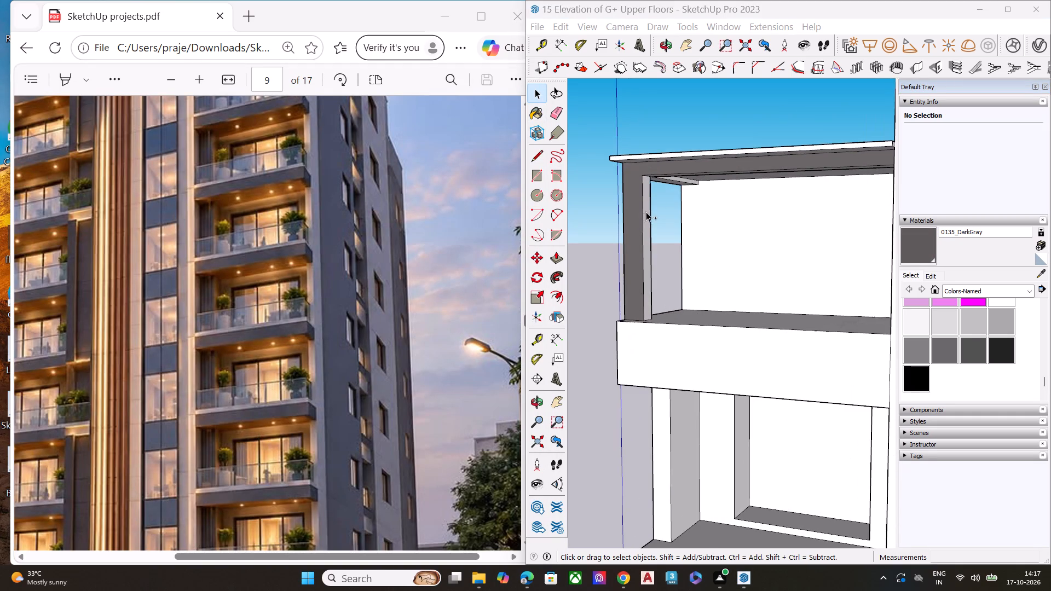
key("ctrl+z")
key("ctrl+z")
Reopen the 0135_DarkGray diffuse color in V-Ray and try several warmer greys, finishing at RGB 95, 84, 84.
left_click(637, 176, "ctrl")
scroll(637, 176, "down", 5)
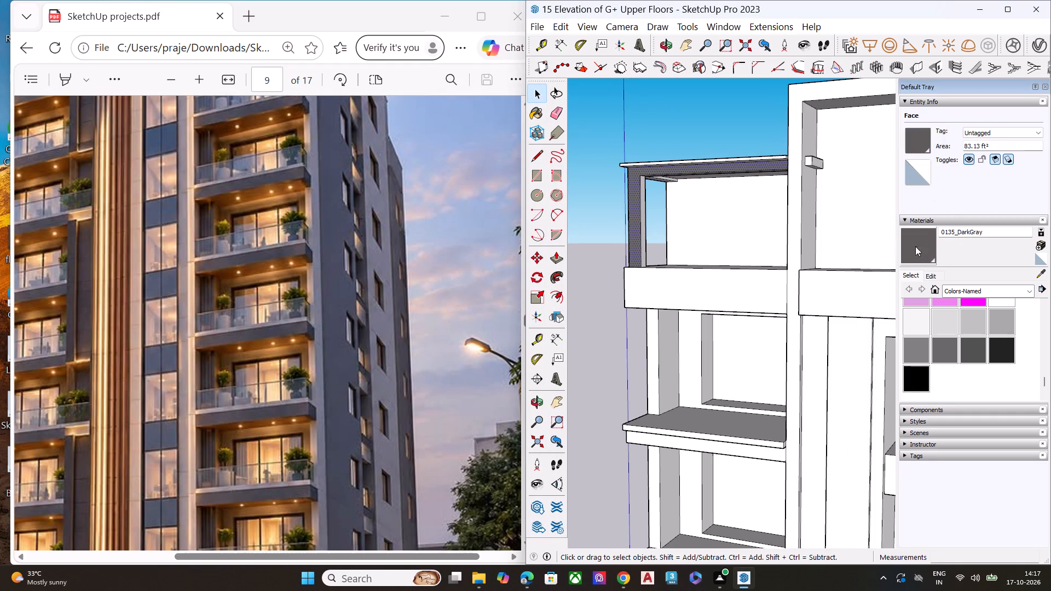
left_click(908, 245)
scroll(695, 200, "down", 2)
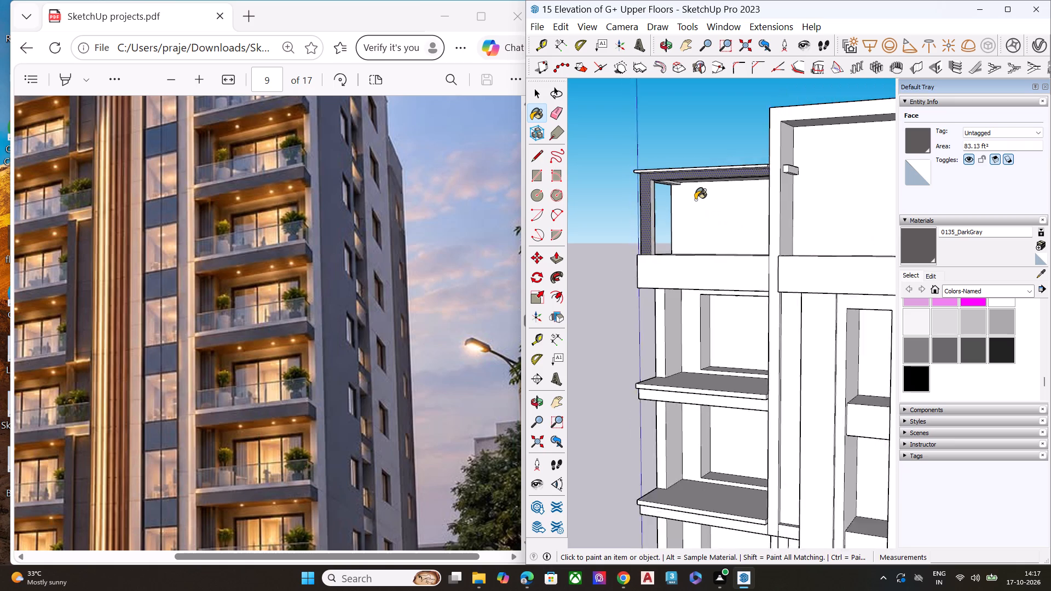
scroll(695, 200, "down", 4)
left_click(1033, 48)
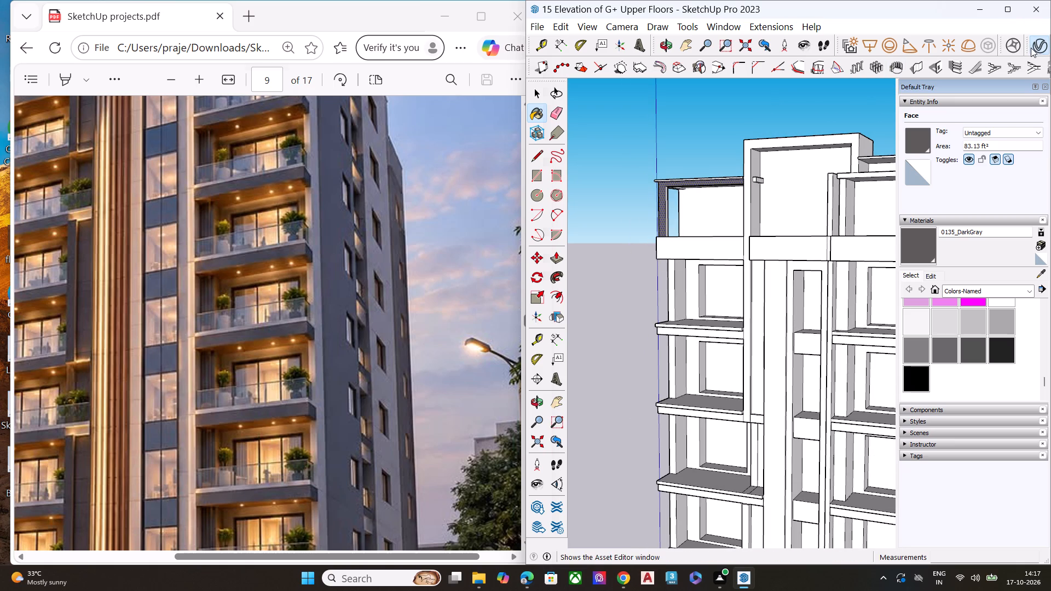
left_click(348, 372)
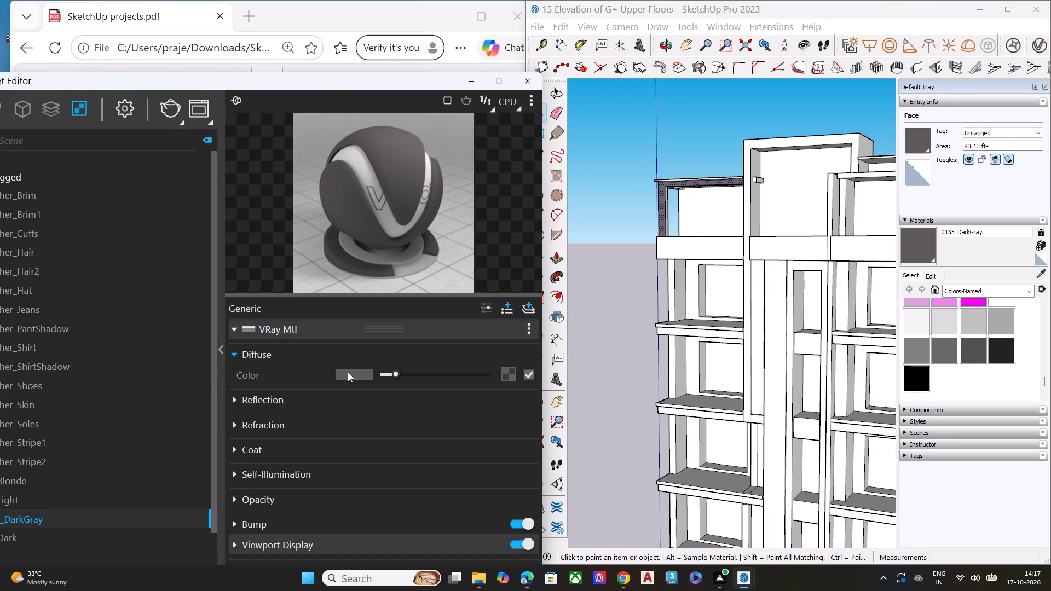
left_click_drag(139, 212, 147, 218)
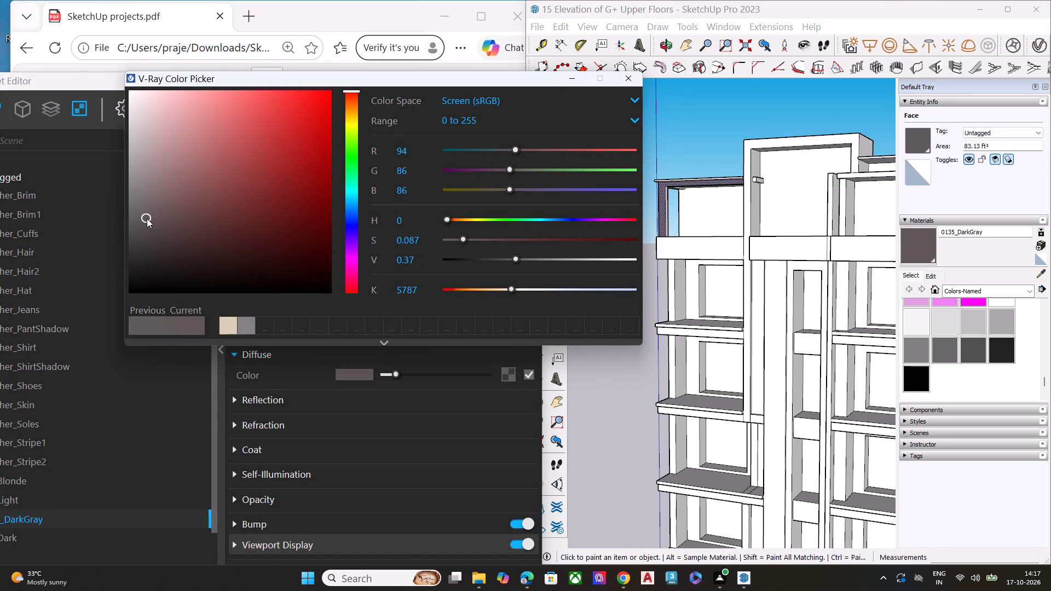
left_click_drag(147, 218, 148, 212)
left_click_drag(343, 73, 377, 300)
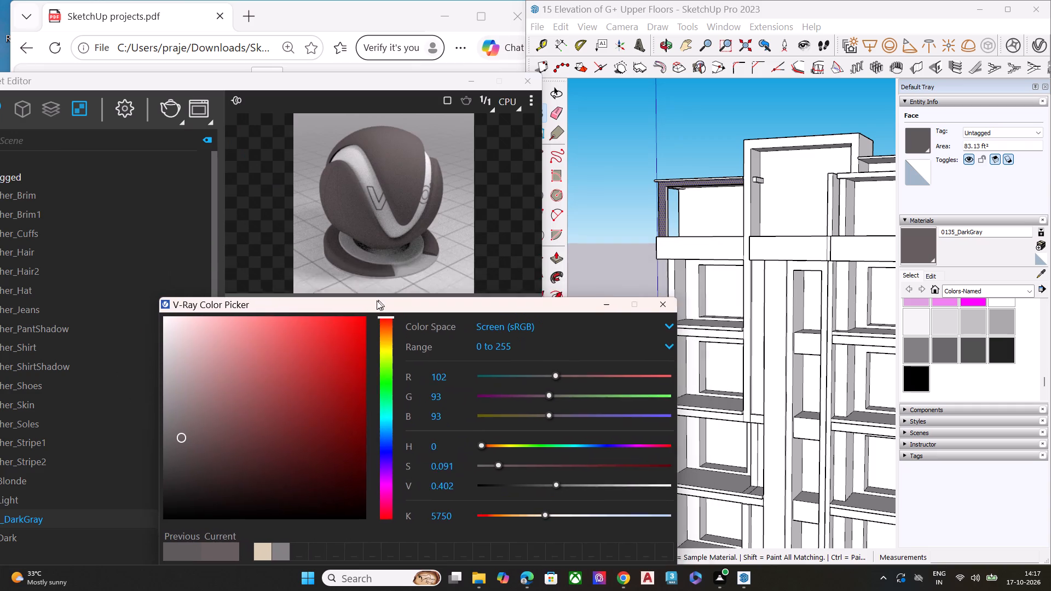
left_click_drag(377, 300, 306, 275)
left_click_drag(111, 410, 118, 396)
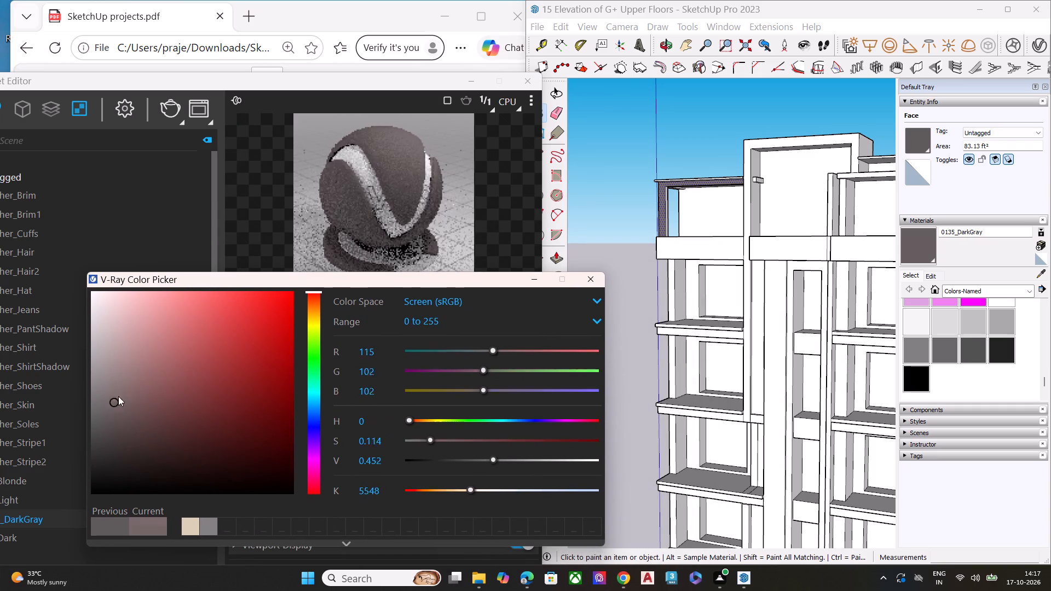
left_click_drag(118, 396, 128, 386)
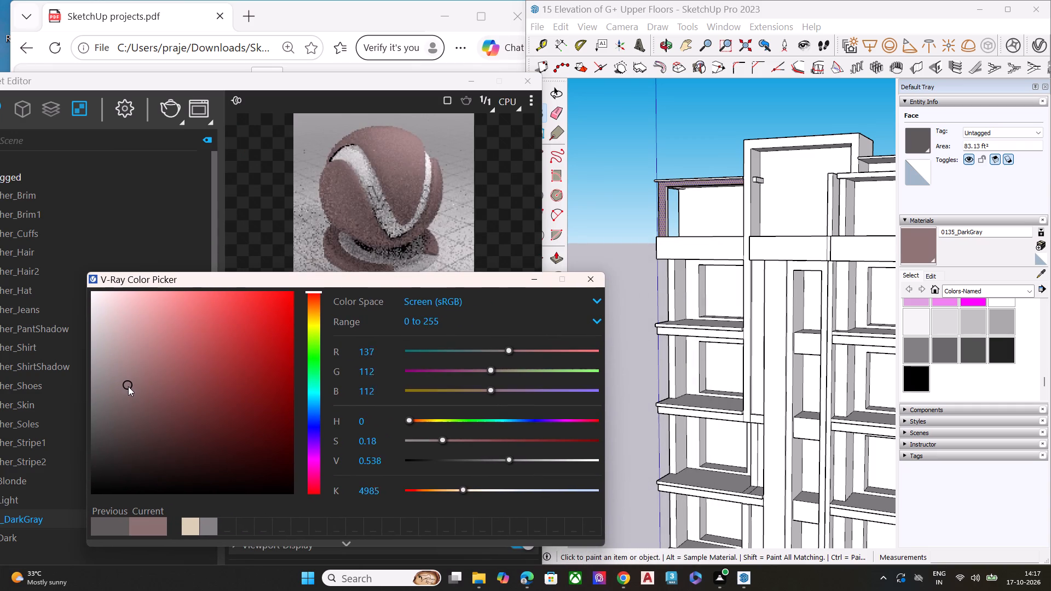
left_click_drag(128, 386, 112, 411)
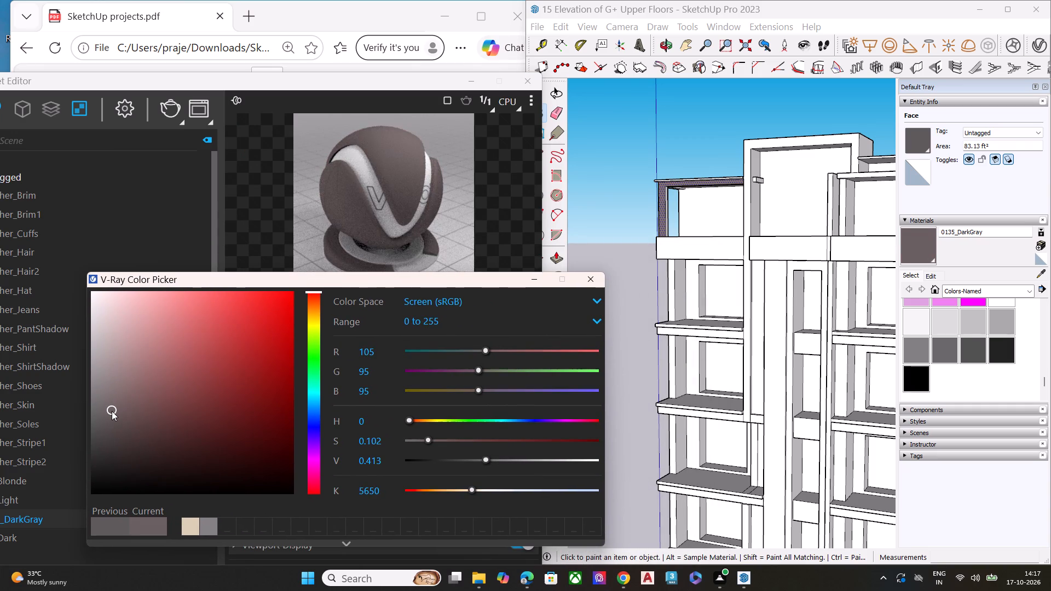
left_click_drag(112, 411, 127, 415)
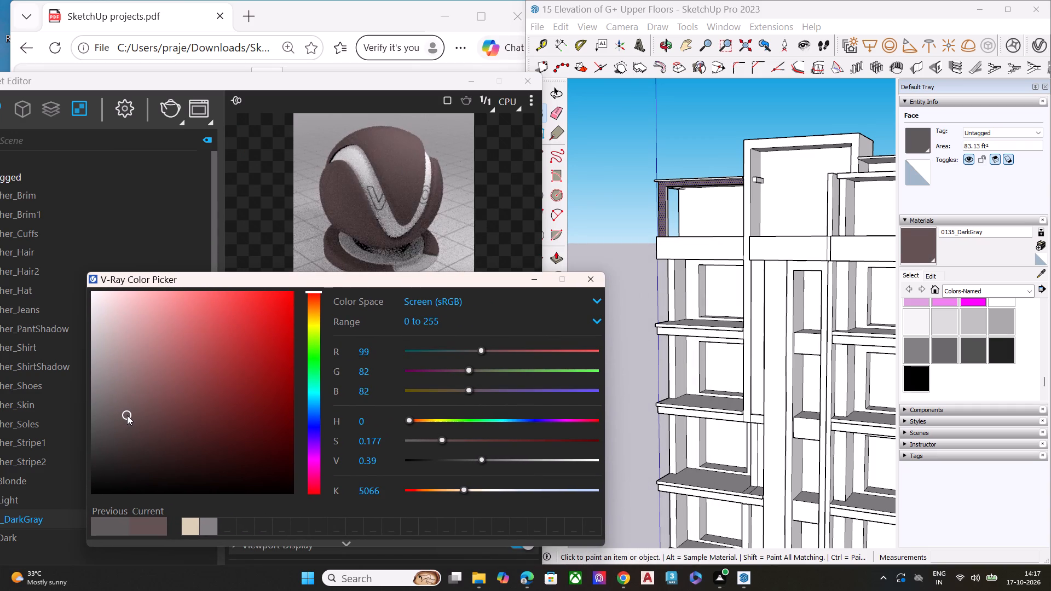
left_click_drag(127, 415, 120, 414)
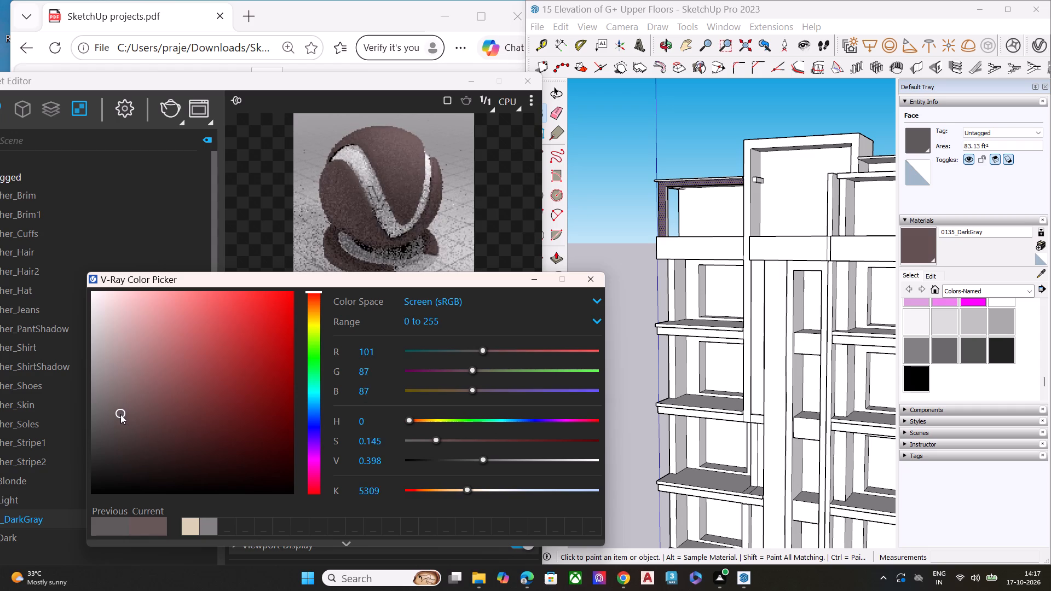
left_click_drag(120, 414, 100, 425)
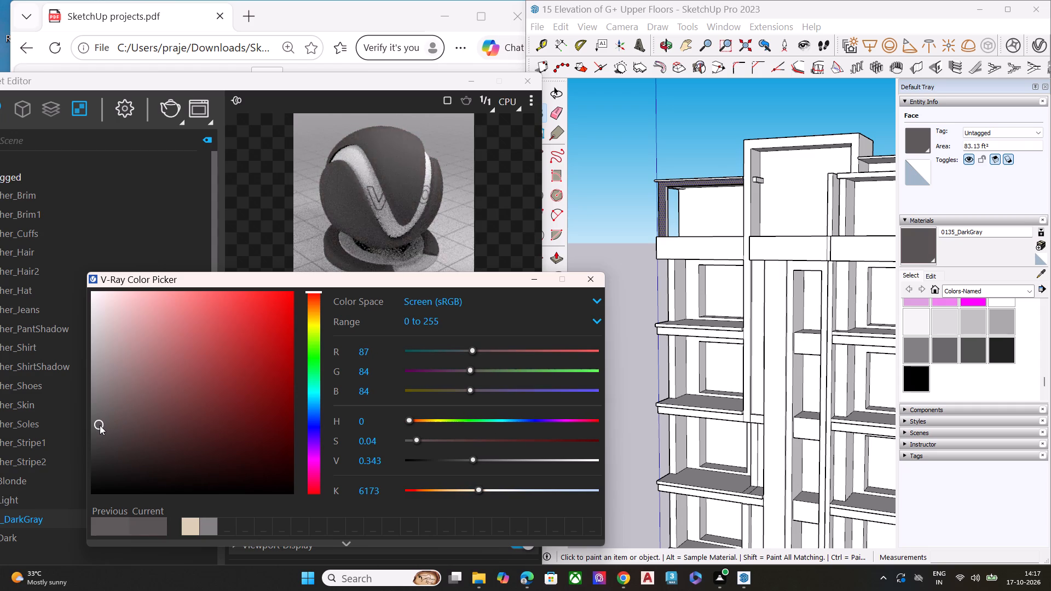
left_click_drag(100, 425, 115, 419)
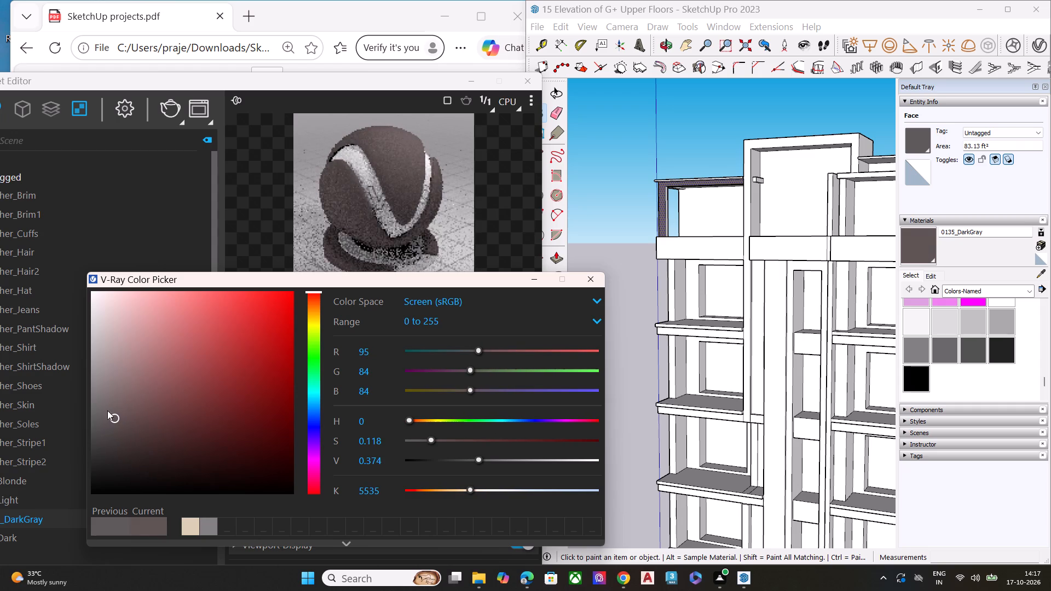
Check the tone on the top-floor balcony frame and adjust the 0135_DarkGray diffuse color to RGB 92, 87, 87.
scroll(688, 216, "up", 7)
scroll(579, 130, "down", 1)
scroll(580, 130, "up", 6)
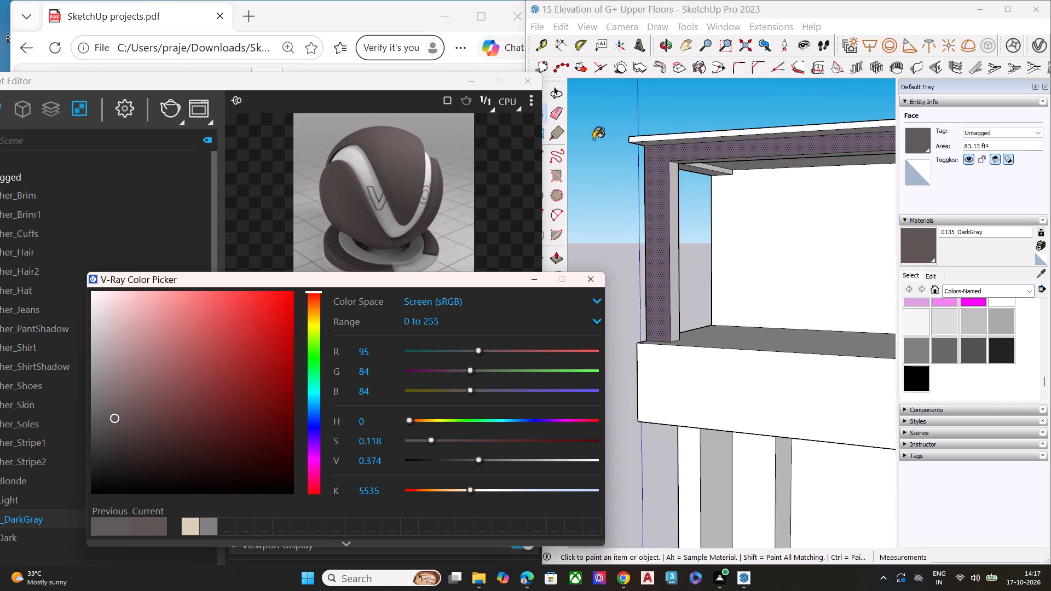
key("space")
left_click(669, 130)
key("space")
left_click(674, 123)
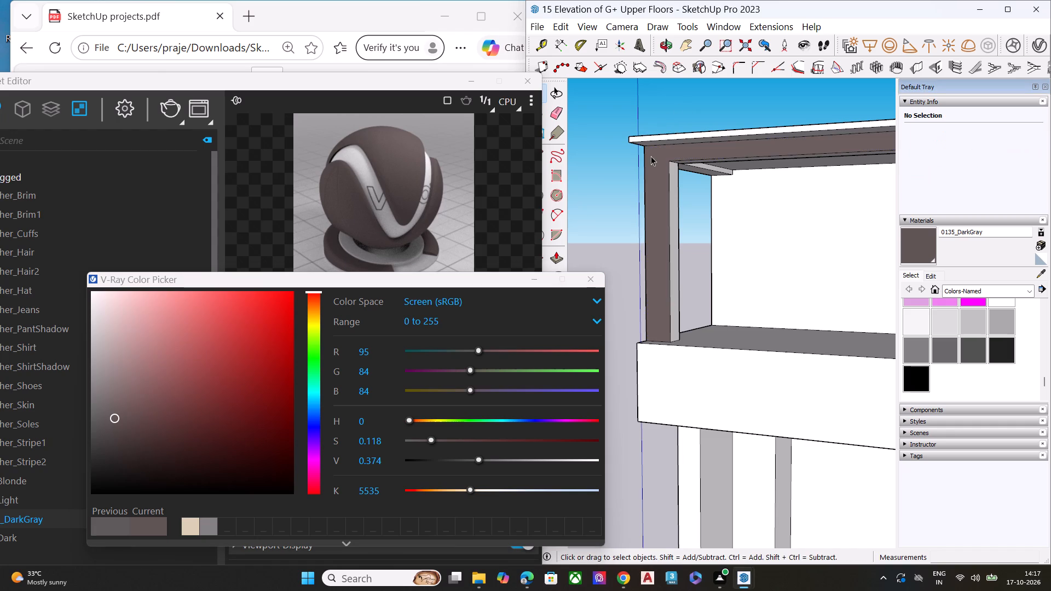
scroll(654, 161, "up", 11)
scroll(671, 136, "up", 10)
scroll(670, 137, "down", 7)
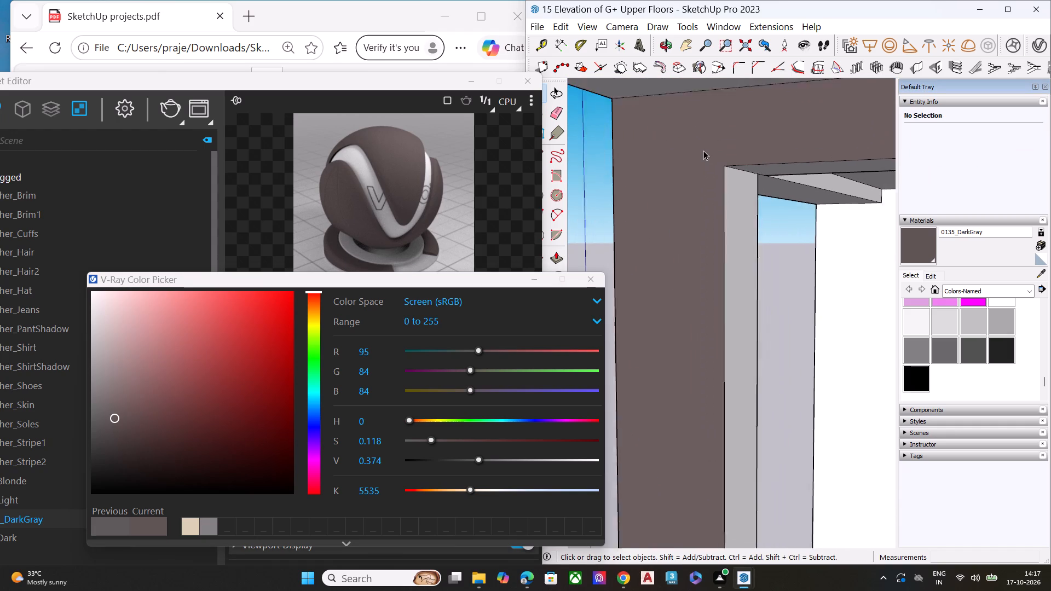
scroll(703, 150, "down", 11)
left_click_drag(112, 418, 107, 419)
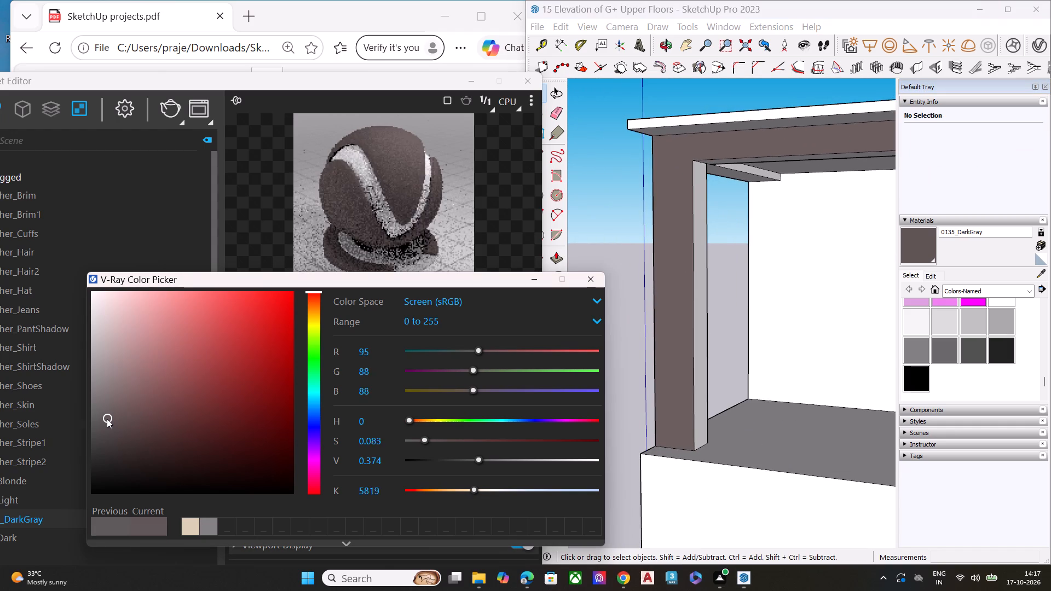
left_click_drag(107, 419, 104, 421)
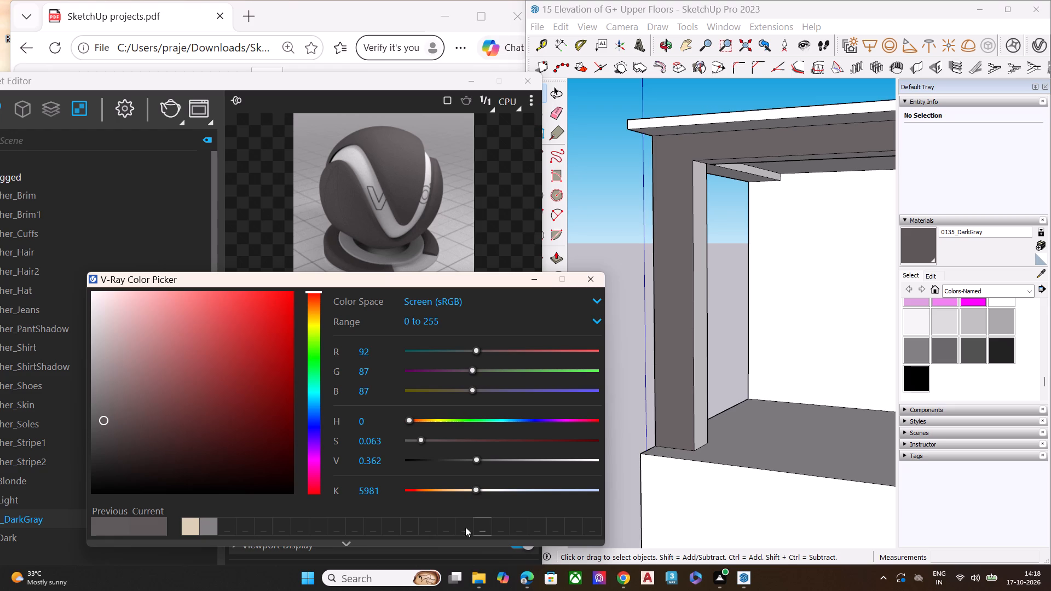
Darken the 0135_DarkGray diffuse color to RGB 81, 71, 71 and close the color picker.
left_click_drag(106, 420, 104, 427)
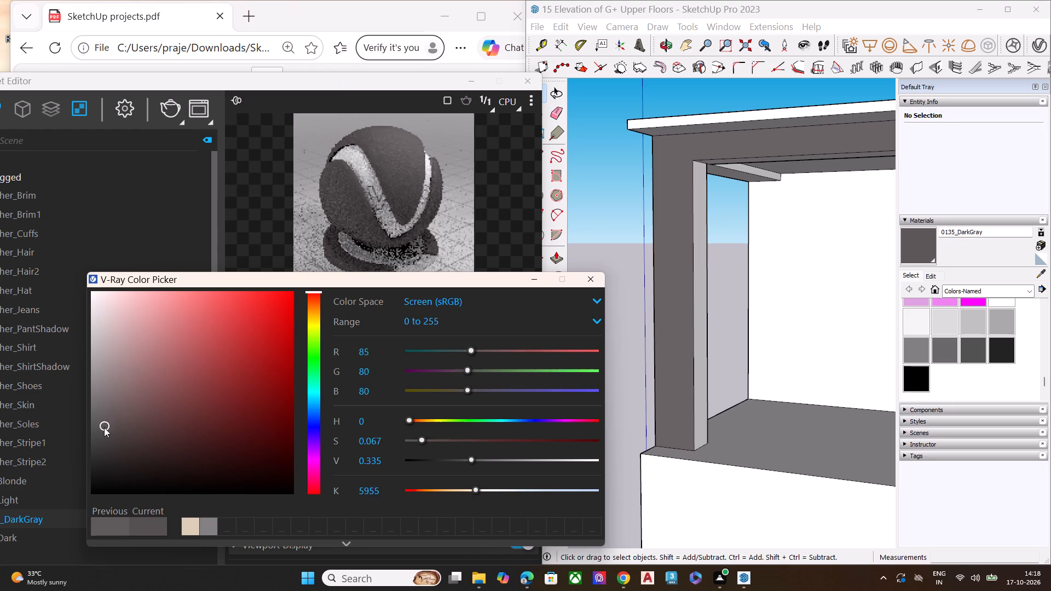
left_click_drag(104, 427, 103, 410)
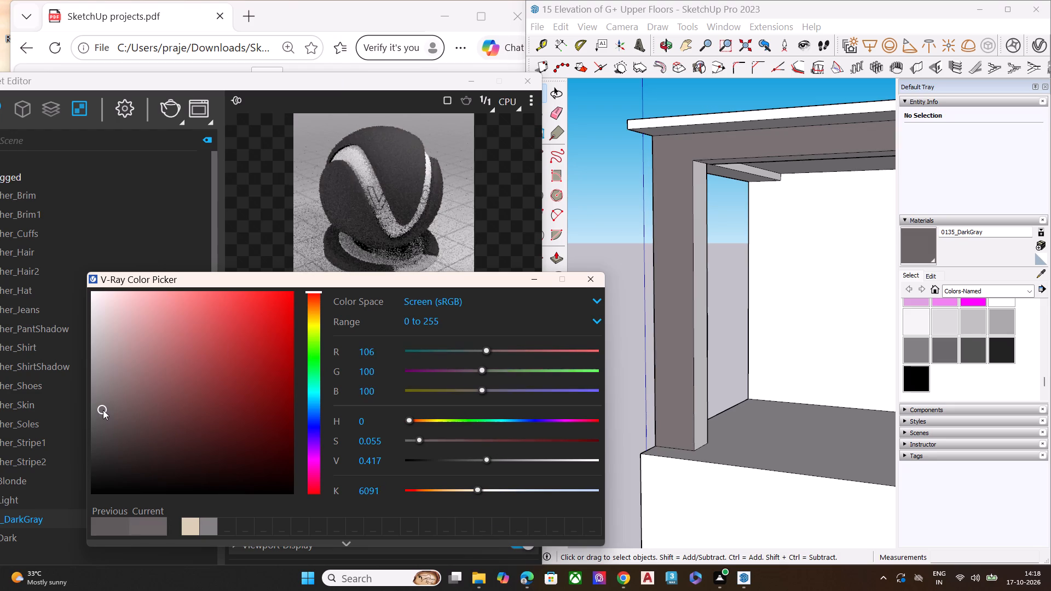
left_click_drag(103, 410, 114, 430)
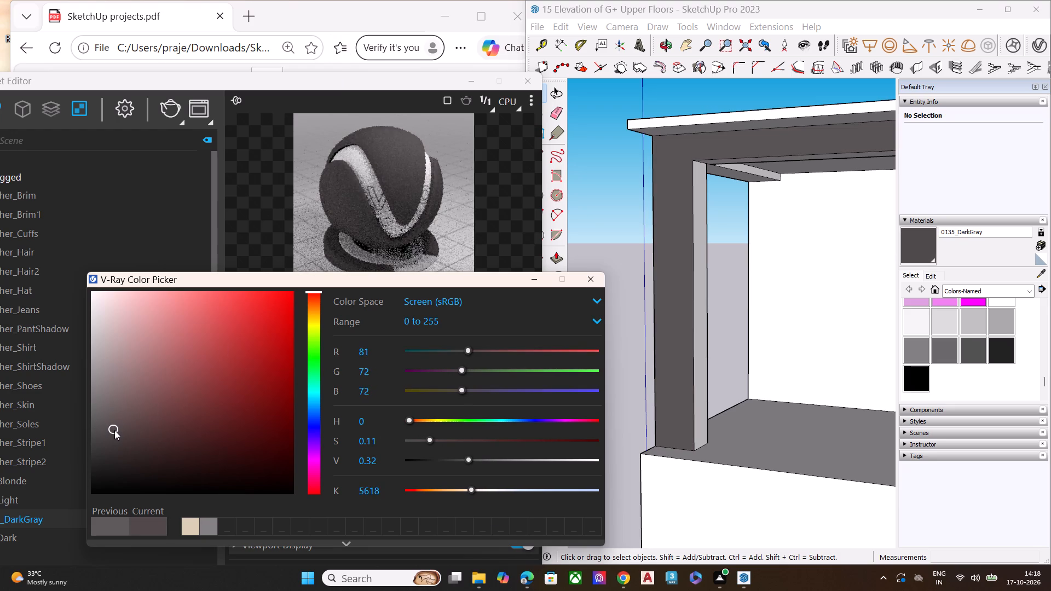
left_click_drag(114, 430, 105, 430)
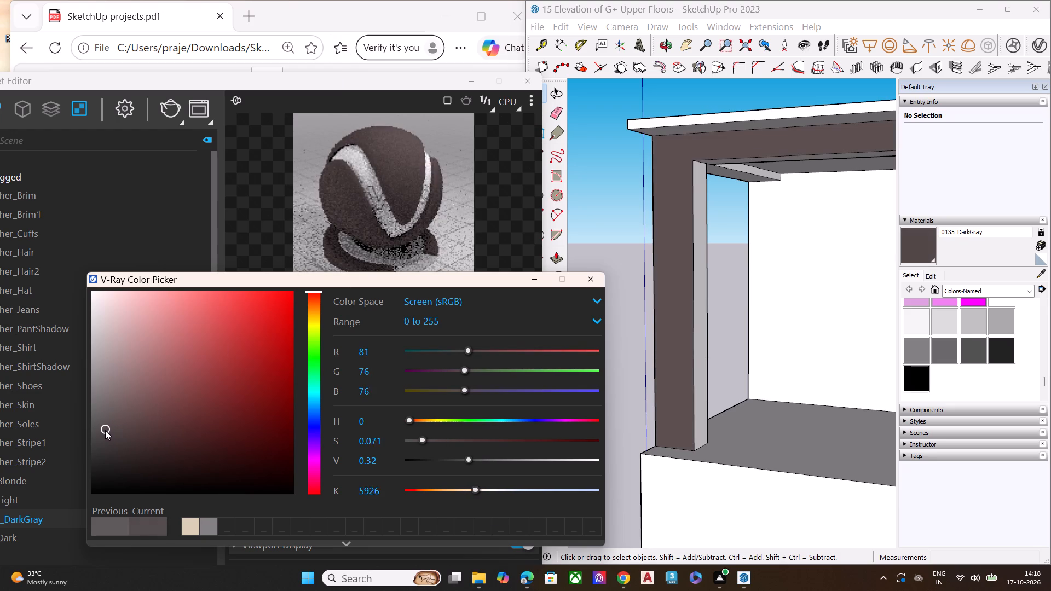
left_click_drag(105, 430, 107, 430)
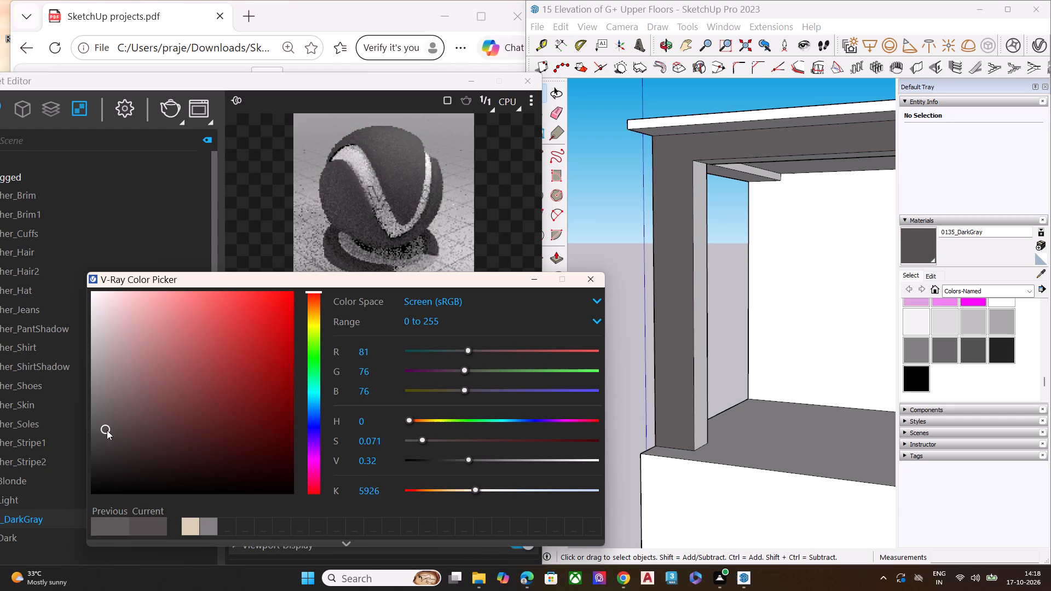
left_click_drag(107, 430, 118, 430)
left_click(590, 275)
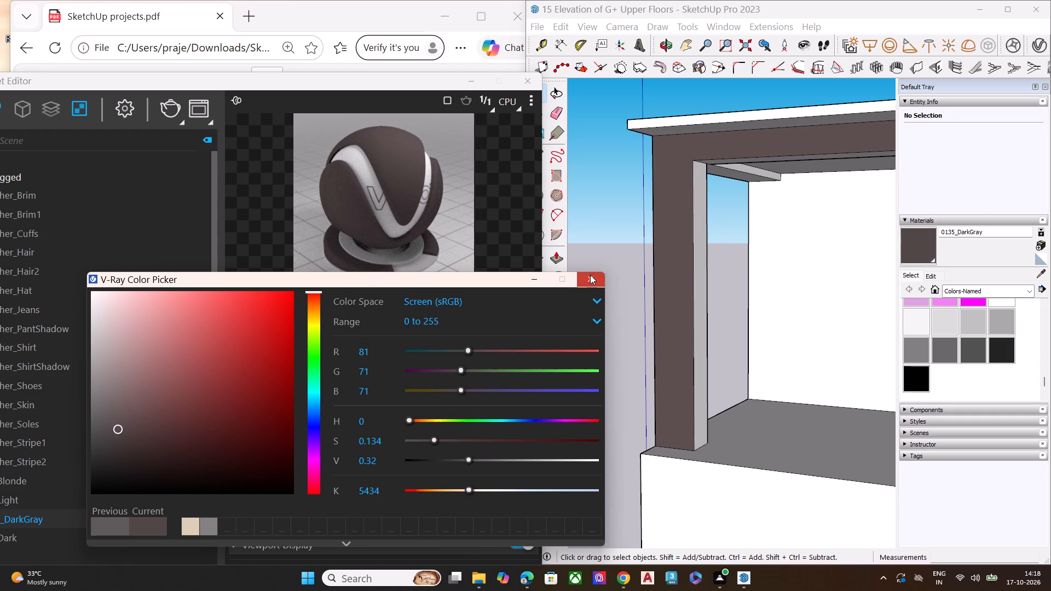
Paint the tall projecting rooftop frame's front face and the recessed strip beside its long leg with 0135_DarkGray.
scroll(596, 273, "down", 7)
left_click(923, 242)
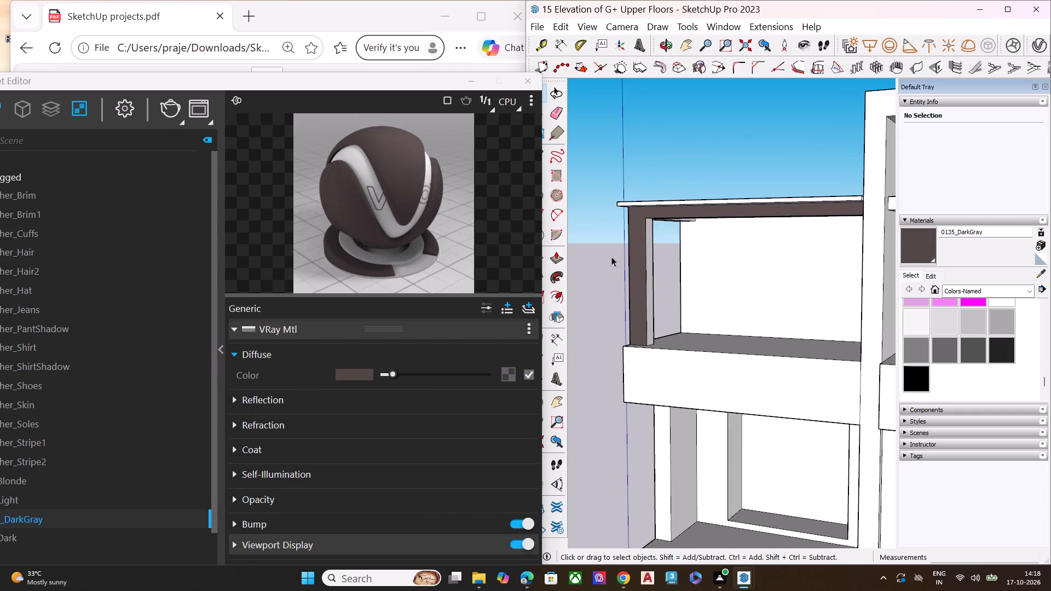
scroll(611, 257, "down", 12)
left_click(917, 244)
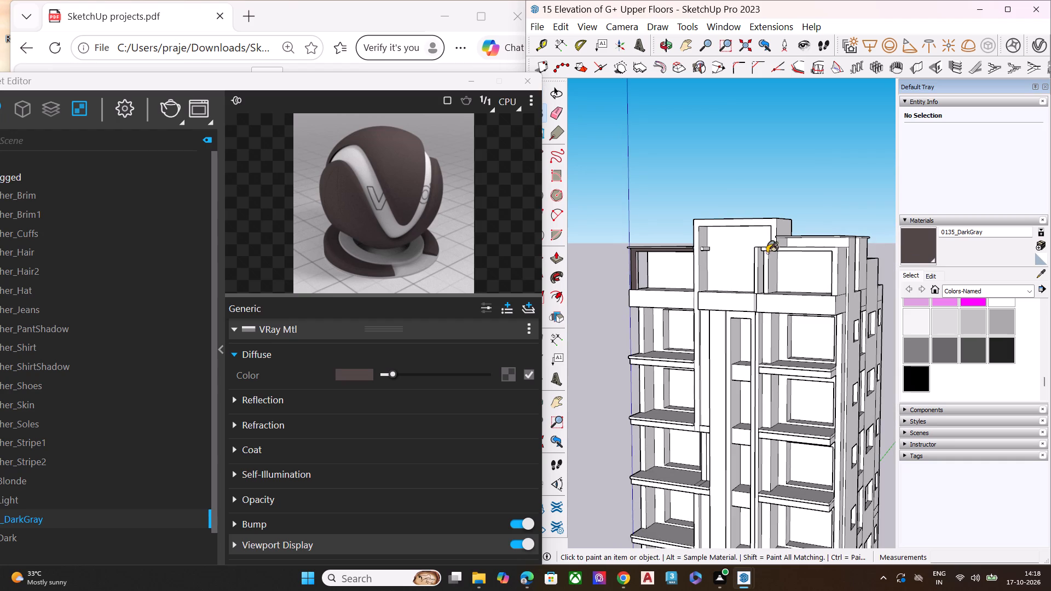
scroll(691, 231, "up", 7)
left_click(702, 215)
scroll(687, 215, "down", 5)
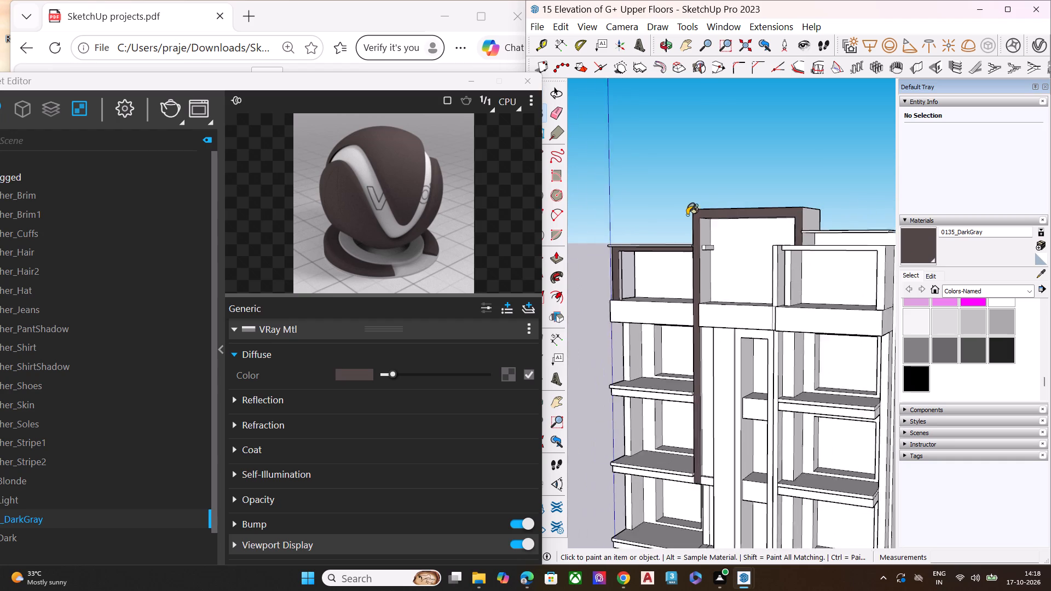
scroll(687, 215, "down", 1)
middle_click_drag(703, 263, 694, 207)
scroll(700, 340, "up", 3)
scroll(700, 340, "down", 1)
scroll(700, 340, "up", 4)
left_click(706, 315)
scroll(705, 241, "down", 5)
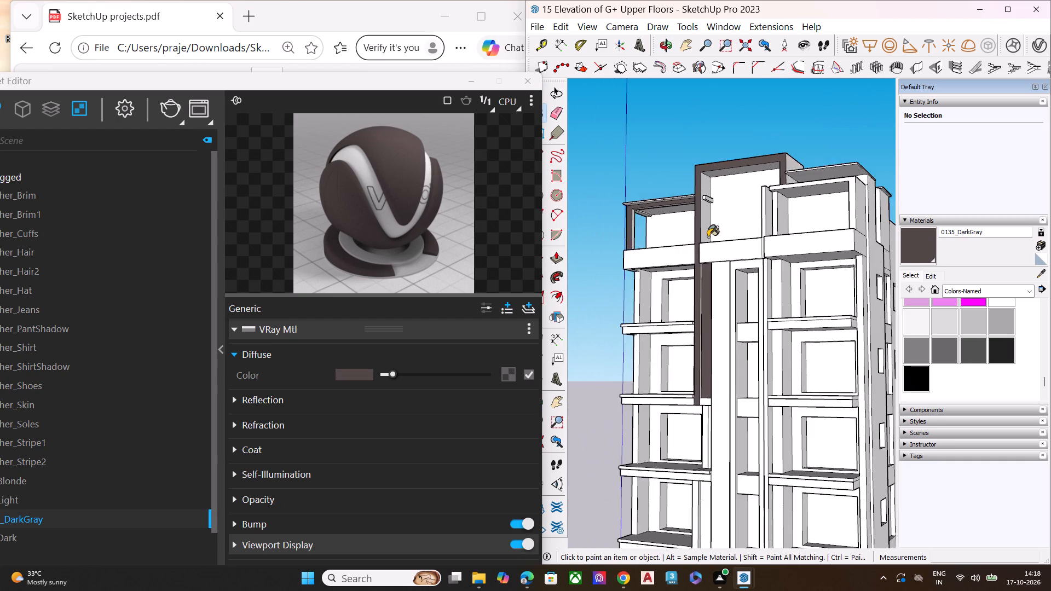
Paint the white slab-edge piece at the bottom of the upper vertical strip with 0135_DarkGray.
scroll(708, 237, "down", 10)
scroll(704, 350, "up", 6)
scroll(705, 364, "down", 1)
scroll(705, 365, "up", 7)
scroll(703, 366, "down", 2)
scroll(703, 366, "up", 6)
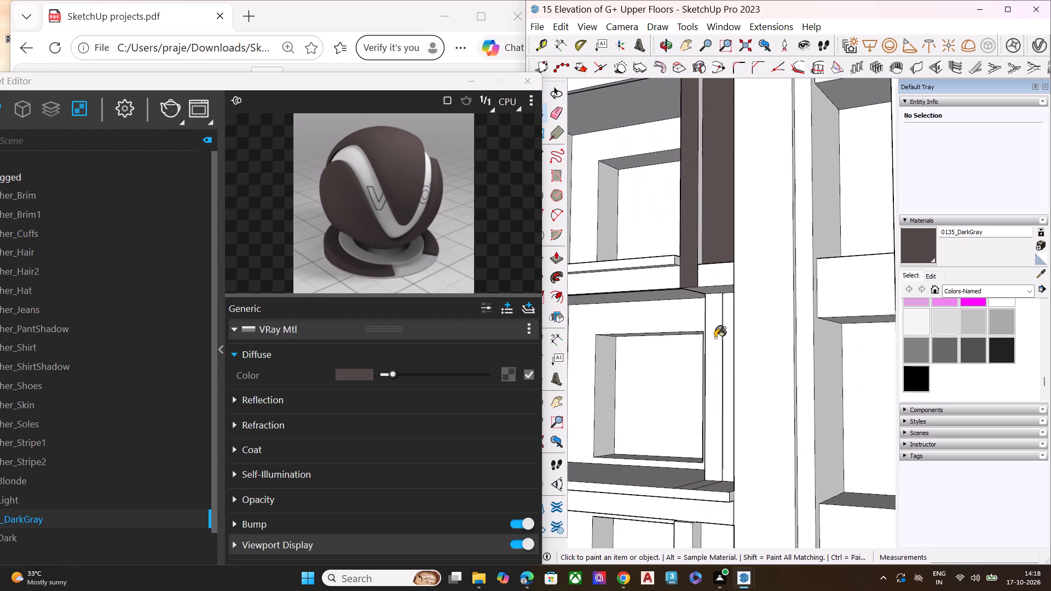
scroll(699, 277, "down", 3)
scroll(701, 274, "up", 1)
scroll(701, 274, "down", 4)
scroll(706, 273, "up", 6)
left_click(706, 273)
scroll(700, 251, "down", 8)
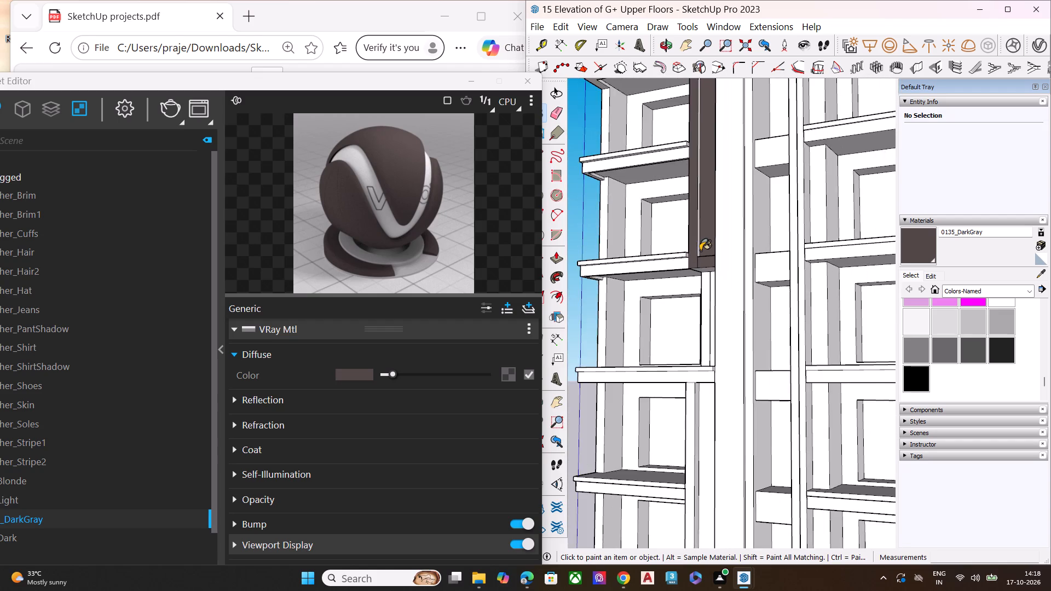
Paint the middle vertical fin's front face, its adjoining recessed strip and the piece at its base with 0135_DarkGray.
scroll(698, 259, "down", 1)
scroll(697, 263, "up", 1)
scroll(697, 264, "down", 4)
scroll(690, 406, "up", 8)
left_click(696, 359)
left_click(713, 350)
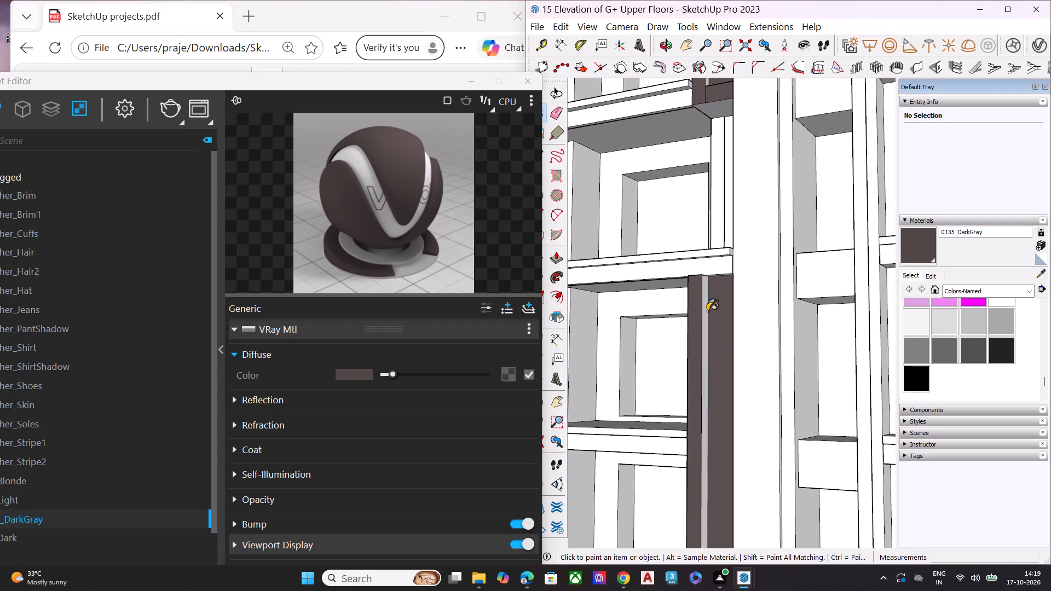
scroll(697, 306, "down", 11)
scroll(706, 441, "up", 7)
scroll(697, 392, "down", 2)
scroll(697, 392, "up", 1)
scroll(697, 392, "down", 1)
scroll(697, 392, "up", 3)
left_click(691, 372)
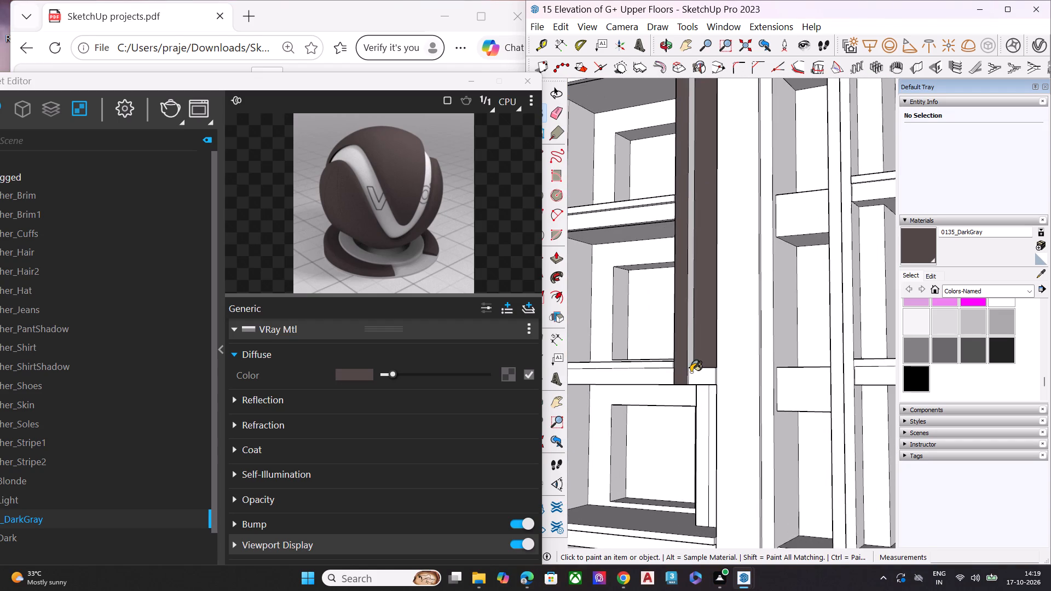
Paint the lowest vertical fin's front face and its adjoining recessed strip with 0135_DarkGray.
scroll(696, 368, "down", 3)
scroll(696, 368, "up", 1)
scroll(696, 368, "down", 4)
scroll(696, 418, "up", 9)
scroll(696, 427, "down", 6)
scroll(698, 410, "up", 1)
scroll(700, 404, "down", 9)
scroll(702, 381, "up", 1)
scroll(702, 381, "down", 5)
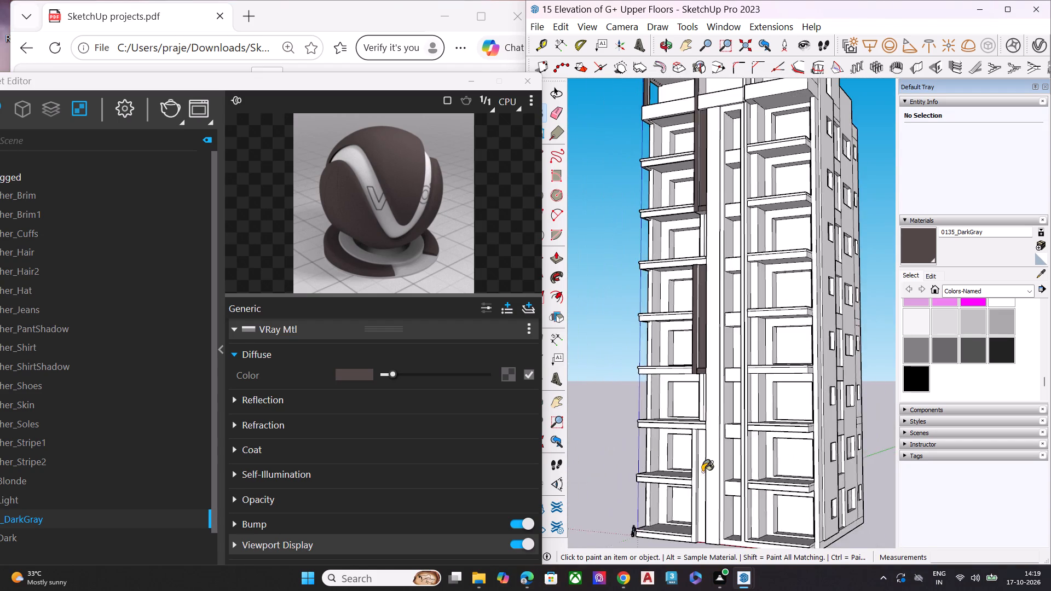
scroll(702, 480, "up", 1)
scroll(702, 482, "down", 1)
scroll(702, 482, "up", 11)
left_click(694, 416)
left_click(713, 408)
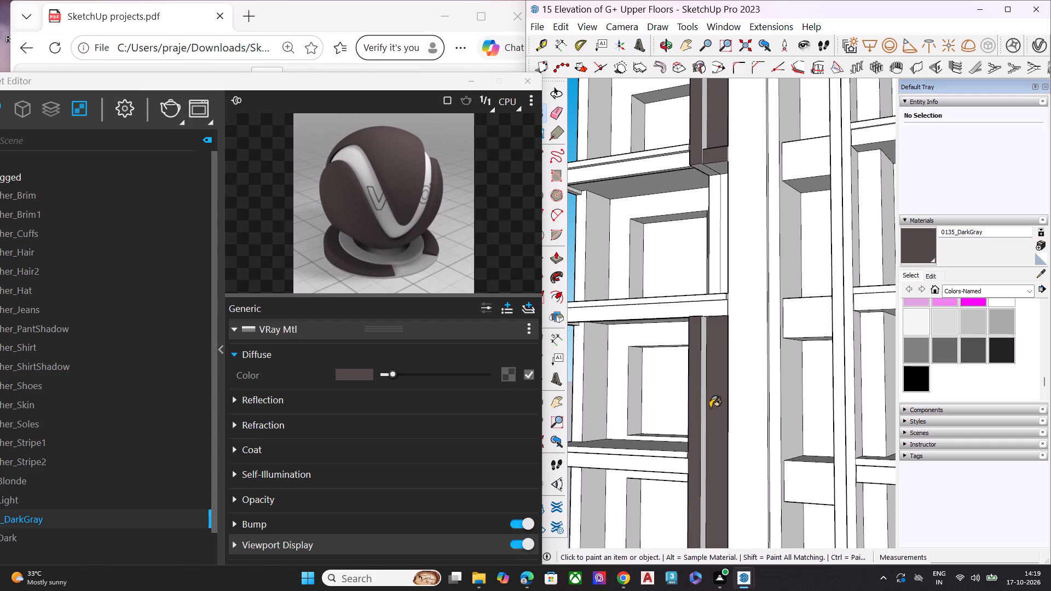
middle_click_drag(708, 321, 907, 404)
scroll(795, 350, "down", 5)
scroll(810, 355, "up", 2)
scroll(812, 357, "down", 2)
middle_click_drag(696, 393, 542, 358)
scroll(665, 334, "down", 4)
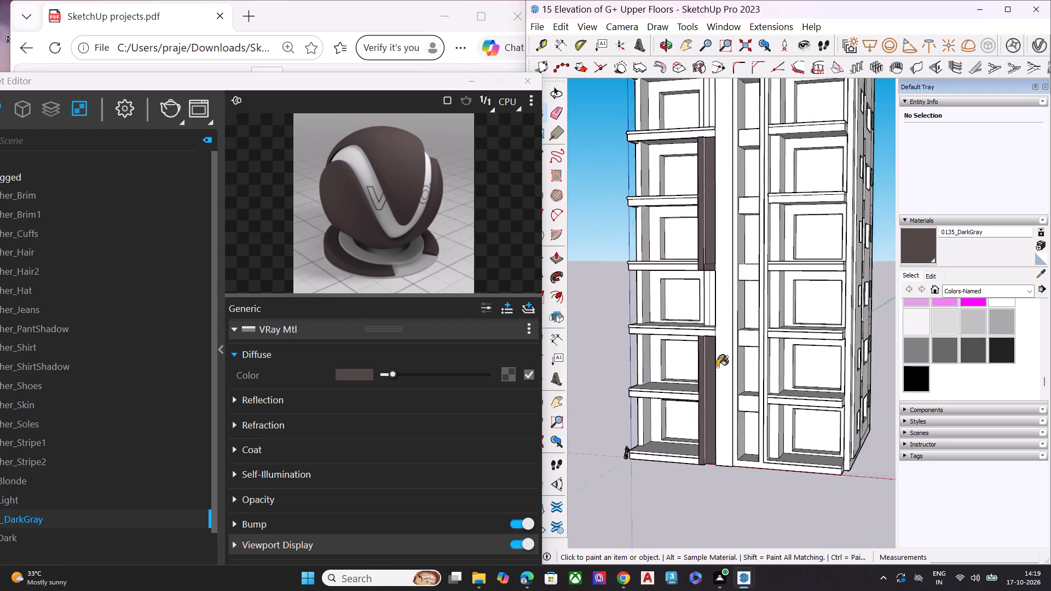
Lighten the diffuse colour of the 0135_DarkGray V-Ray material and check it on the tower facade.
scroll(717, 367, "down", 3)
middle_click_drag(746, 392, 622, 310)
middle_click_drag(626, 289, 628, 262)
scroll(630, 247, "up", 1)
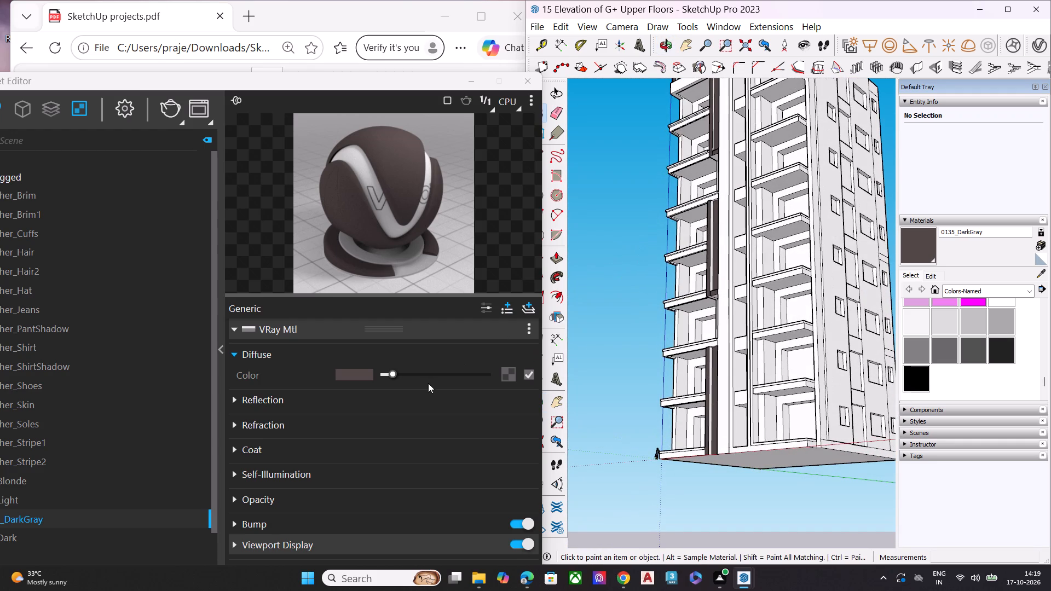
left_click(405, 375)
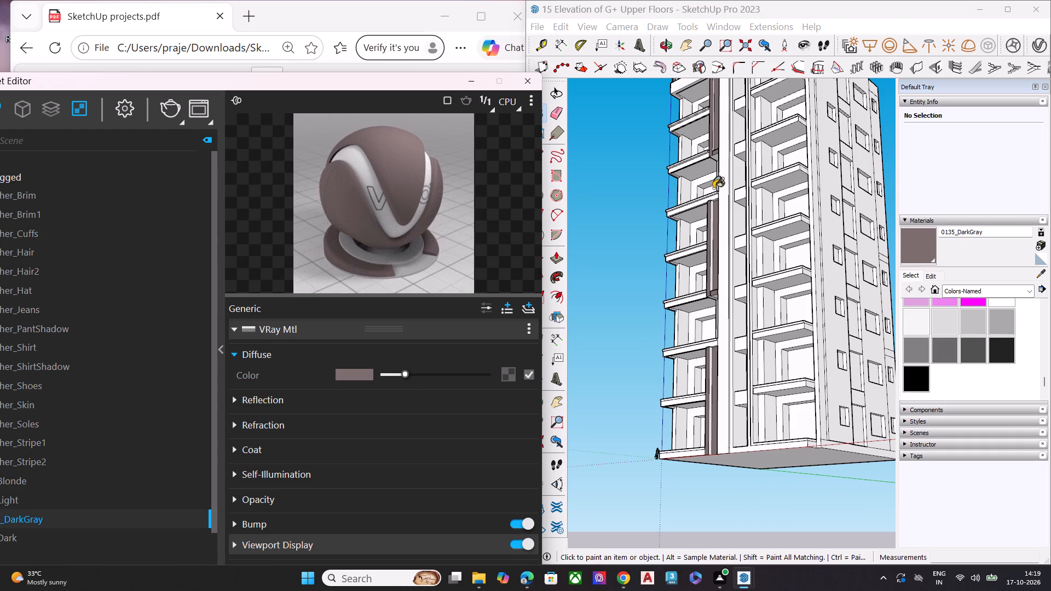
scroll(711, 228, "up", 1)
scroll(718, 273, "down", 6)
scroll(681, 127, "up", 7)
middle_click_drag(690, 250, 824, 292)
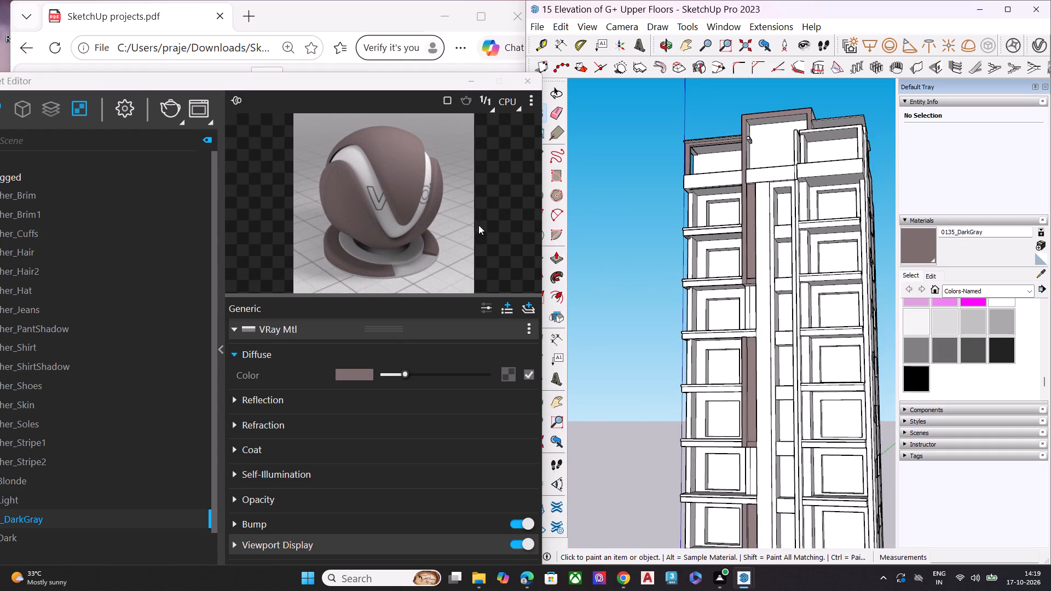
Undo the latest colour change and the 0135_DarkGray painting on the projecting rooftop frame, vertical fins and recessed strips.
key("ctrl+z")
key("ctrl+z")
key("ctrl+z")
key("ctrl+z")
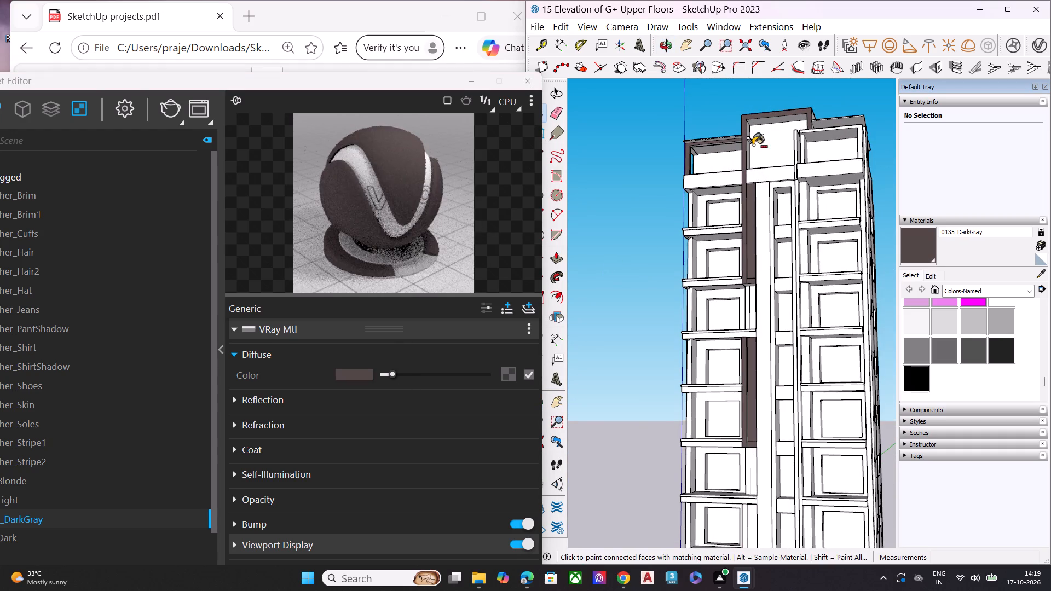
key("ctrl+z")
key("ctrl+z")
key("ctrl+z")
key("ctrl+z")
key("ctrl+z")
key("ctrl+z")
key("ctrl+z")
key("ctrl+z")
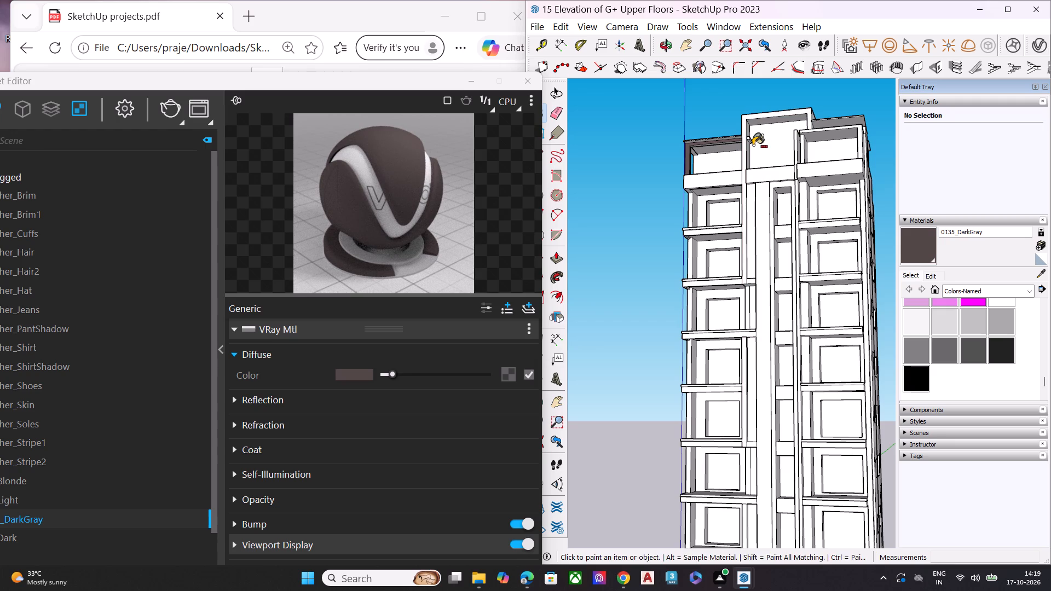
key("ctrl+z")
key("ctrl+z")
key("ctrl+z")
key("space")
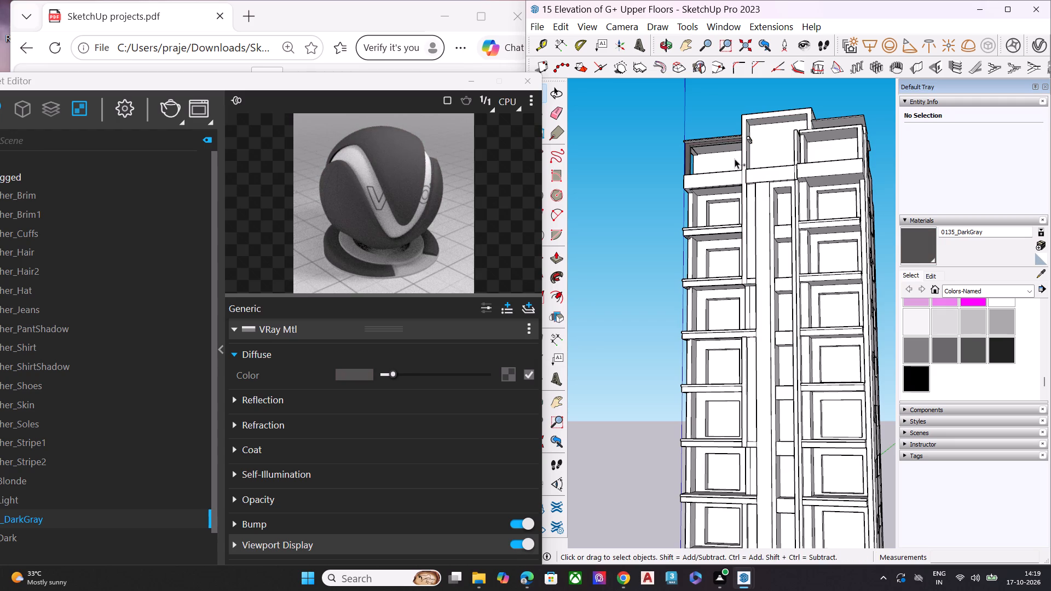
Undo the successive diffuse colour adjustments made to the 0135_DarkGray V-Ray material.
key("ctrl+z")
key("ctrl+z")
key("ctrl+z")
key("ctrl+z")
key("ctrl+z")
key("ctrl+z")
key("ctrl+z")
key("ctrl+z")
key("ctrl+z")
key("ctrl+z")
key("ctrl+z")
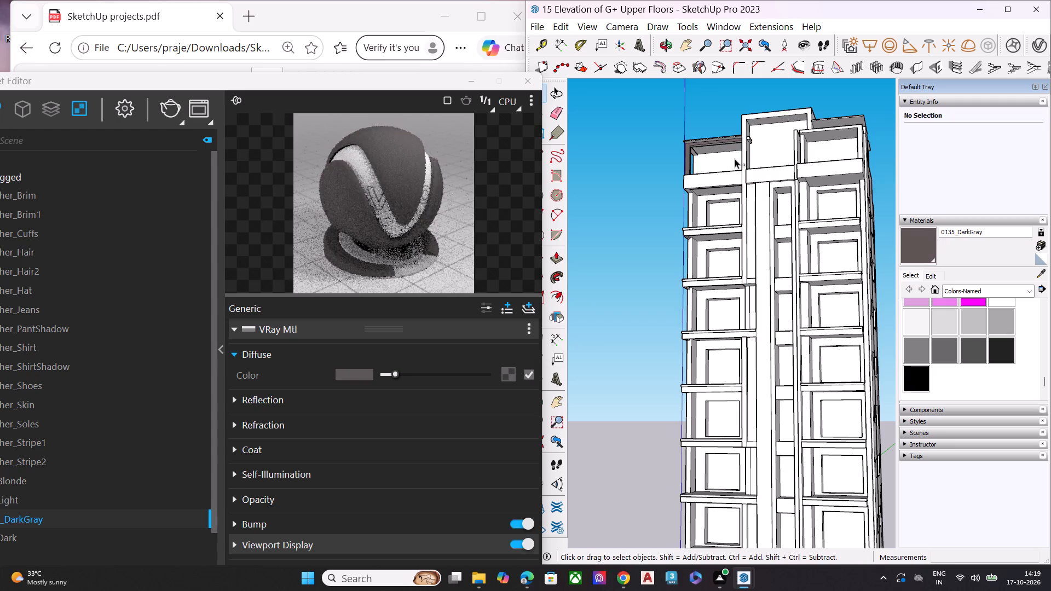
key("ctrl+z")
key("ctrl+z")
key("ctrl+z")
key("ctrl+z")
key("ctrl+z")
key("ctrl+z")
key("ctrl+z")
key("ctrl+z")
key("ctrl+z")
key("ctrl+z")
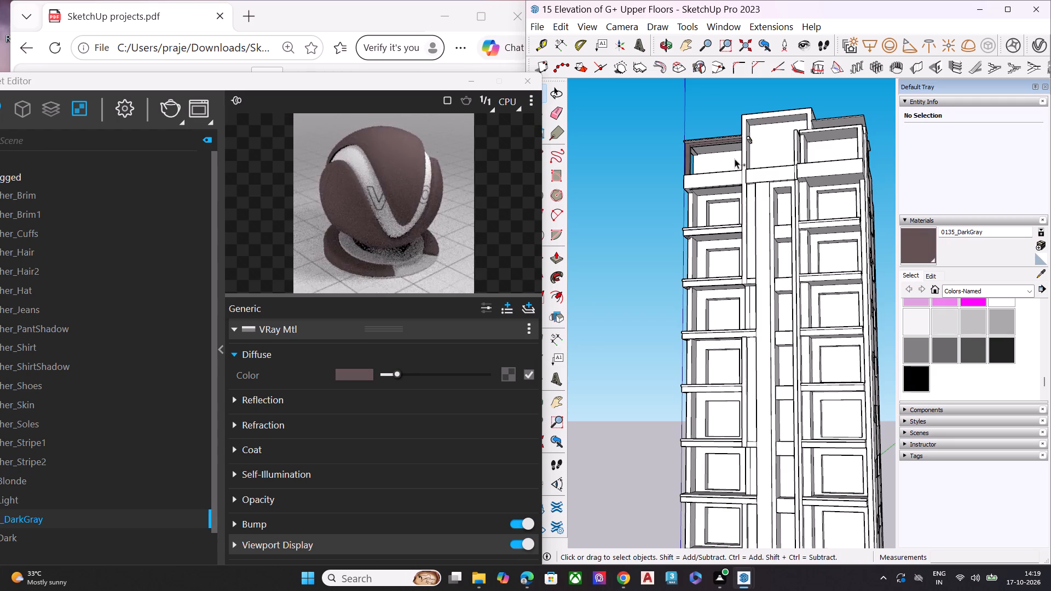
key("ctrl+z")
key("ctrl+z")
key("ctrl+z")
key("ctrl+z")
key("ctrl+z")
key("ctrl+z")
key("ctrl+z")
key("ctrl+z")
key("ctrl+z")
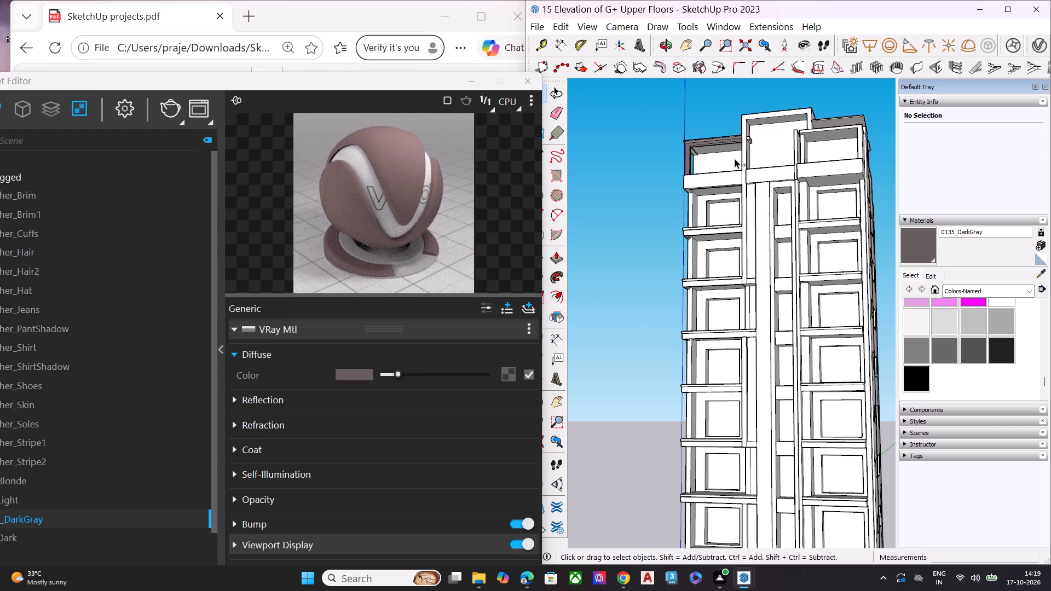
key("ctrl+z")
key("ctrl+z")
key("ctrl+z")
key("ctrl+z")
key("ctrl+z")
key("ctrl+z")
key("ctrl+z")
key("ctrl+z")
key("ctrl+z")
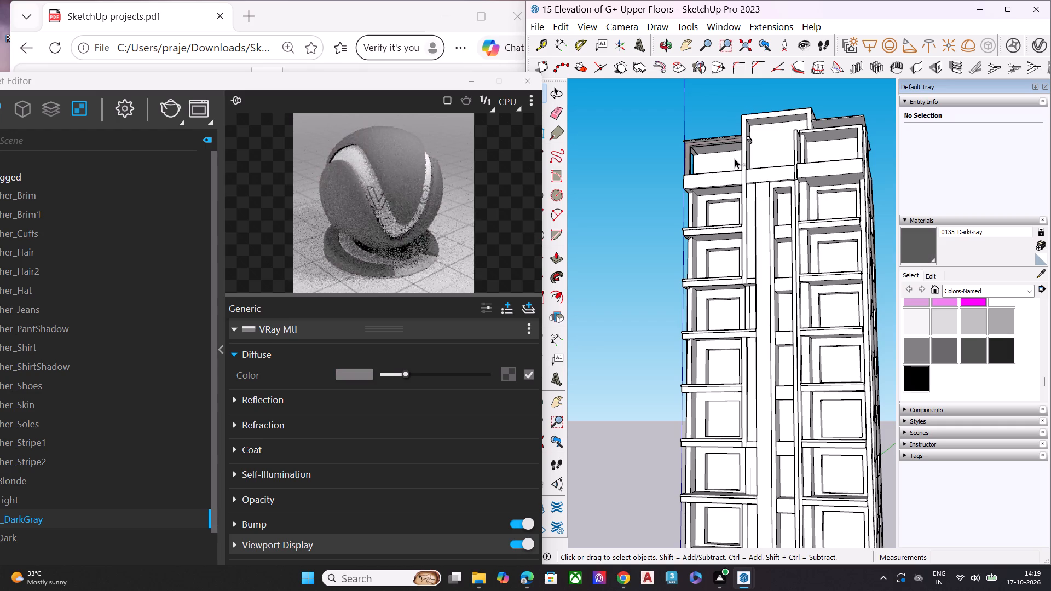
key("ctrl+z")
key("ctrl+z")
key("ctrl+z")
key("ctrl+z")
key("ctrl+z")
key("ctrl+z")
key("ctrl+z")
key("ctrl+z")
key("ctrl+z")
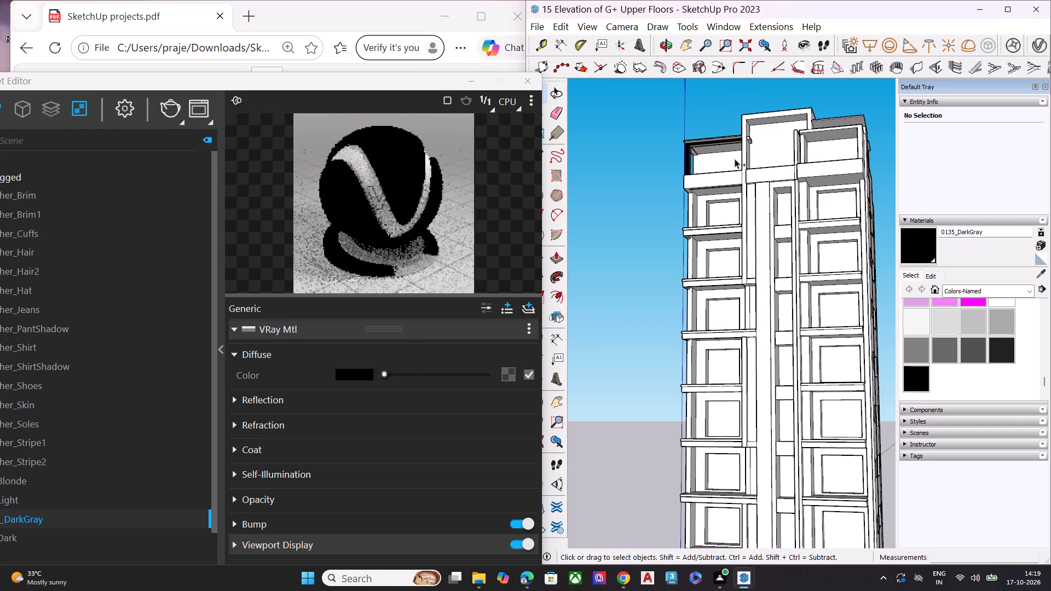
Undo the earlier material changes back to the brown-painted side wall, balcony slab edges and recessed strips.
key("ctrl+z")
key("ctrl+z")
key("ctrl+z")
key("ctrl+z")
key("ctrl+z")
key("ctrl+z")
key("ctrl+z")
key("ctrl+z")
key("ctrl+z")
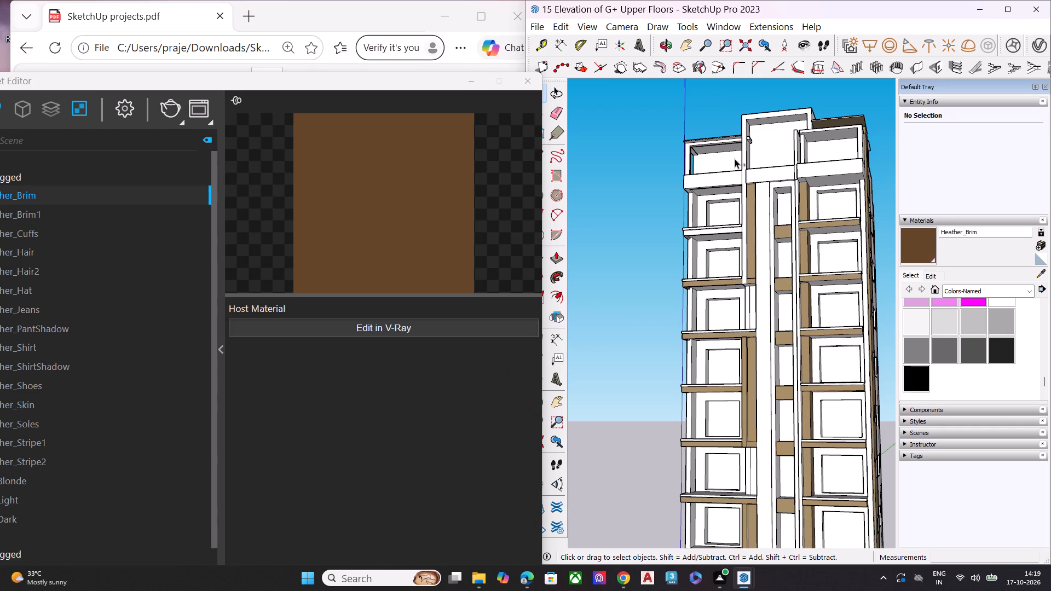
key("ctrl+z")
key("ctrl+z")
key("ctrl+z")
middle_click_drag(786, 225, 701, 285, "ctrl")
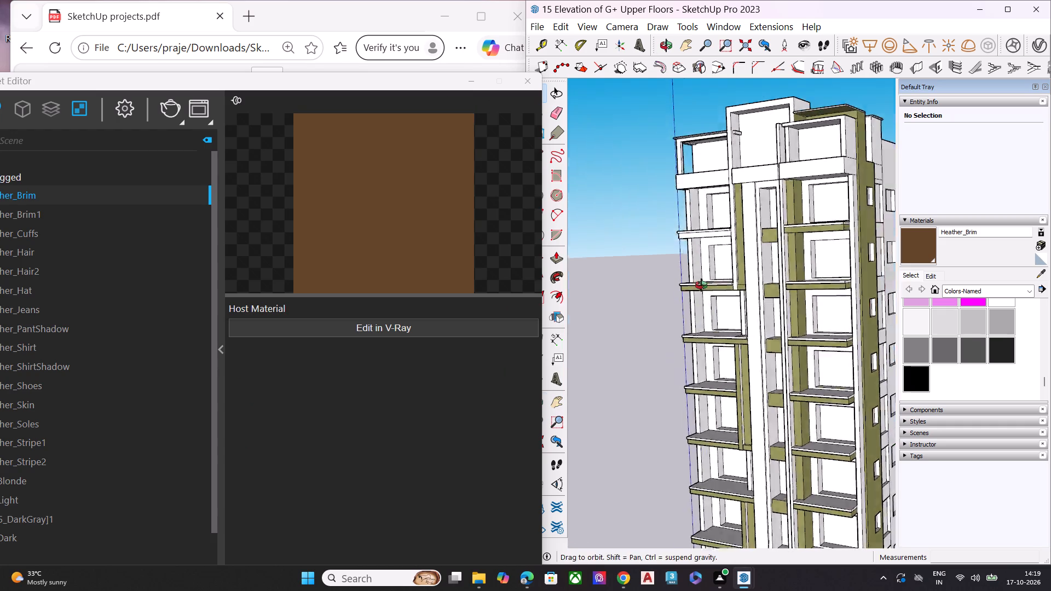
middle_click_drag(701, 285, 651, 311, "ctrl")
key("ctrl+z")
key("ctrl+z")
key("ctrl+z")
key("z")
key("ctrl+z")
key("ctrl+z")
key("ctrl+z")
key("ctrl+z")
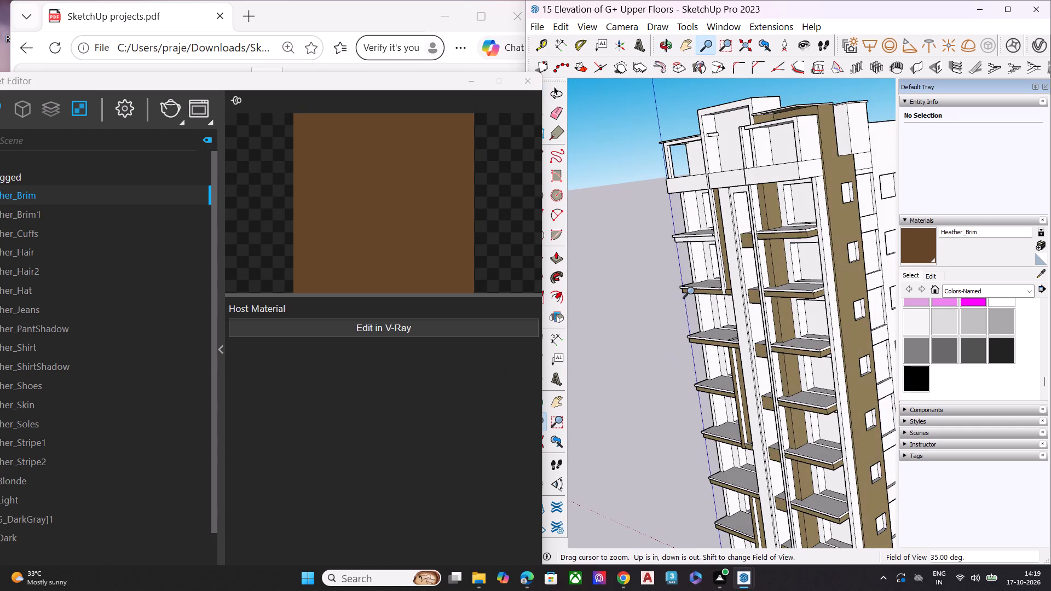
key("ctrl+z")
key("ctrl+z")
Permanently delete the Heather_Brim material from the V-Ray Asset Editor.
scroll(417, 286, "down", 1)
right_click(37, 195)
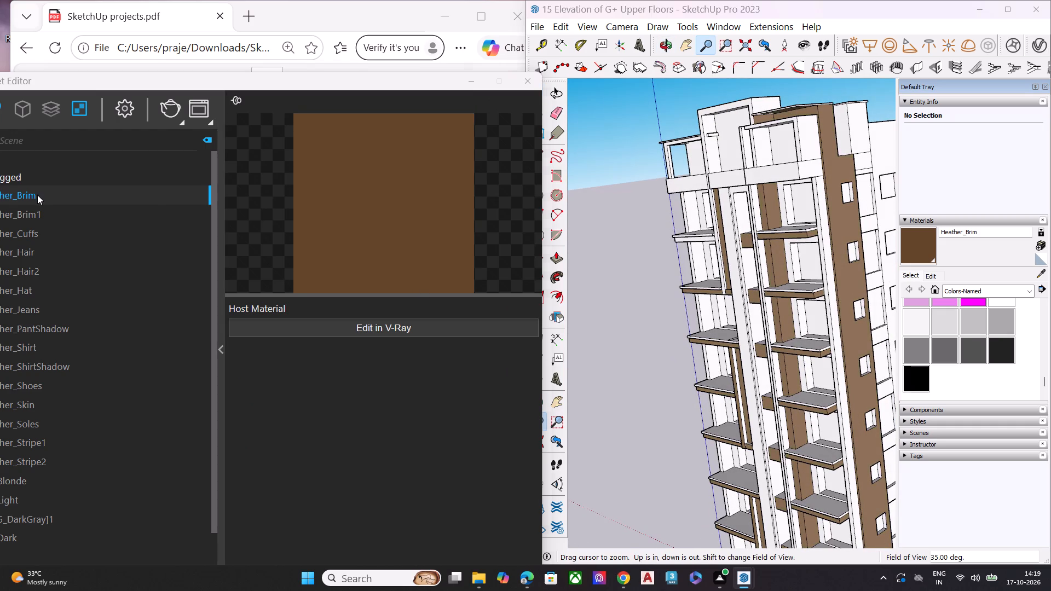
left_click(102, 274)
left_click(548, 289)
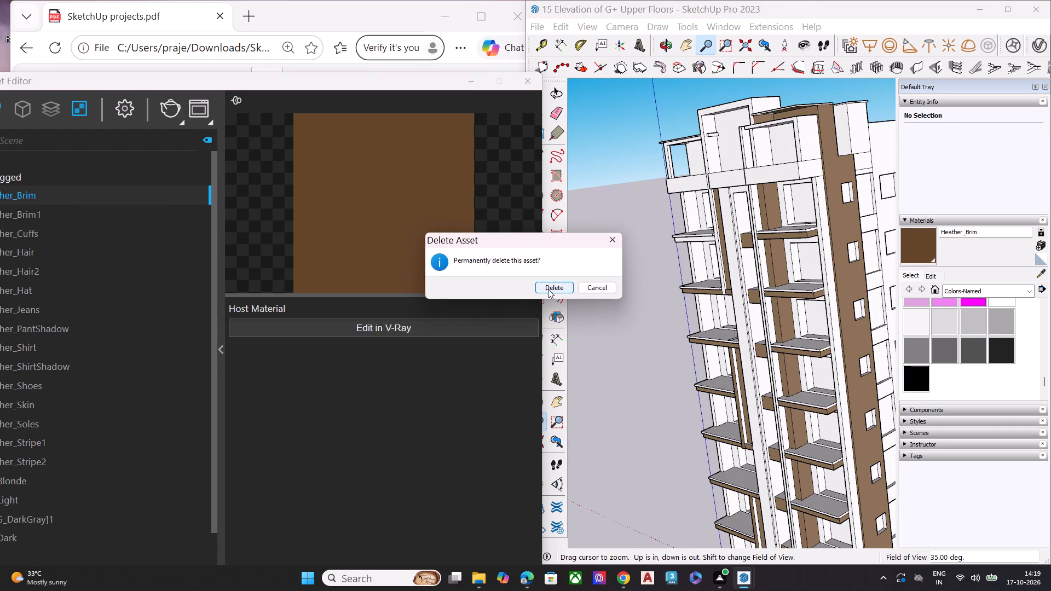
Permanently delete the Lily_Dark material from the V-Ray scene materials and close the Asset Editor.
scroll(619, 271, "down", 8)
scroll(190, 281, "down", 6)
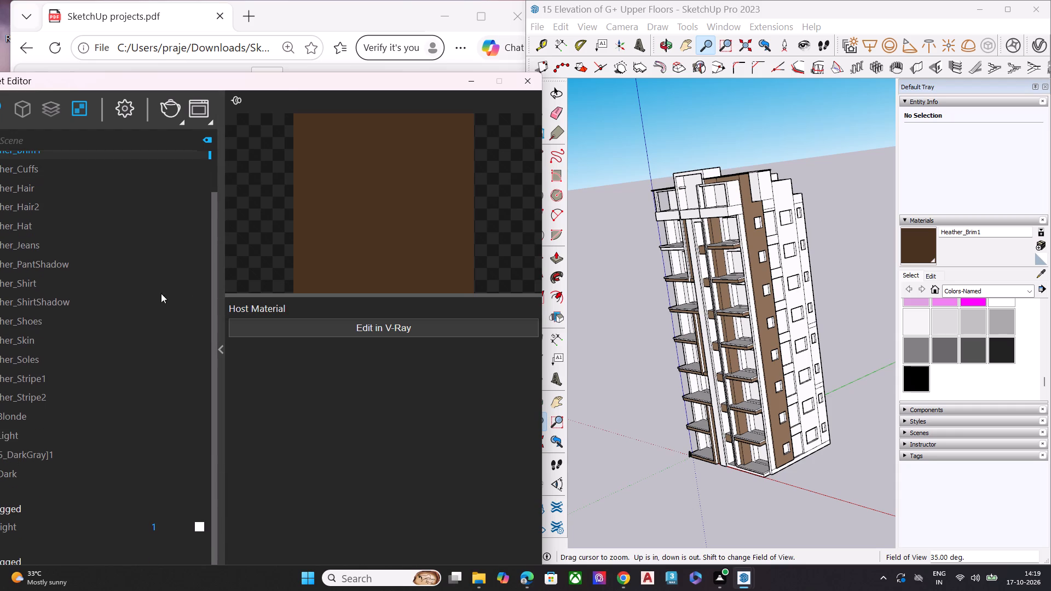
left_click_drag(285, 88, 554, 49)
scroll(211, 415, "down", 3)
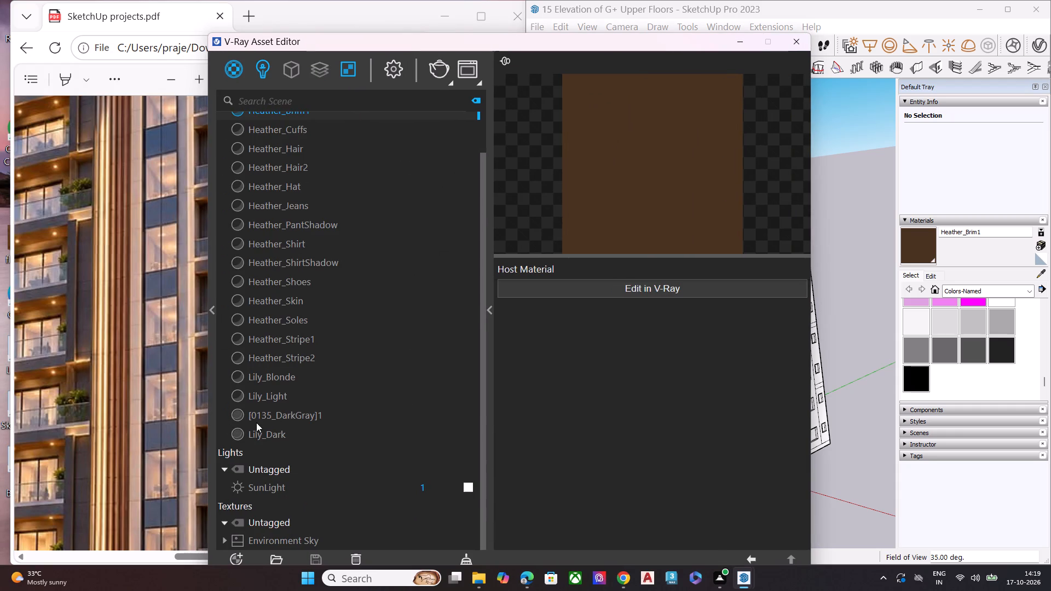
left_click(276, 436)
right_click(276, 436)
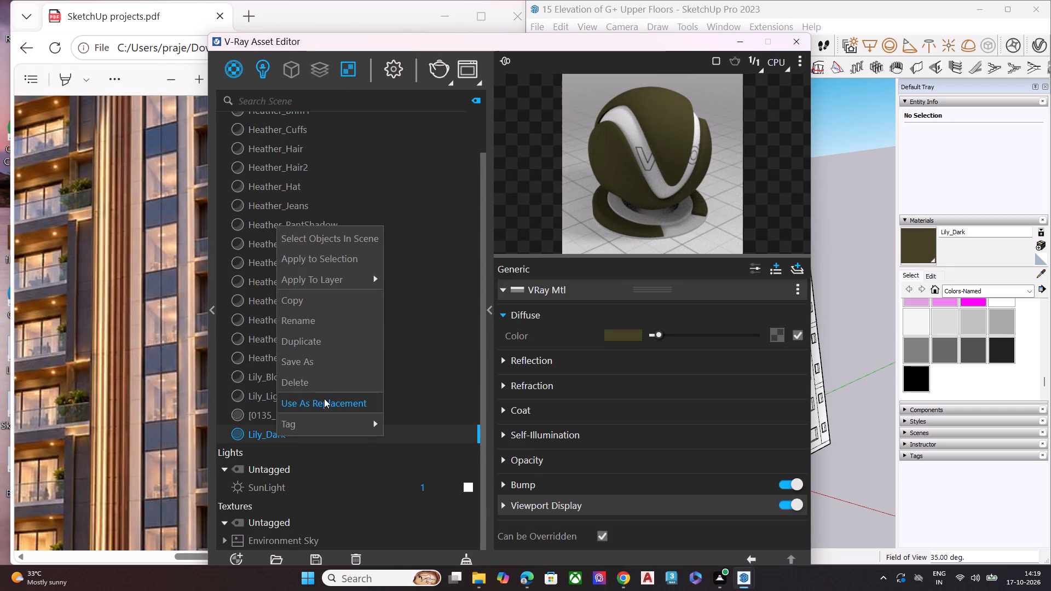
left_click(328, 383)
left_click(564, 284)
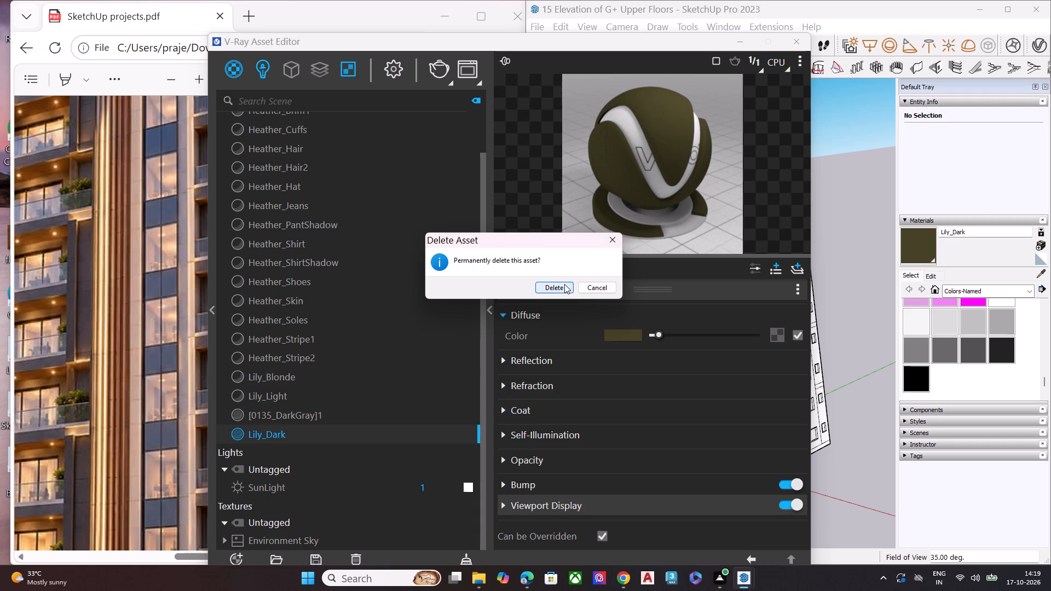
left_click(794, 38)
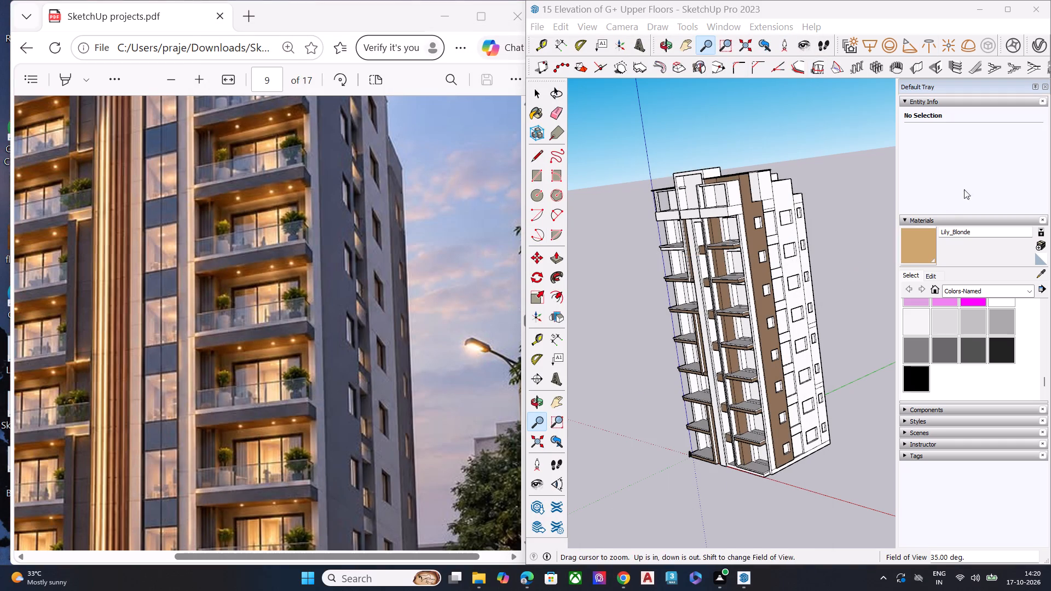
Reopen the V-Ray Asset Editor, permanently delete the [0135_DarkGray]1 material, and close the editor.
left_click(1038, 48)
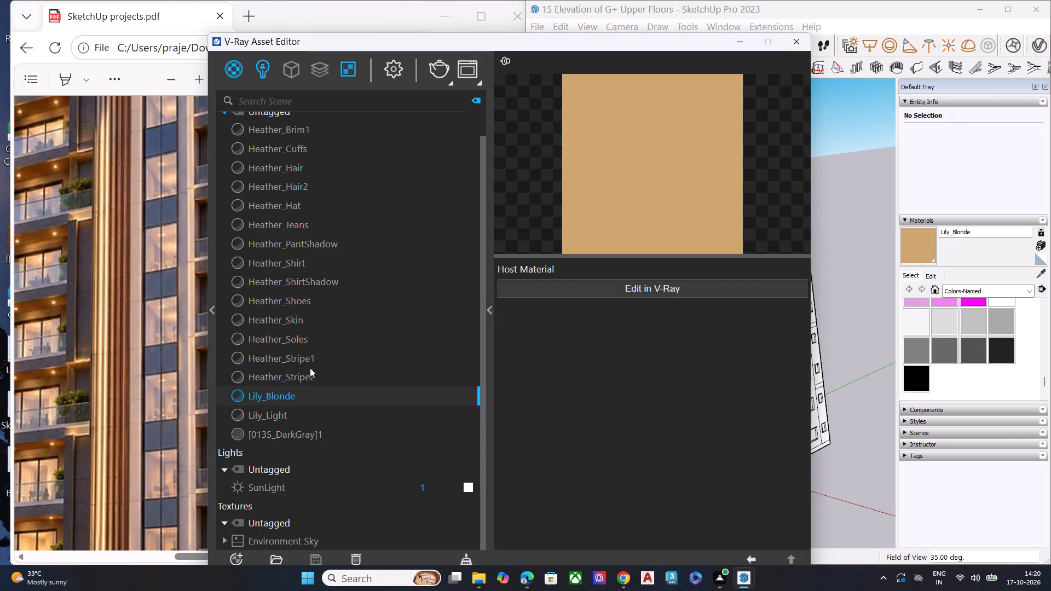
right_click(311, 392)
left_click(289, 430)
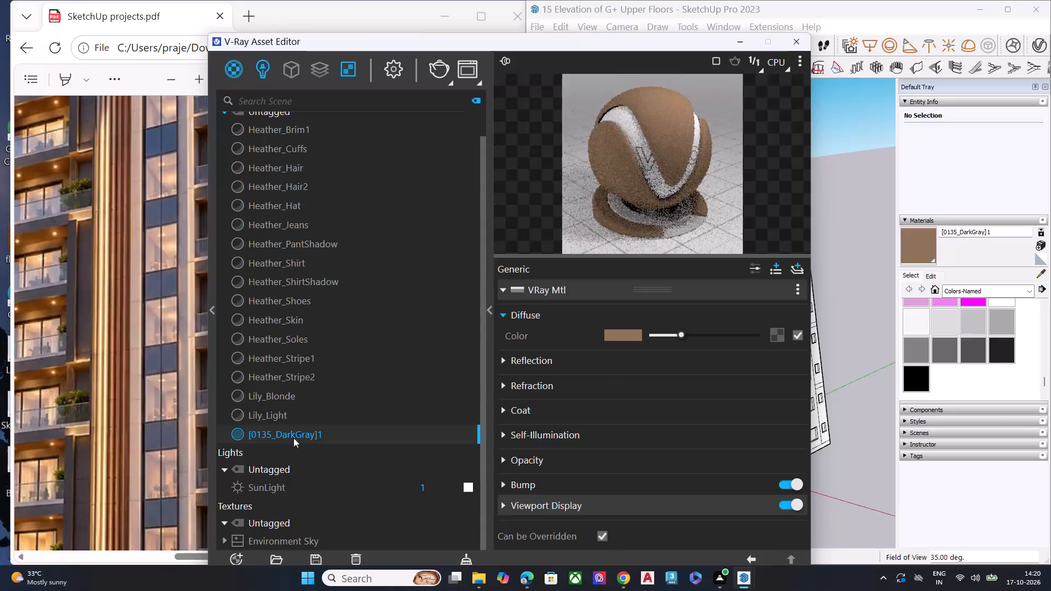
right_click(344, 426)
left_click(390, 373)
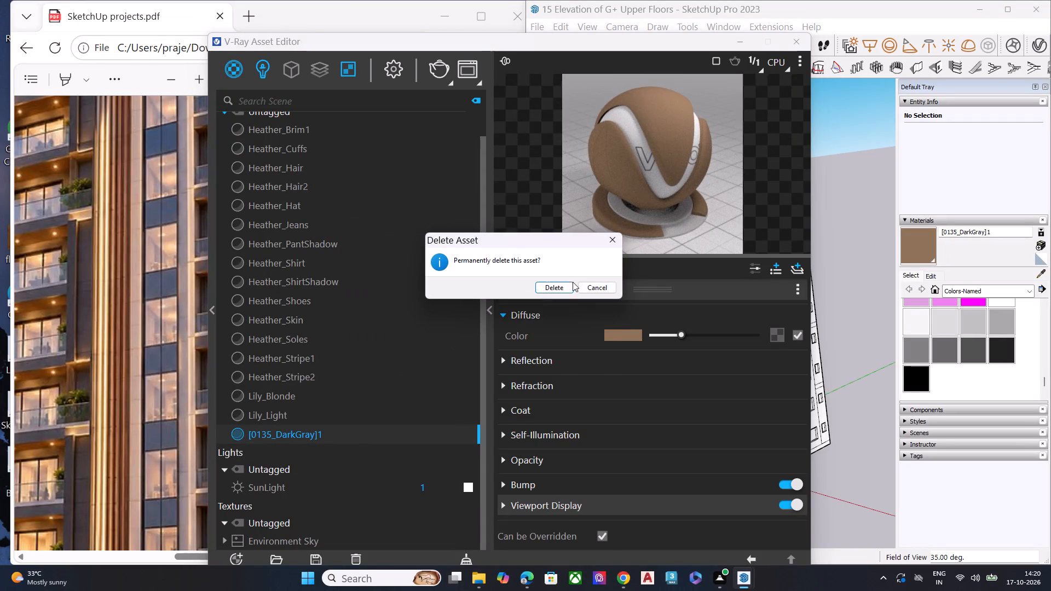
left_click(548, 293)
left_click(788, 39)
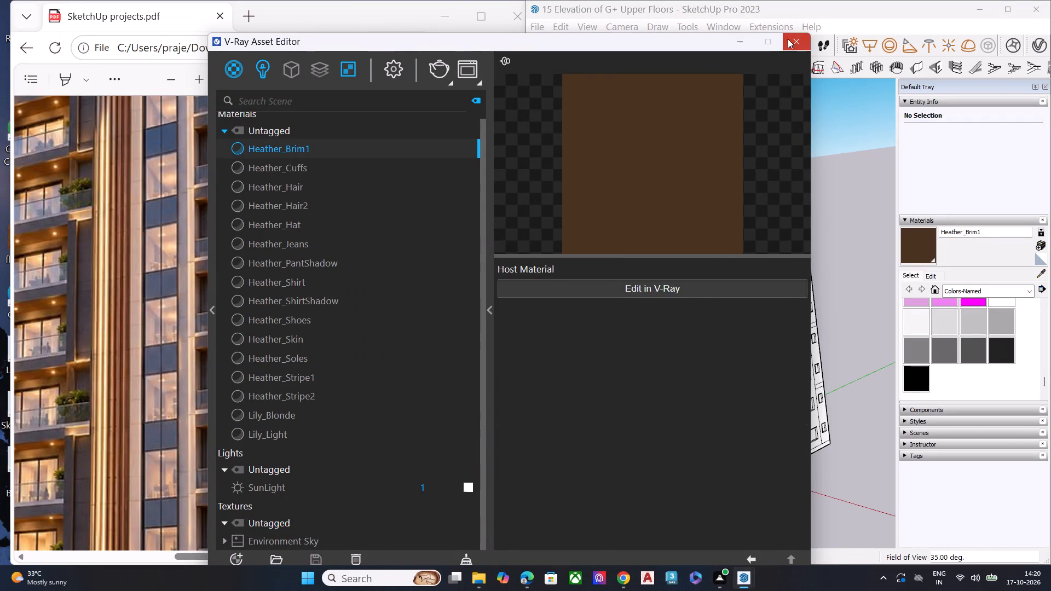
Browse the reference images in SketchUp projects.pdf and compare the page 9 tower elevation with the unpainted tower model.
scroll(734, 254, "down", 7)
middle_click_drag(748, 301, 858, 244)
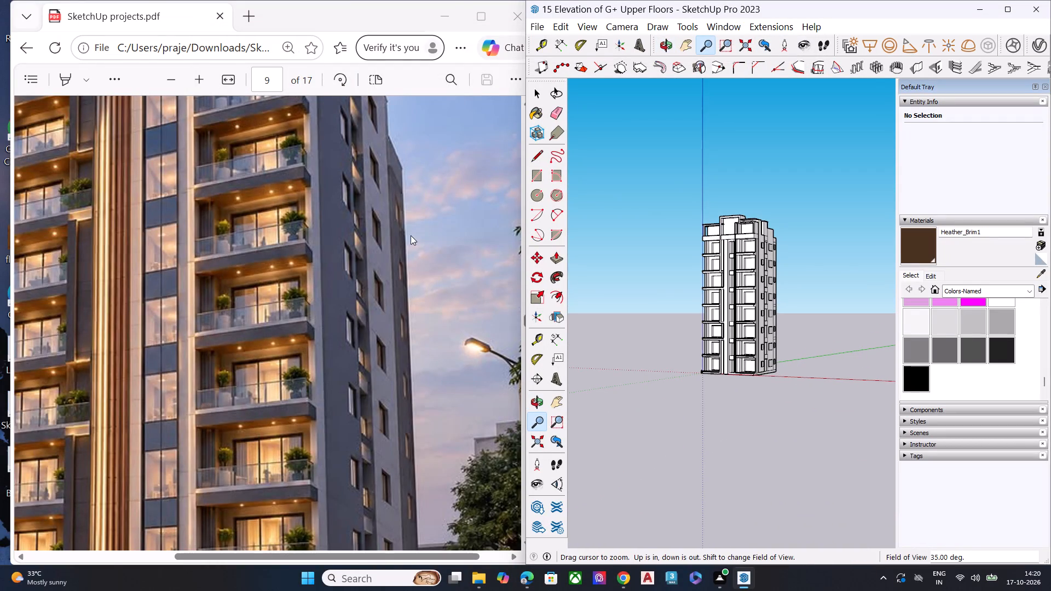
scroll(411, 235, "down", 6)
triple_click(175, 81)
triple_click(175, 81)
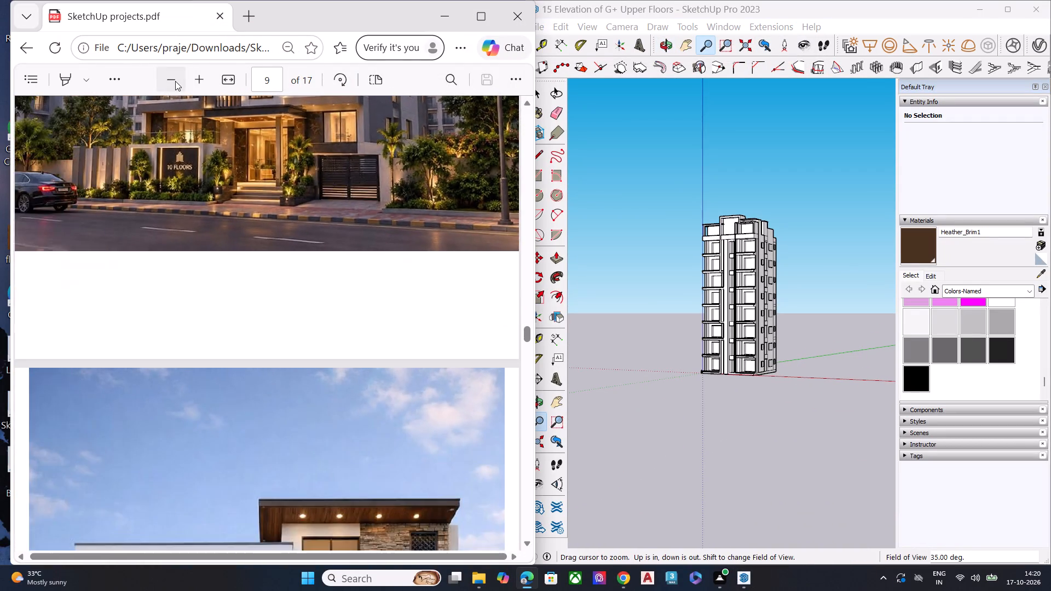
scroll(192, 213, "up", 1)
scroll(190, 216, "down", 1)
scroll(186, 218, "up", 4)
scroll(176, 224, "down", 15)
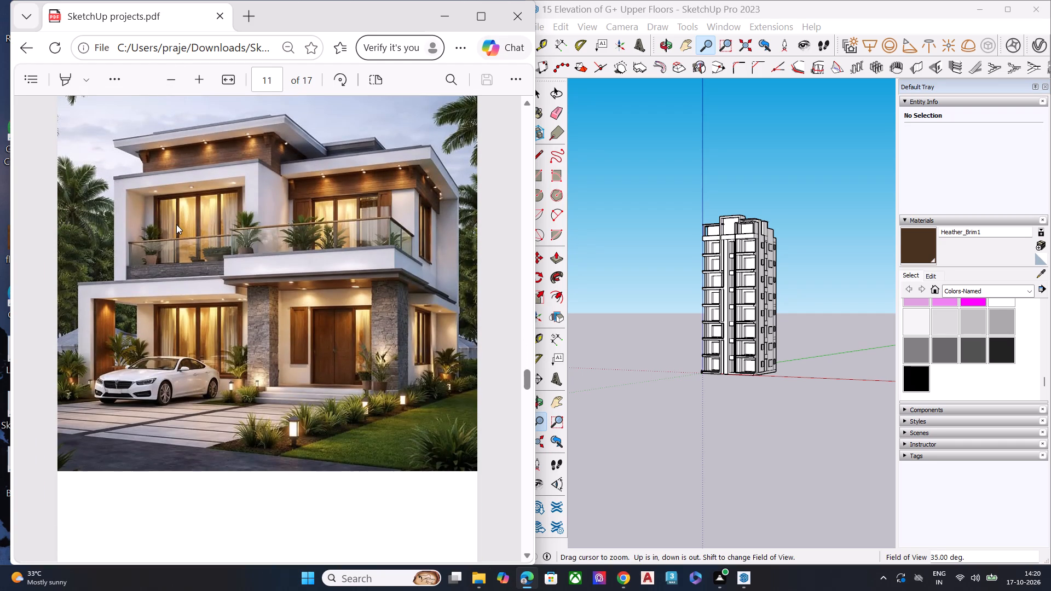
scroll(176, 224, "down", 14)
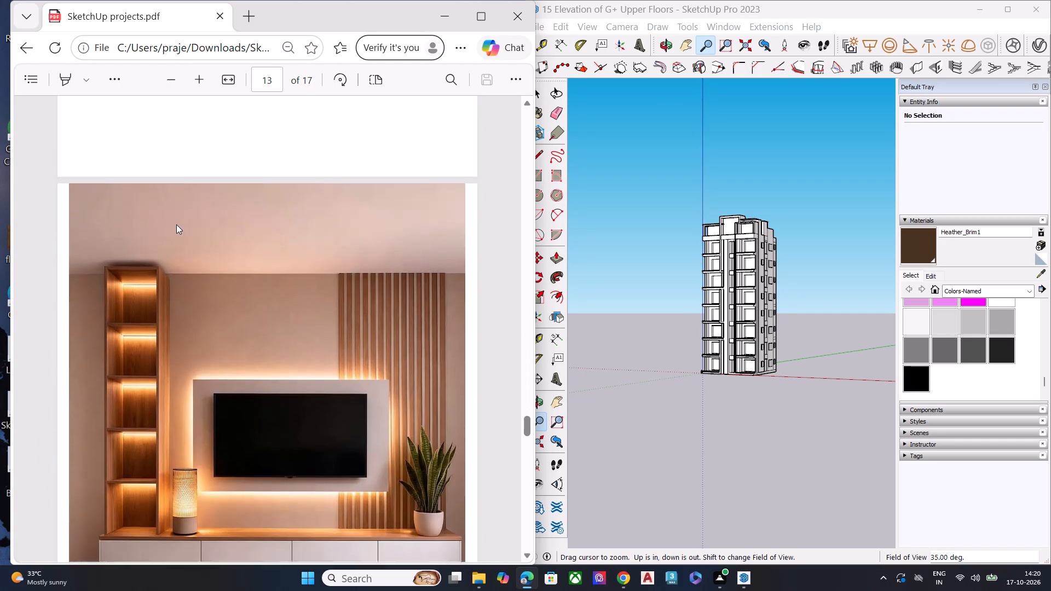
scroll(176, 224, "down", 8)
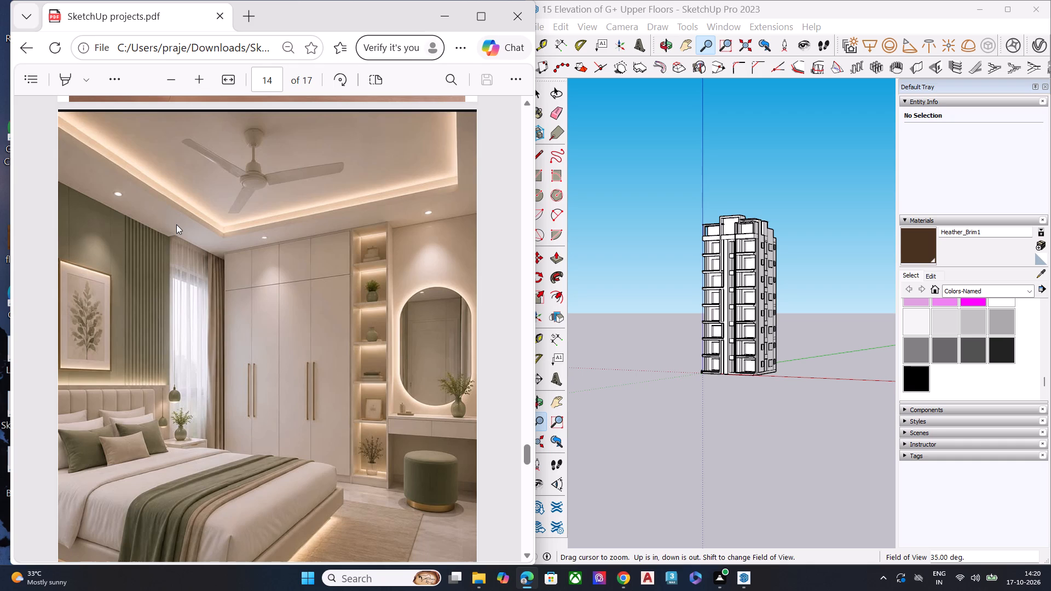
scroll(323, 346, "up", 3)
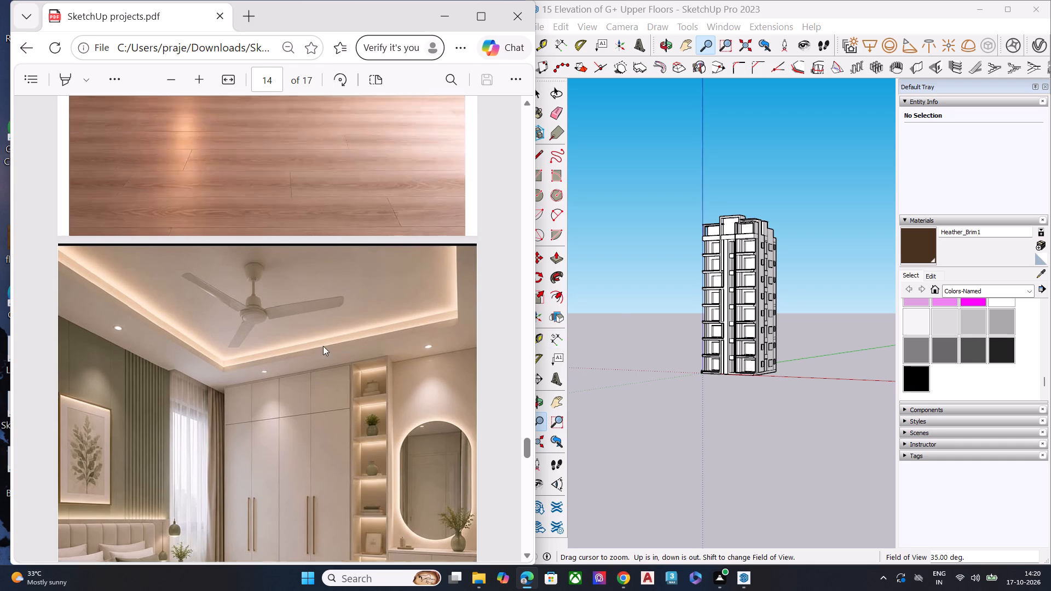
scroll(323, 346, "up", 9)
scroll(323, 346, "down", 1)
scroll(323, 346, "up", 14)
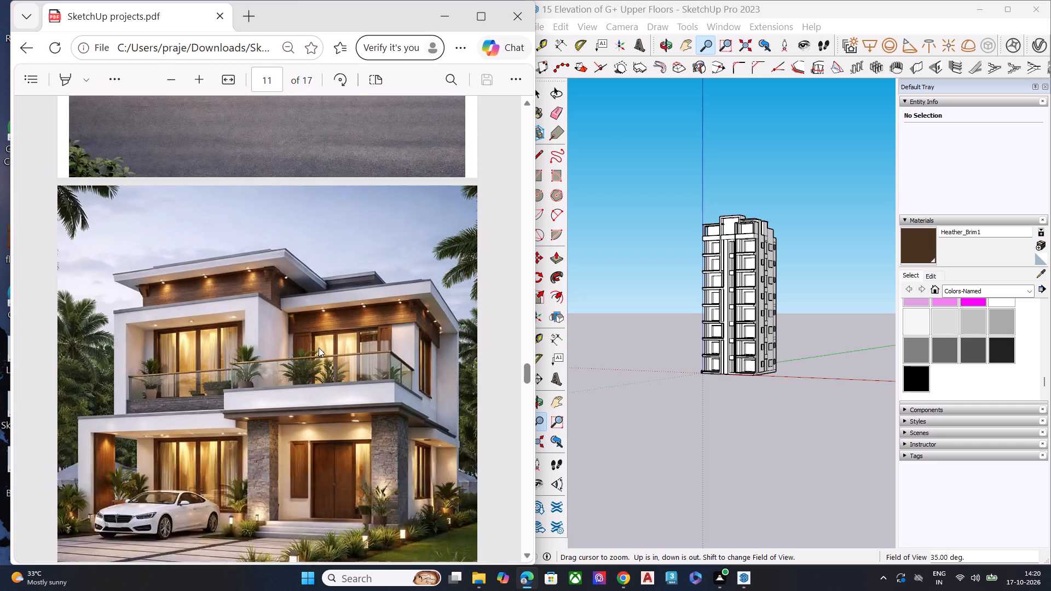
scroll(319, 347, "up", 15)
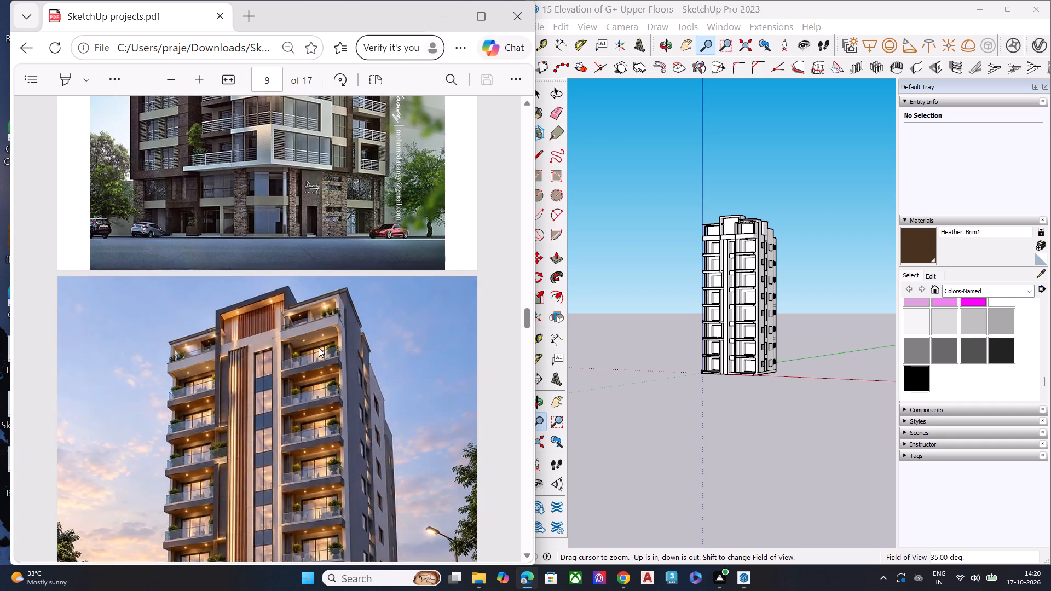
scroll(319, 347, "down", 4)
scroll(319, 347, "up", 1)
scroll(746, 301, "up", 3)
scroll(746, 301, "down", 2)
scroll(746, 302, "up", 5)
scroll(686, 308, "up", 1)
scroll(686, 308, "down", 1)
scroll(686, 308, "up", 4)
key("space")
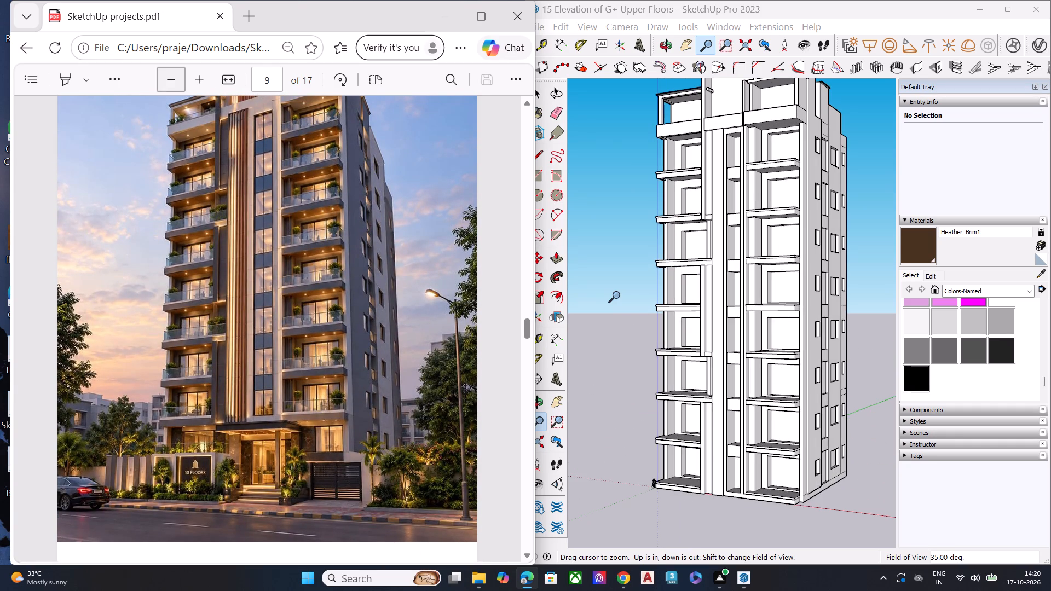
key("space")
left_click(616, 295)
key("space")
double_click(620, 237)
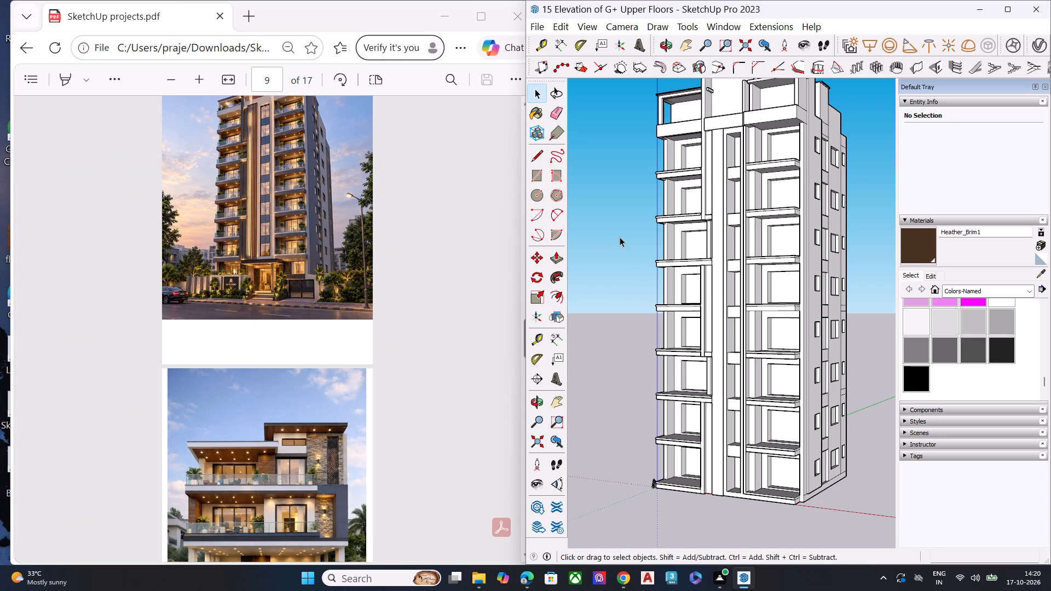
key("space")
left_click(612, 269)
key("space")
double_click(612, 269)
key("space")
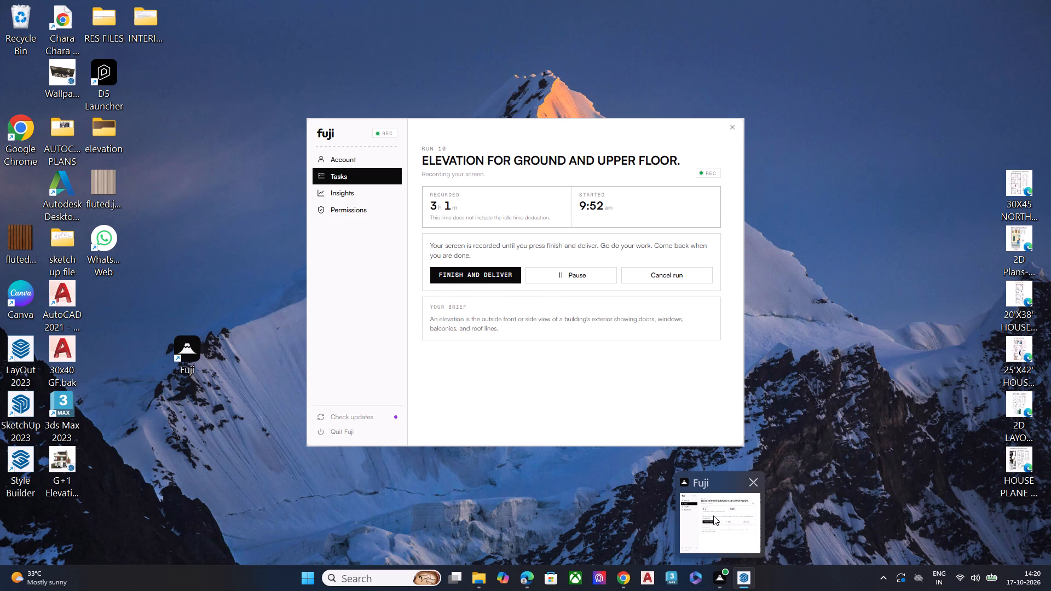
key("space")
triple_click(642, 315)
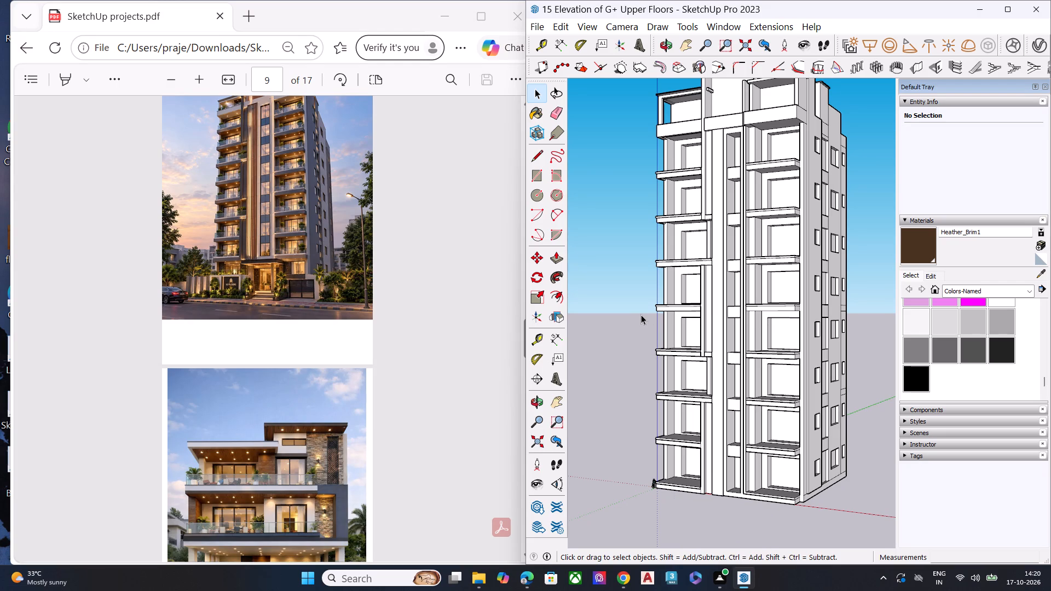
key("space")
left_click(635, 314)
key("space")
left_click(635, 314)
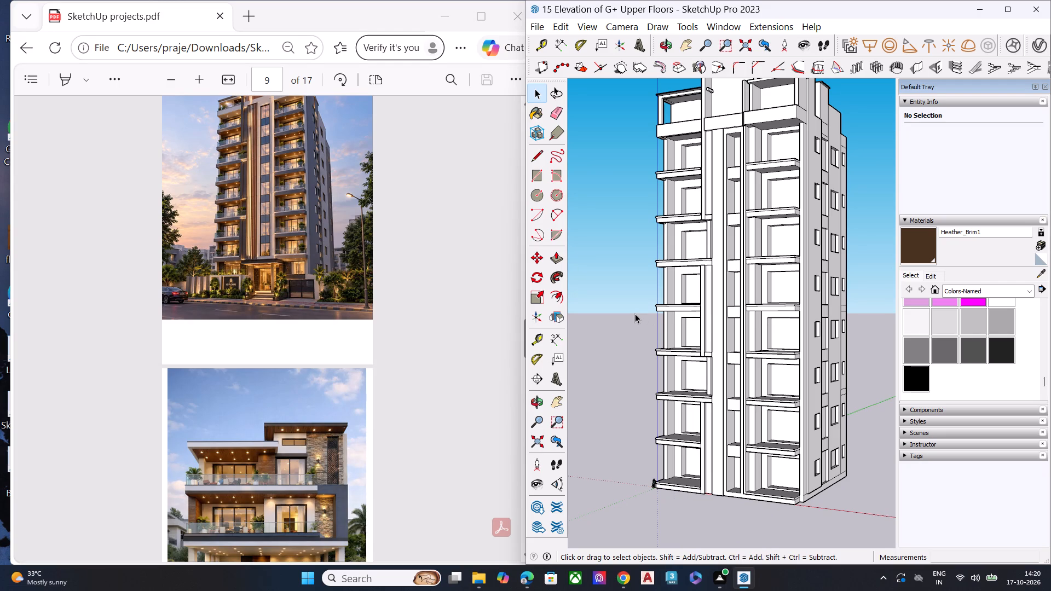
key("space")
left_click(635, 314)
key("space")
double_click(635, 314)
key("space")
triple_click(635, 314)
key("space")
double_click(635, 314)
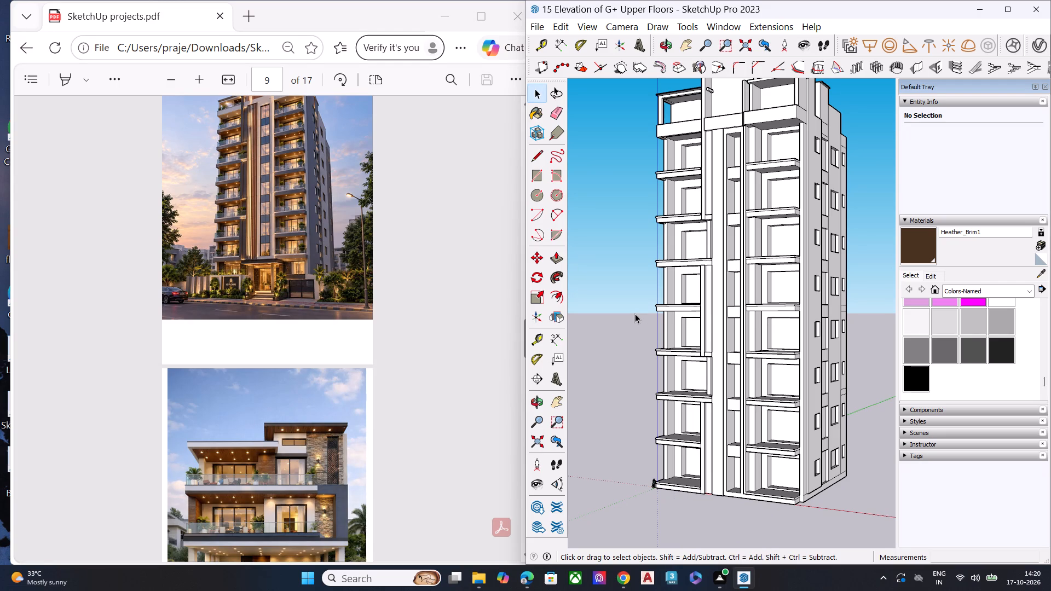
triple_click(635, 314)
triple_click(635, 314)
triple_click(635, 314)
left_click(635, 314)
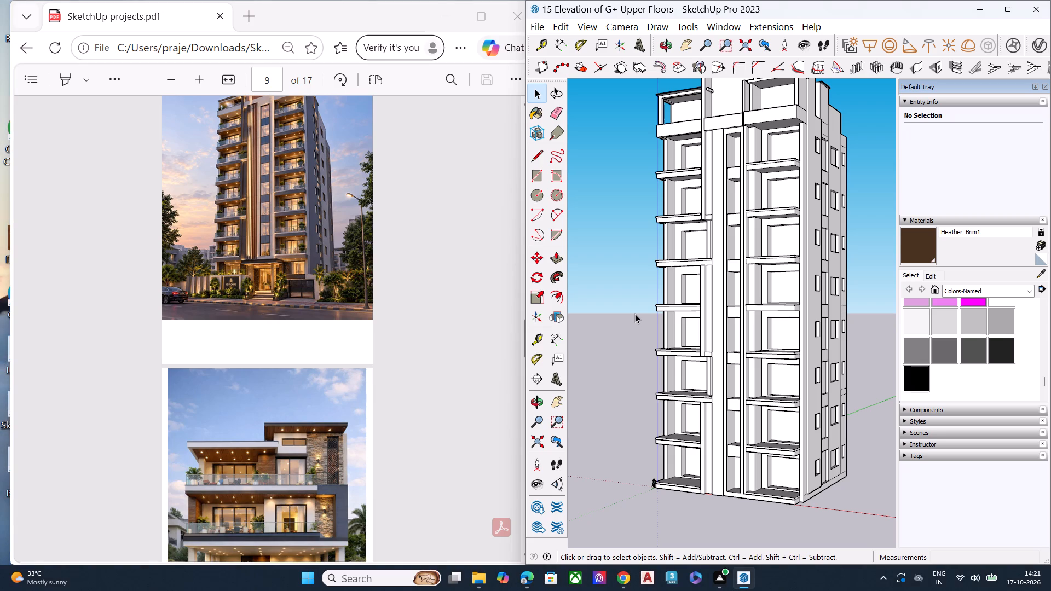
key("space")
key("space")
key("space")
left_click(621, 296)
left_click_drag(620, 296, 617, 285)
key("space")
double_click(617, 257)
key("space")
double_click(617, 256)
Browse the reference images in SketchUp projects.pdf from page 9 back to page 1 alongside the tower model.
scroll(262, 294, "up", 4)
scroll(286, 248, "up", 1)
scroll(286, 248, "down", 1)
scroll(286, 248, "up", 6)
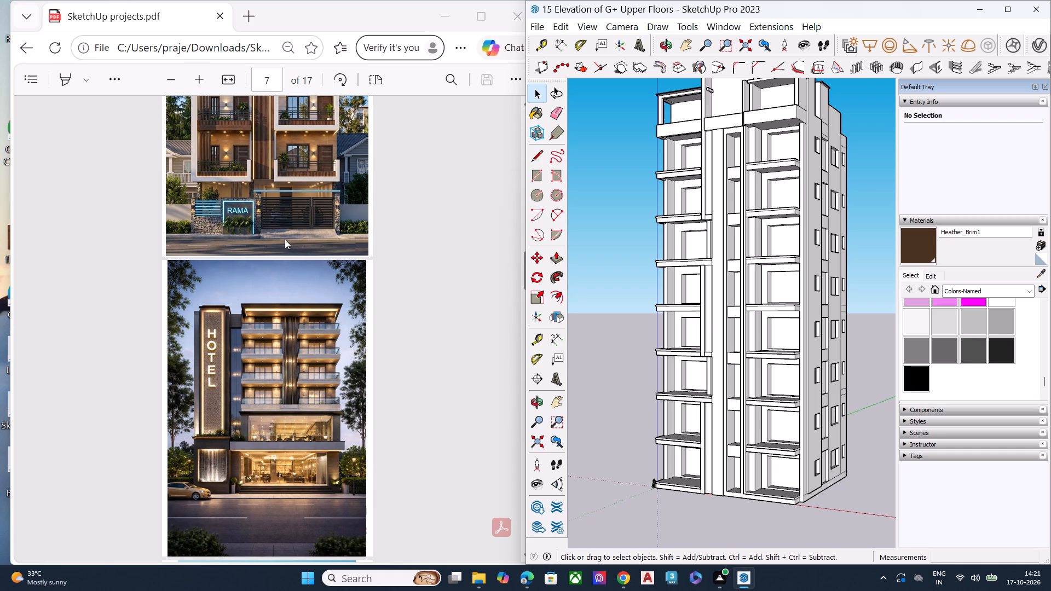
scroll(644, 277, "down", 6)
key("space")
left_click(790, 274)
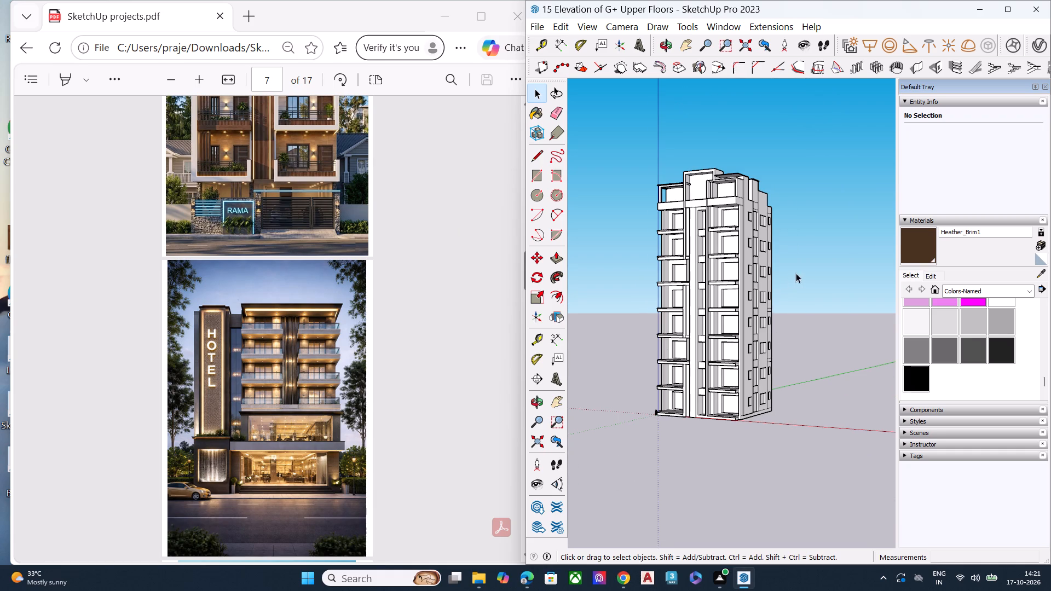
key("space")
left_click(801, 256)
key("space")
left_click(790, 234)
left_click(800, 216)
key("space")
left_click(822, 232)
key("space")
middle_click_drag(819, 339, 639, 367)
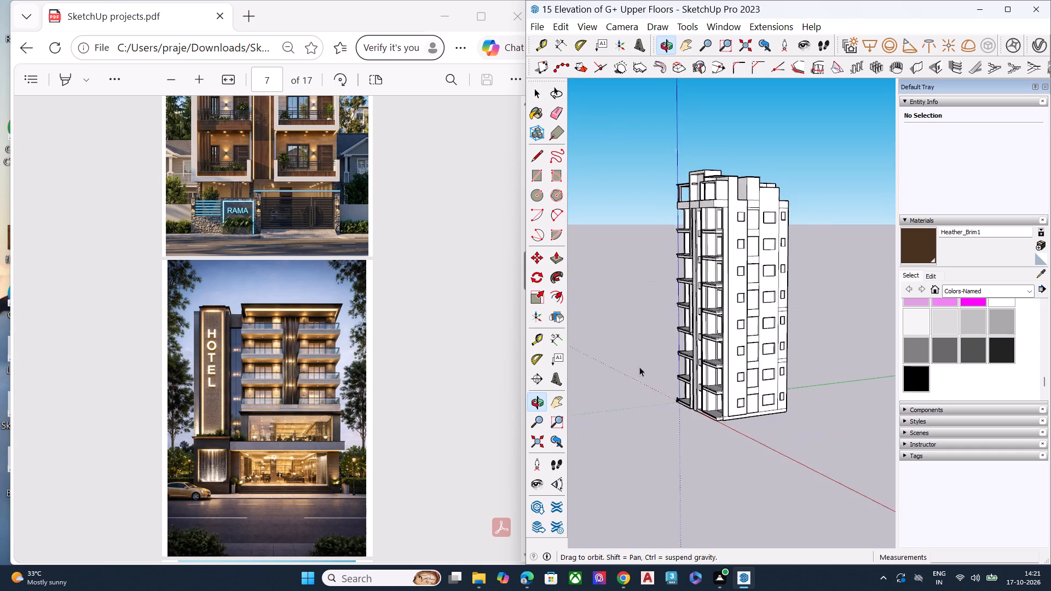
middle_click_drag(639, 367, 638, 374)
scroll(716, 293, "up", 11)
scroll(333, 340, "up", 5)
scroll(333, 340, "down", 2)
scroll(333, 340, "up", 1)
scroll(333, 340, "down", 3)
scroll(333, 340, "up", 1)
scroll(333, 340, "down", 6)
scroll(333, 341, "up", 4)
scroll(333, 341, "down", 1)
scroll(333, 341, "up", 1)
scroll(333, 341, "down", 1)
scroll(333, 341, "up", 9)
scroll(326, 336, "down", 3)
scroll(325, 337, "up", 5)
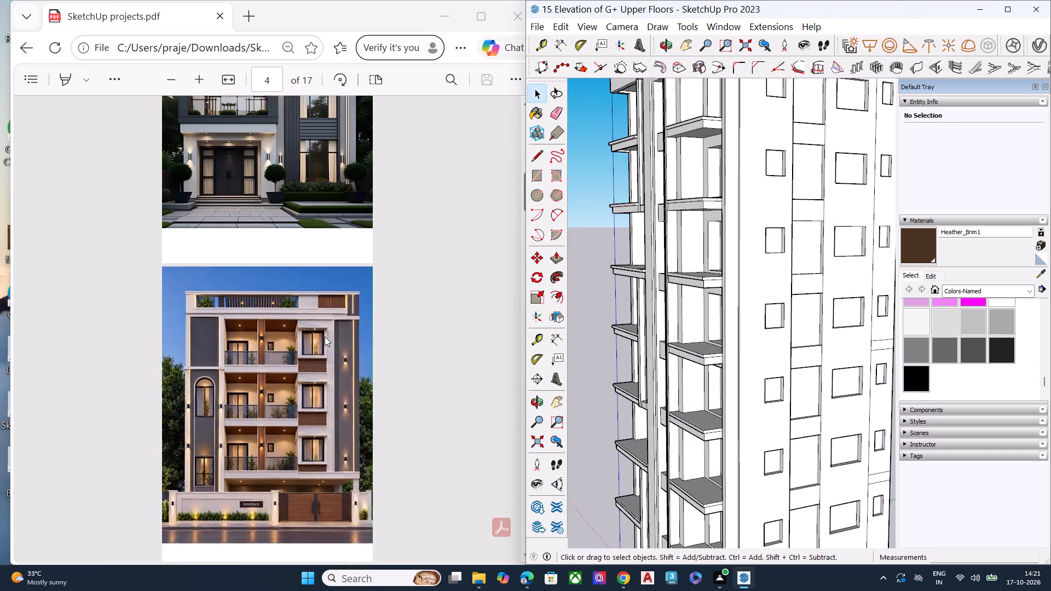
scroll(325, 337, "up", 9)
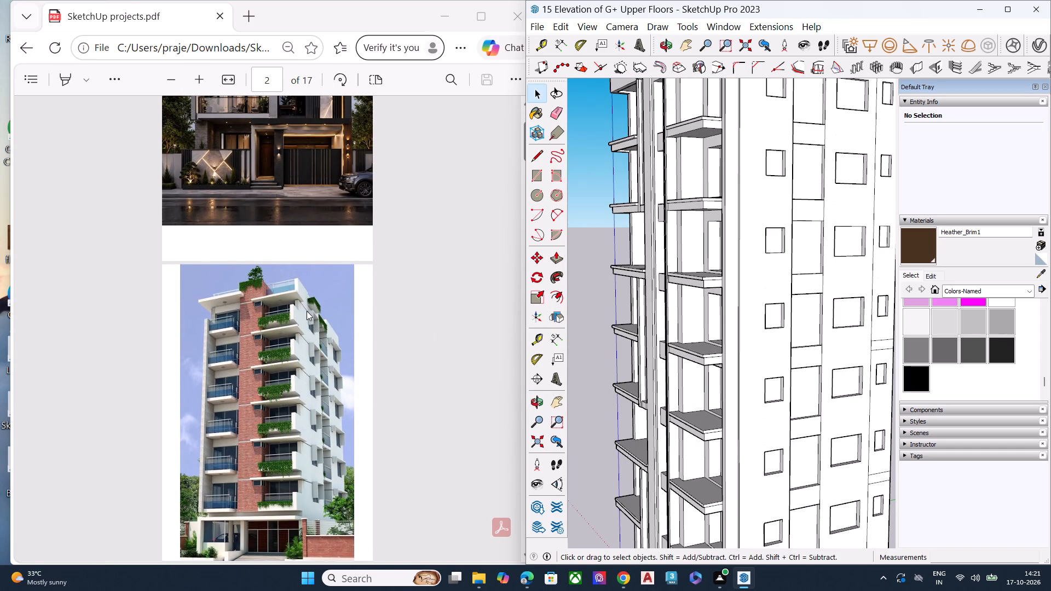
scroll(307, 311, "up", 8)
scroll(307, 311, "down", 2)
scroll(307, 311, "up", 4)
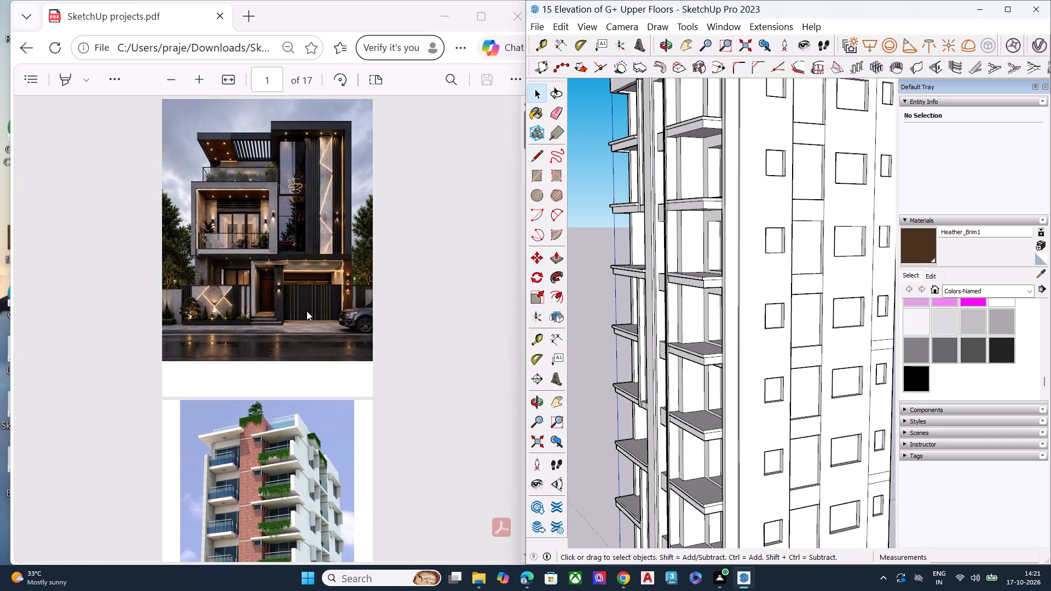
scroll(753, 297, "down", 3)
scroll(770, 293, "up", 1)
scroll(770, 293, "down", 2)
scroll(770, 293, "up", 1)
scroll(769, 294, "down", 2)
Examine the tower model's balcony front and windowed side wall from its front corner.
middle_click_drag(746, 339, 782, 283)
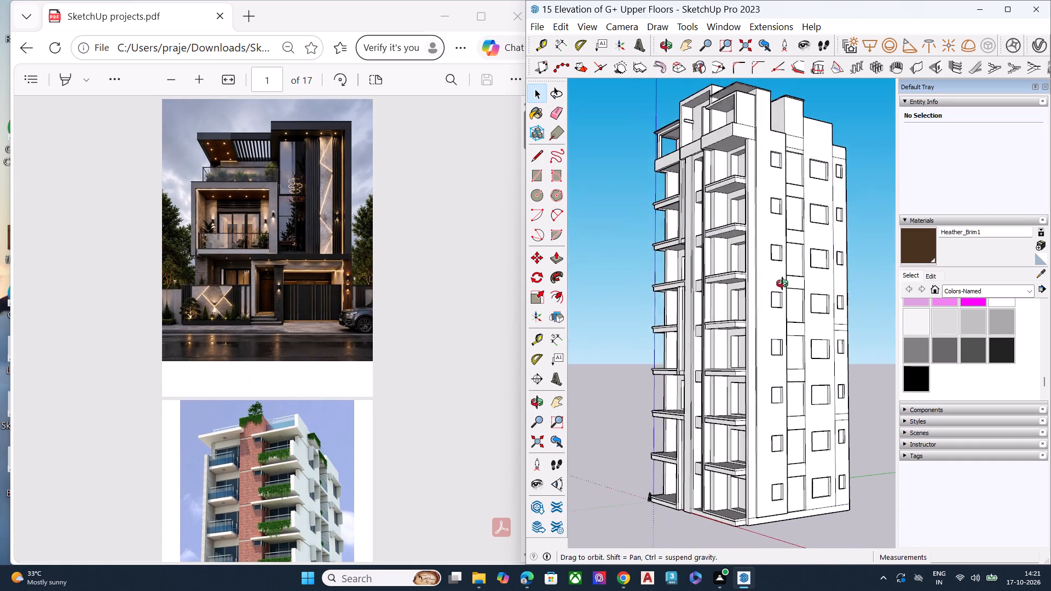
middle_click_drag(782, 283, 783, 283)
scroll(748, 397, "up", 4)
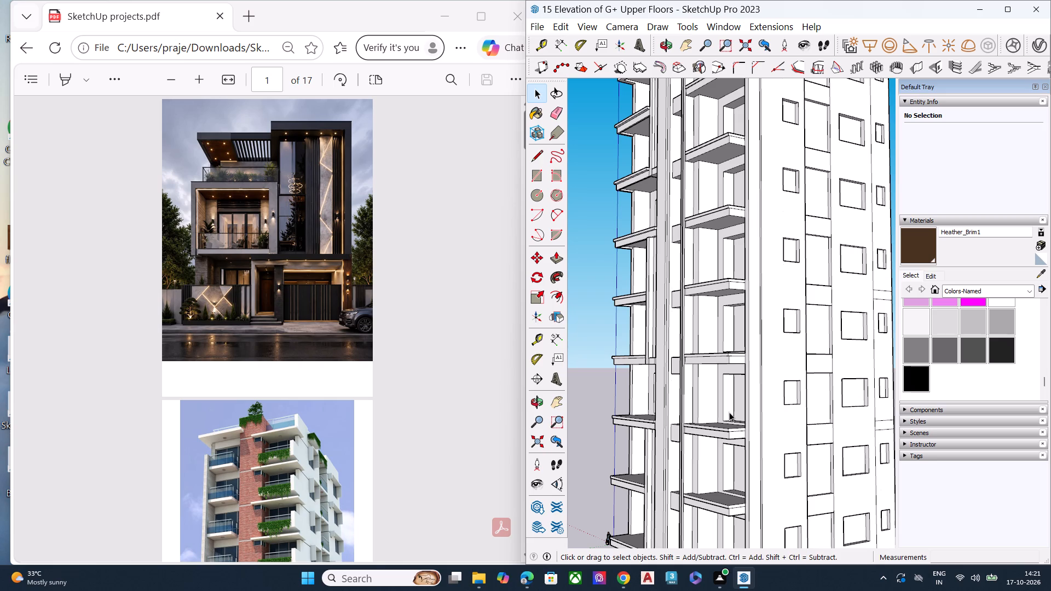
scroll(772, 401, "up", 1)
scroll(836, 395, "down", 4)
middle_click_drag(763, 414, 778, 434)
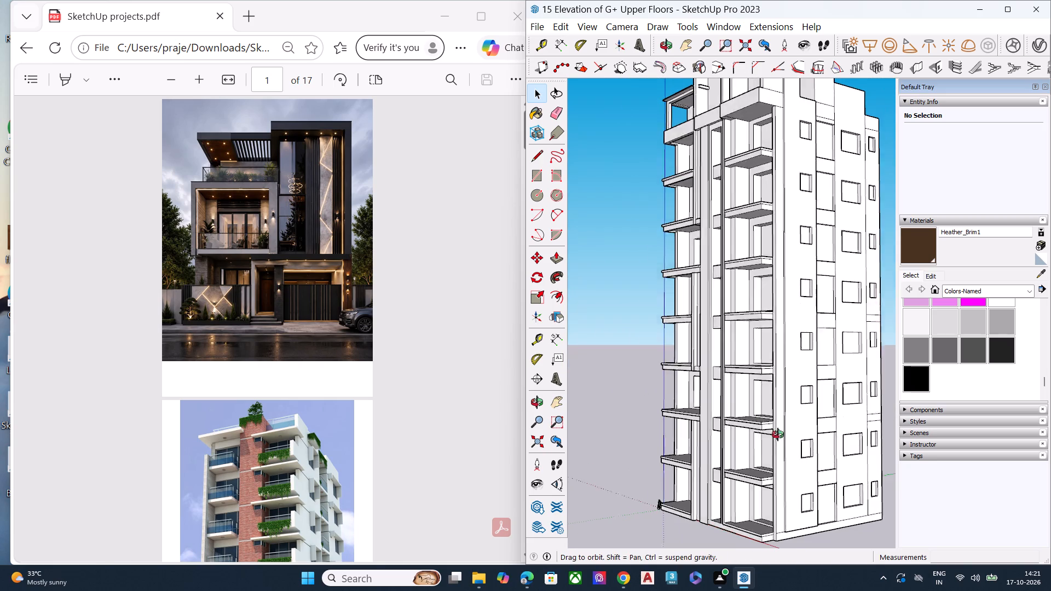
middle_click_drag(778, 434, 784, 484)
middle_click_drag(753, 400, 795, 349)
scroll(431, 398, "up", 1)
scroll(331, 376, "down", 3)
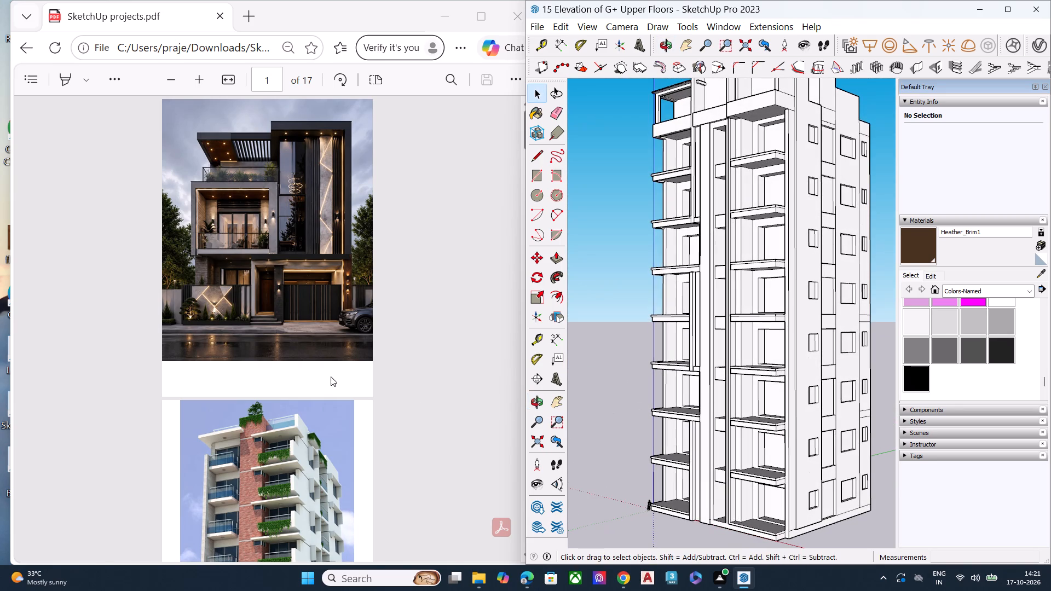
Return to the page 9 tower elevation in SketchUp projects.pdf and enlarge it as the reference.
scroll(331, 376, "down", 18)
scroll(331, 365, "up", 1)
scroll(331, 365, "down", 13)
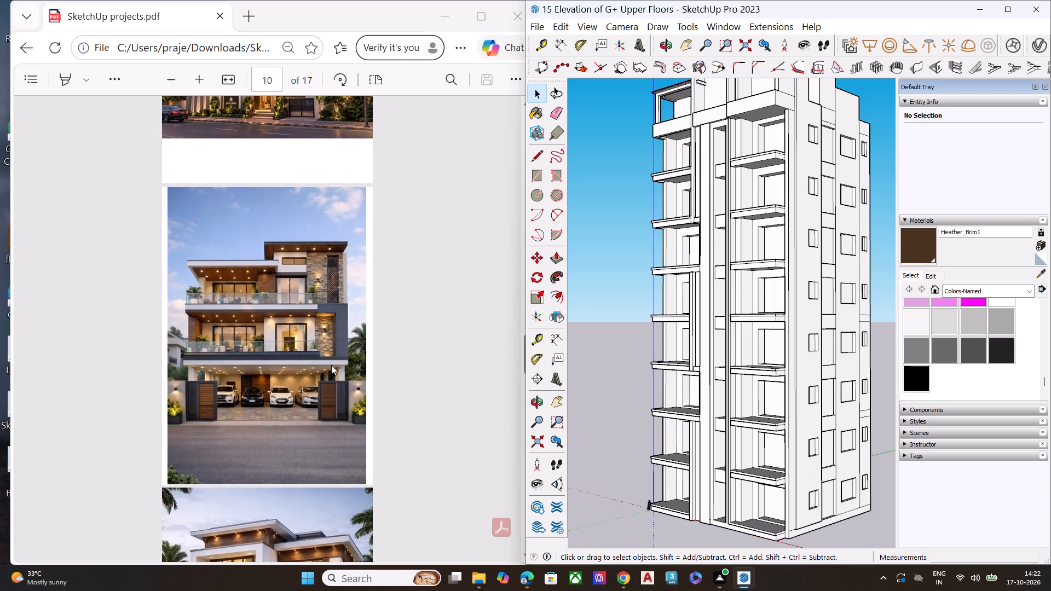
scroll(331, 365, "up", 5)
left_click(322, 362)
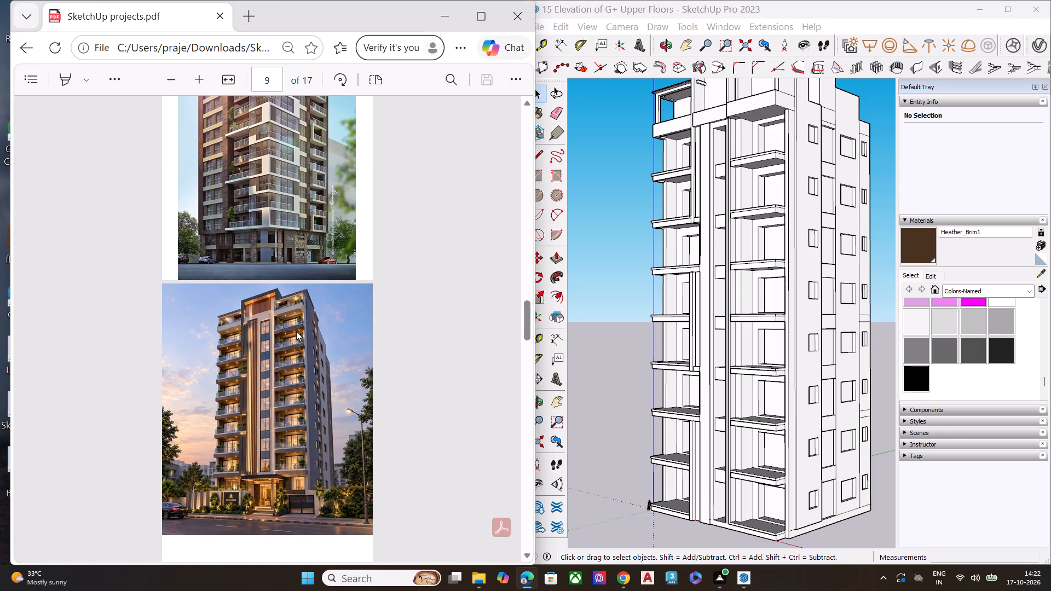
scroll(296, 331, "down", 2)
triple_click(201, 82)
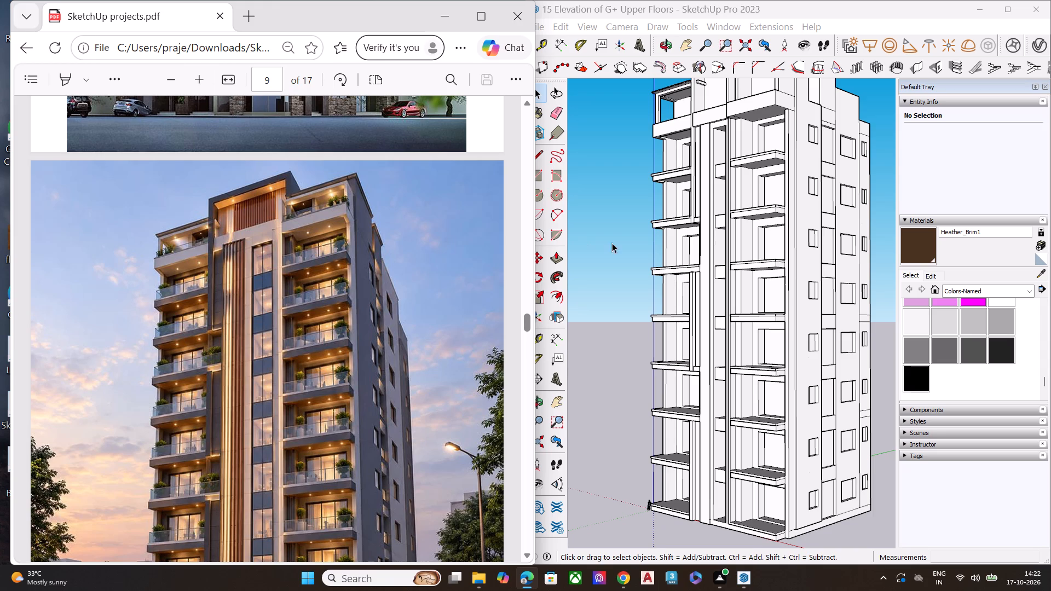
In SketchUp, Push/Pull the top floor's rear end face about 8' toward the neighbouring roof block, narrowing the notch.
scroll(690, 261, "down", 3)
middle_click_drag(712, 353, 708, 305)
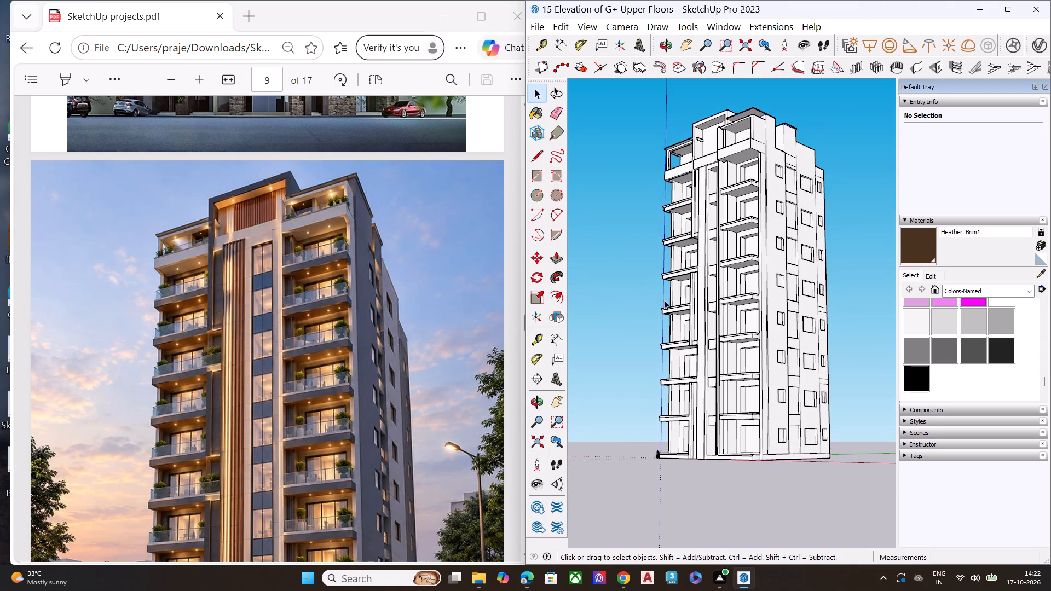
middle_click_drag(661, 300, 562, 326)
scroll(704, 183, "up", 7)
scroll(600, 242, "down", 3)
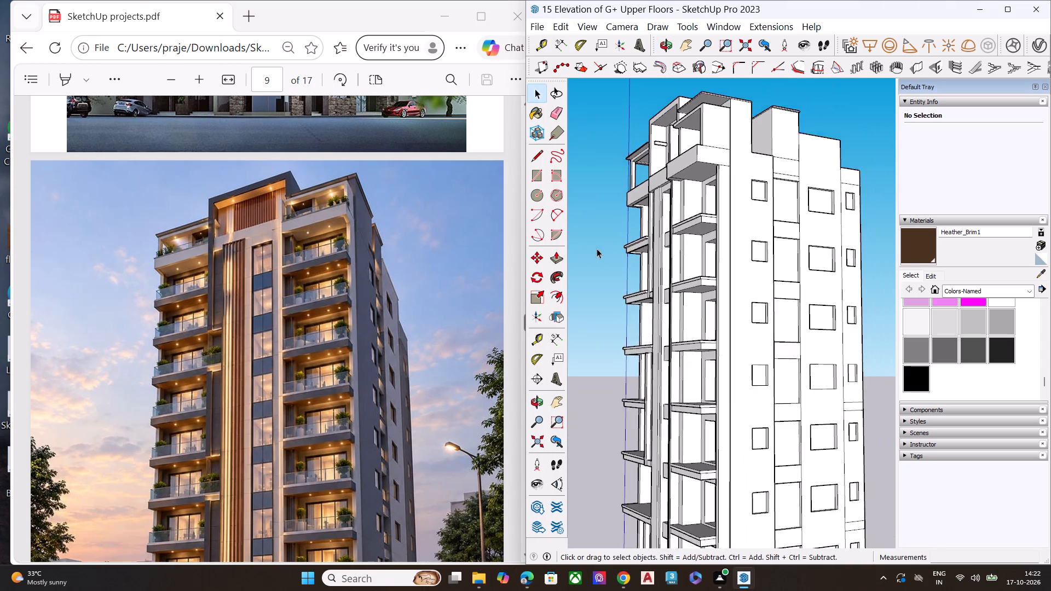
scroll(597, 248, "down", 3)
scroll(748, 130, "up", 2)
scroll(748, 130, "down", 2)
scroll(743, 132, "up", 2)
scroll(742, 133, "down", 2)
scroll(738, 135, "up", 2)
scroll(703, 177, "up", 10)
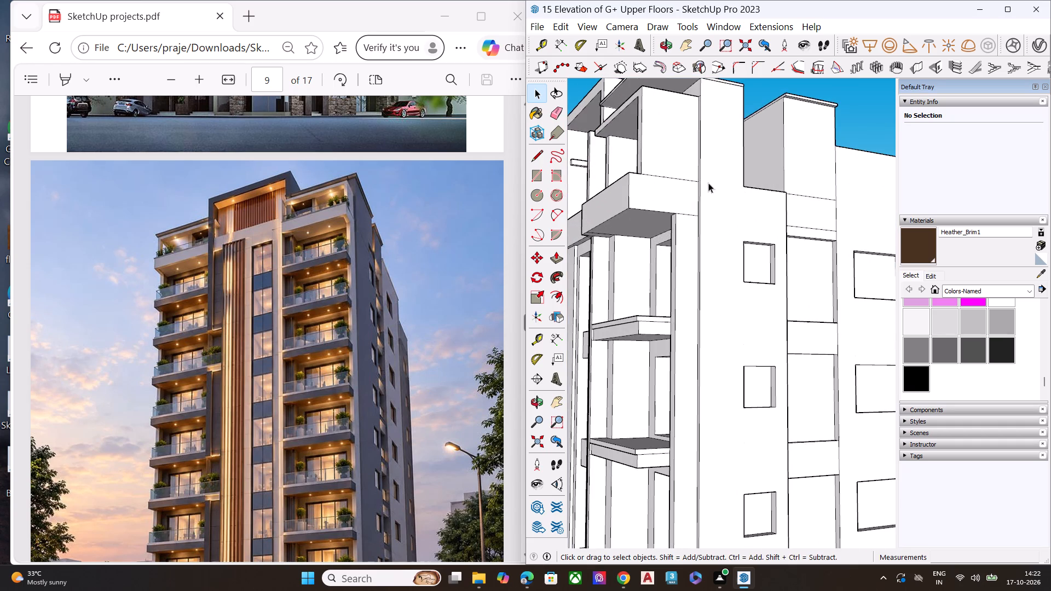
middle_click_drag(742, 186, 466, 382)
scroll(608, 215, "up", 5)
left_click(668, 203)
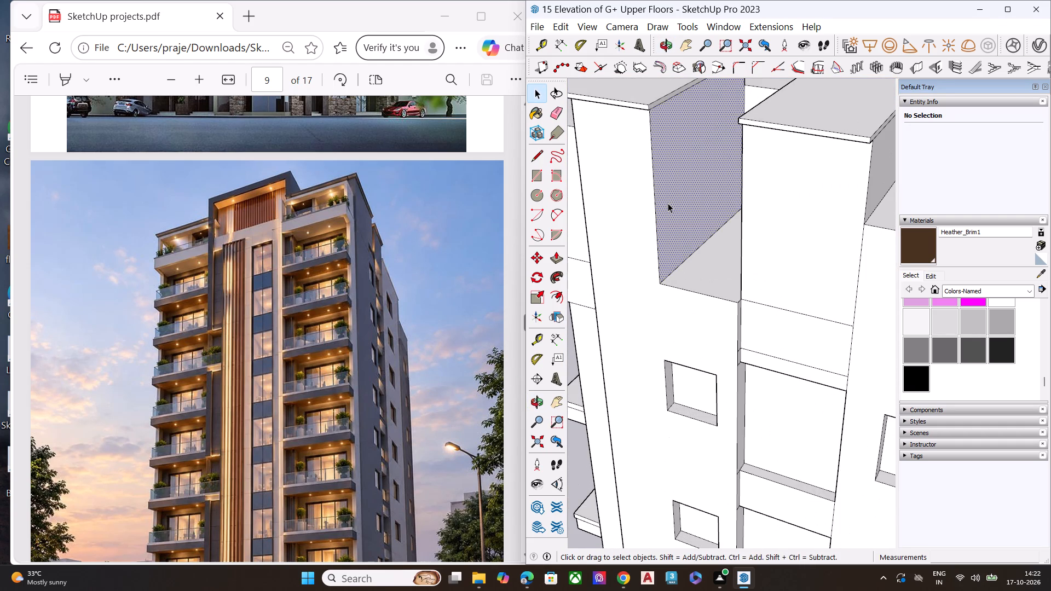
key("p")
left_click(668, 203)
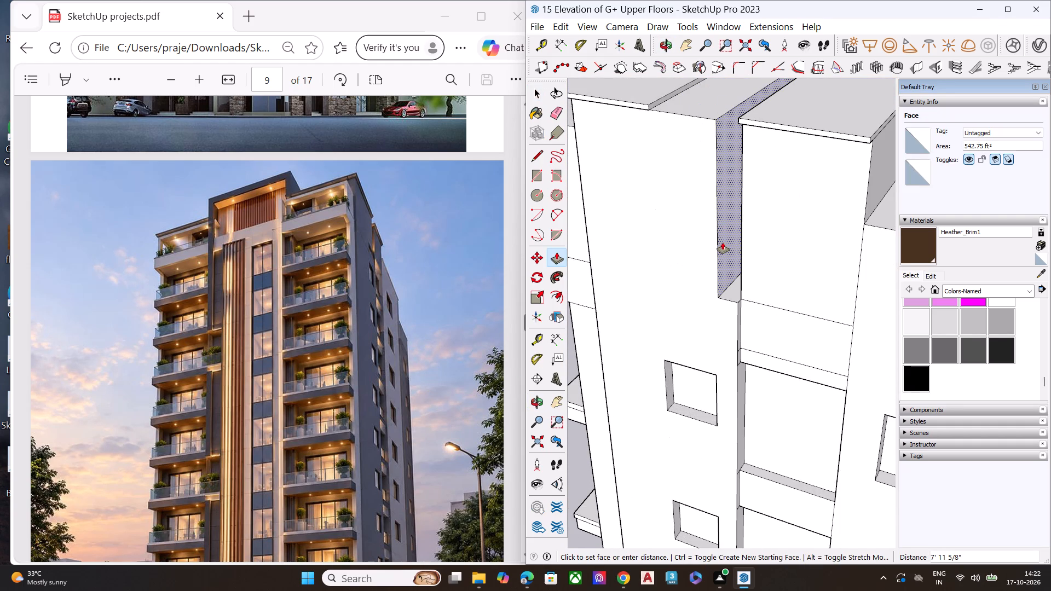
left_click(723, 242)
key("space")
Push/Pull the small wall face beneath the projecting roof slab forward over the top balcony frame.
scroll(698, 263, "down", 6)
middle_click_drag(672, 270, 733, 169)
scroll(719, 198, "down", 4)
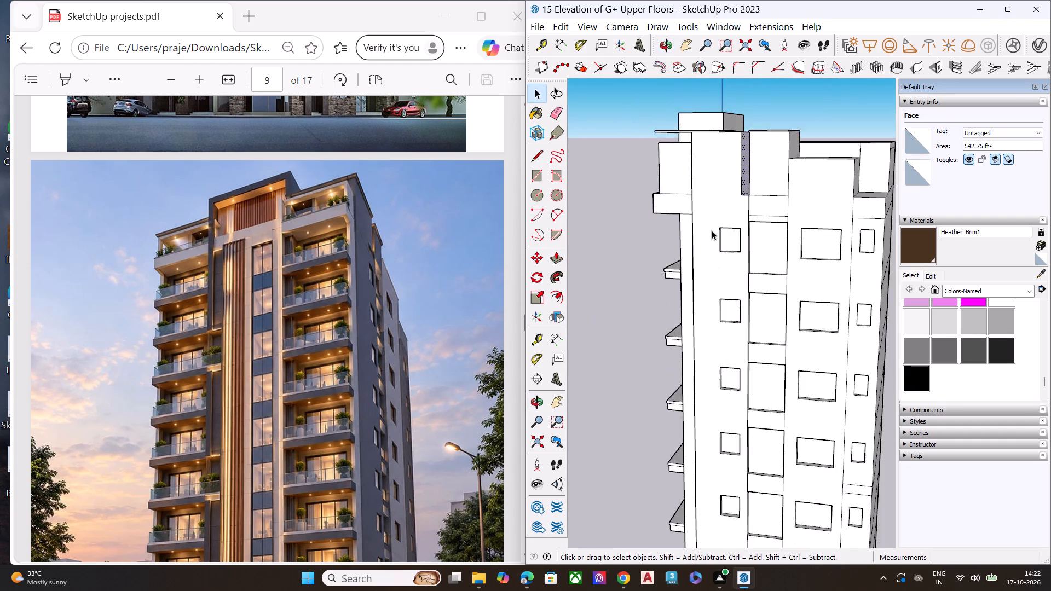
scroll(712, 230, "down", 2)
middle_click_drag(697, 224, 744, 181)
scroll(737, 171, "up", 6)
scroll(724, 143, "down", 1)
scroll(722, 143, "up", 3)
middle_click_drag(721, 138, 717, 288)
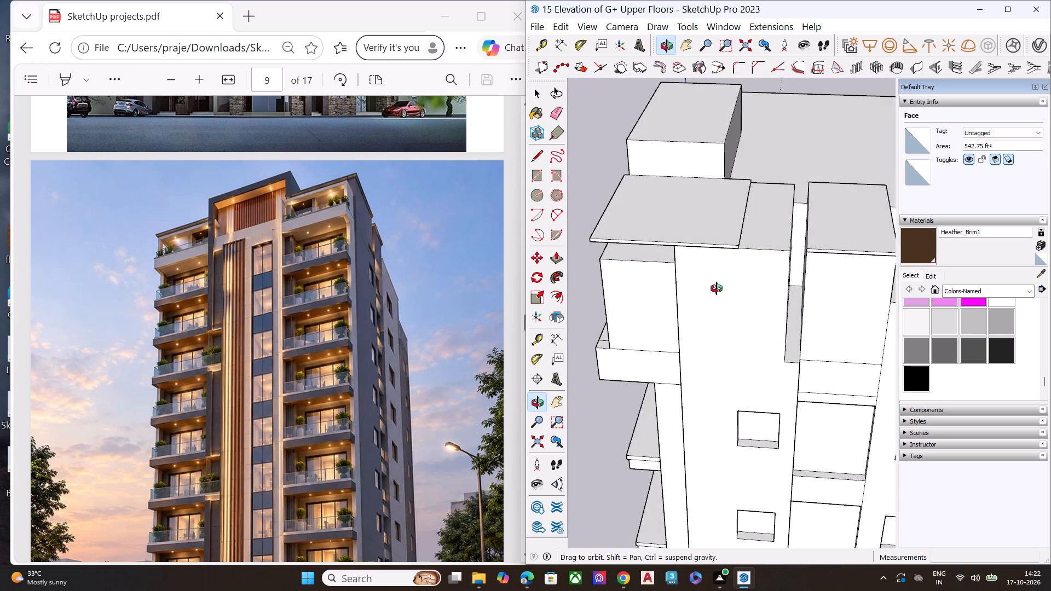
middle_click_drag(717, 288, 645, 305)
middle_click_drag(645, 304, 799, 167)
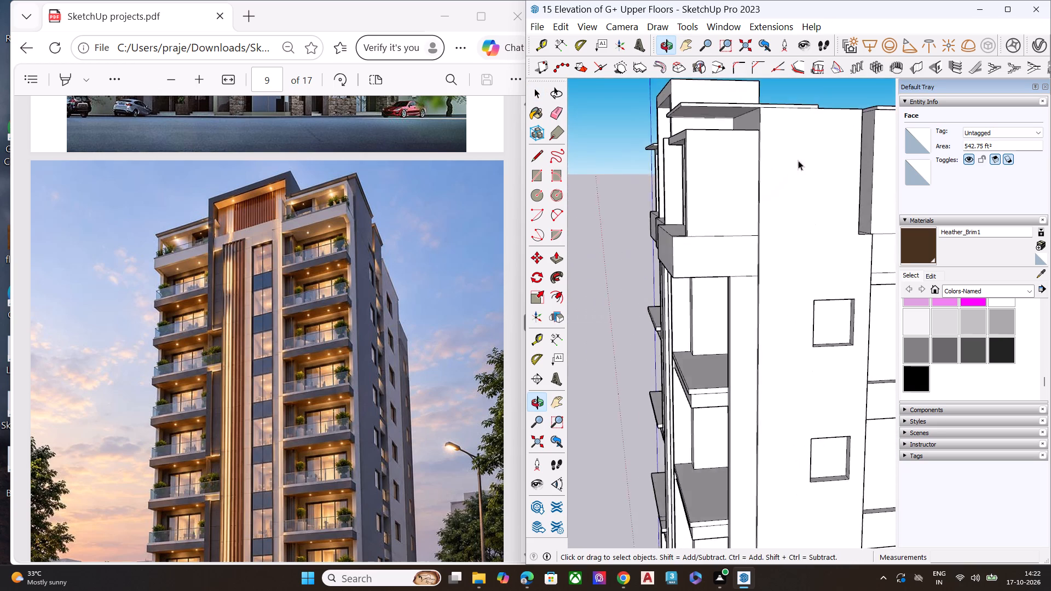
scroll(773, 135, "up", 8)
left_click(769, 111)
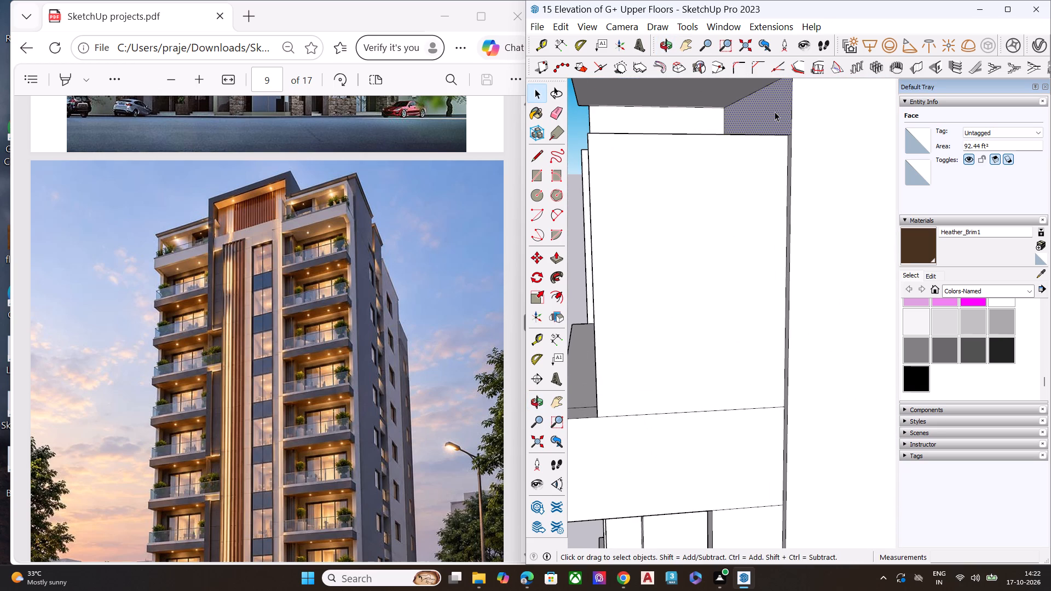
middle_click_drag(778, 120, 822, 197)
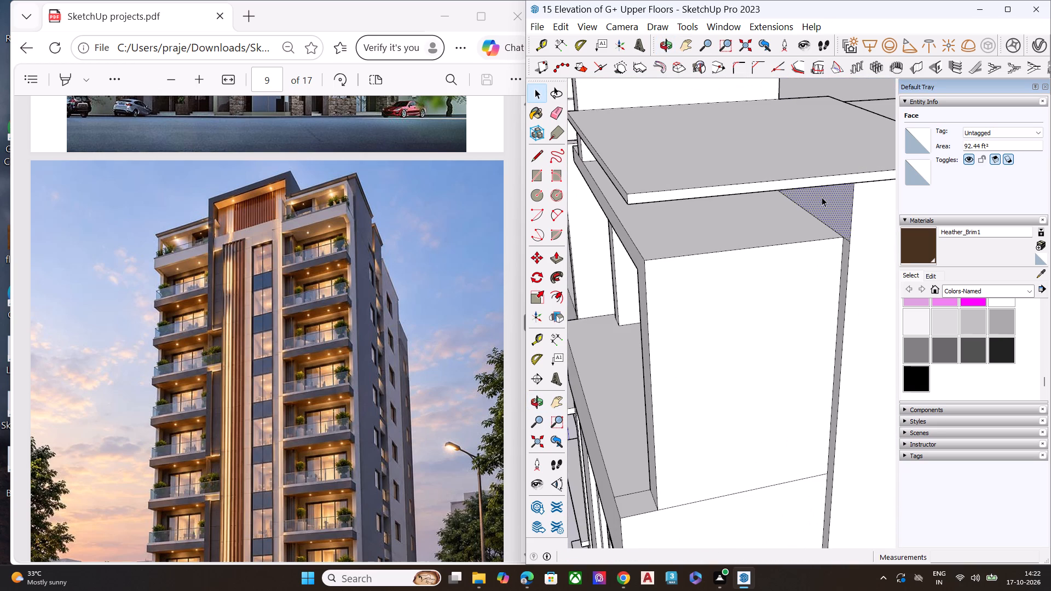
key("p")
left_click(822, 197)
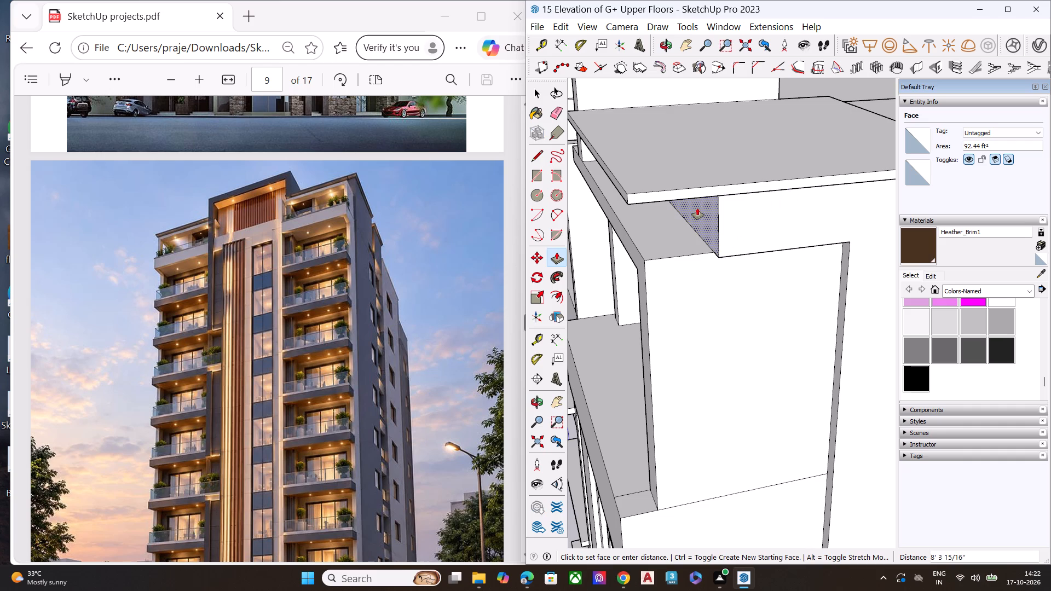
middle_click_drag(698, 200, 749, 41)
scroll(749, 41, "up", 1)
scroll(740, 108, "down", 4)
scroll(742, 118, "up", 1)
scroll(742, 119, "down", 3)
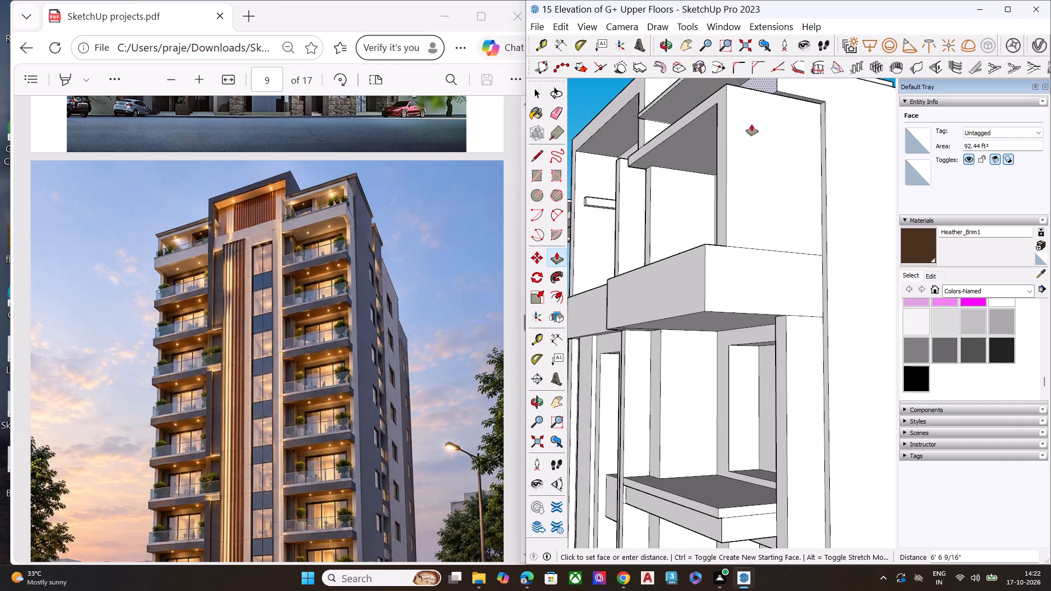
left_click(732, 131)
key("space")
Clear the selection and examine the tower's crown and upper balconies from a low front corner view against the reference.
scroll(749, 138, "down", 6)
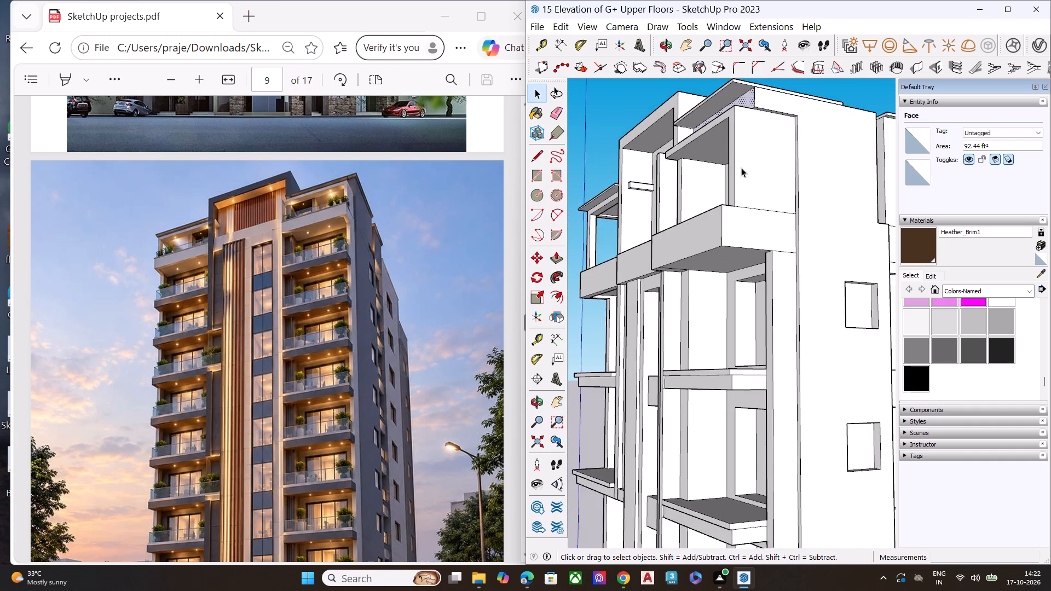
middle_click_drag(738, 161, 876, 108)
scroll(783, 154, "down", 3)
scroll(783, 154, "up", 1)
scroll(783, 154, "down", 1)
scroll(783, 155, "up", 1)
scroll(783, 155, "down", 2)
key("space")
left_click(869, 101)
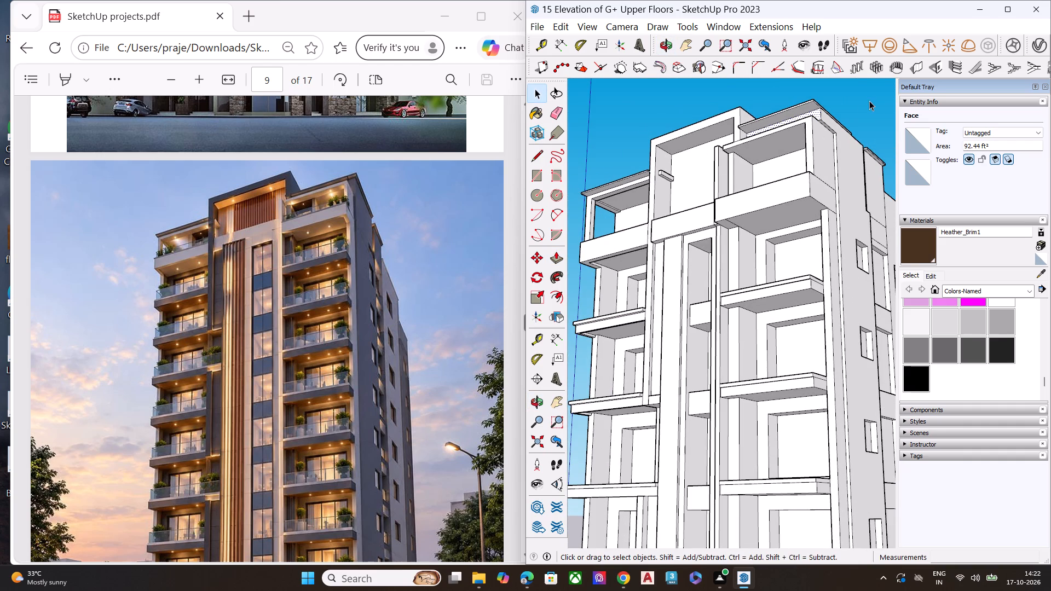
scroll(729, 149, "down", 4)
scroll(729, 150, "up", 2)
scroll(729, 150, "down", 1)
scroll(729, 151, "up", 1)
middle_click_drag(737, 182, 753, 137)
middle_click_drag(799, 120, 817, 110)
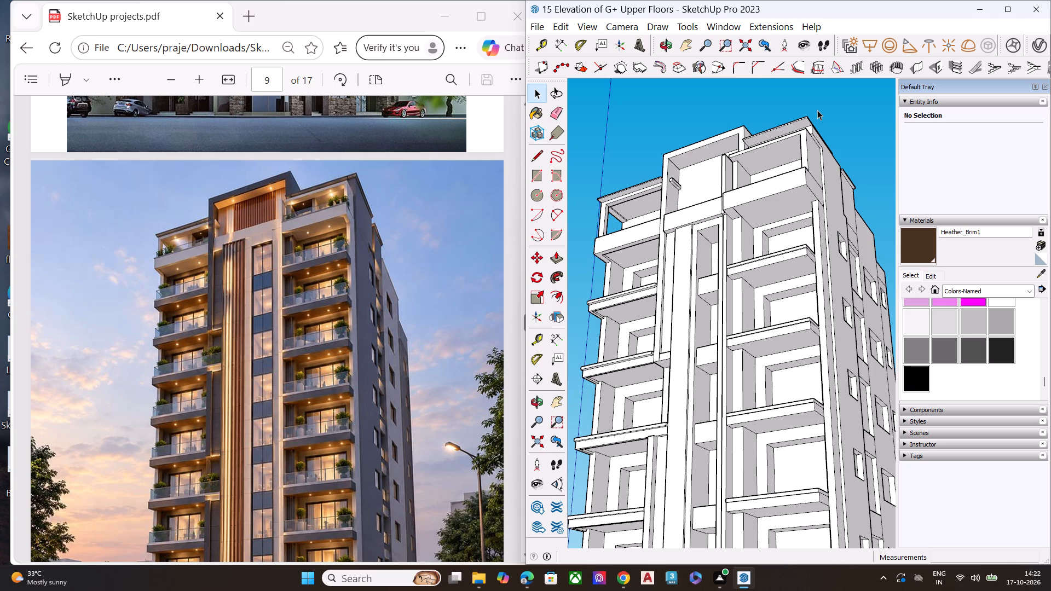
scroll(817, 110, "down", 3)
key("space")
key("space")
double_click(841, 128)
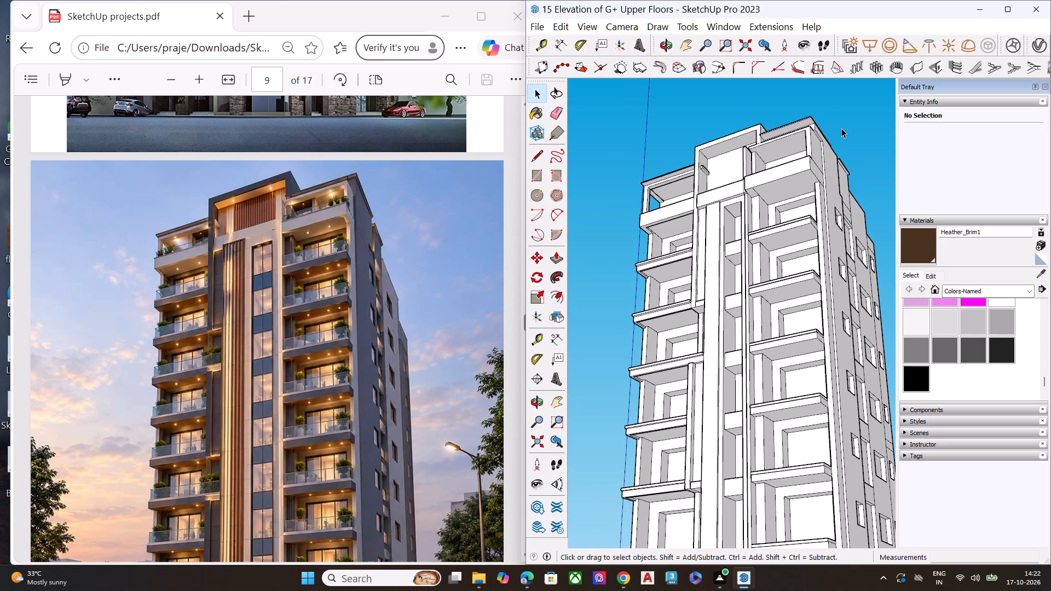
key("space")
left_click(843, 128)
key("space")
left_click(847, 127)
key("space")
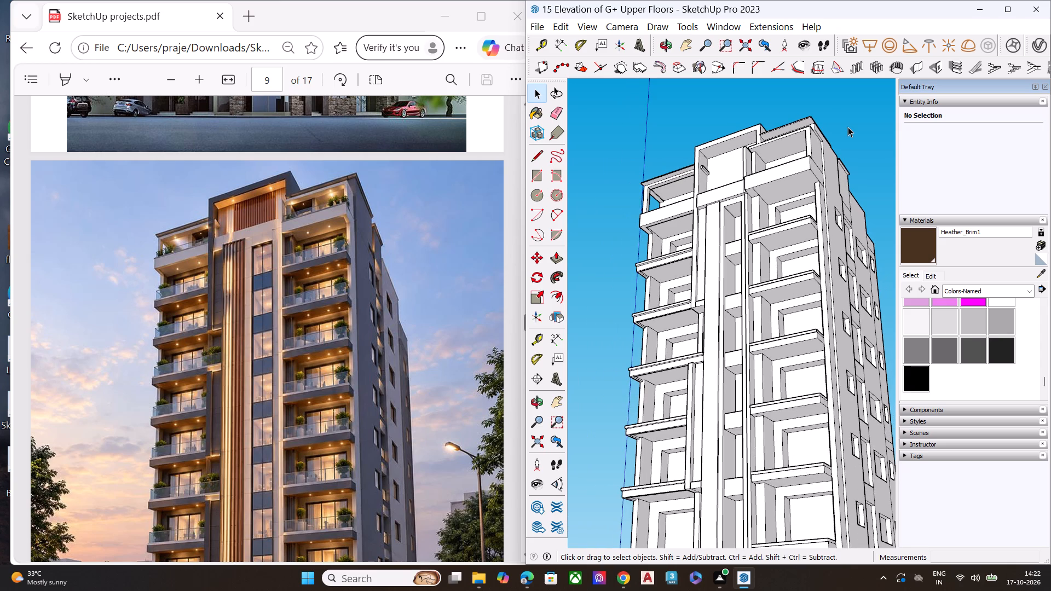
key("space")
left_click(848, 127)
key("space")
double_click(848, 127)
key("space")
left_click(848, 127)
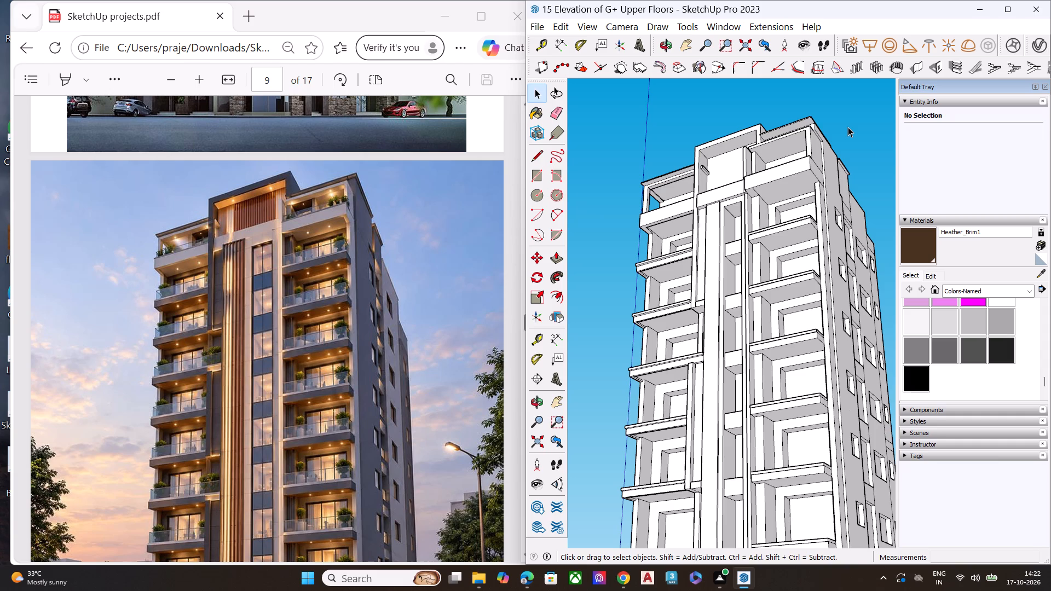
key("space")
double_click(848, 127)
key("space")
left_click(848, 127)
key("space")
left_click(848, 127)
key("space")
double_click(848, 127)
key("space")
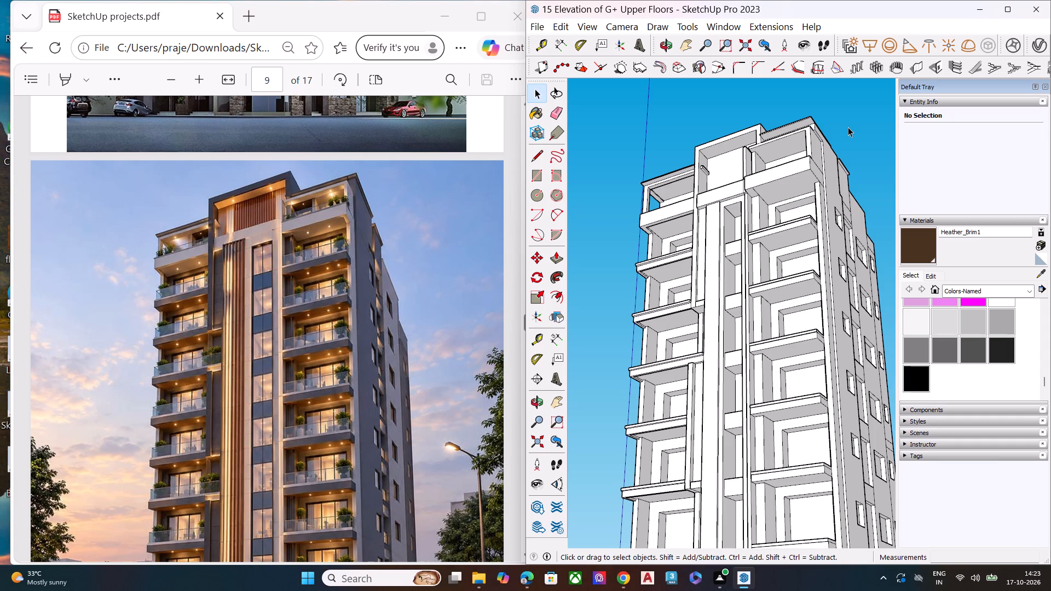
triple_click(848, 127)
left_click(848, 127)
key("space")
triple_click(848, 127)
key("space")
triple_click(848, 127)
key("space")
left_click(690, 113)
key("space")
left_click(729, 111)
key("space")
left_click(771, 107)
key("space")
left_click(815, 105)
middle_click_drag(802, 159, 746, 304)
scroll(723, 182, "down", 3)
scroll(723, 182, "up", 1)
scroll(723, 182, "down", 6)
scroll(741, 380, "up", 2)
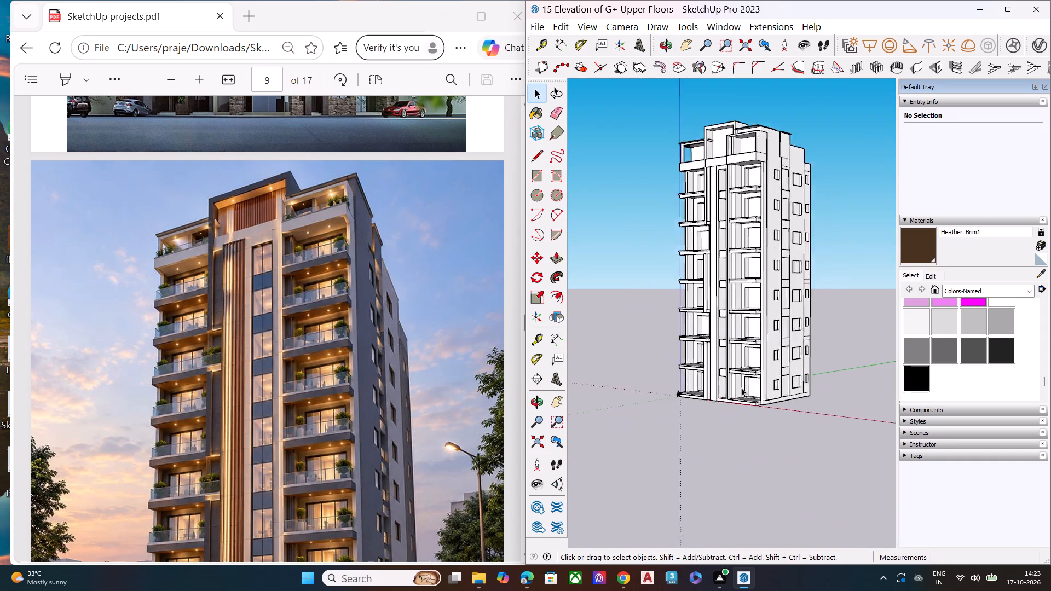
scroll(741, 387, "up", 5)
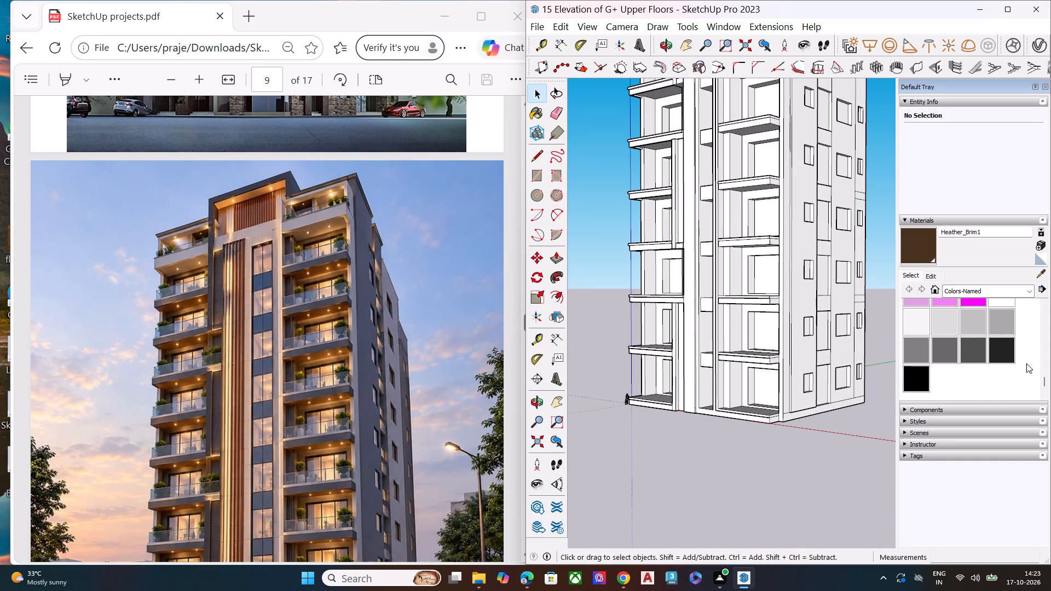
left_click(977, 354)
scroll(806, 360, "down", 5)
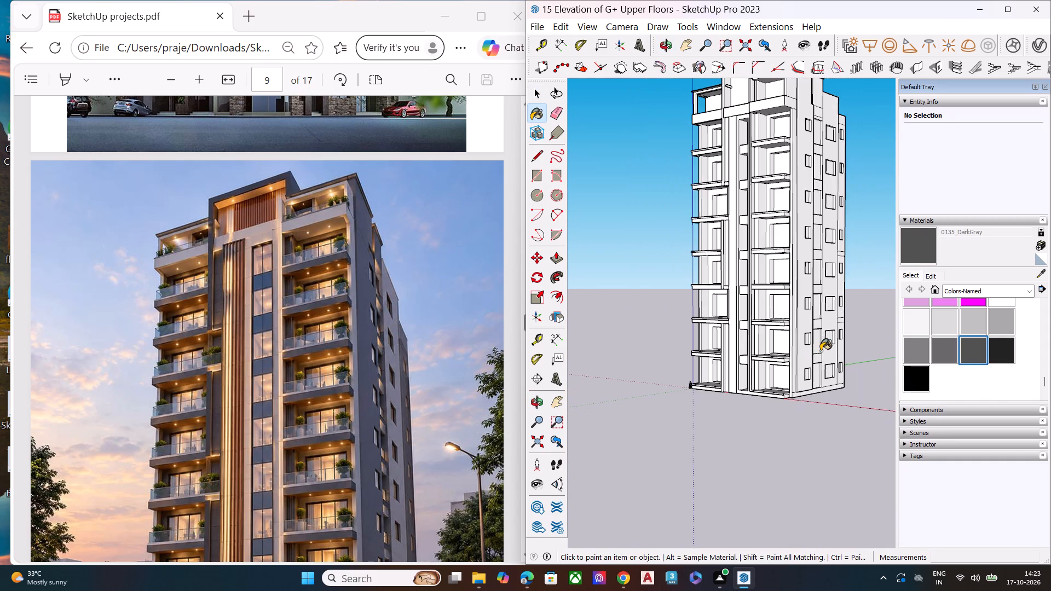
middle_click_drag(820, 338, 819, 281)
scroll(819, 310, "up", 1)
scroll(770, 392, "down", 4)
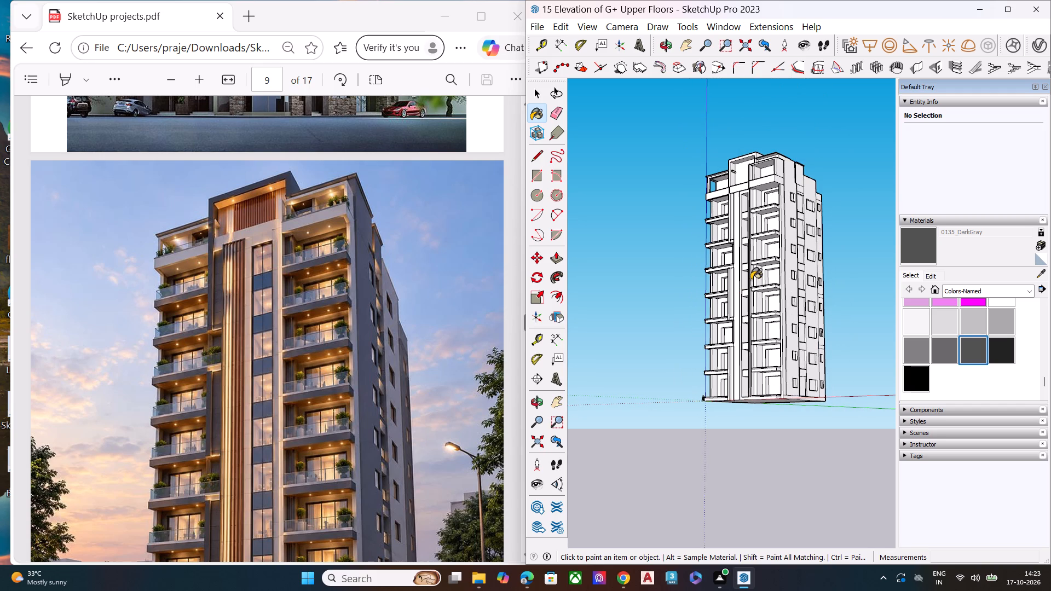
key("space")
Open the V-Ray Asset Editor and delete the Heather_Brim1 material from the scene.
scroll(809, 170, "up", 1)
scroll(809, 171, "down", 2)
scroll(809, 171, "up", 6)
left_click(1047, 44)
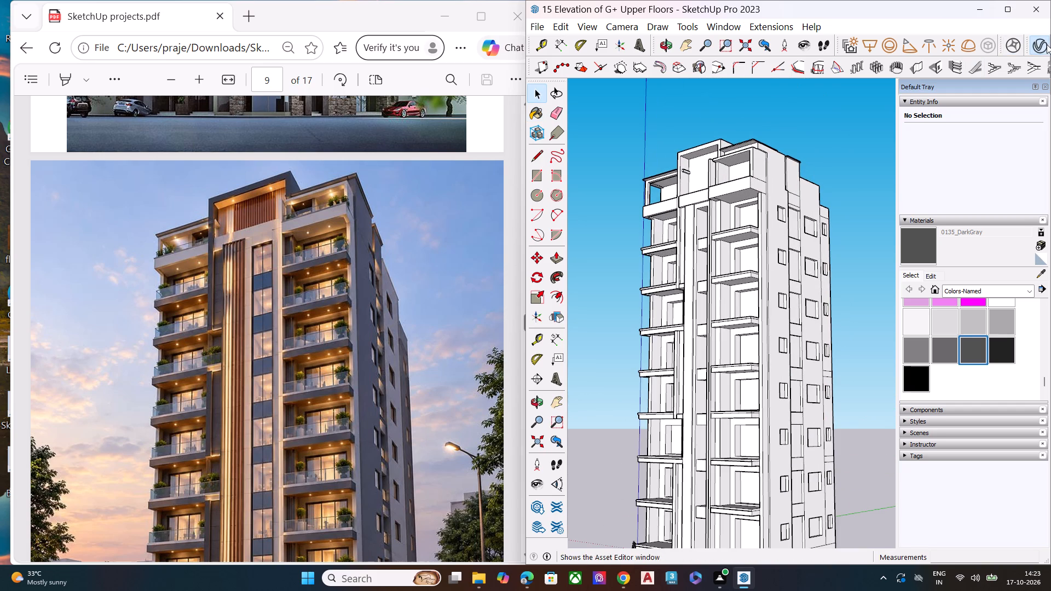
left_click(209, 312)
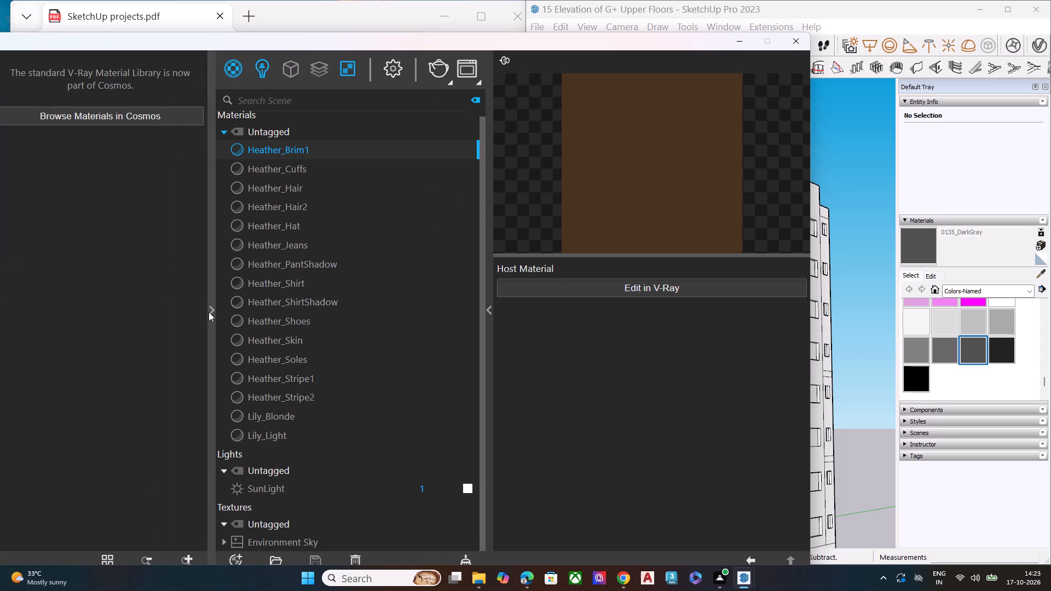
right_click(302, 157)
left_click(344, 227)
left_click(546, 286)
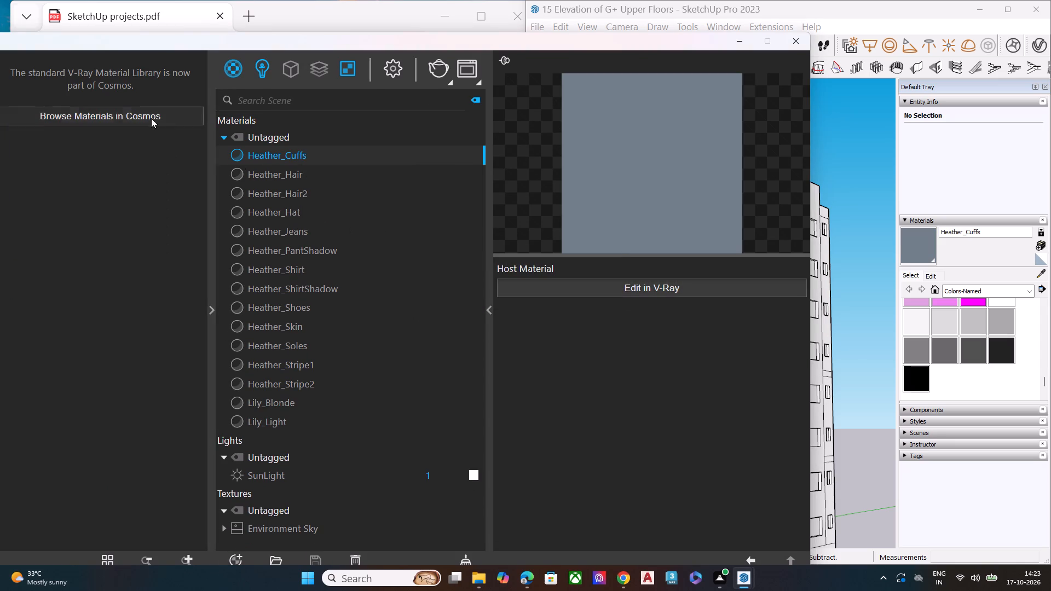
Open the Chaos Cosmos material library from the Asset Editor and bring it forward, keeping the tower model visible.
left_click(151, 118)
left_click_drag(560, 43, 569, 69)
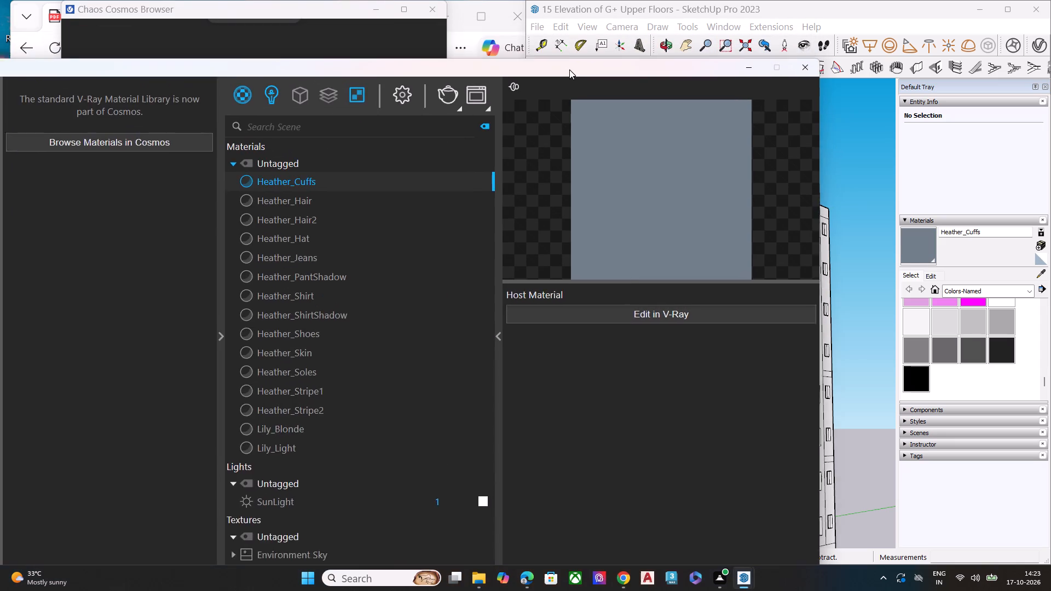
left_click_drag(569, 69, 201, 156)
left_click_drag(201, 114, 207, 90)
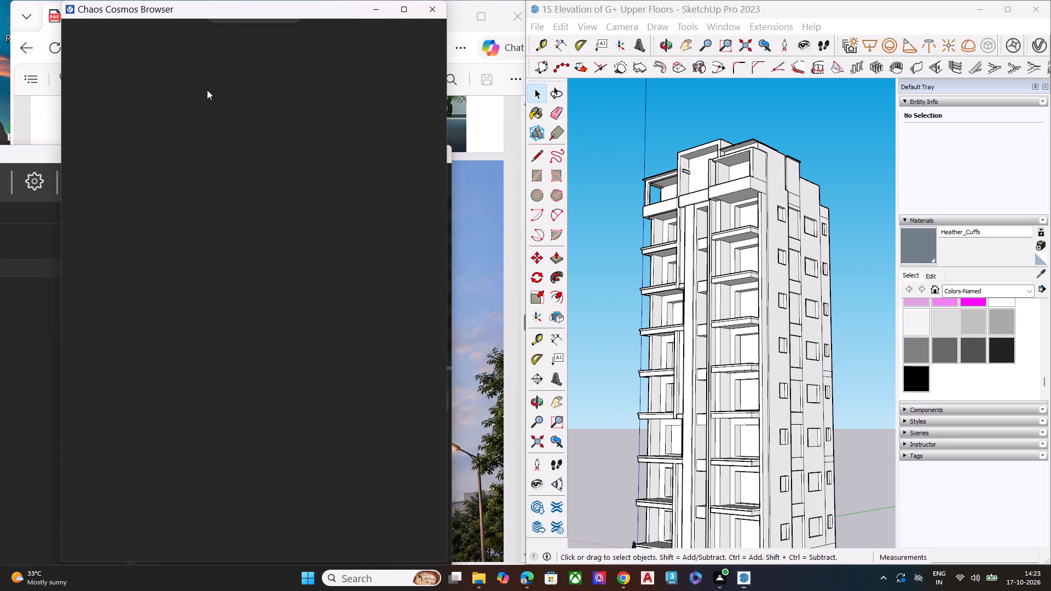
left_click_drag(207, 90, 207, 89)
left_click(439, 4)
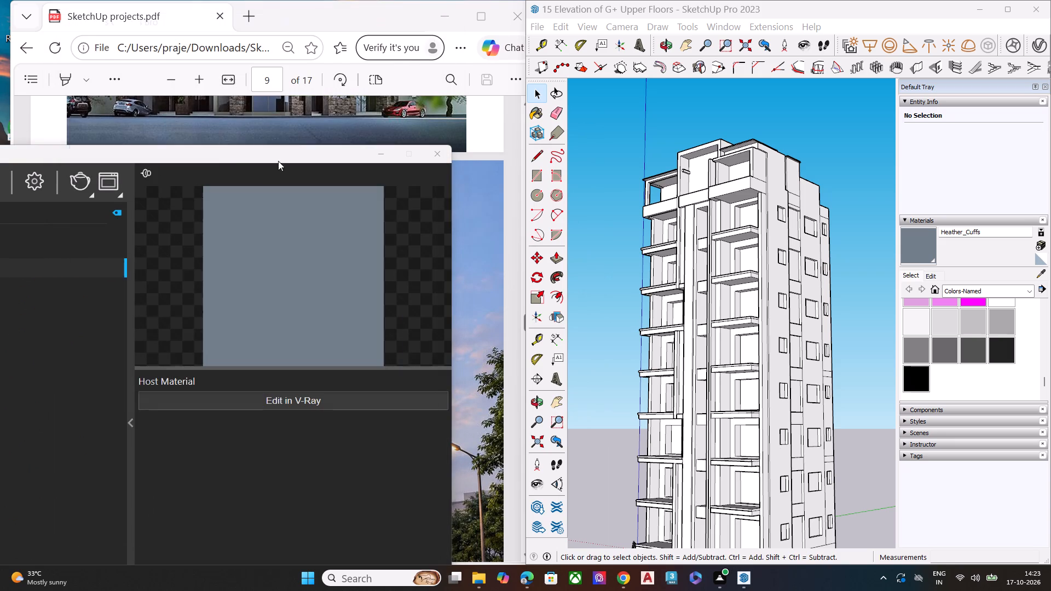
left_click_drag(223, 148, 742, 84)
left_click_drag(268, 92, 675, 85)
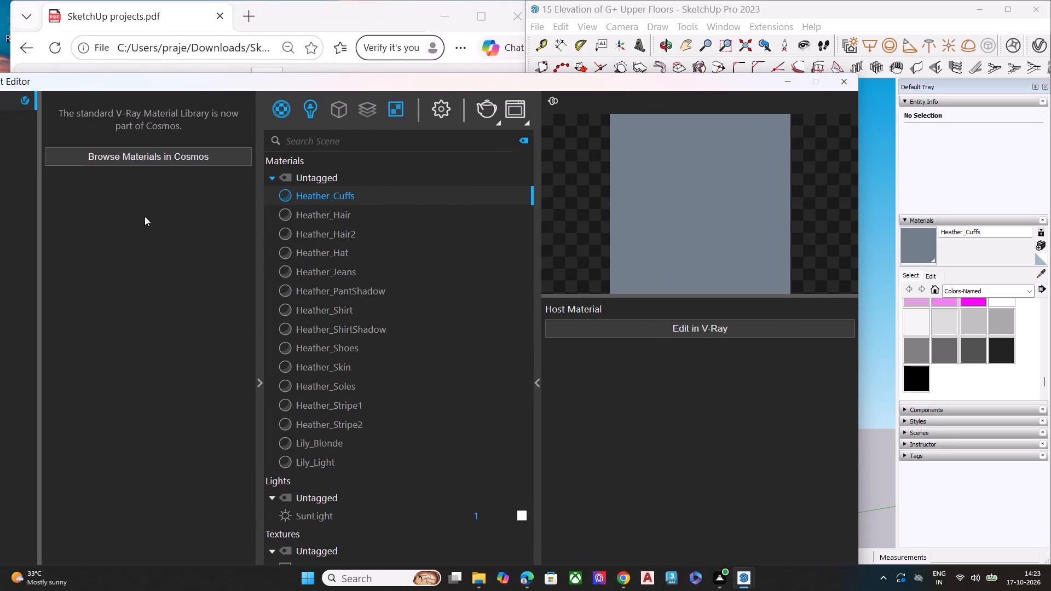
left_click(129, 156)
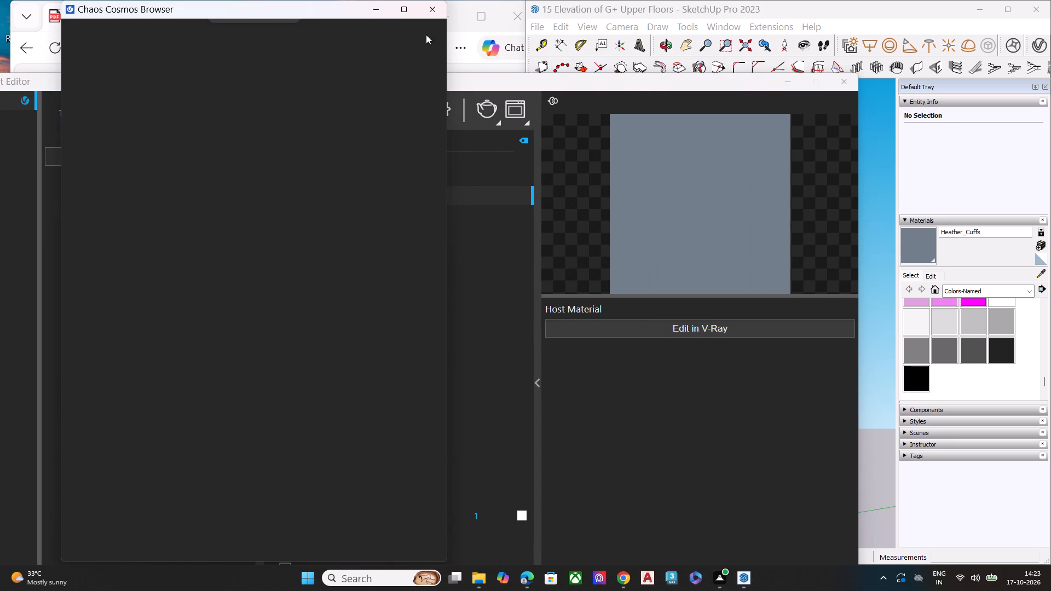
left_click_drag(731, 85, 454, 130)
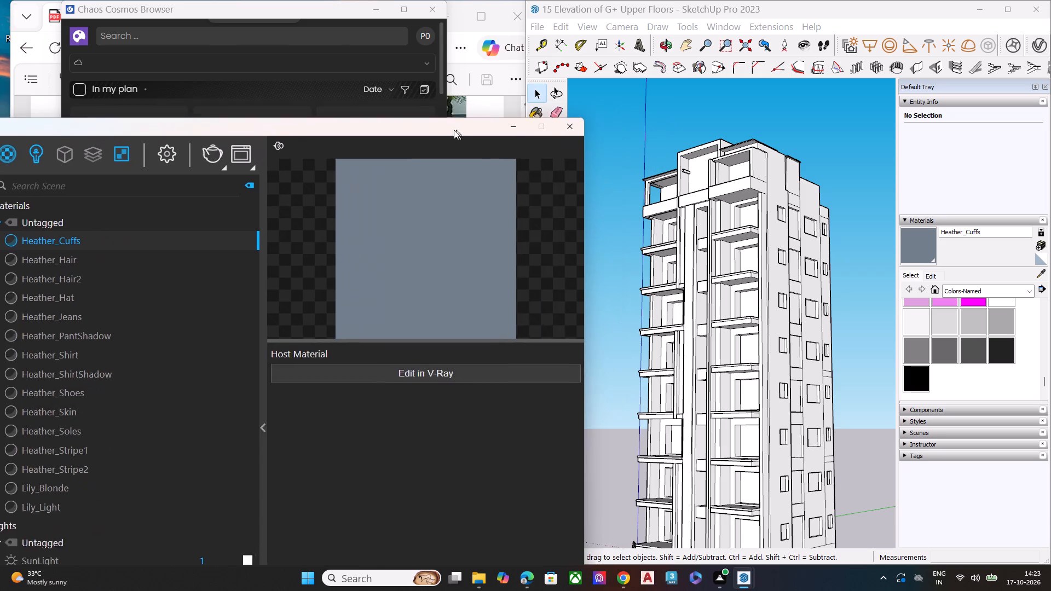
left_click_drag(454, 130, 411, 100)
left_click(328, 8)
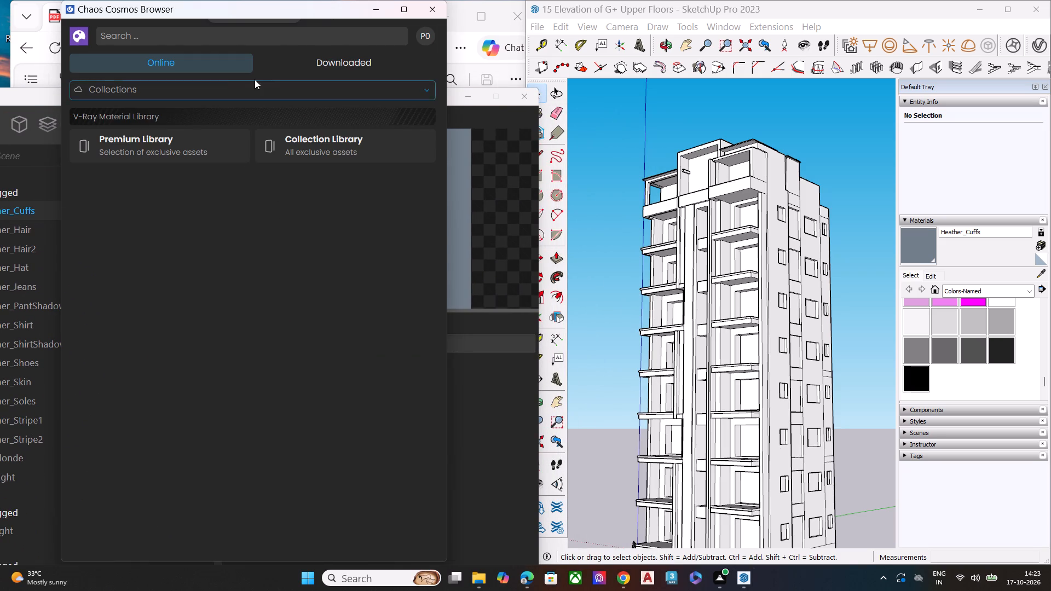
Show the online Stone category of the Cosmos materials.
left_click(182, 84)
left_click(163, 144)
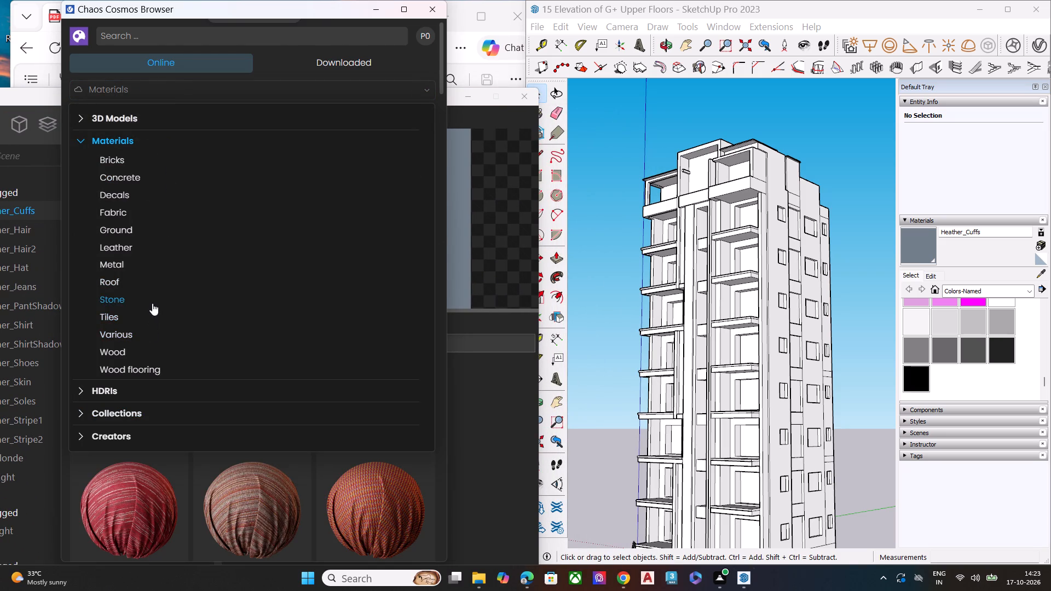
left_click(153, 303)
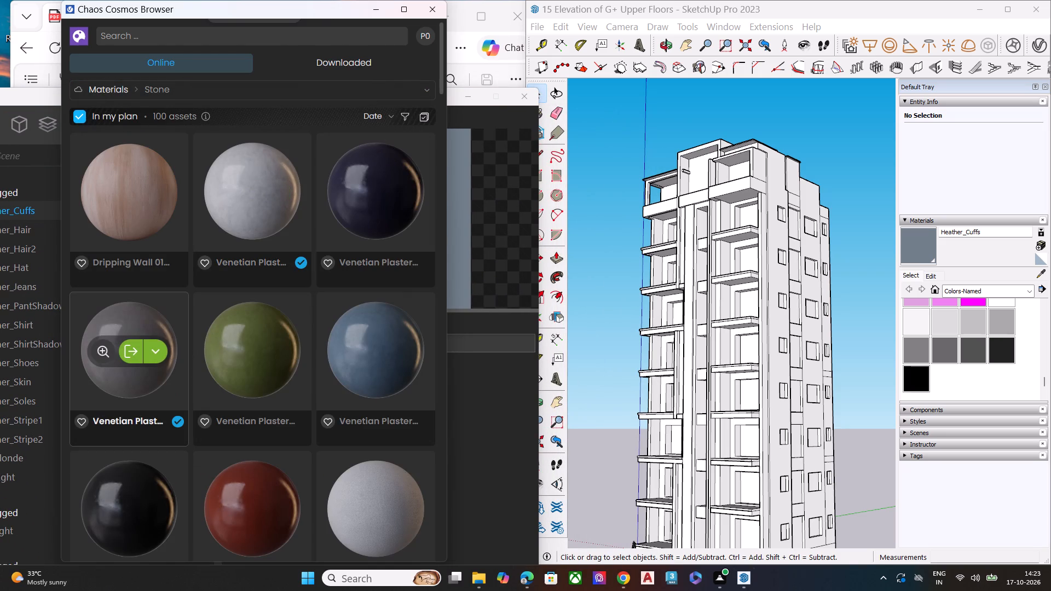
Look through the online Stone materials, from the Venetian plasters and granites to the stuccos, for a suitable facade finish.
scroll(280, 307, "down", 4)
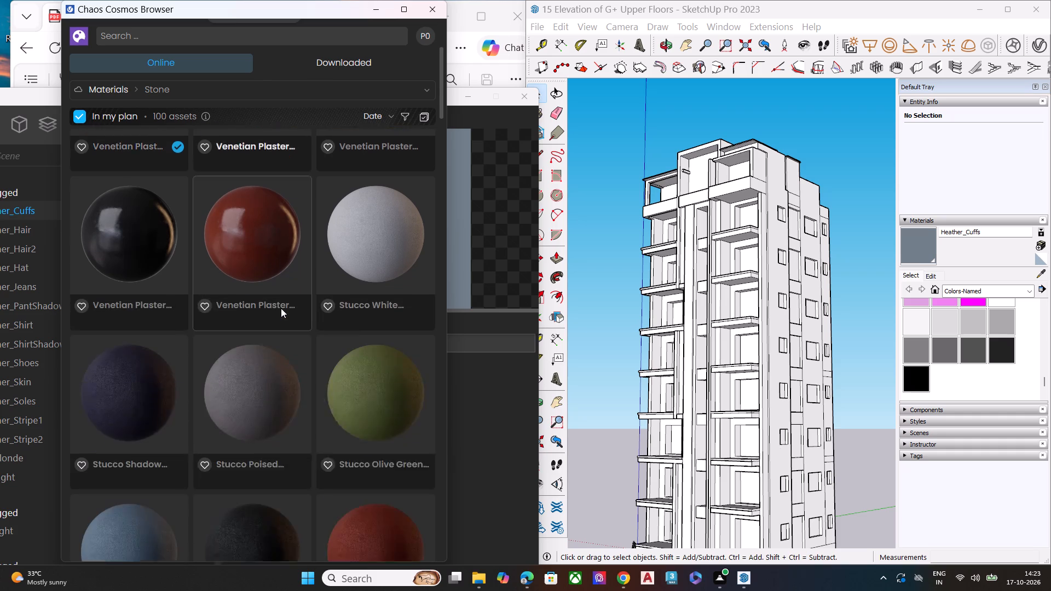
scroll(281, 308, "down", 5)
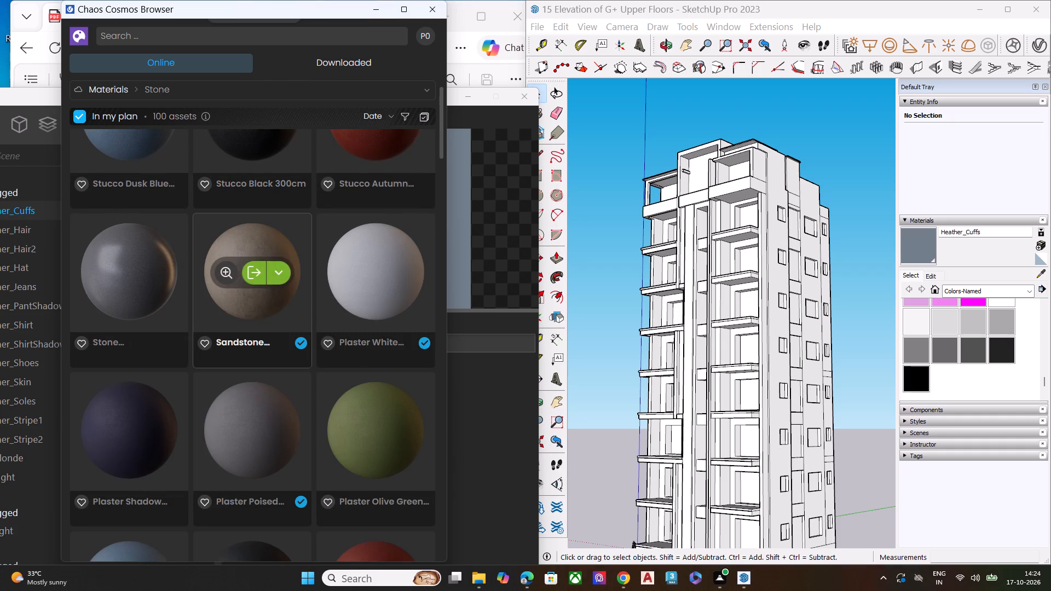
scroll(284, 316, "down", 11)
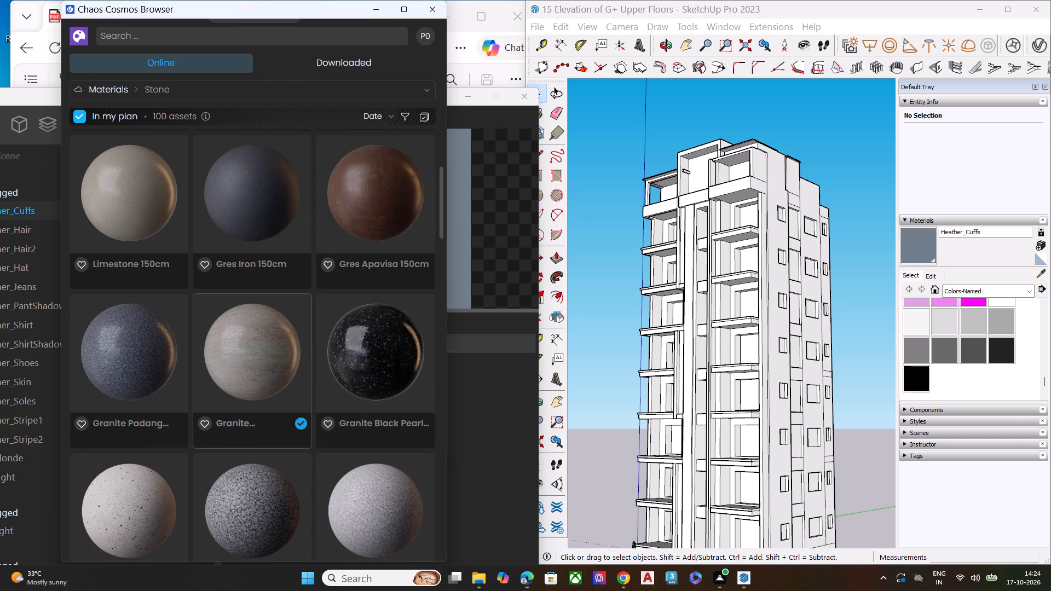
scroll(279, 333, "down", 2)
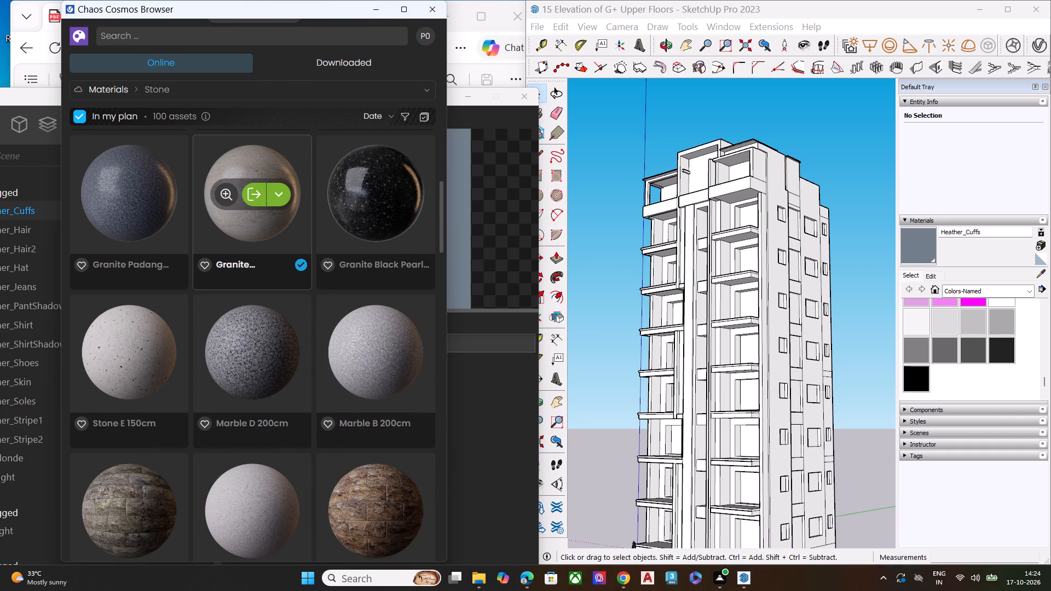
scroll(279, 333, "down", 1)
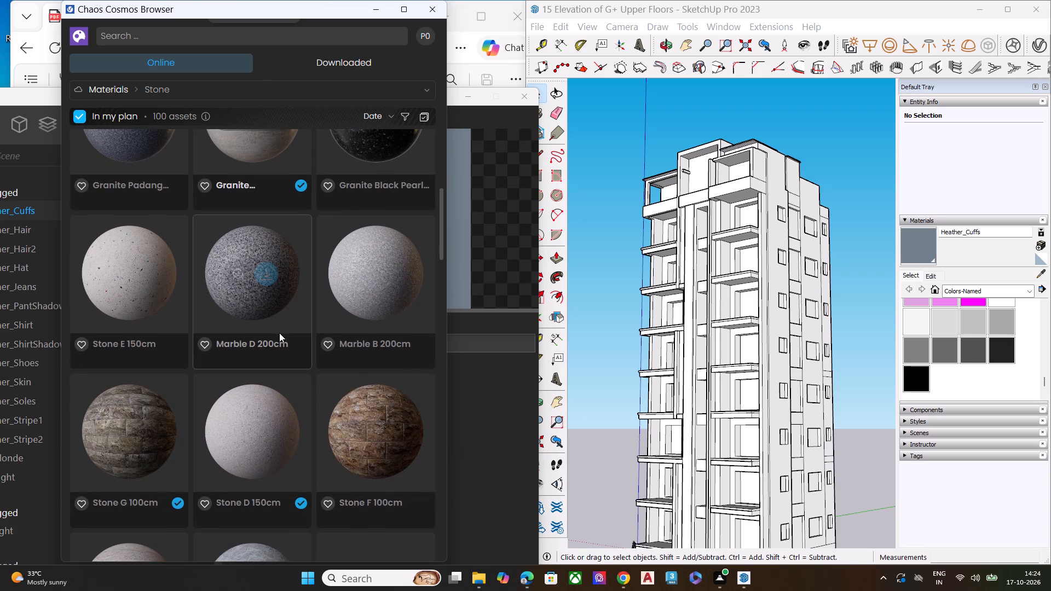
scroll(279, 333, "up", 3)
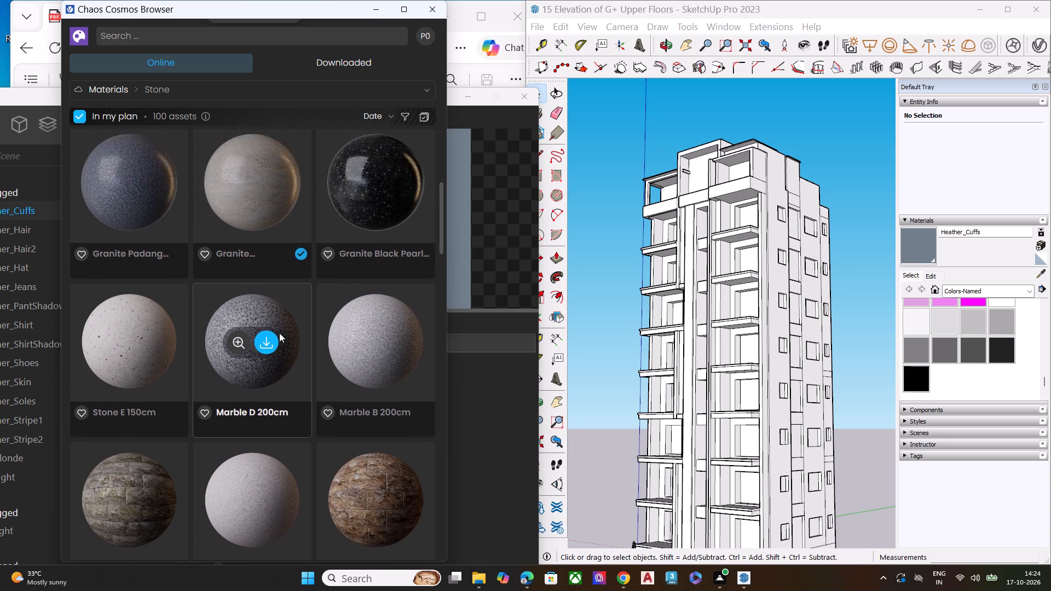
scroll(279, 333, "down", 5)
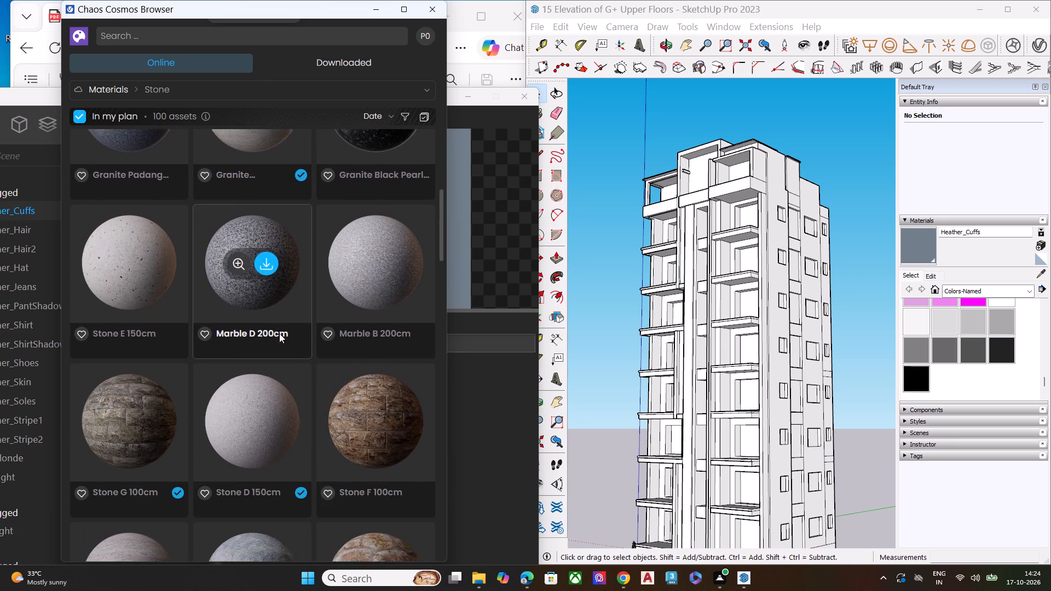
scroll(279, 333, "down", 5)
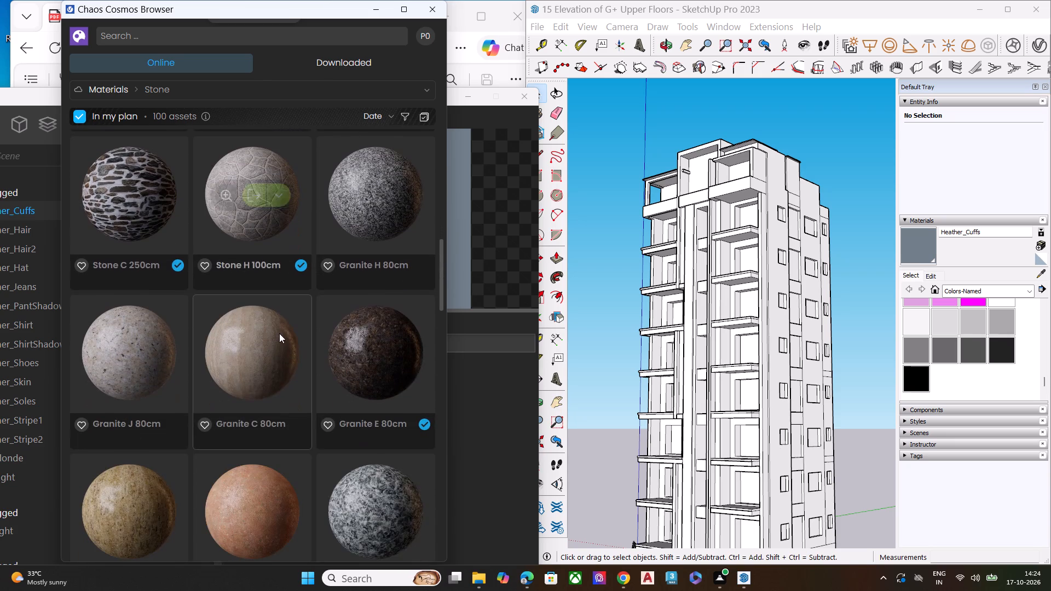
scroll(279, 333, "down", 9)
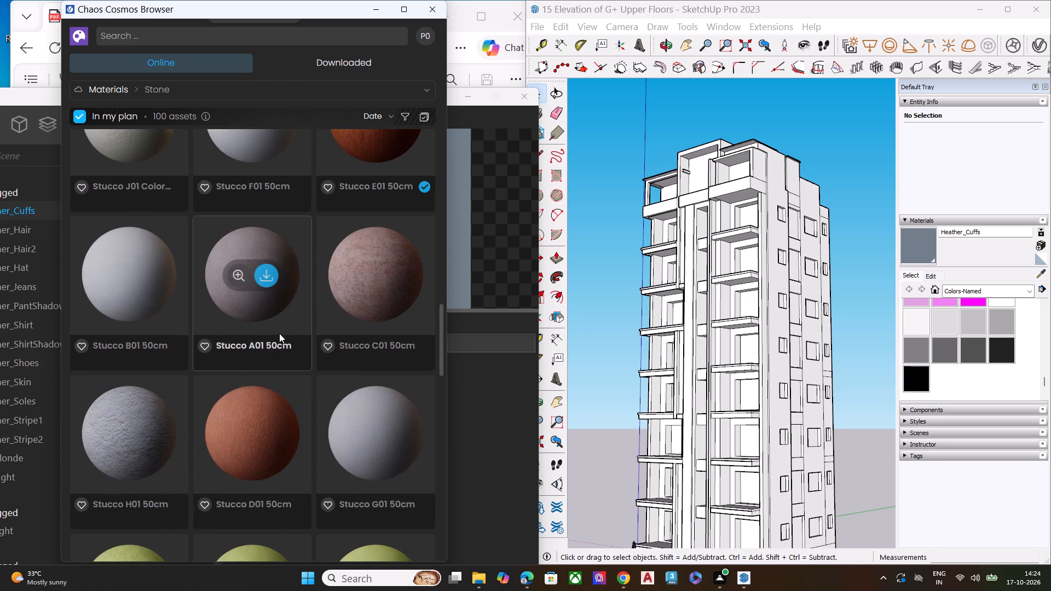
scroll(279, 333, "down", 4)
scroll(770, 306, "down", 5)
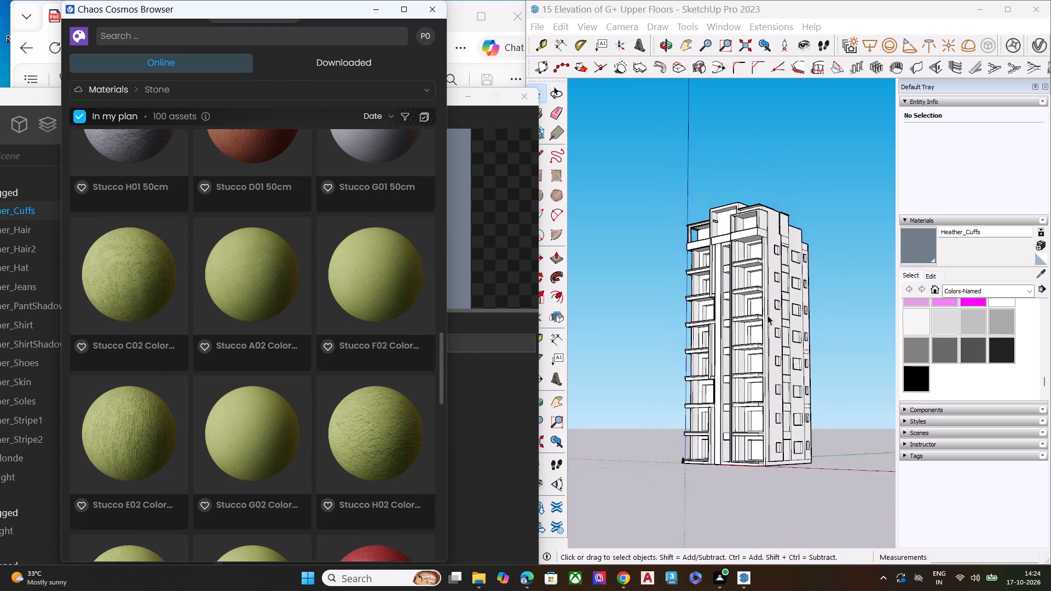
scroll(767, 315, "down", 3)
Check the whole tower from the front corner, and examine the remaining Stone materials through to the end of the category.
middle_click_drag(752, 378, 794, 376)
scroll(794, 373, "up", 9)
scroll(784, 356, "down", 5)
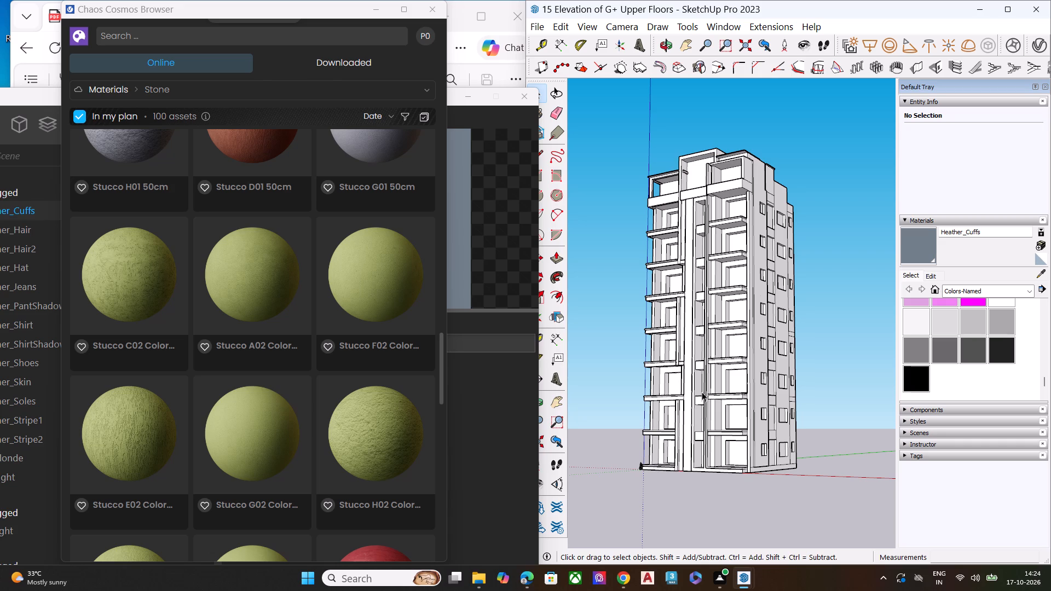
scroll(305, 410, "down", 5)
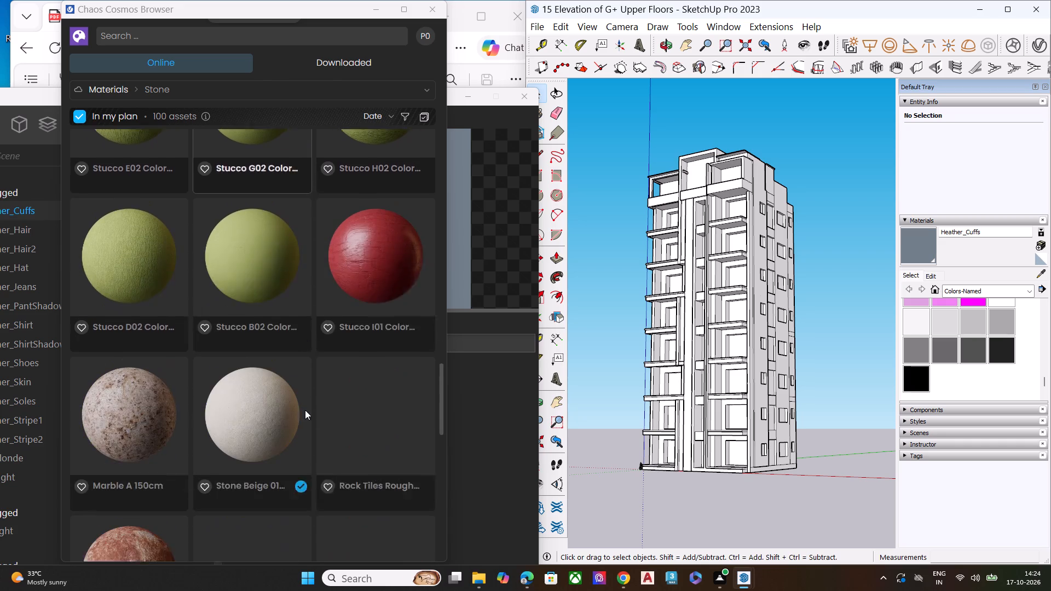
scroll(307, 405, "down", 4)
scroll(308, 404, "up", 1)
scroll(308, 404, "down", 5)
scroll(308, 404, "up", 1)
scroll(308, 404, "down", 4)
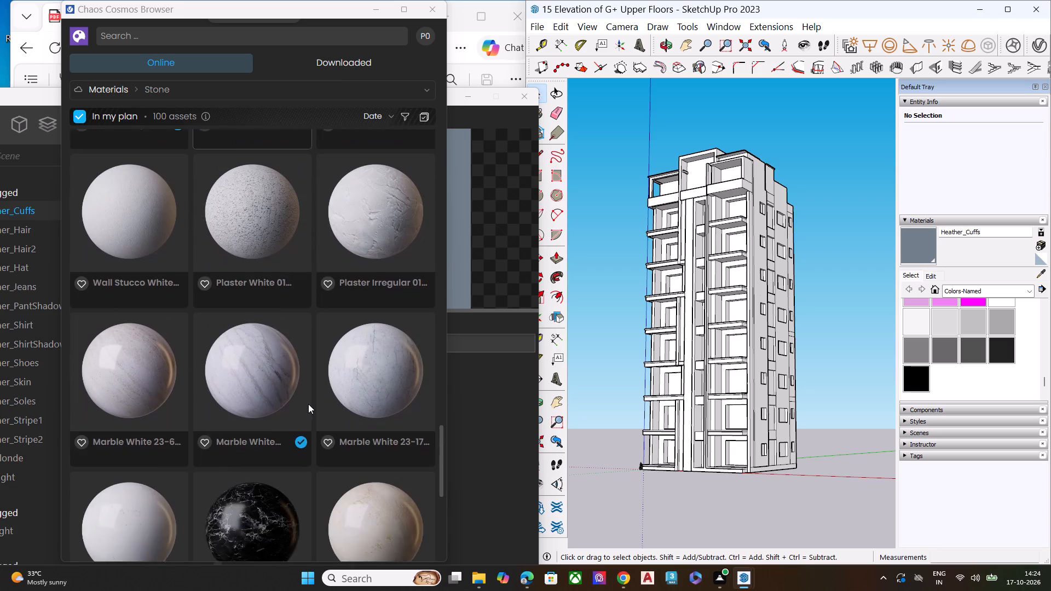
scroll(308, 404, "down", 1)
scroll(308, 404, "up", 3)
scroll(308, 404, "down", 1)
scroll(308, 404, "up", 3)
scroll(308, 404, "down", 11)
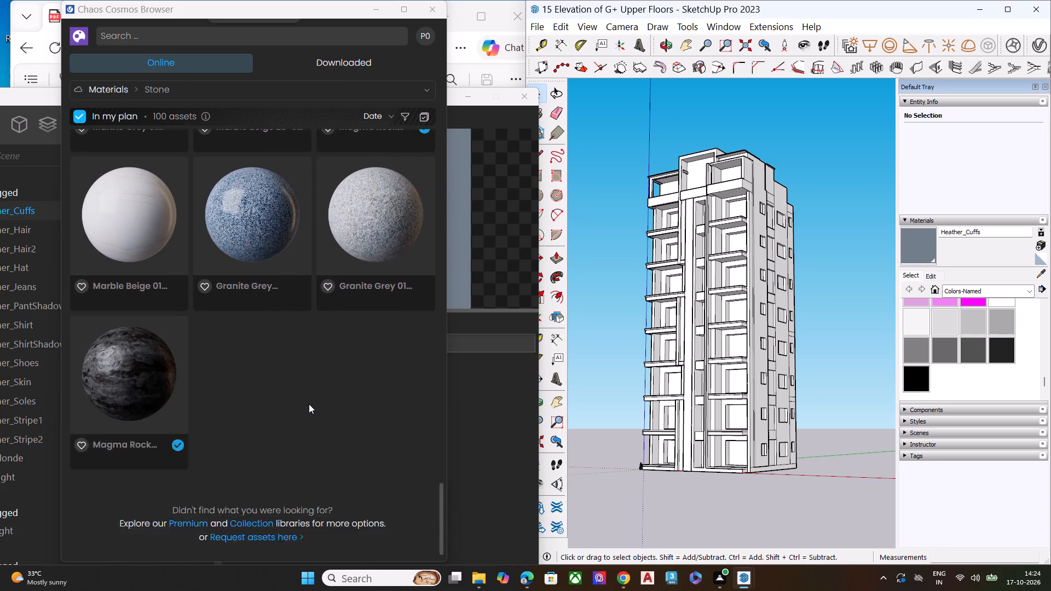
Switch the Cosmos materials to the Concrete category and look through its finishes.
left_click(182, 89)
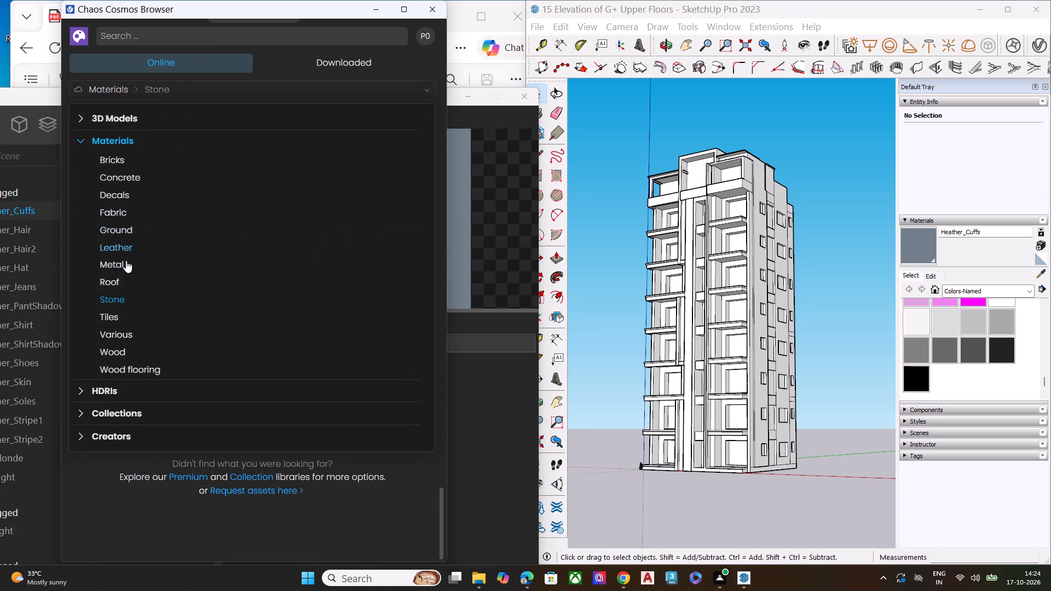
left_click(140, 173)
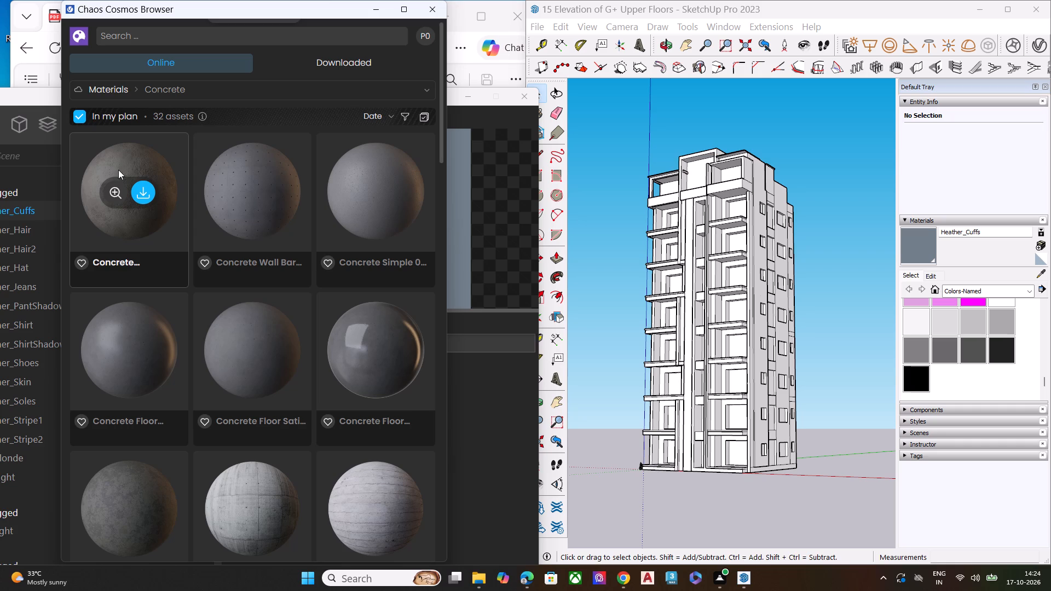
scroll(184, 197, "down", 6)
scroll(204, 222, "up", 2)
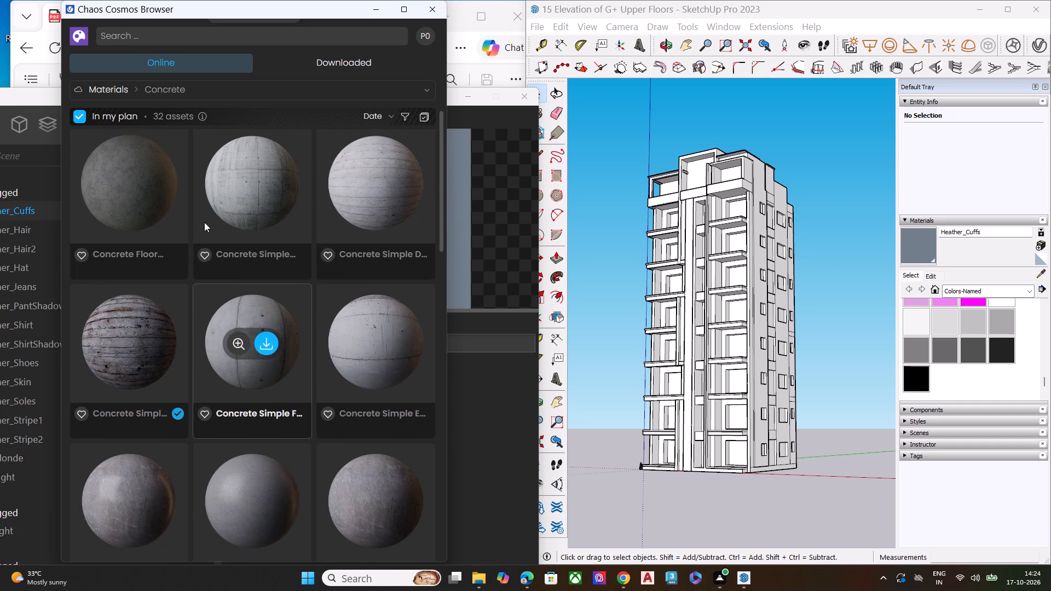
scroll(317, 262, "down", 2)
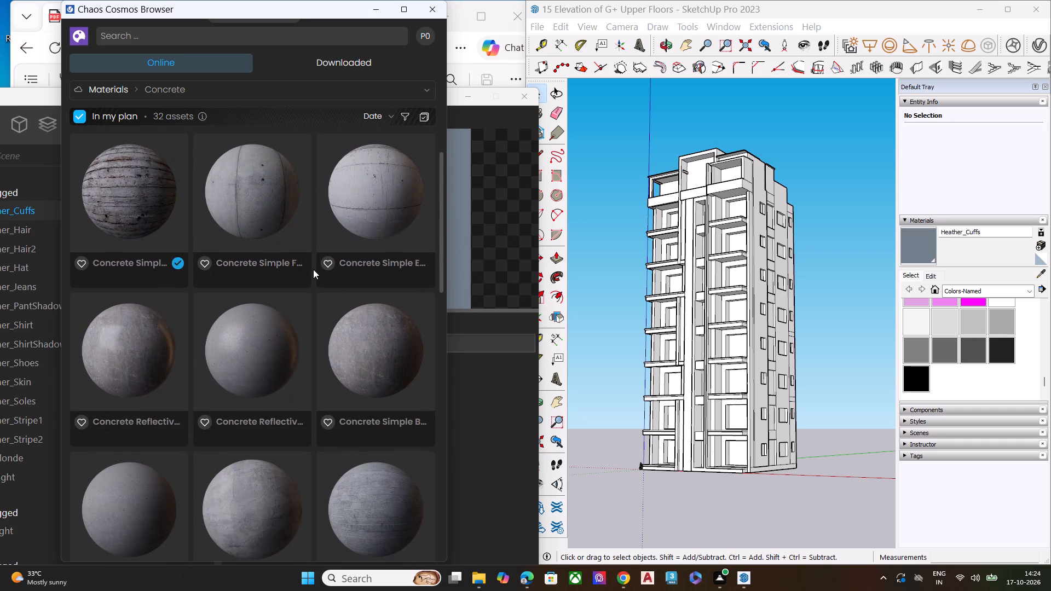
scroll(313, 269, "down", 2)
Close the Chaos Cosmos browser and the V-Ray Asset Editor to uncover the reference PDF.
left_click(433, 16)
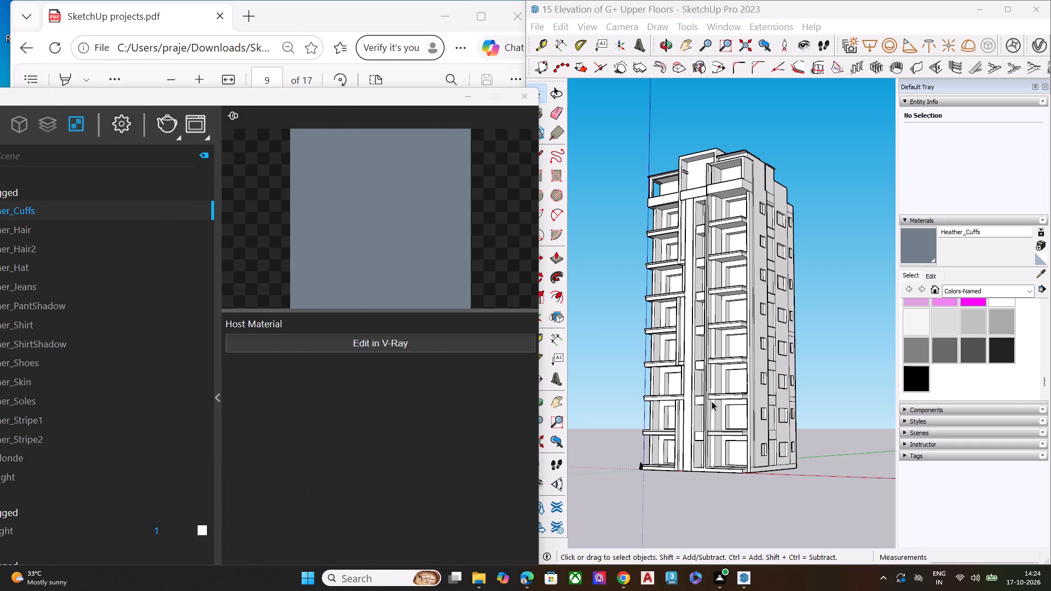
left_click(522, 101)
Compare the page 9 reference facade down to the entrance with the tower's front elevation.
scroll(614, 334, "down", 1)
scroll(356, 311, "down", 1)
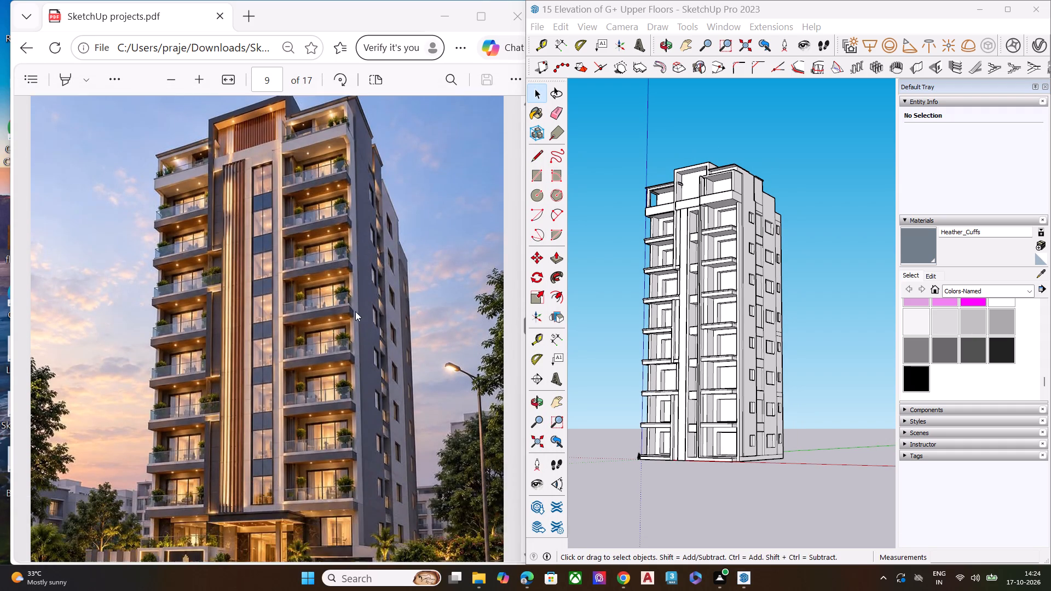
scroll(354, 312, "down", 1)
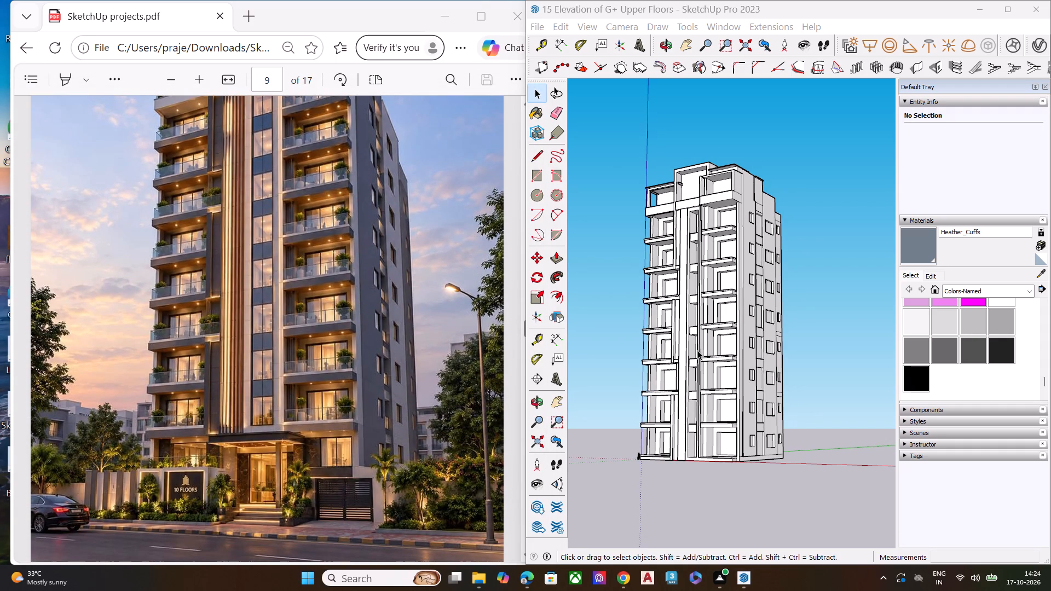
middle_click_drag(697, 350, 670, 461)
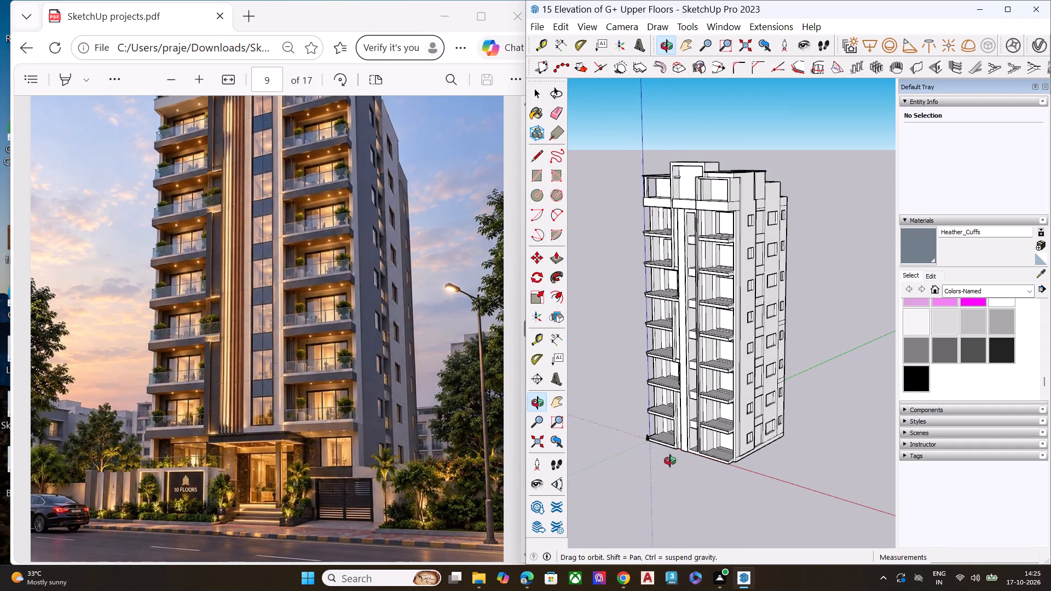
middle_click_drag(670, 461, 829, 439)
scroll(700, 308, "up", 9)
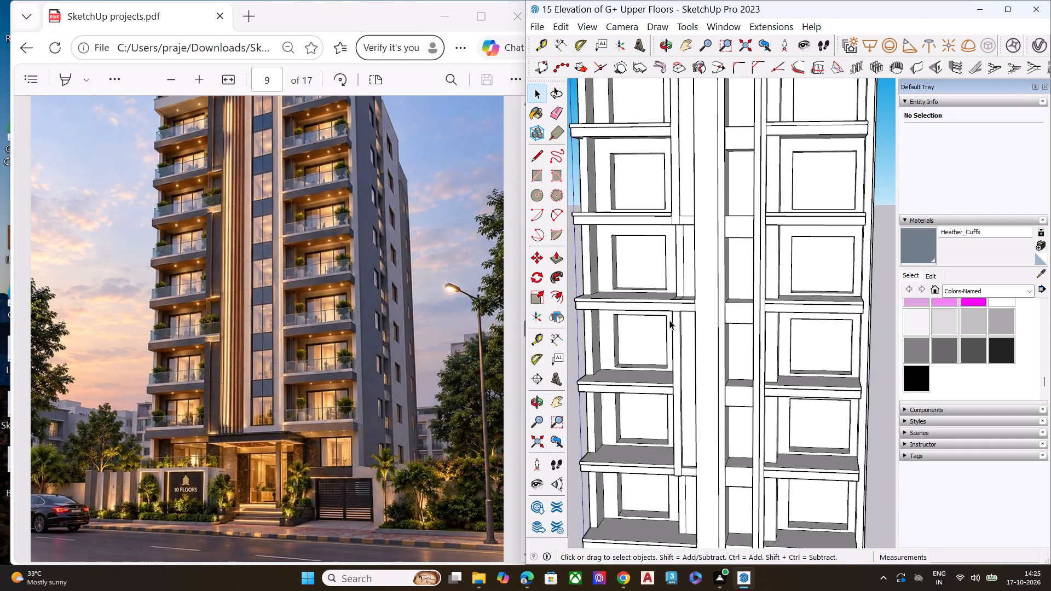
scroll(636, 359, "down", 7)
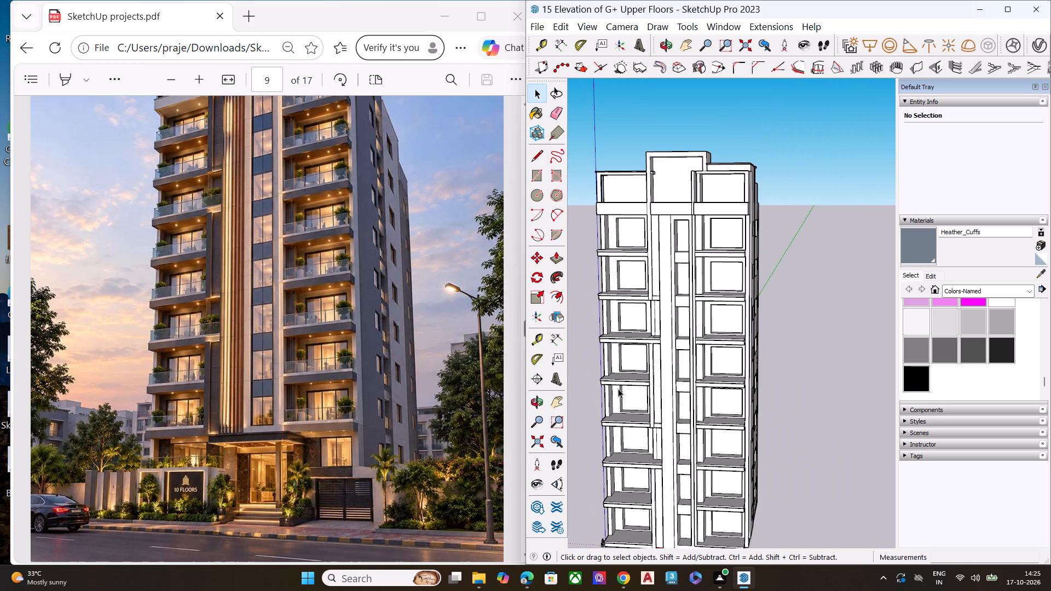
Examine where the slab bands meet the vertical piers beside the tower's left front balconies, from above and below.
scroll(630, 362, "up", 8)
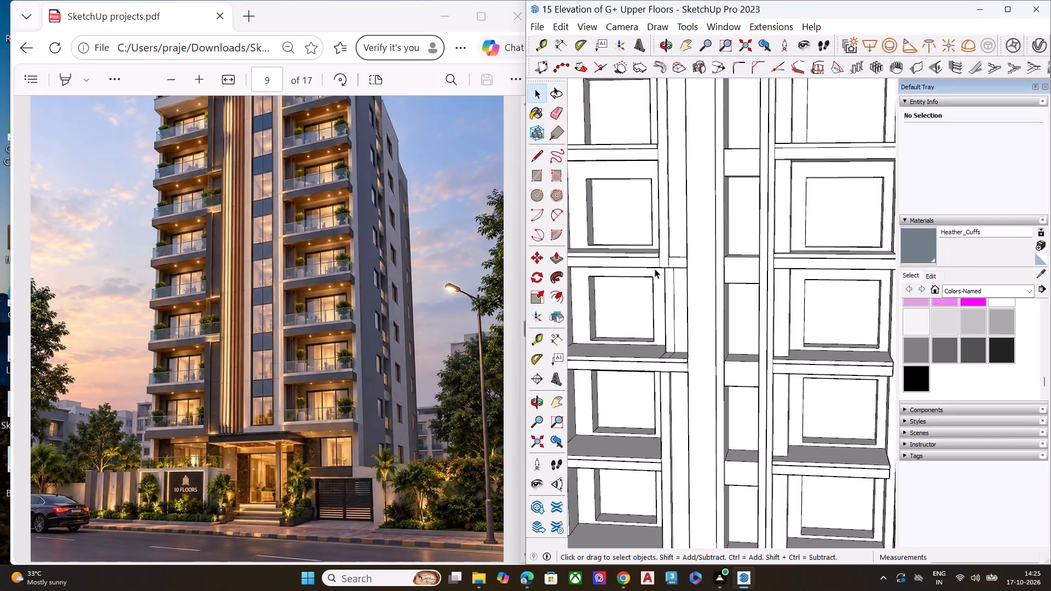
scroll(665, 259, "up", 7)
middle_click_drag(673, 273, 662, 227)
scroll(656, 241, "up", 6)
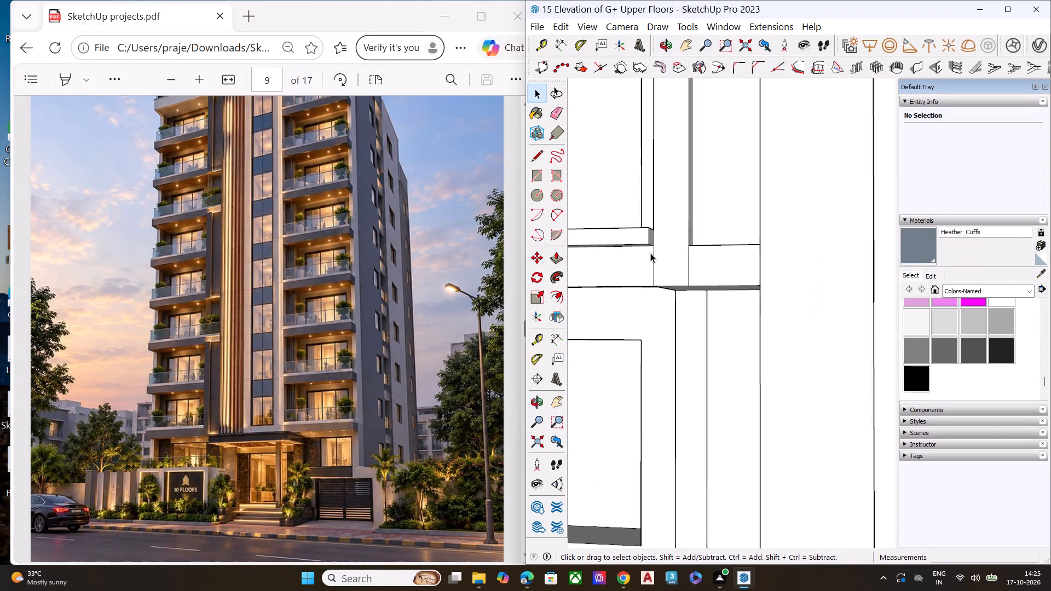
scroll(650, 253, "up", 2)
scroll(675, 276, "down", 4)
scroll(701, 293, "up", 1)
scroll(701, 294, "down", 10)
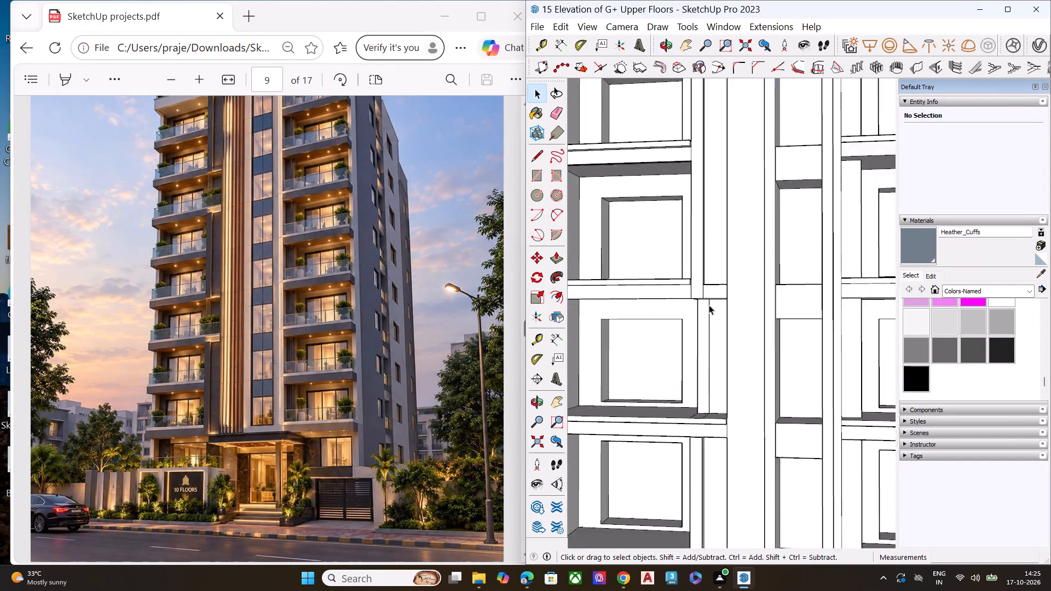
scroll(709, 305, "down", 4)
middle_click_drag(691, 425, 688, 376)
scroll(701, 396, "up", 2)
scroll(707, 408, "down", 1)
scroll(707, 408, "up", 5)
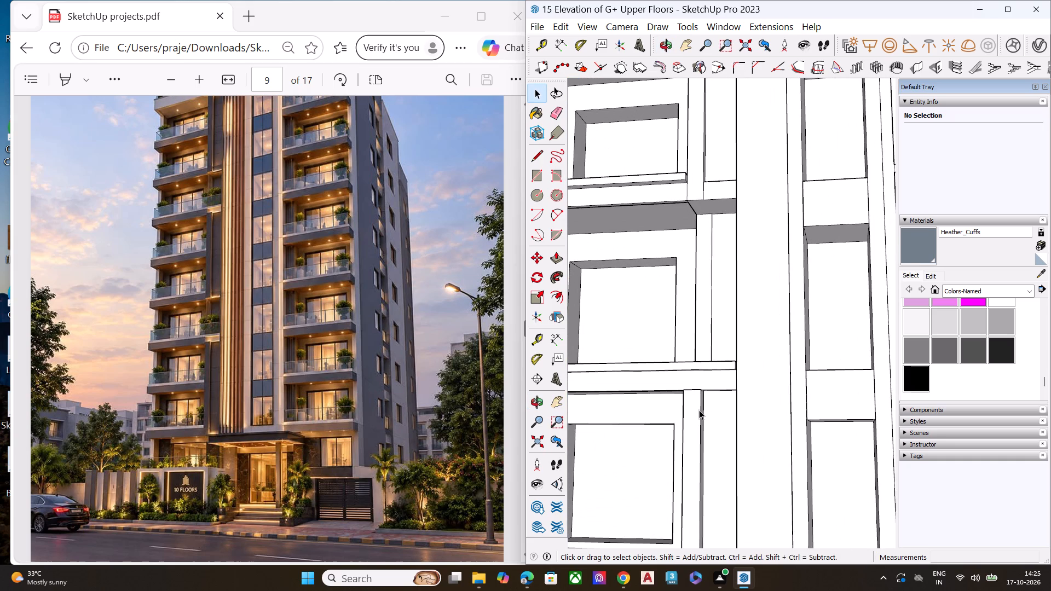
scroll(699, 410, "up", 1)
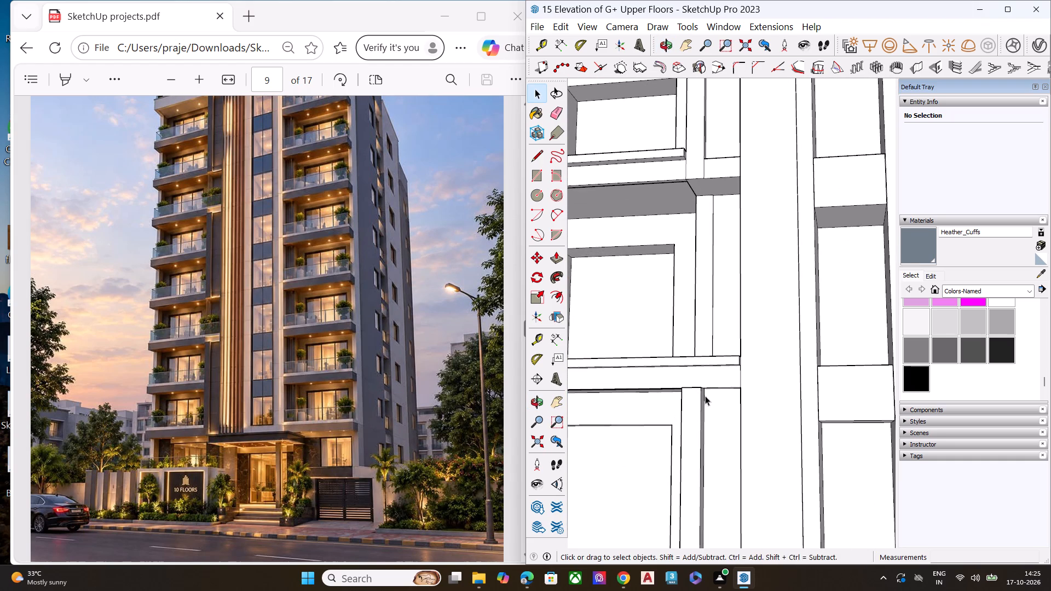
middle_click_drag(700, 390, 680, 365)
scroll(684, 361, "up", 1)
scroll(685, 361, "down", 1)
scroll(685, 361, "up", 7)
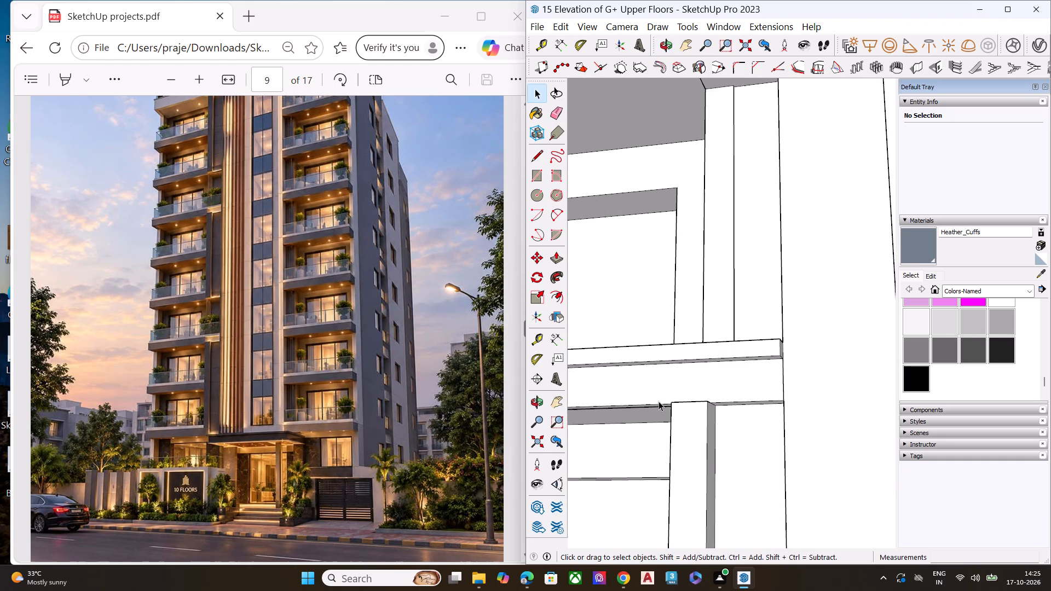
Draw a vertical line about 2' 7" long across the slab band's front face, up from its underside at the pier beside the left balcony.
key("l")
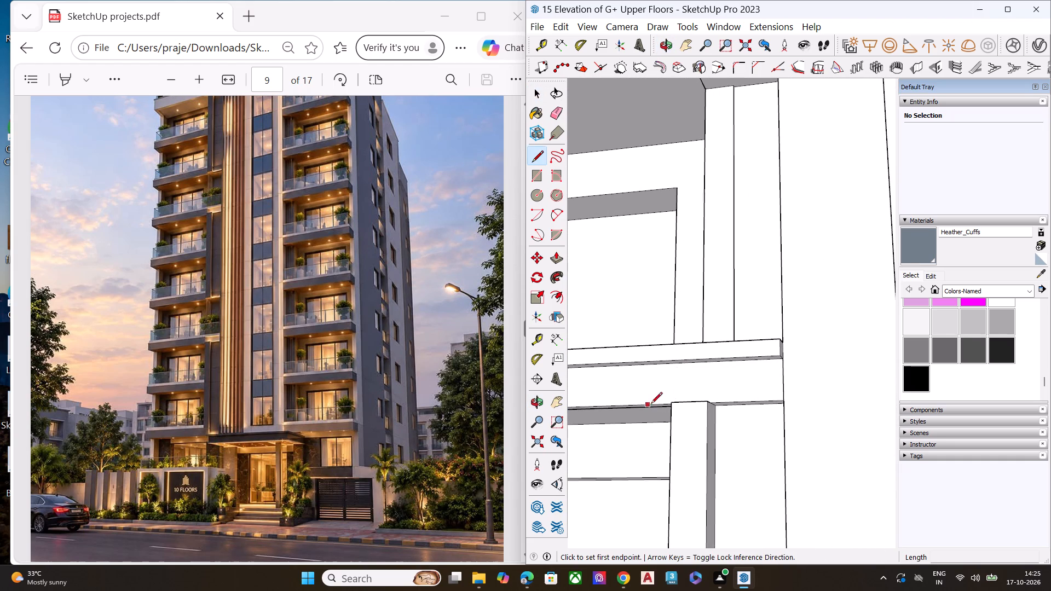
scroll(680, 386, "up", 5)
middle_click_drag(674, 407, 685, 457)
scroll(680, 434, "up", 2)
scroll(678, 430, "down", 2)
scroll(677, 430, "up", 1)
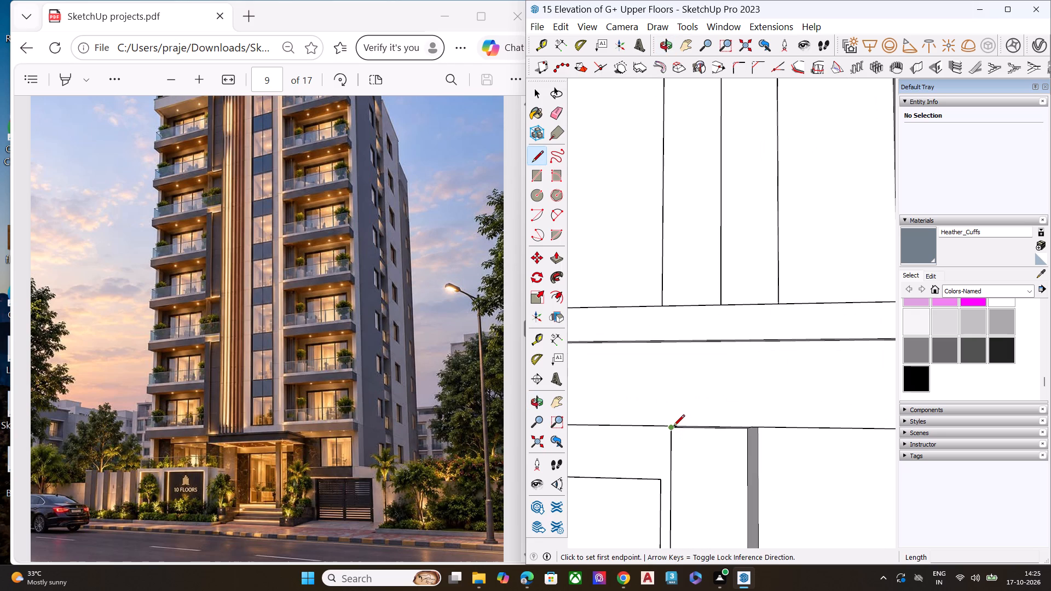
middle_click_drag(673, 432, 675, 537)
scroll(678, 483, "up", 3)
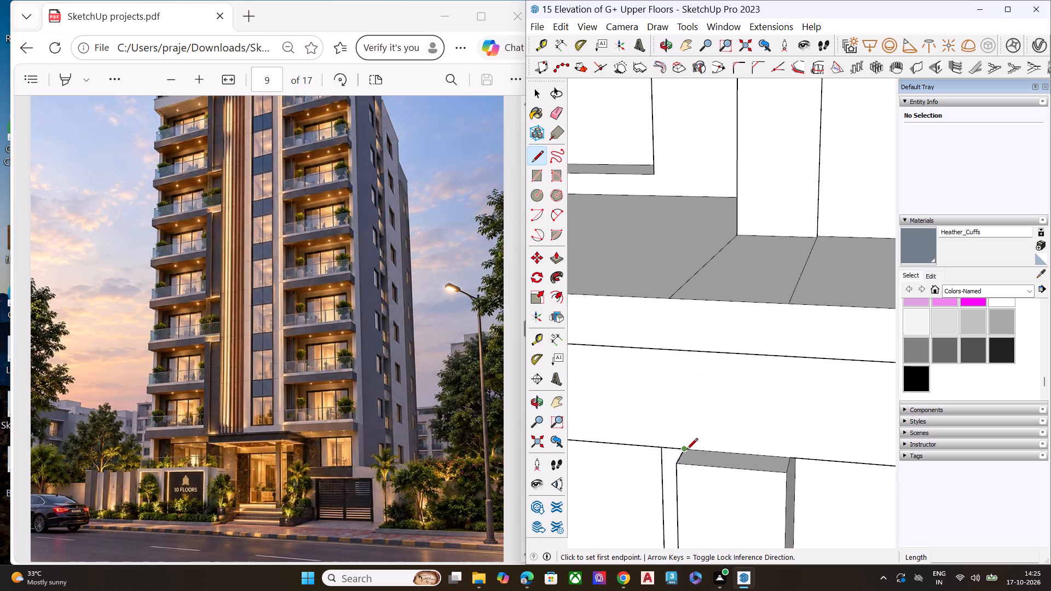
left_click(684, 450)
middle_click_drag(686, 387, 696, 248)
scroll(696, 248, "up", 1)
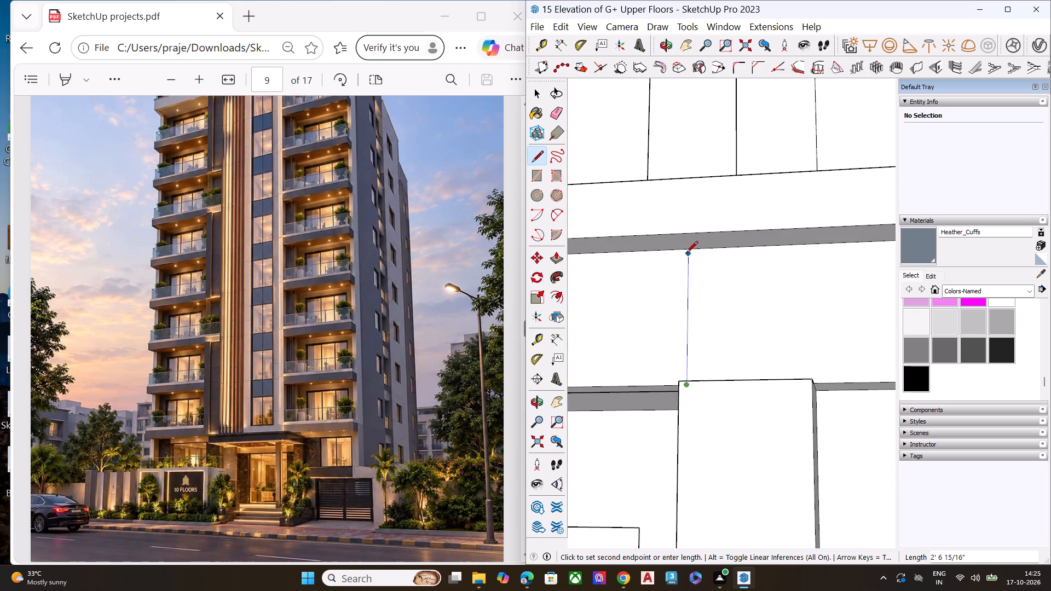
left_click(693, 245)
key("space")
scroll(648, 296, "down", 3)
scroll(637, 313, "up", 1)
scroll(636, 316, "down", 2)
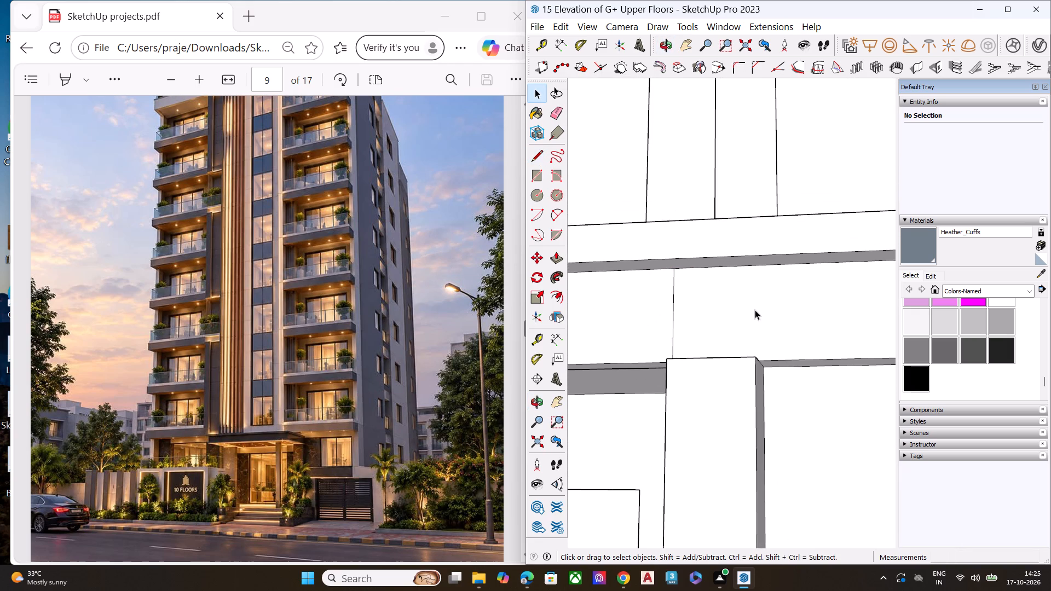
Push the slab band's front face above the left pier 2" inward, from the dividing line to the band's end.
middle_click_drag(755, 310, 686, 378)
middle_click_drag(686, 378, 658, 365)
left_click(691, 349)
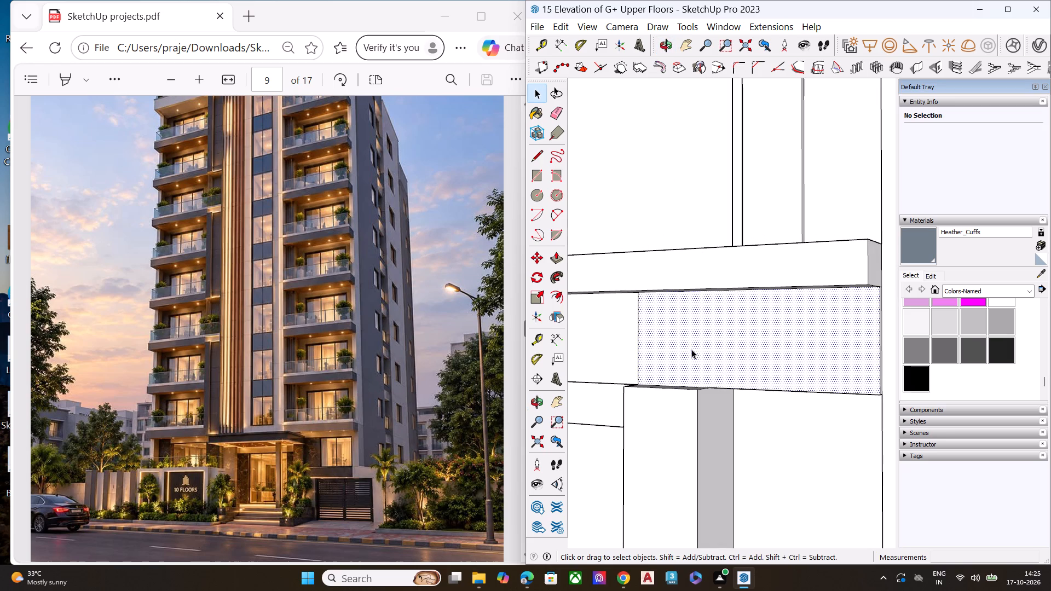
key("p")
left_click(691, 349)
left_click(708, 339)
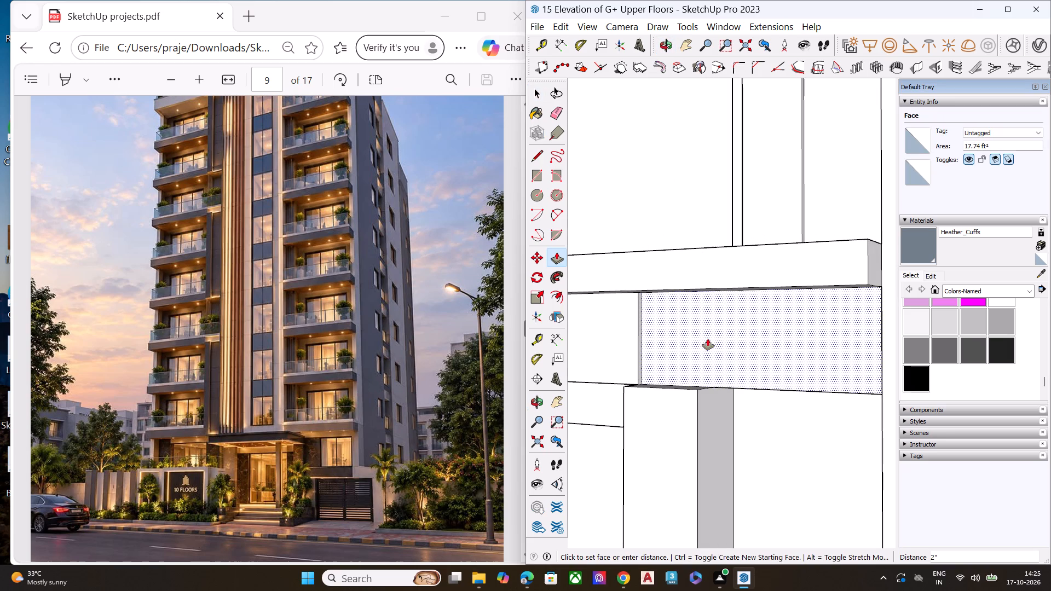
left_click(694, 355)
key("space")
Examine the recessed band face and the other junctions of slab bands and piers along the left front balconies.
middle_click_drag(691, 385, 689, 460)
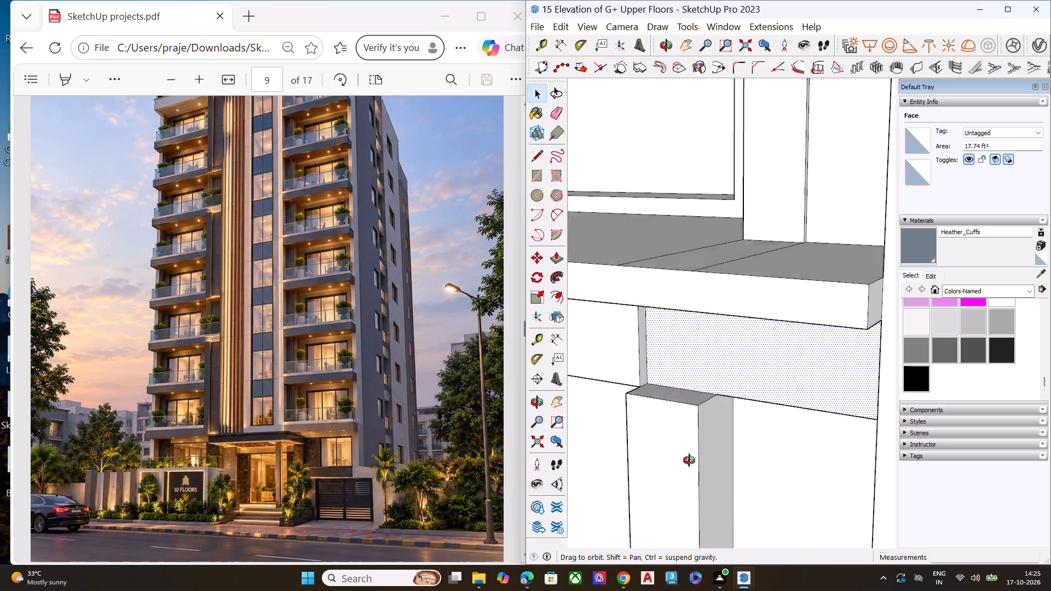
middle_click_drag(689, 460, 681, 496)
scroll(672, 418, "up", 8)
scroll(668, 403, "down", 9)
middle_click_drag(666, 399, 654, 358)
scroll(654, 358, "up", 1)
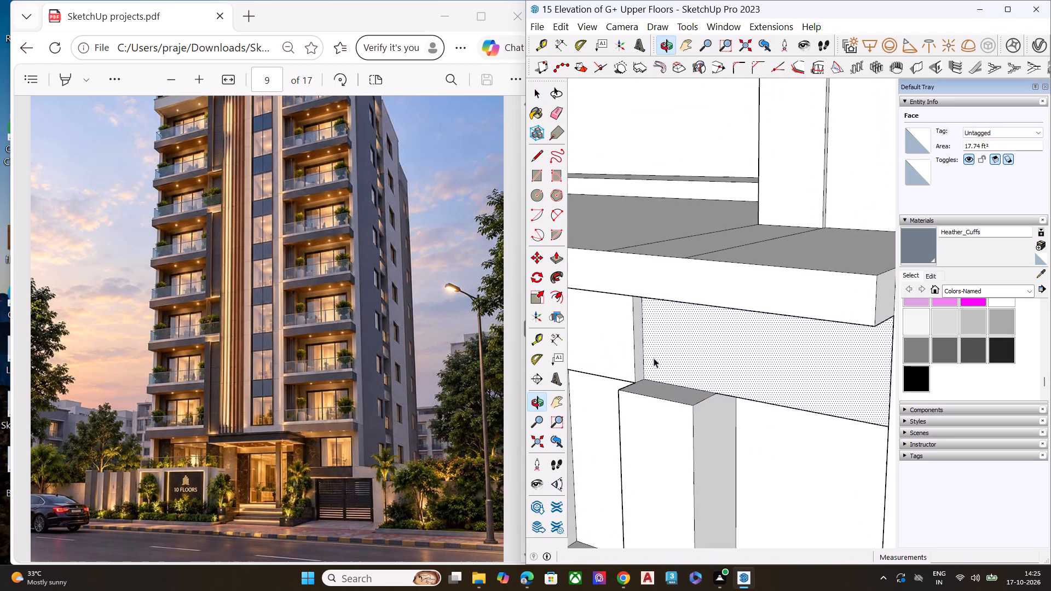
scroll(654, 358, "down", 6)
scroll(720, 353, "down", 2)
scroll(720, 353, "up", 1)
scroll(720, 353, "down", 5)
scroll(720, 353, "up", 1)
scroll(720, 353, "down", 2)
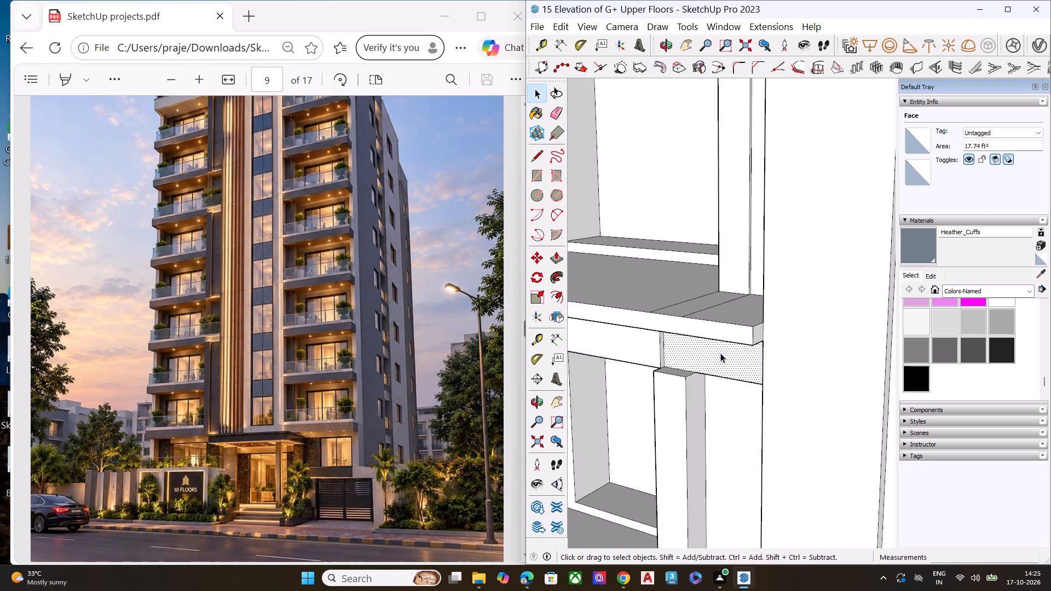
scroll(720, 353, "down", 1)
scroll(720, 353, "up", 1)
scroll(731, 349, "down", 17)
left_click(611, 381)
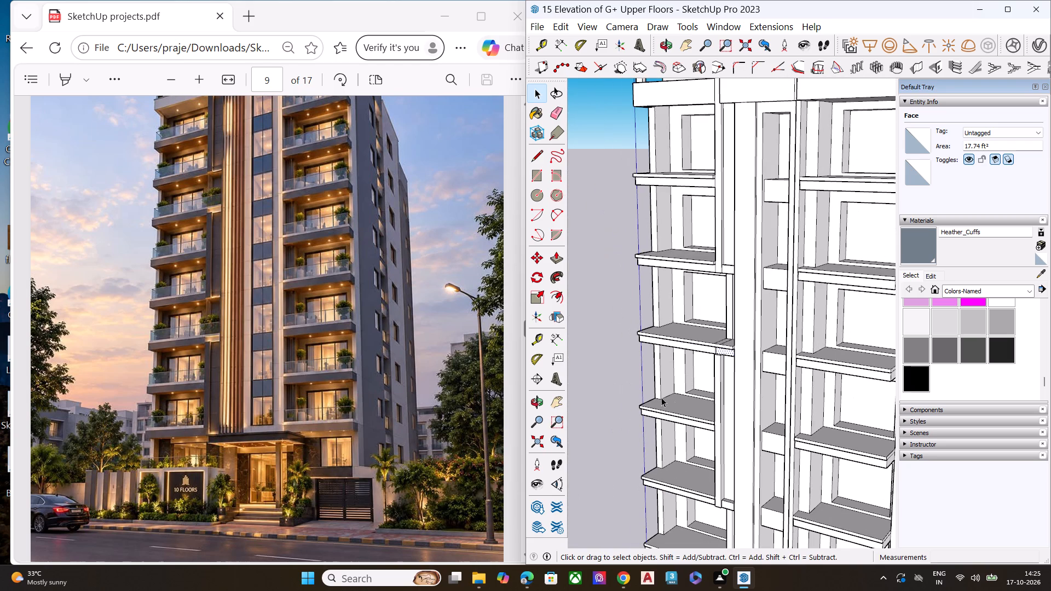
middle_click_drag(677, 399, 691, 339)
scroll(696, 331, "down", 8)
scroll(708, 437, "up", 2)
scroll(708, 438, "down", 2)
scroll(708, 439, "up", 6)
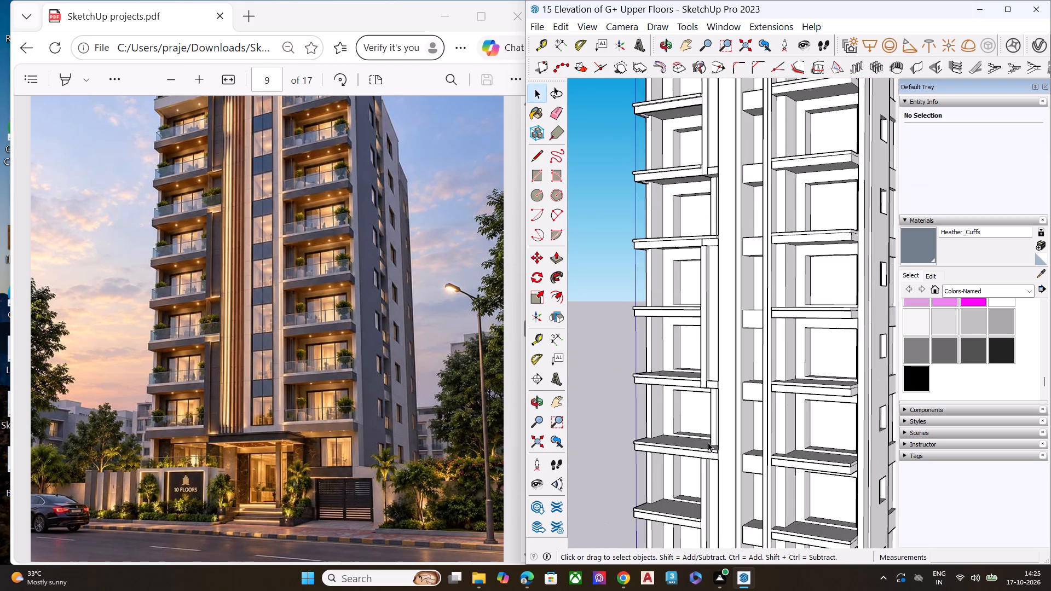
scroll(712, 387, "up", 15)
scroll(692, 389, "down", 1)
scroll(692, 389, "up", 3)
middle_click_drag(702, 378, 725, 342)
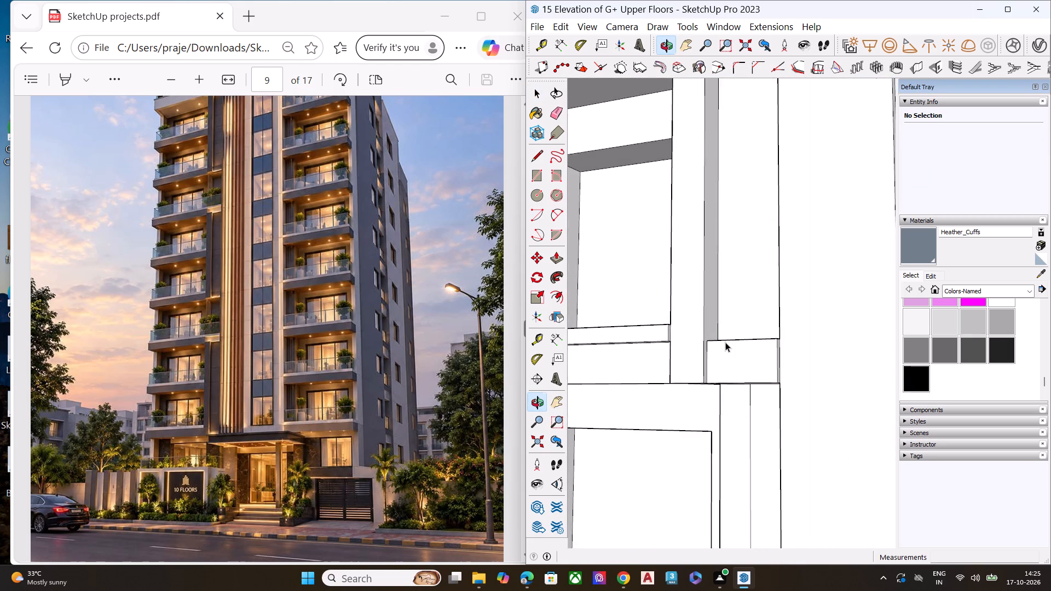
scroll(723, 345, "down", 15)
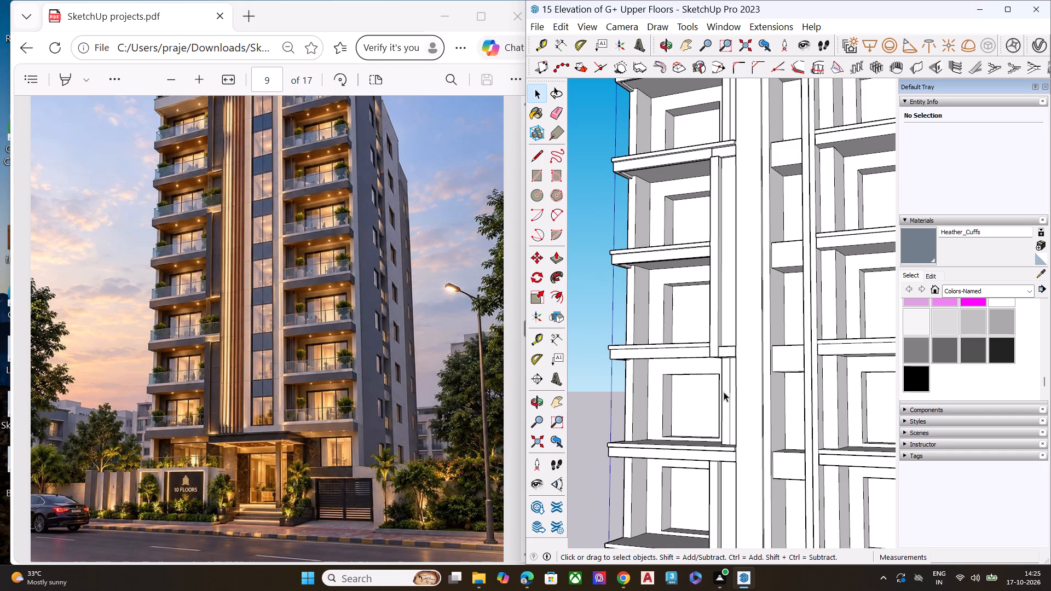
Draw a vertical line up the front face of the lower slab band, from the pier top's rear corner to the projecting ledge.
scroll(721, 402, "down", 3)
middle_click_drag(715, 454, 713, 436)
scroll(711, 444, "up", 2)
scroll(711, 439, "down", 1)
scroll(712, 437, "up", 9)
scroll(703, 453, "down", 1)
scroll(703, 453, "up", 2)
scroll(703, 453, "down", 3)
scroll(703, 453, "up", 2)
middle_click_drag(735, 465, 737, 497)
scroll(737, 496, "up", 8)
middle_click_drag(732, 462, 709, 502)
scroll(707, 497, "up", 4)
scroll(696, 444, "down", 2)
scroll(696, 443, "up", 3)
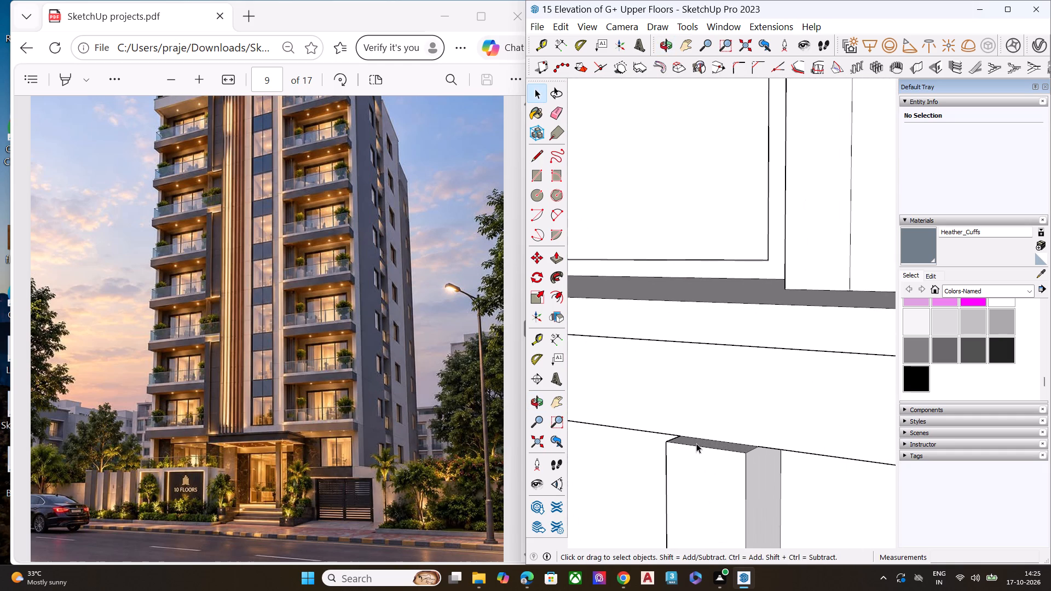
key("l")
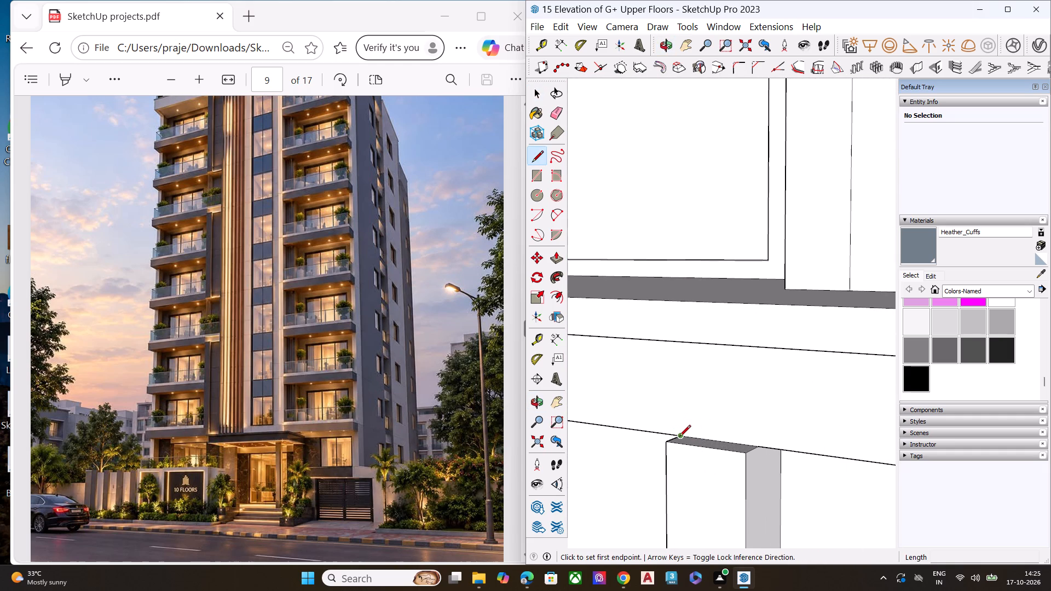
left_click(680, 437)
scroll(681, 436, "down", 2)
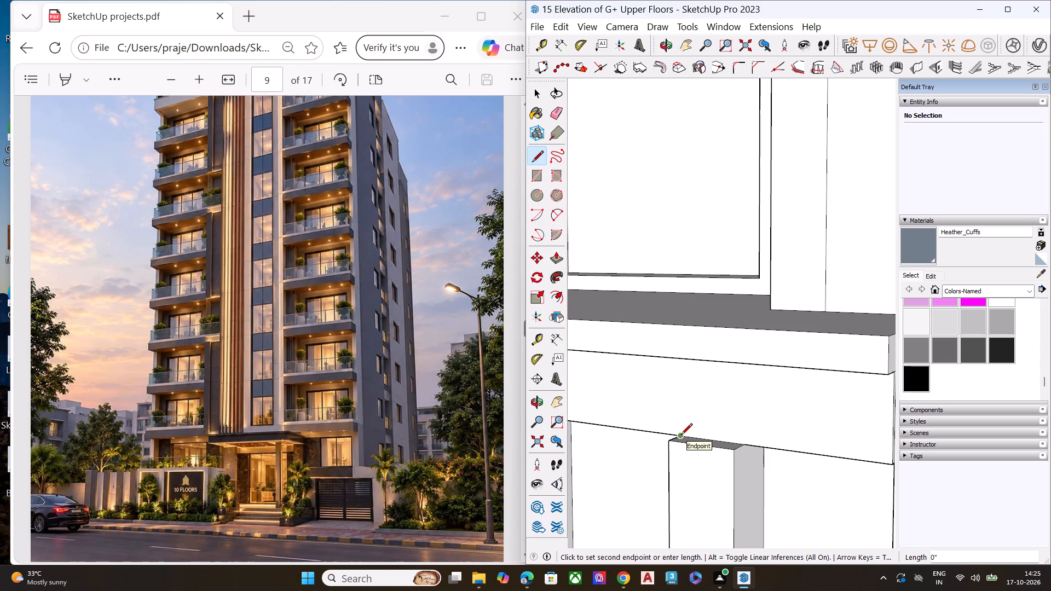
middle_click_drag(683, 428, 692, 321)
scroll(692, 321, "up", 5)
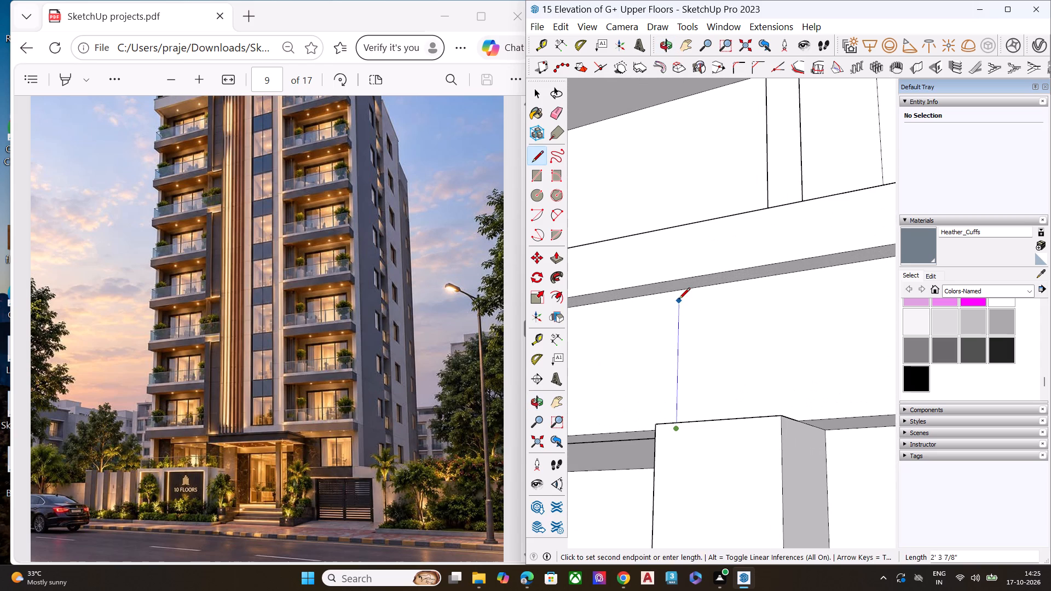
left_click(679, 292)
key("space")
Push the divided slab band face above the lower pier inward, from the new line to the band's end.
scroll(646, 336, "down", 7)
middle_click_drag(690, 364, 659, 420)
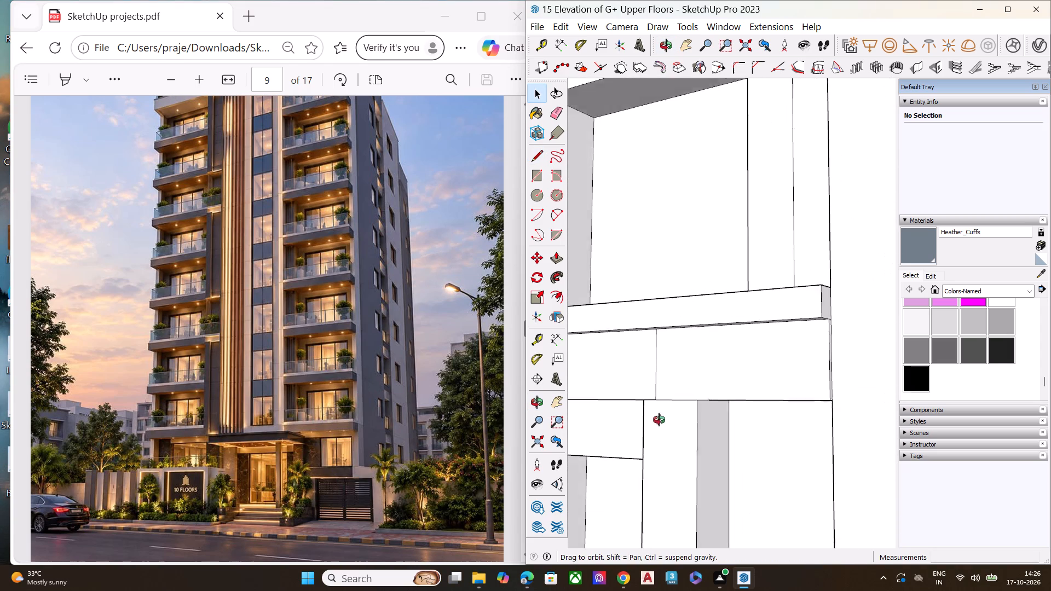
middle_click_drag(659, 420, 657, 422)
left_click(713, 389)
key("p")
left_click(713, 389)
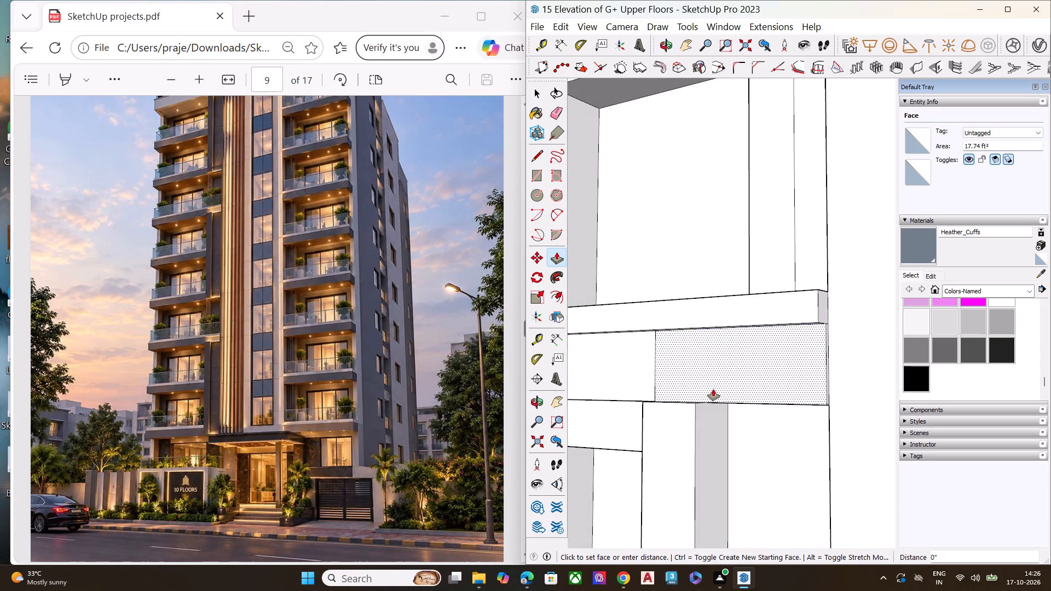
left_click(730, 383)
left_click_drag(703, 389, 716, 386)
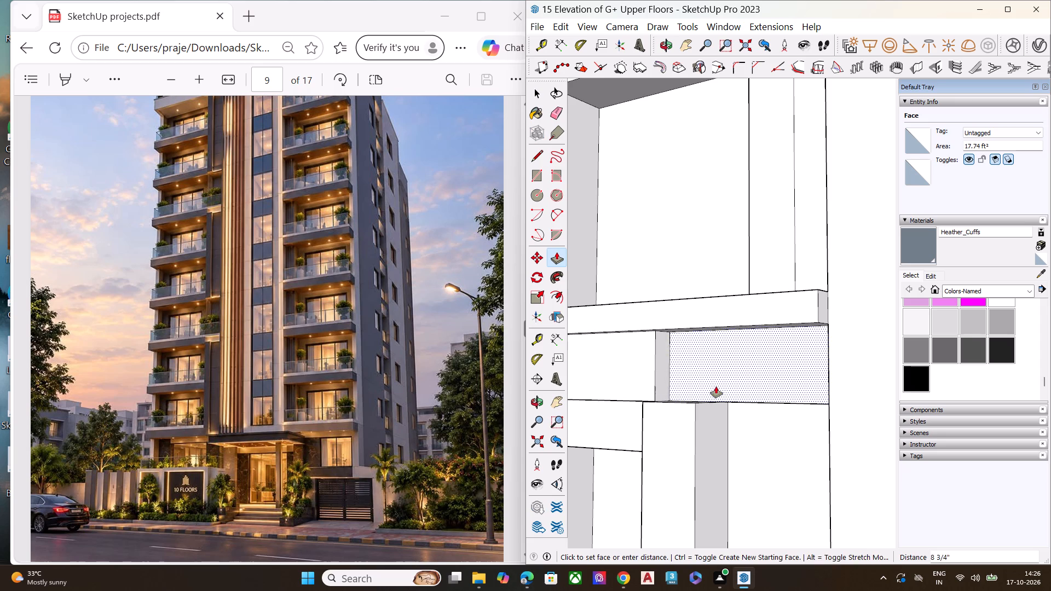
left_click_drag(716, 386, 711, 389)
key("space")
Examine the left front piers and slab bands from below down to the tower's base.
scroll(711, 389, "down", 4)
middle_click_drag(711, 389, 712, 299)
scroll(713, 299, "up", 1)
scroll(715, 305, "down", 2)
key("space")
scroll(716, 308, "up", 2)
scroll(717, 311, "down", 2)
scroll(718, 312, "up", 2)
scroll(718, 313, "down", 4)
scroll(724, 337, "up", 3)
scroll(724, 338, "down", 1)
scroll(724, 338, "up", 2)
scroll(724, 339, "down", 6)
scroll(724, 339, "up", 1)
scroll(724, 339, "down", 15)
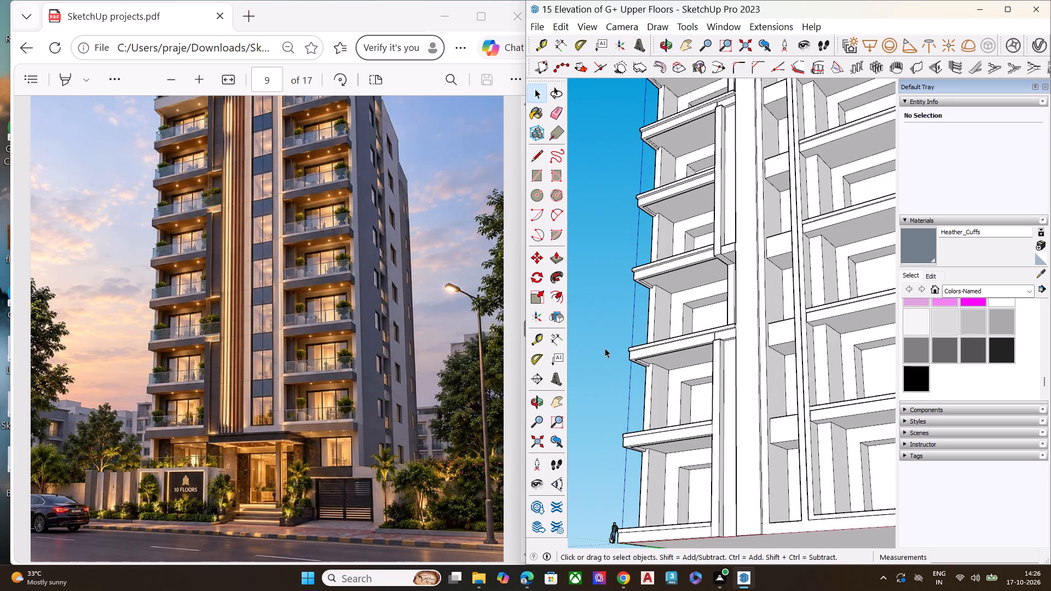
double_click(604, 348)
key("space")
left_click(608, 328)
key("space")
Paint the two front-facing strips of the lower left pier with 0135_DarkGray.
scroll(602, 300, "down", 6)
middle_click_drag(704, 314, 686, 392)
scroll(687, 351, "up", 8)
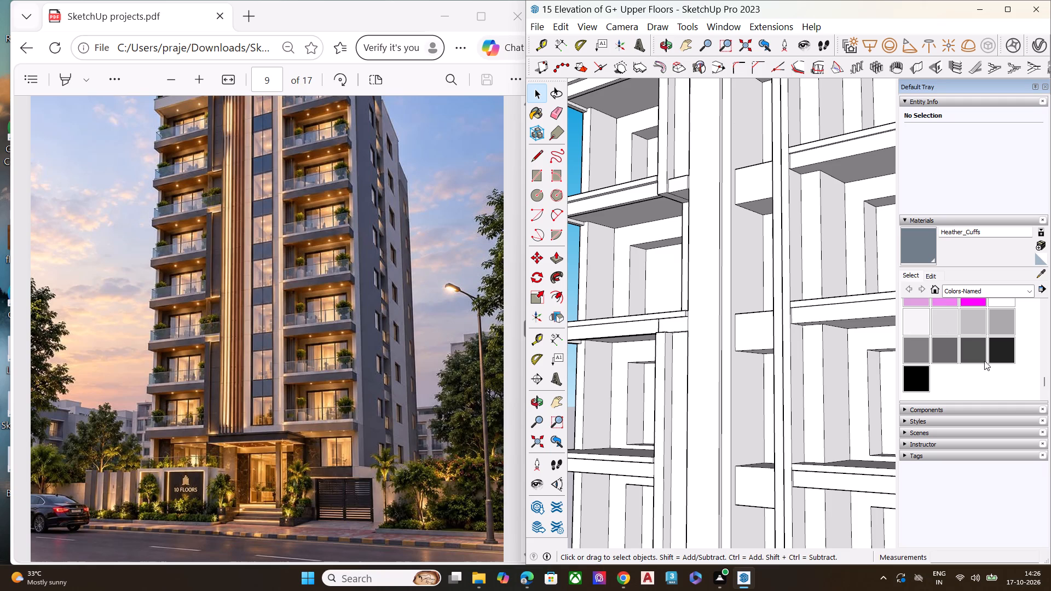
left_click(975, 356)
left_click(682, 366)
scroll(664, 363, "up", 4)
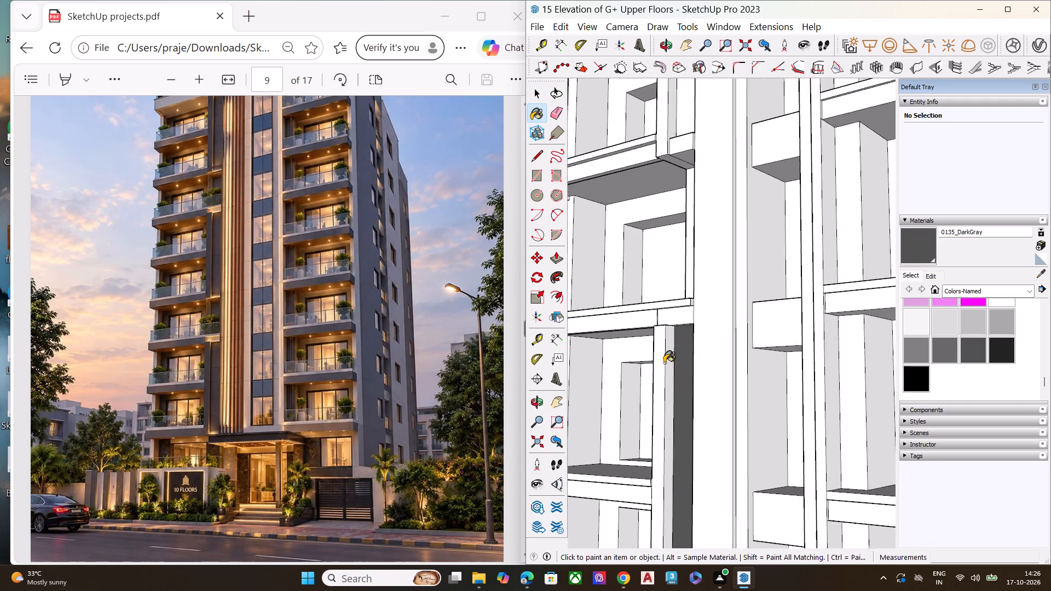
scroll(664, 363, "up", 6)
left_click(662, 362)
Paint the front strips of the next left pier segment up and the short slab band piece at its foot with 0135_DarkGray.
scroll(672, 362, "down", 3)
scroll(683, 365, "up", 1)
scroll(689, 367, "down", 13)
scroll(693, 200, "up", 3)
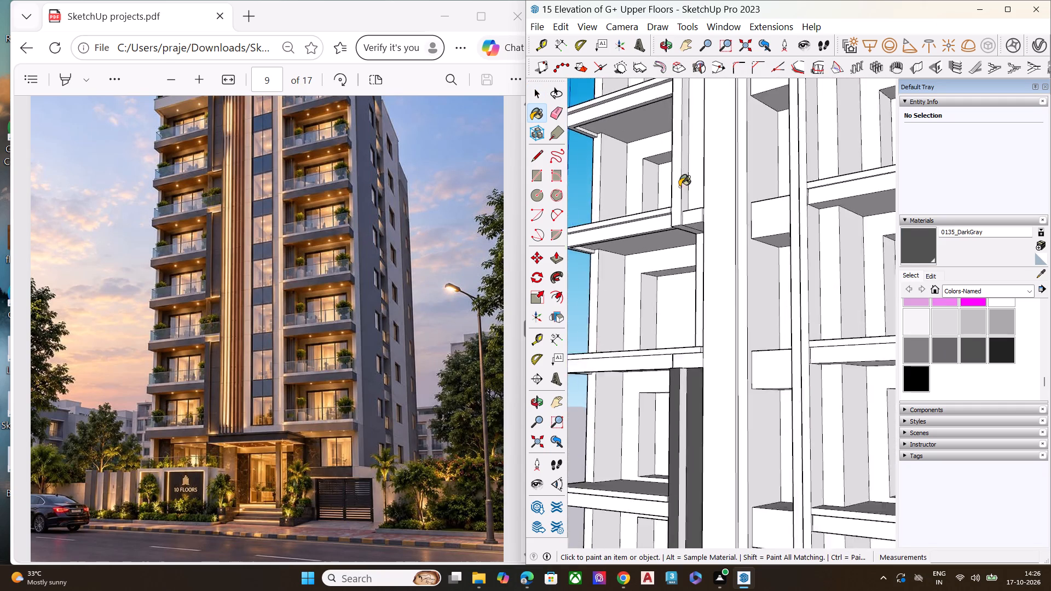
scroll(679, 187, "up", 6)
scroll(671, 188, "down", 2)
scroll(671, 188, "up", 1)
scroll(713, 298, "down", 6)
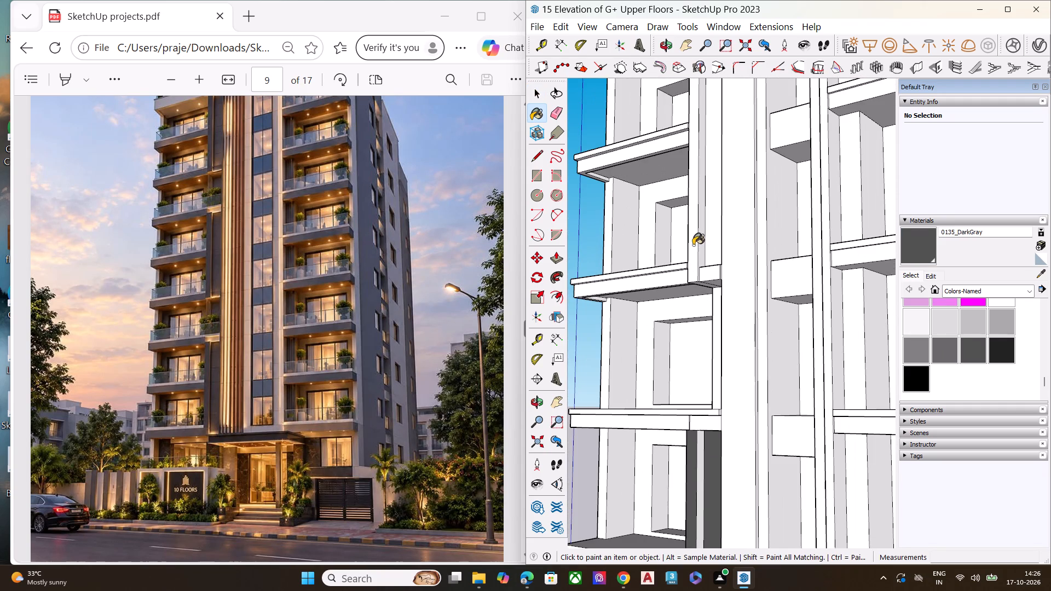
left_click(696, 241)
left_click(705, 271)
left_click(712, 247)
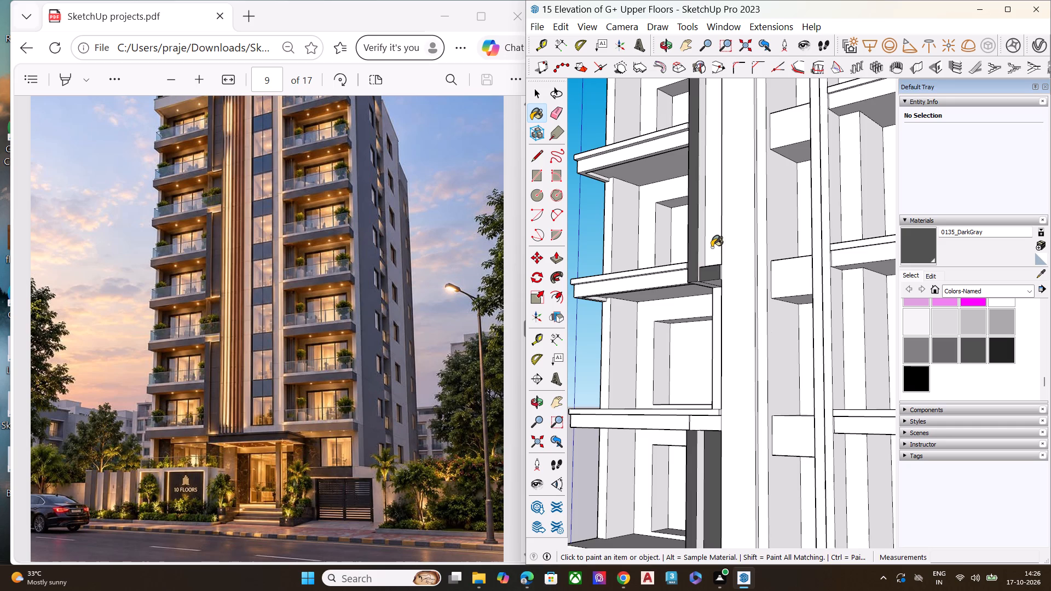
Erase the dividing edge across the underside of the painted upper pier segment's foot.
scroll(705, 257, "down", 4)
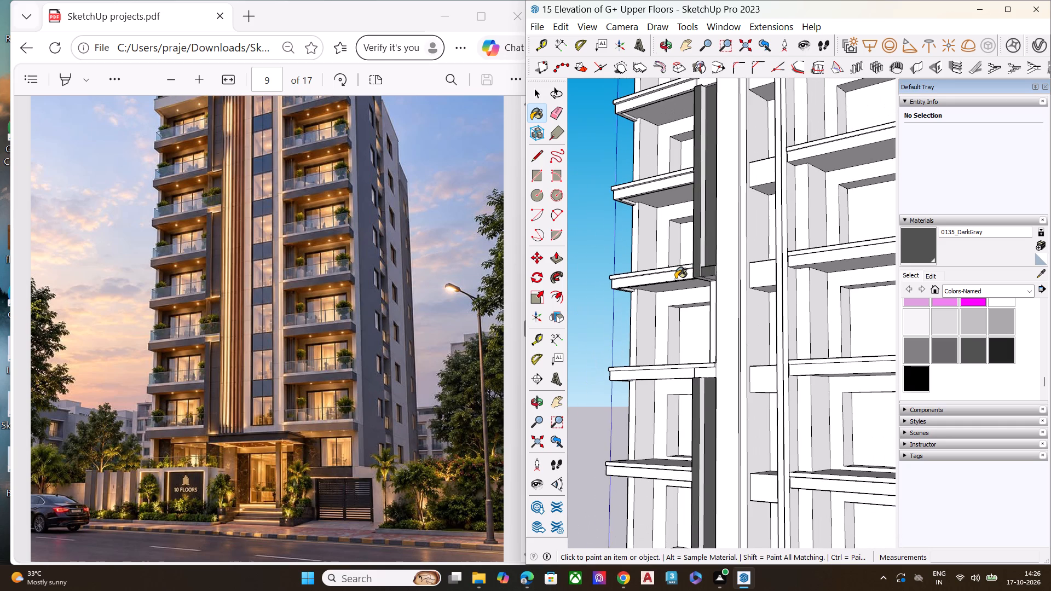
middle_click_drag(675, 279, 683, 225)
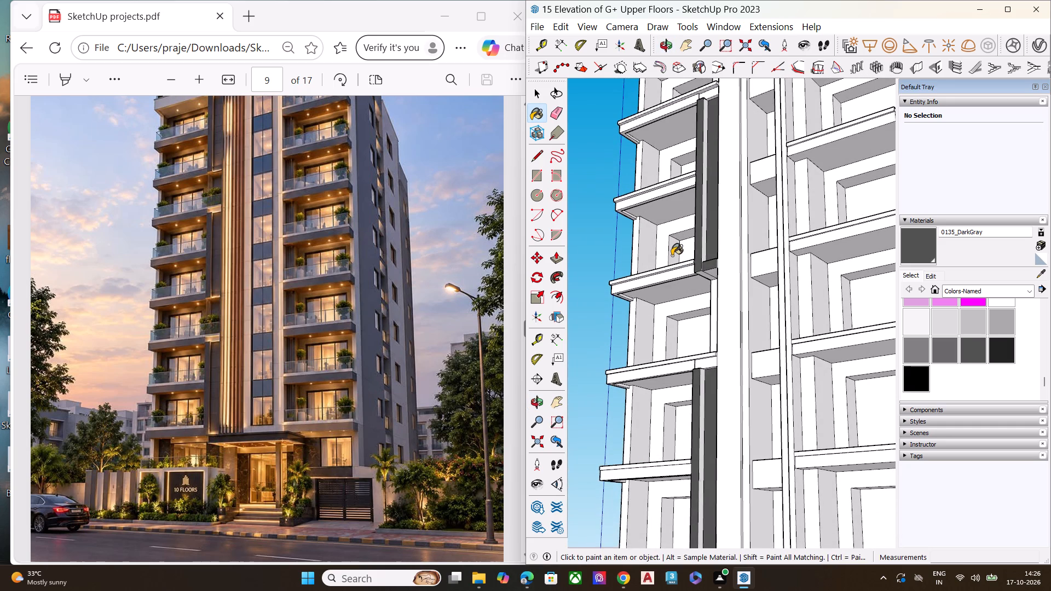
middle_click_drag(744, 245, 761, 202)
scroll(698, 273, "up", 7)
scroll(698, 273, "down", 1)
scroll(698, 273, "up", 5)
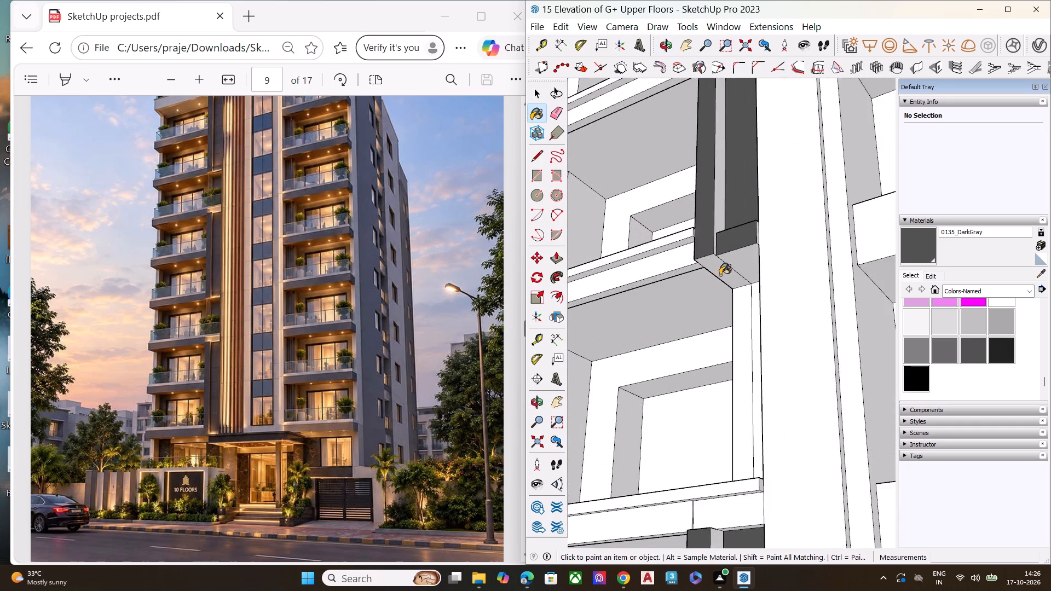
middle_click_drag(725, 266, 754, 230)
scroll(752, 233, "up", 7)
key("space")
key("e")
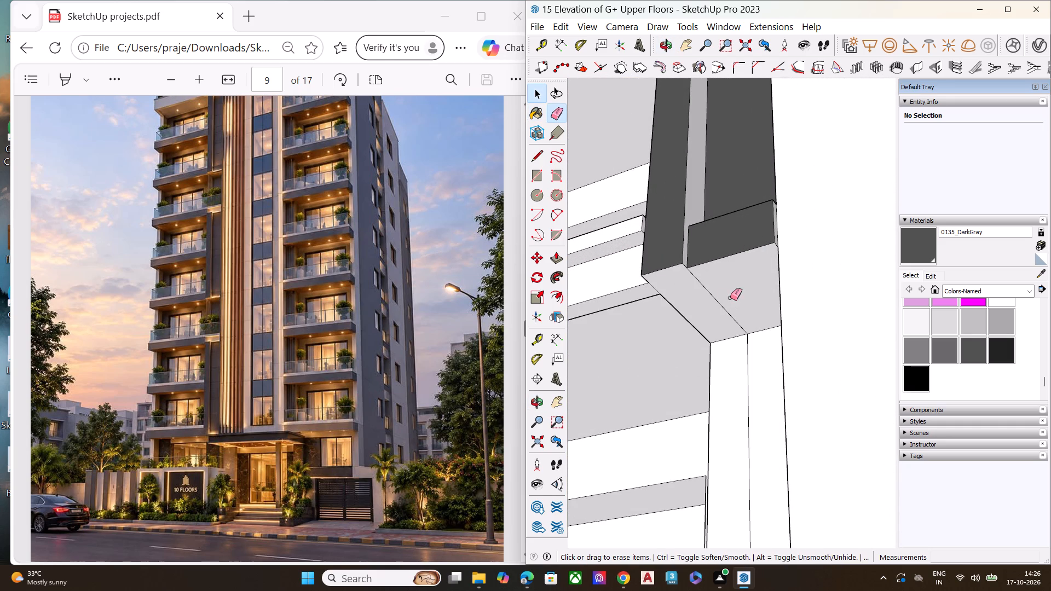
left_click(710, 294)
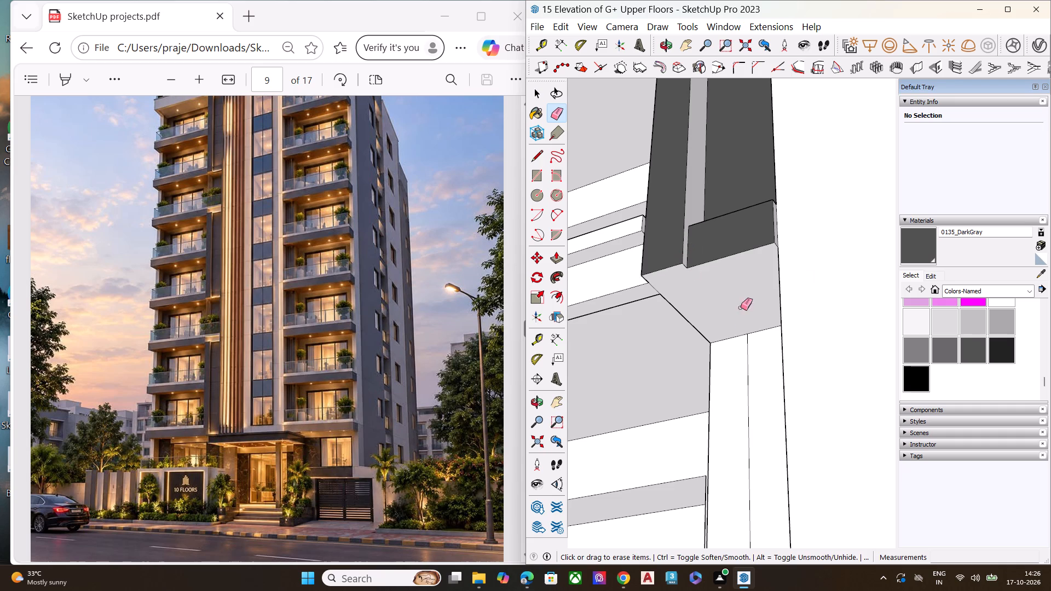
Paint the underside of that pier segment's foot with 0135_DarkGray.
left_click(924, 250)
left_click(760, 280)
Paint the underside of the next unpainted pier segment's foot beside the left balconies with 0135_DarkGray.
scroll(720, 278, "down", 3)
scroll(720, 278, "up", 1)
scroll(720, 278, "down", 2)
scroll(720, 278, "up", 1)
scroll(720, 278, "down", 2)
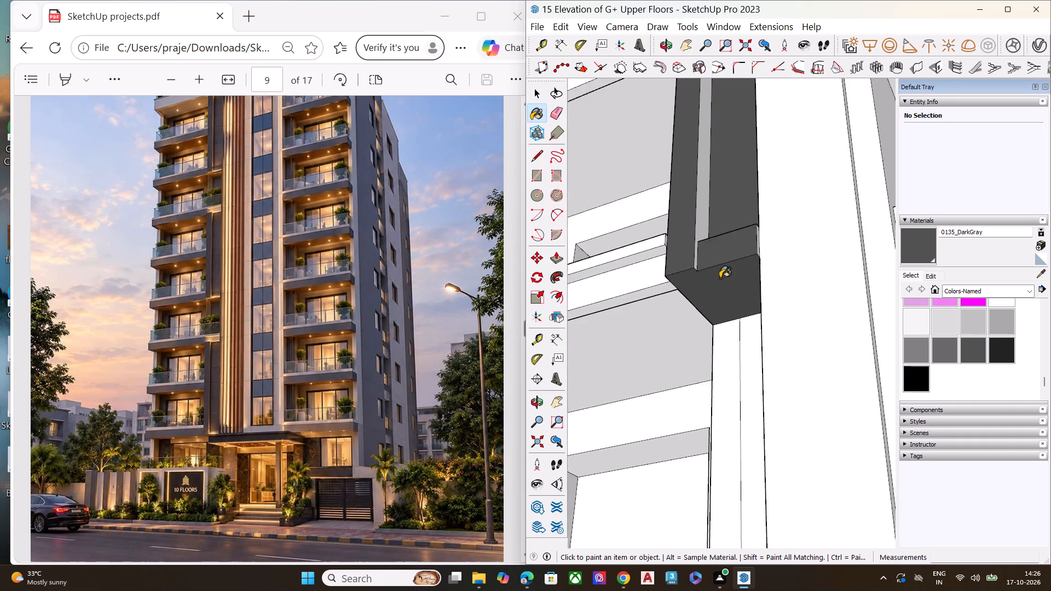
scroll(733, 269, "down", 1)
scroll(733, 269, "up", 1)
scroll(733, 269, "down", 3)
scroll(733, 269, "up", 1)
scroll(733, 269, "down", 7)
scroll(734, 269, "up", 1)
scroll(734, 269, "down", 11)
scroll(734, 269, "up", 1)
scroll(734, 269, "down", 4)
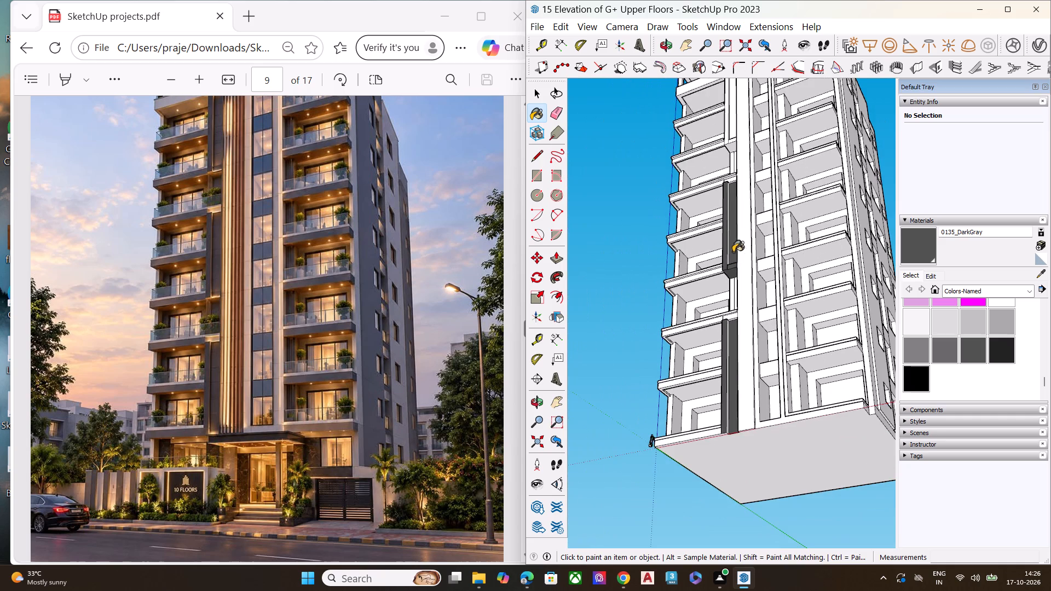
scroll(731, 161, "up", 1)
scroll(731, 161, "down", 1)
scroll(731, 160, "up", 3)
scroll(731, 153, "down", 2)
scroll(731, 153, "up", 6)
scroll(721, 116, "down", 1)
scroll(721, 116, "up", 4)
scroll(721, 115, "down", 1)
scroll(721, 115, "up", 7)
scroll(732, 144, "down", 1)
scroll(734, 144, "up", 1)
scroll(735, 147, "down", 1)
scroll(735, 148, "up", 1)
left_click(738, 152)
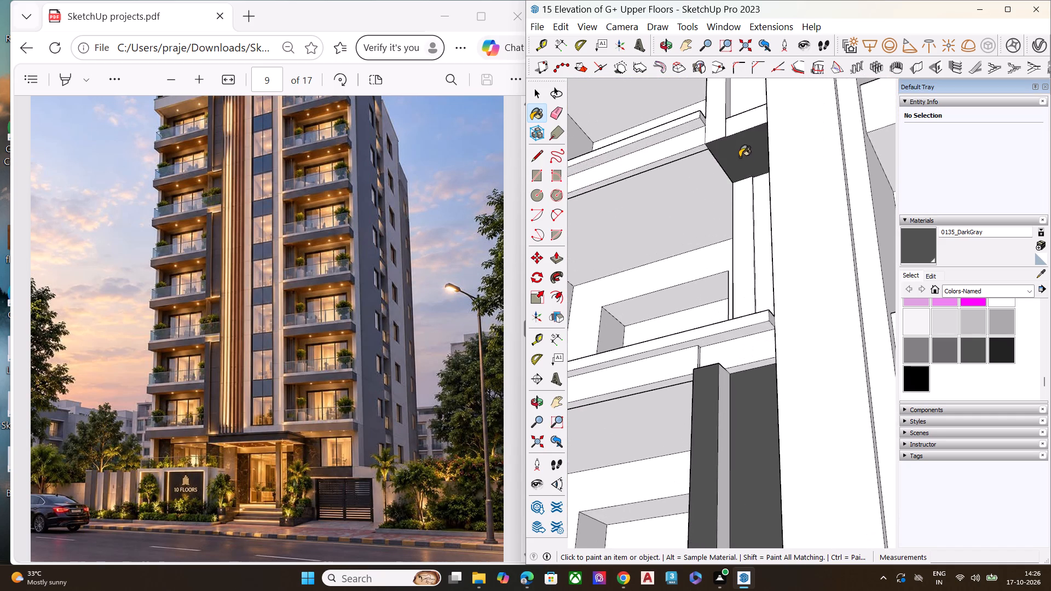
scroll(744, 184, "down", 8)
middle_click_drag(742, 146, 723, 327)
scroll(721, 166, "up", 5)
scroll(721, 157, "down", 1)
scroll(721, 157, "up", 2)
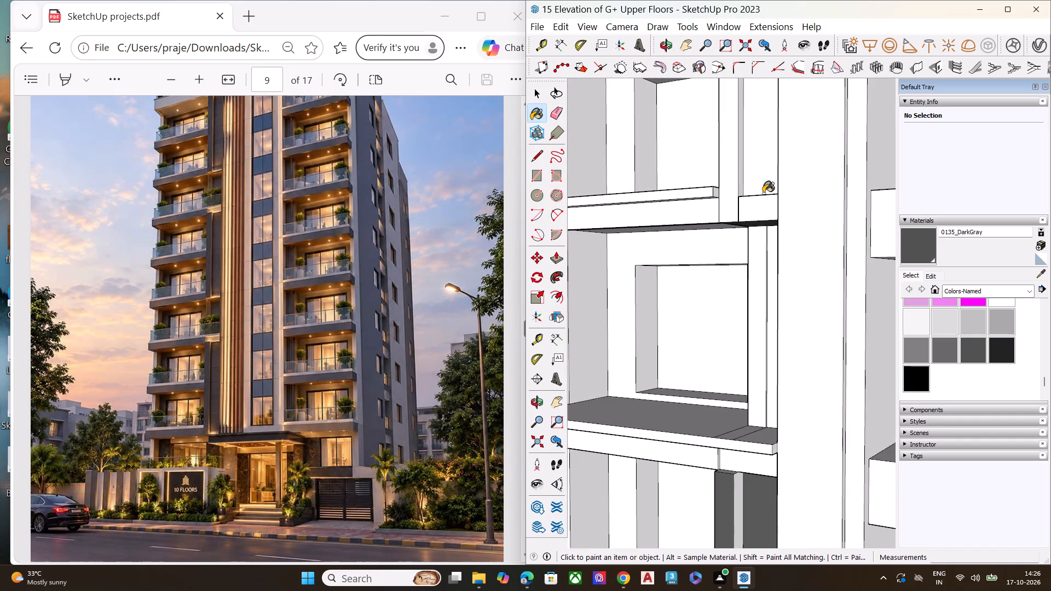
Paint the short slab band piece and the front strips of the left pier segment above it with 0135_DarkGray.
left_click(763, 205)
left_click(732, 201)
left_click(760, 173)
Check the top of the page 9 reference, and paint both faces of the right balconies' inner pier below the top band with 0135_DarkGray.
scroll(772, 283, "down", 9)
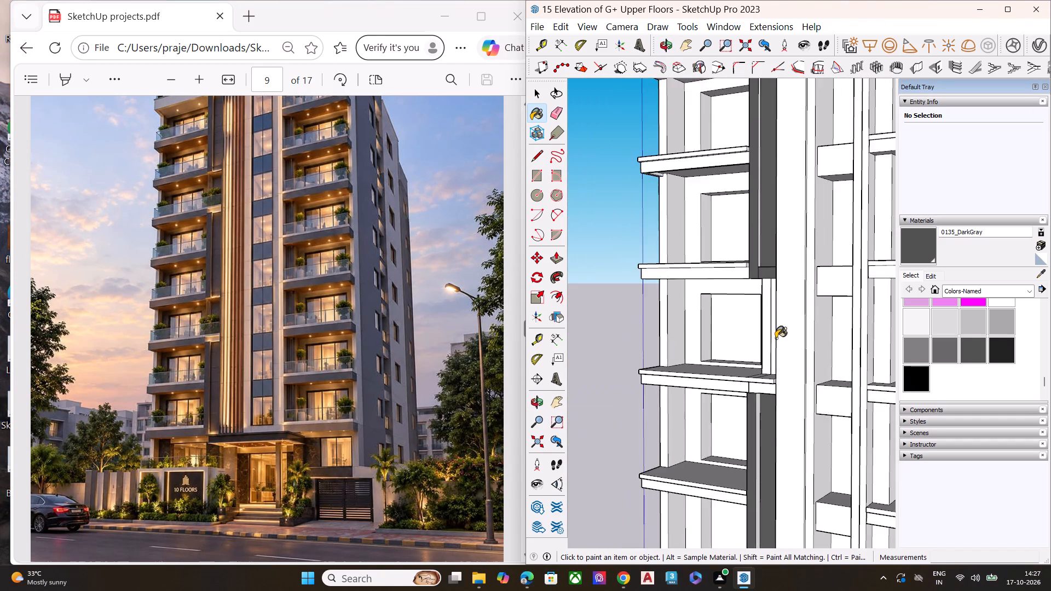
scroll(776, 338, "down", 7)
scroll(764, 185, "up", 7)
scroll(762, 188, "down", 7)
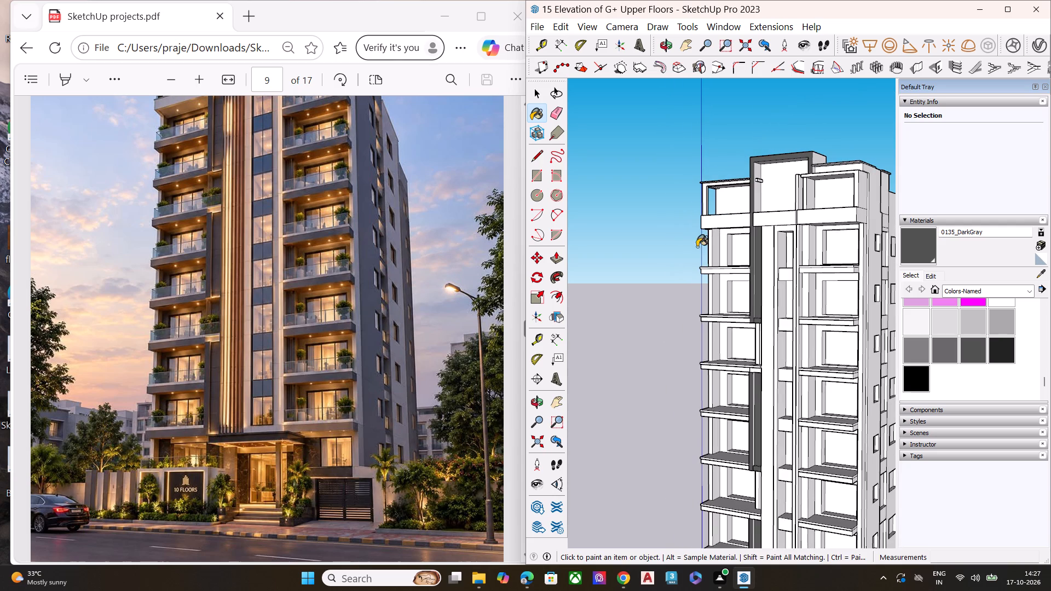
scroll(489, 262, "up", 2)
scroll(839, 196, "up", 5)
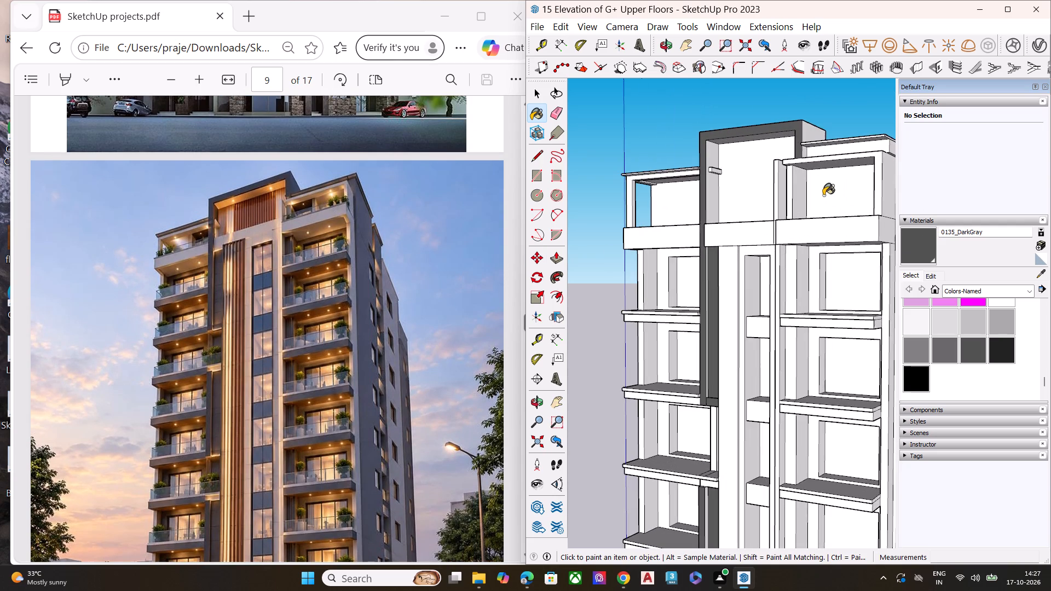
scroll(791, 178, "up", 8)
scroll(777, 196, "down", 3)
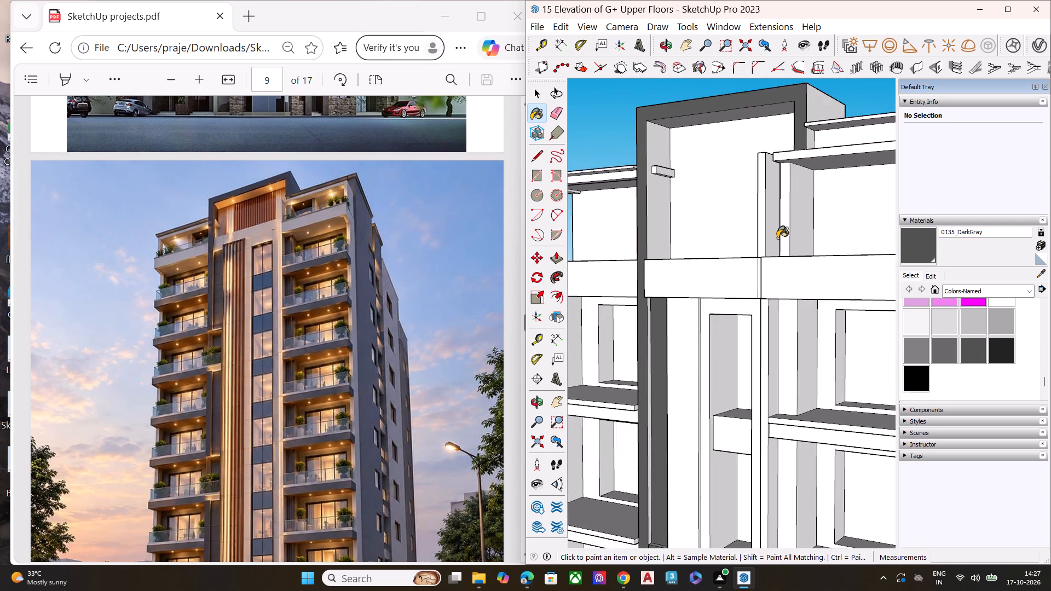
scroll(777, 238, "up", 5)
scroll(777, 238, "down", 1)
middle_click_drag(774, 334, 753, 234)
scroll(753, 234, "up", 1)
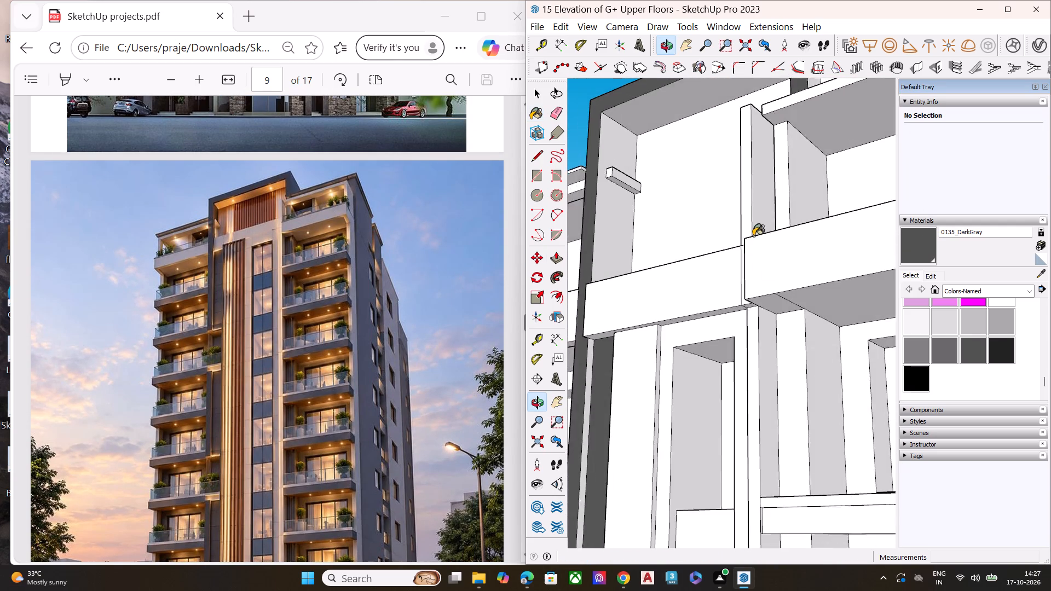
left_click(800, 365)
left_click(830, 372)
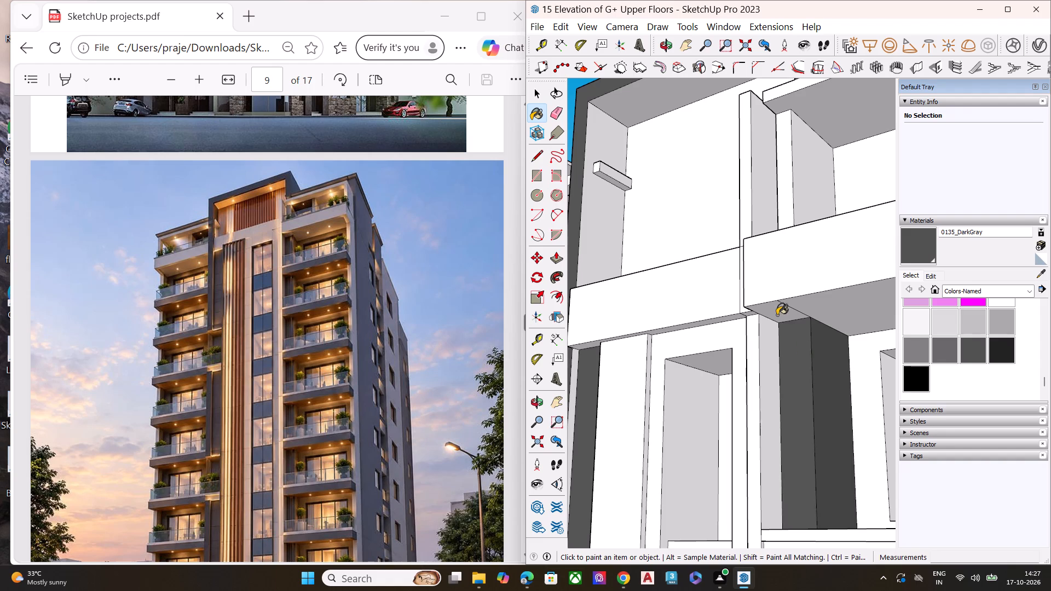
Erase the dividing edge on the underside of the top band beside the newly painted inner pier.
scroll(779, 312, "down", 1)
middle_click_drag(809, 311, 819, 219)
scroll(822, 216, "up", 5)
key("e")
left_click(770, 309)
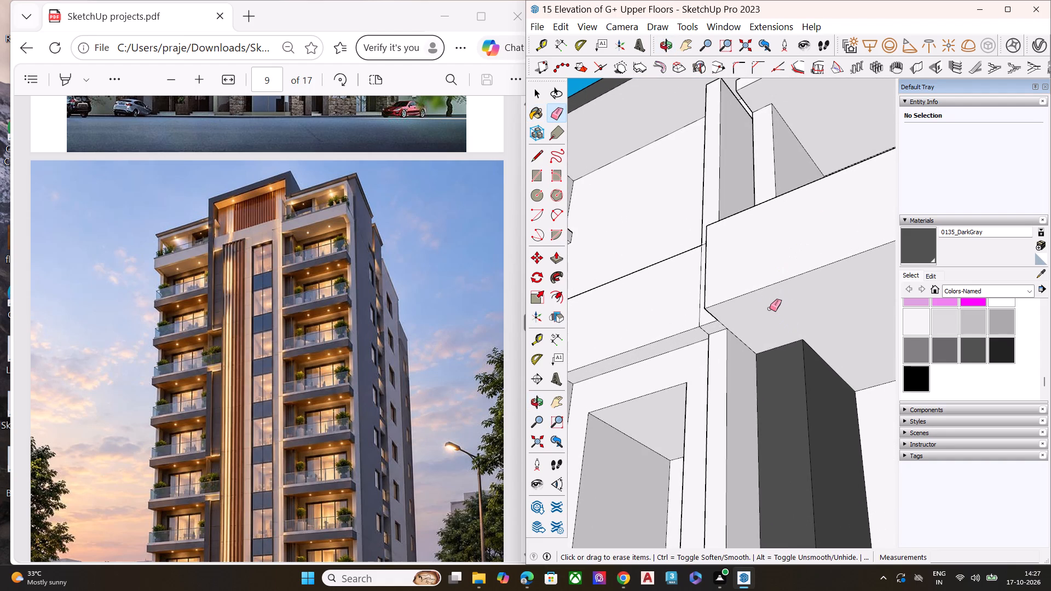
scroll(758, 296, "down", 6)
scroll(757, 295, "up", 1)
scroll(757, 295, "down", 8)
scroll(757, 287, "up", 1)
scroll(757, 287, "down", 2)
Paint both faces of the inner pier on the next three right balcony floors down with 0135_DarkGray.
key("space")
left_click(922, 240)
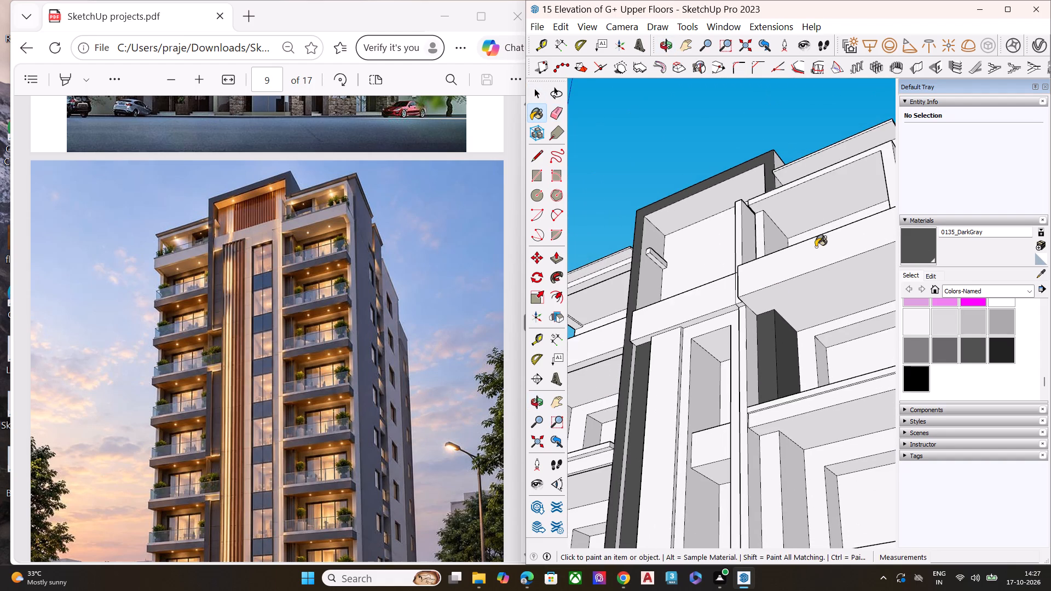
scroll(802, 246, "down", 8)
scroll(776, 362, "up", 7)
left_click(784, 363)
left_click(802, 357)
scroll(777, 305, "down", 2)
scroll(777, 305, "up", 1)
scroll(777, 305, "down", 1)
scroll(777, 305, "up", 3)
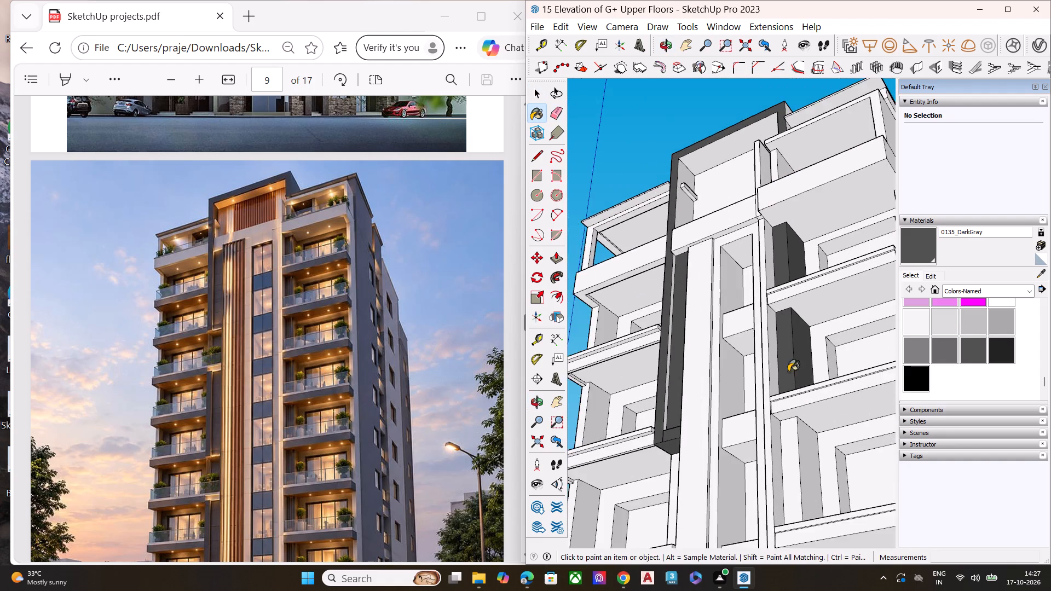
scroll(788, 372, "up", 5)
left_click(792, 448)
left_click(822, 457)
scroll(765, 356, "down", 2)
scroll(765, 356, "up", 1)
scroll(765, 356, "down", 5)
scroll(765, 356, "up", 1)
scroll(765, 356, "down", 8)
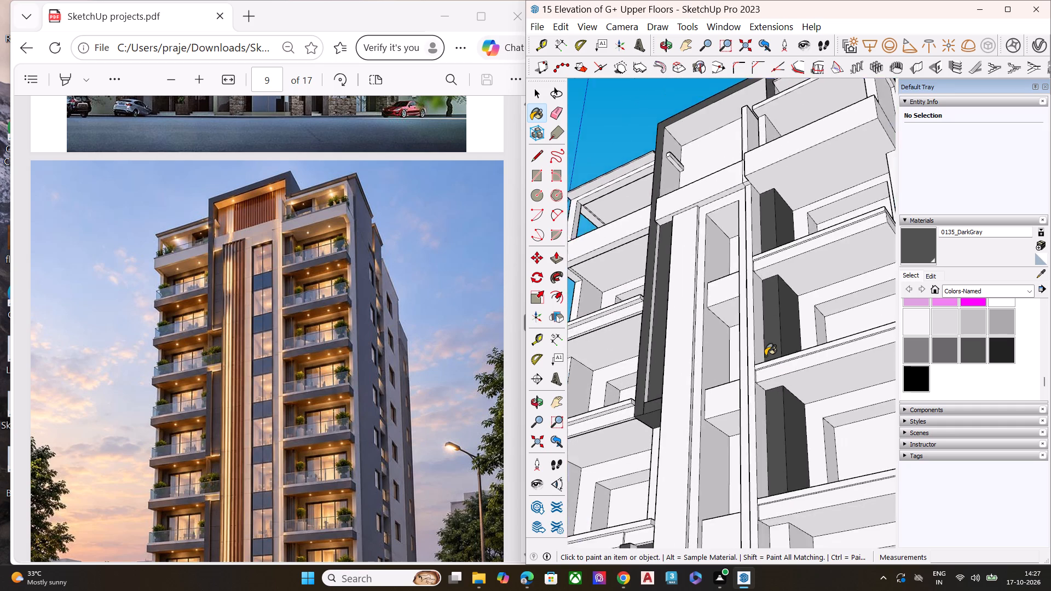
scroll(765, 356, "down", 2)
scroll(783, 494, "up", 4)
left_click(770, 490)
left_click(787, 485)
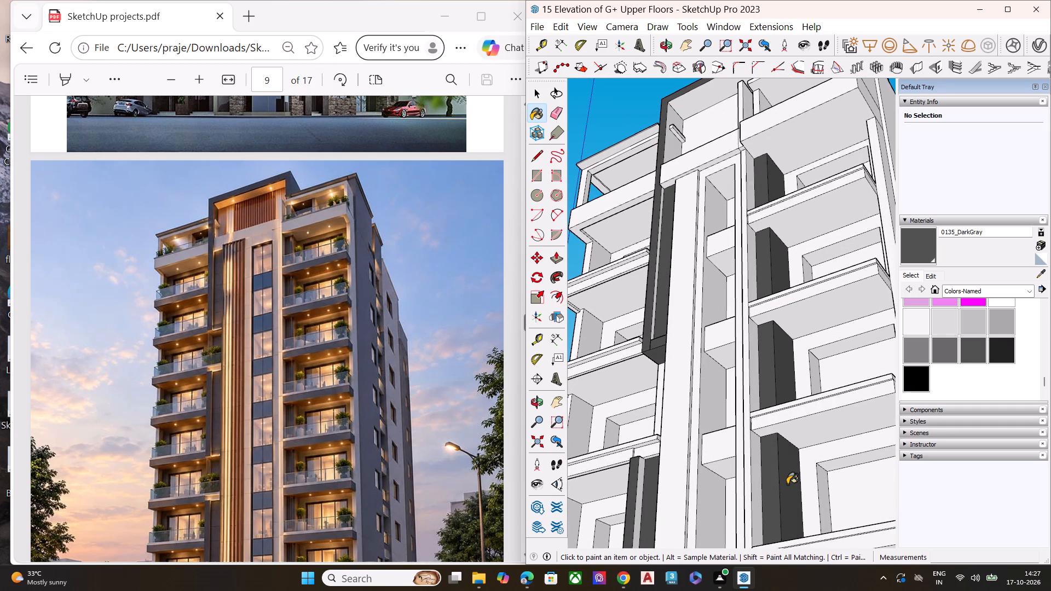
Paint both faces of the inner pier on the following two right balcony floors down with 0135_DarkGray.
scroll(742, 410, "down", 4)
scroll(737, 349, "up", 1)
scroll(737, 349, "down", 4)
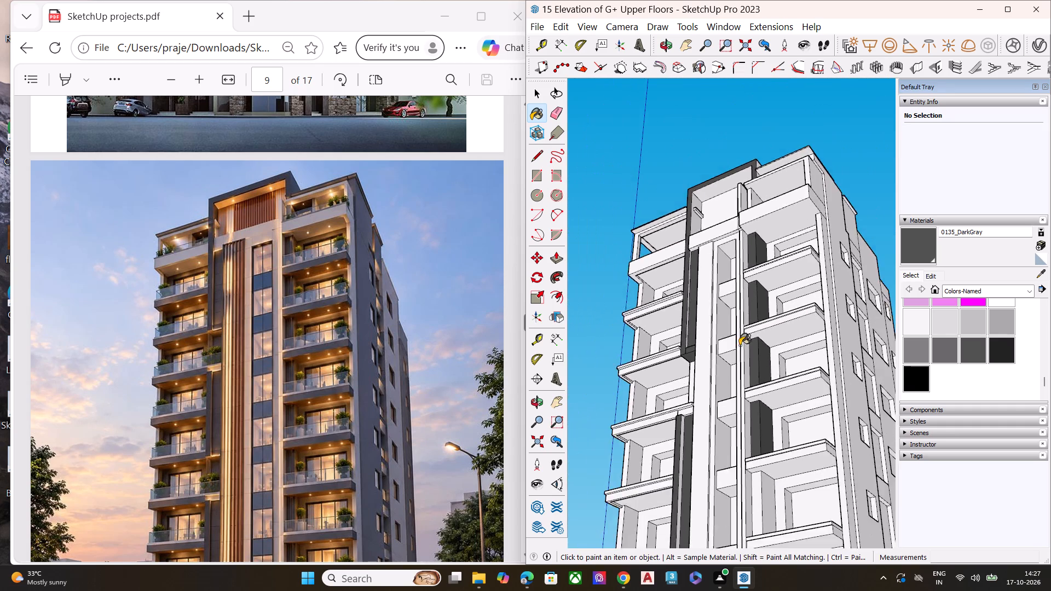
scroll(740, 345, "down", 5)
scroll(742, 338, "up", 1)
scroll(742, 338, "down", 1)
scroll(746, 499, "up", 8)
scroll(766, 355, "up", 8)
left_click(748, 363)
left_click(769, 369)
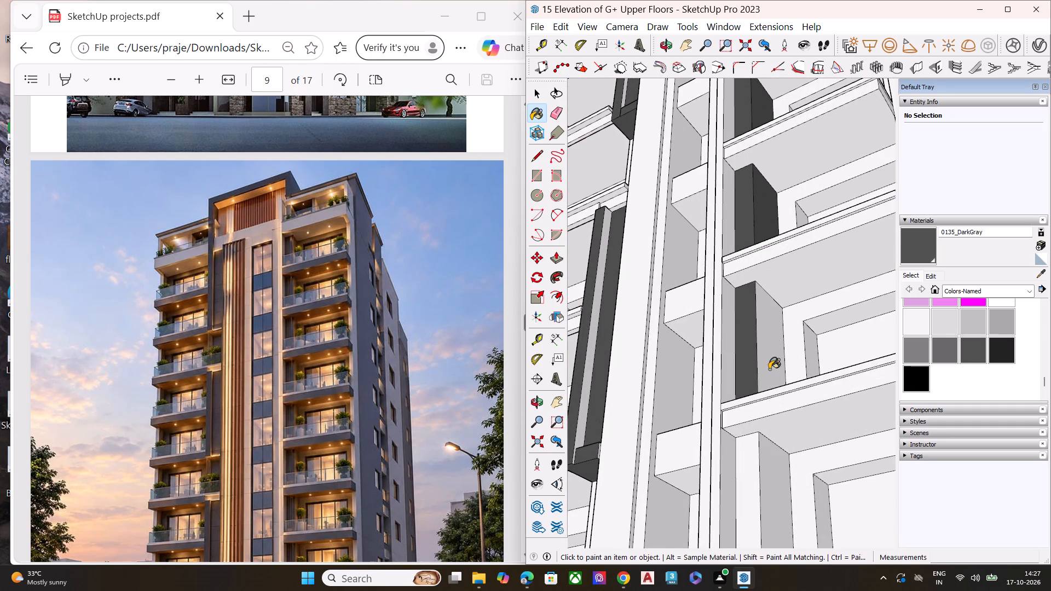
scroll(760, 363, "down", 3)
left_click(751, 445)
left_click(766, 449)
Paint both faces of the inner pier on the two lowest right balcony floors with 0135_DarkGray.
scroll(743, 402, "down", 7)
scroll(743, 402, "up", 1)
scroll(743, 402, "down", 1)
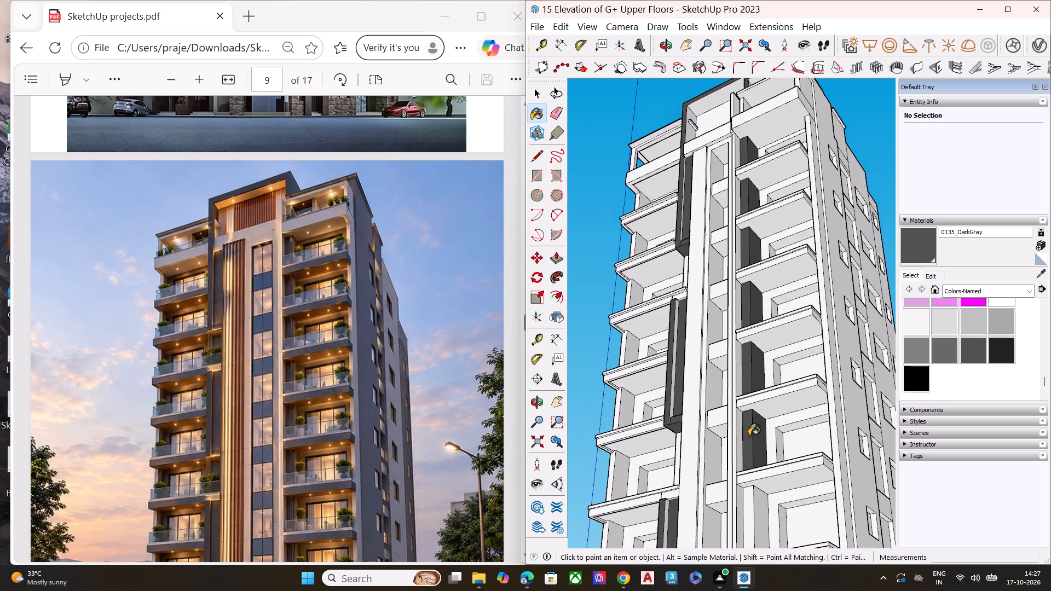
scroll(736, 407, "down", 5)
scroll(735, 405, "up", 1)
scroll(735, 405, "down", 4)
scroll(741, 491, "up", 2)
scroll(741, 493, "down", 1)
scroll(740, 495, "up", 8)
scroll(746, 457, "down", 2)
scroll(746, 457, "up", 3)
scroll(746, 457, "down", 2)
scroll(746, 457, "up", 3)
left_click(741, 455)
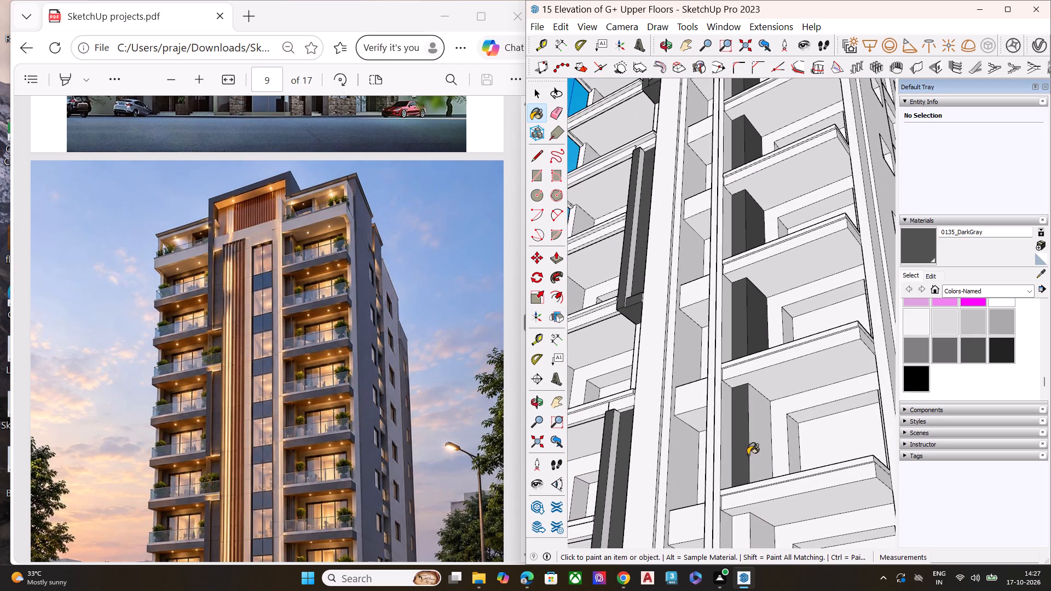
left_click(755, 453)
scroll(732, 417, "down", 2)
scroll(732, 417, "up", 1)
scroll(732, 417, "down", 3)
scroll(736, 509, "up", 4)
scroll(736, 509, "down", 1)
scroll(736, 509, "up", 2)
left_click(742, 504)
left_click(756, 500)
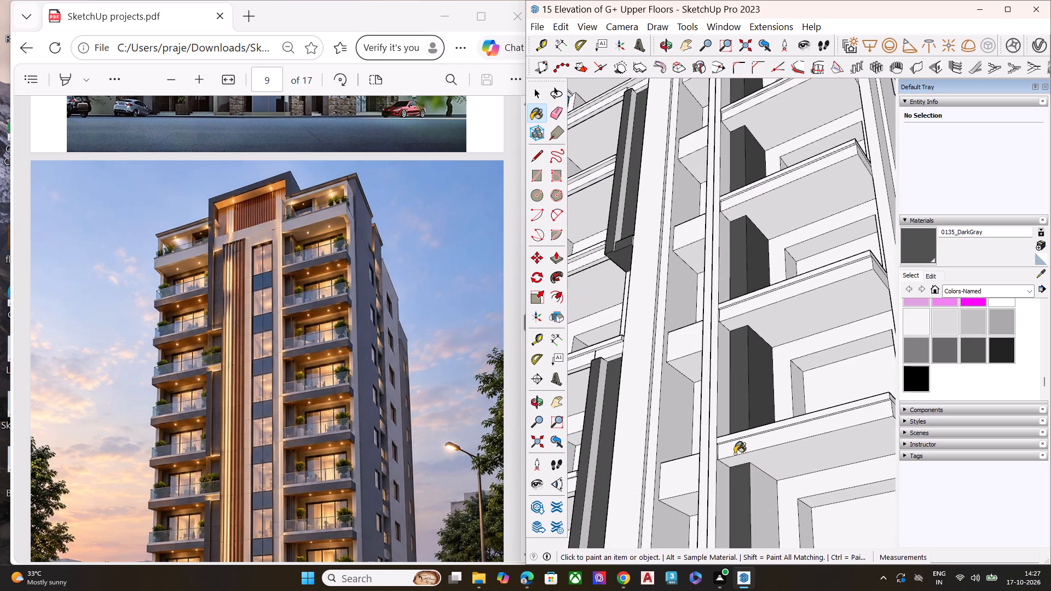
Paint the recessed front and end faces of the two lowest right balcony slabs with 0135_DarkGray.
scroll(716, 421, "down", 5)
scroll(716, 421, "up", 1)
scroll(716, 421, "down", 4)
scroll(731, 411, "up", 1)
scroll(731, 411, "down", 1)
scroll(731, 411, "up", 1)
scroll(731, 411, "down", 4)
middle_click_drag(747, 443, 751, 494)
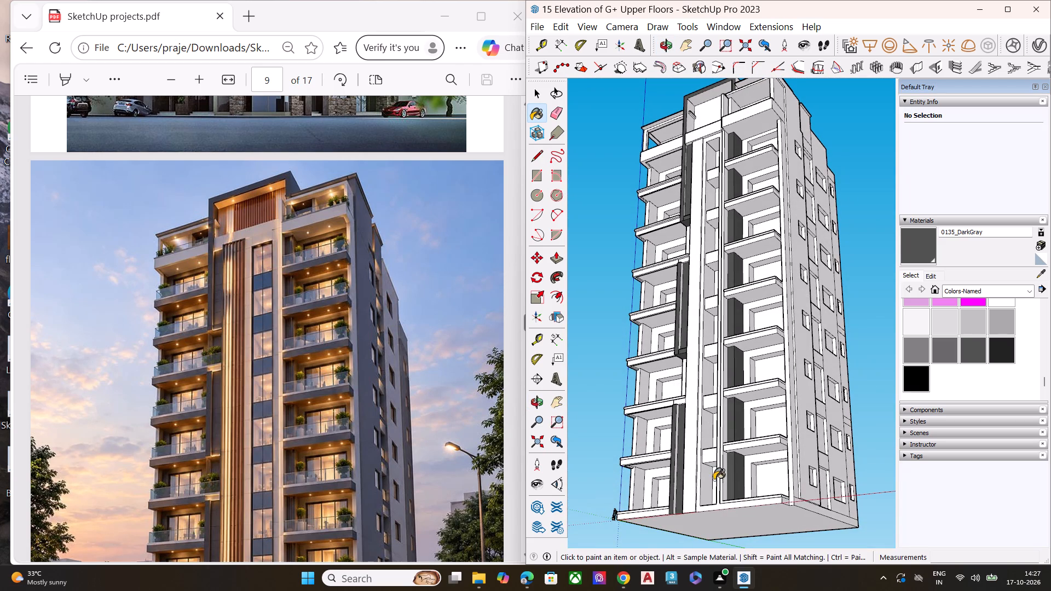
middle_click_drag(785, 466, 744, 511)
scroll(753, 414, "up", 8)
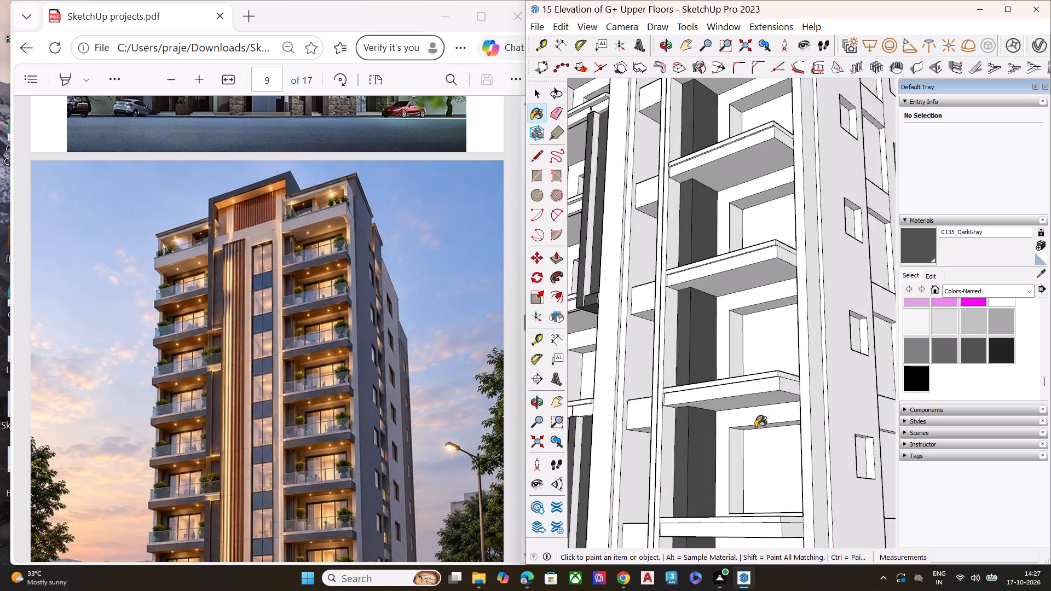
scroll(754, 429, "down", 5)
middle_click_drag(759, 501, 715, 469)
scroll(732, 470, "up", 9)
left_click(763, 476)
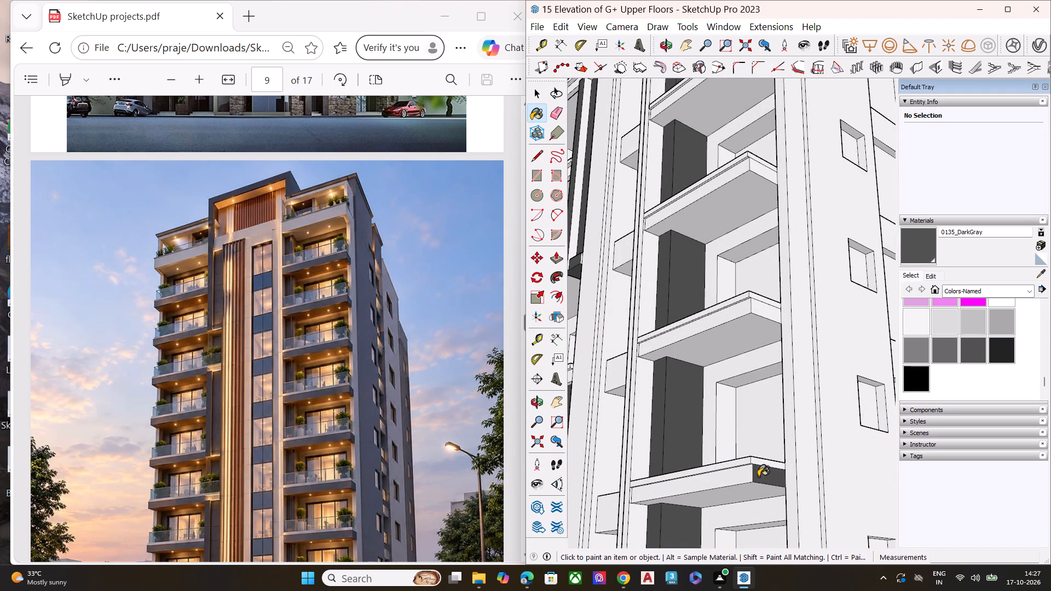
left_click(740, 473)
left_click(735, 311)
left_click(754, 309)
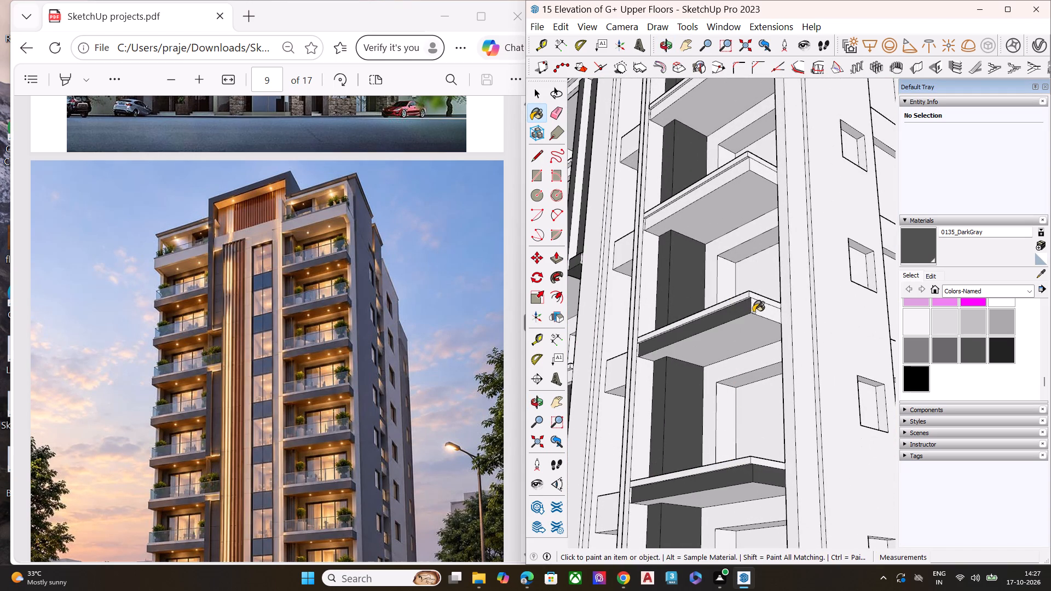
Erase the short stub edges at the inner ends of a painted right balcony slab and the unpainted slab above it.
middle_click_drag(713, 293, 718, 439)
scroll(676, 404, "up", 9)
key("space")
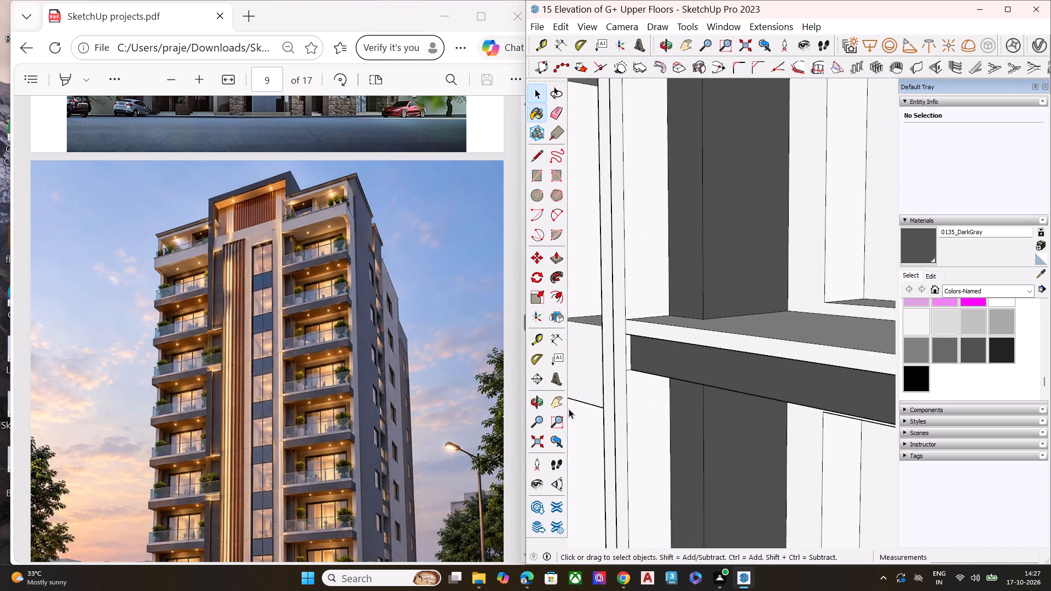
scroll(596, 387, "up", 5)
scroll(596, 387, "down", 3)
scroll(596, 387, "up", 4)
key("e")
scroll(639, 352, "up", 6)
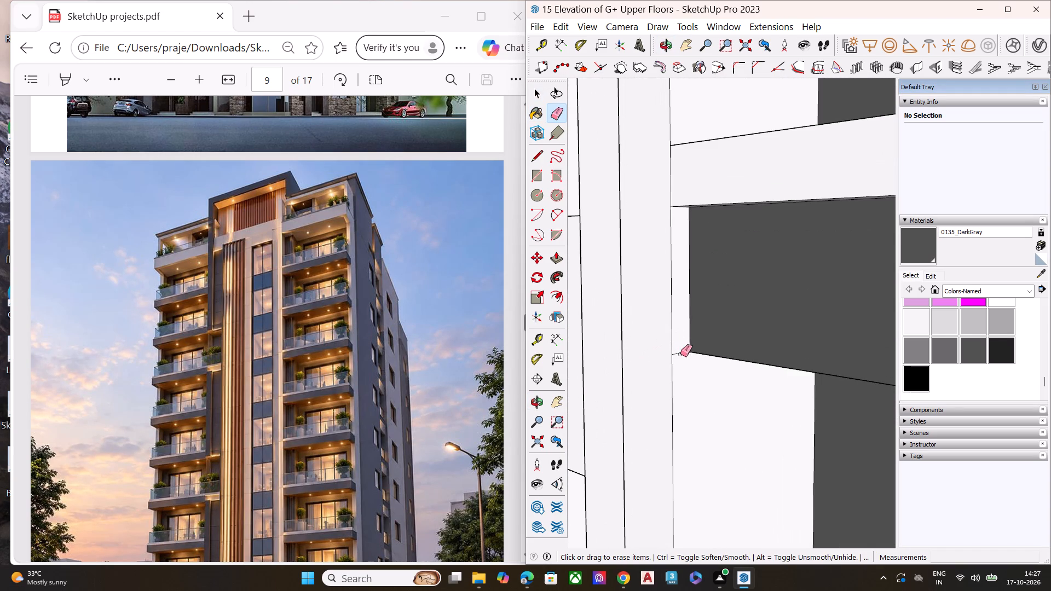
left_click(680, 354)
scroll(648, 365, "down", 10)
scroll(636, 369, "up", 1)
scroll(636, 369, "down", 16)
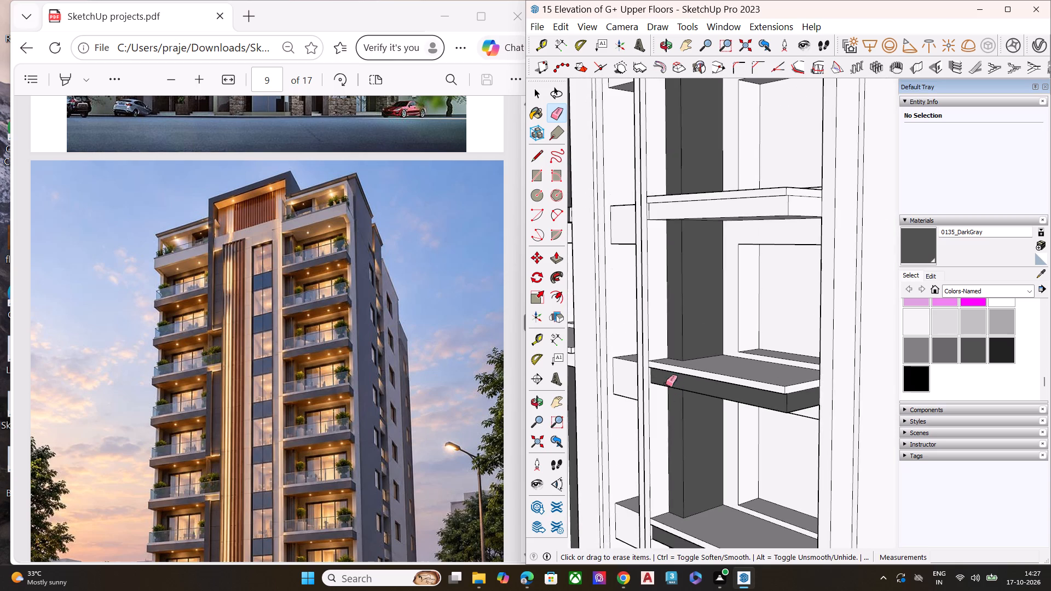
scroll(673, 237, "up", 14)
scroll(620, 213, "up", 6)
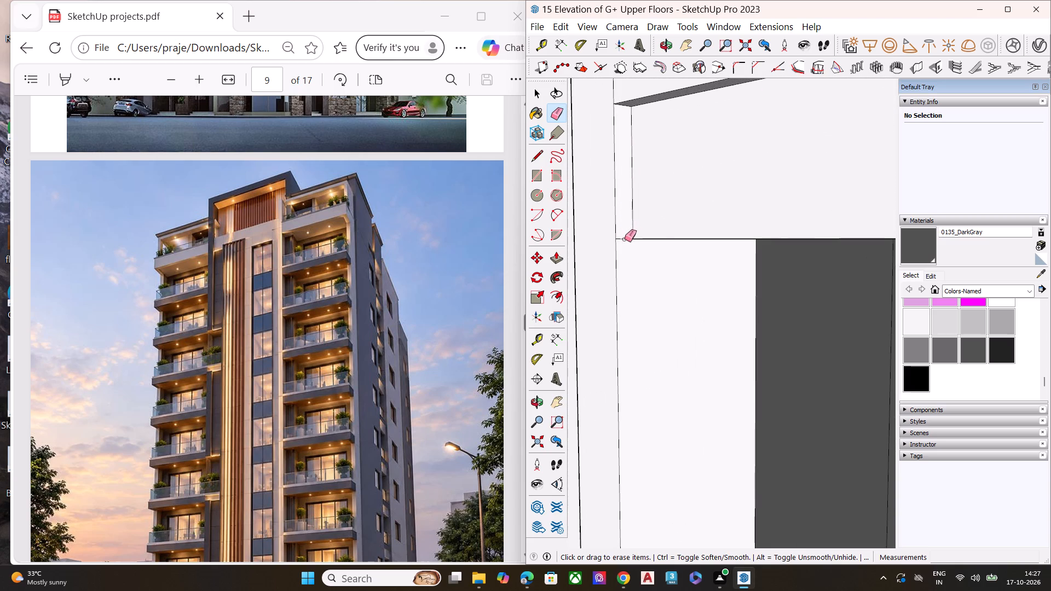
left_click(625, 239)
Erase the short stub edge at the inner end of the uppermost right balcony slab below the top parapet band.
scroll(644, 242, "down", 9)
scroll(648, 250, "up", 1)
scroll(648, 250, "down", 10)
scroll(648, 251, "up", 1)
scroll(648, 251, "down", 1)
scroll(648, 251, "up", 1)
scroll(648, 251, "down", 5)
scroll(648, 257, "up", 4)
scroll(648, 258, "down", 13)
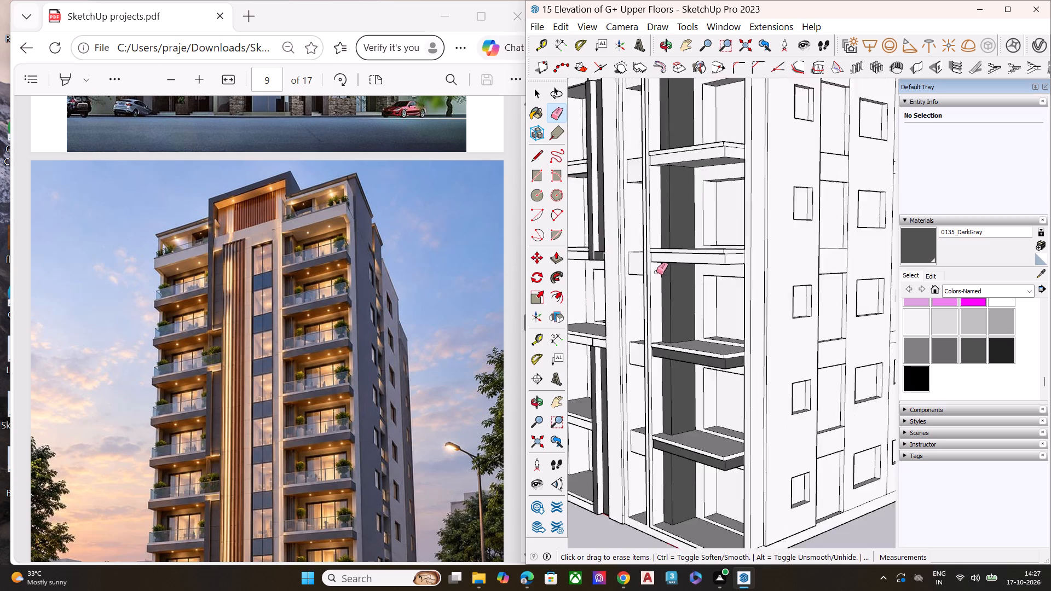
scroll(641, 120, "up", 5)
scroll(661, 296, "down", 9)
scroll(659, 378, "down", 9)
scroll(645, 249, "up", 2)
scroll(645, 249, "down", 2)
scroll(645, 248, "up", 7)
scroll(645, 248, "down", 1)
scroll(645, 248, "up", 1)
scroll(685, 346, "down", 1)
scroll(685, 346, "up", 1)
scroll(684, 346, "down", 3)
scroll(684, 346, "up", 1)
scroll(682, 347, "down", 2)
scroll(679, 347, "up", 8)
scroll(678, 304, "down", 1)
scroll(678, 304, "up", 7)
middle_click_drag(691, 331, 677, 314)
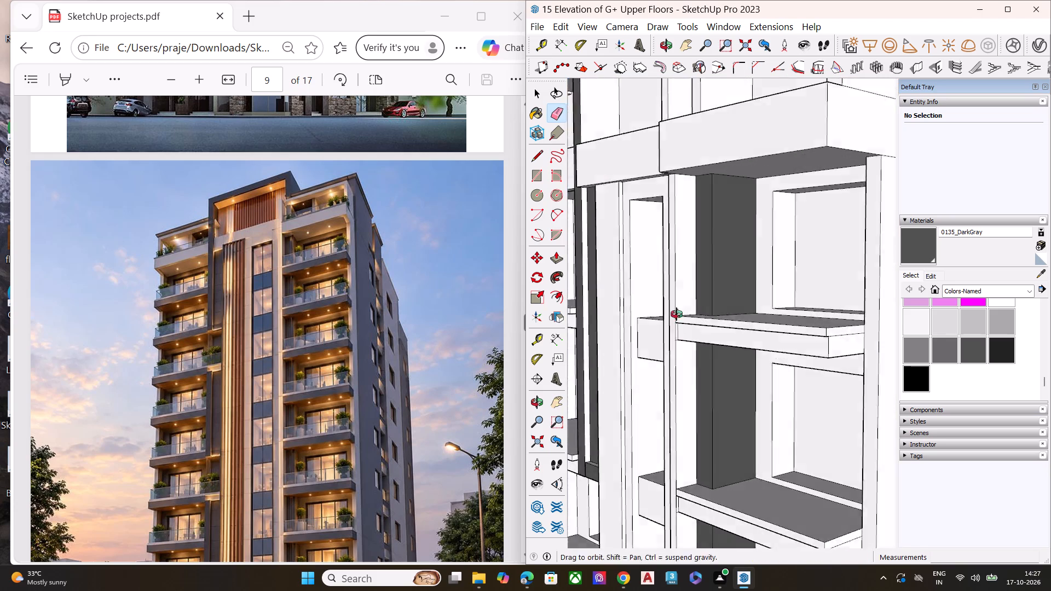
middle_click_drag(677, 314, 670, 304)
scroll(671, 305, "up", 13)
scroll(682, 354, "down", 2)
scroll(682, 354, "up", 2)
scroll(686, 362, "down", 1)
scroll(687, 362, "up", 1)
left_click(678, 394)
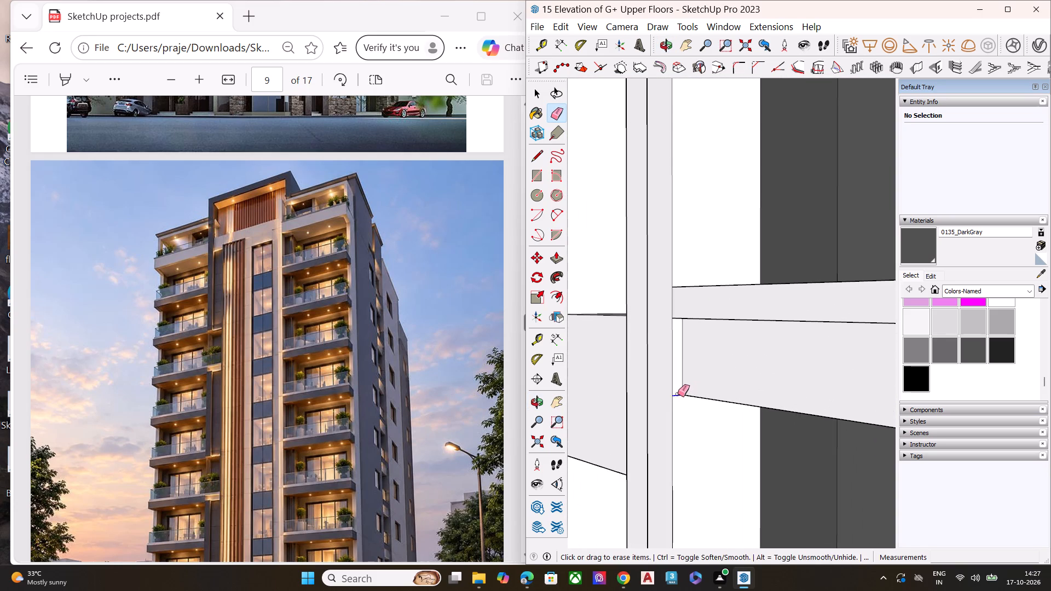
Erase the short stub edges at the inner ends of the following two unpainted right balcony slabs down.
scroll(678, 311, "down", 5)
scroll(678, 311, "up", 1)
scroll(678, 311, "down", 11)
scroll(682, 292, "up", 2)
scroll(682, 292, "down", 10)
scroll(679, 462, "up", 10)
scroll(679, 462, "down", 1)
scroll(679, 462, "up", 1)
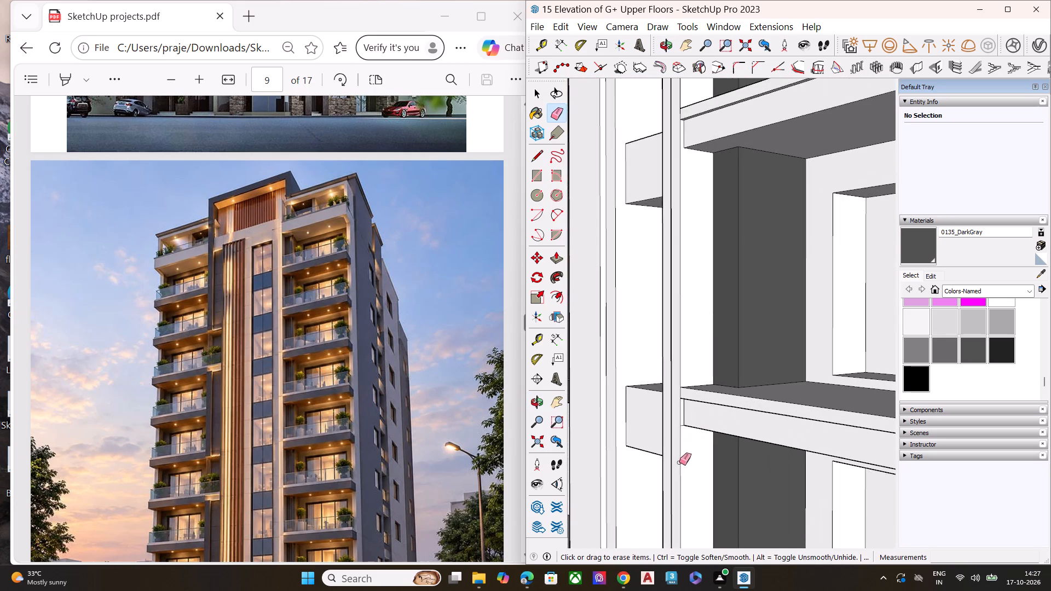
scroll(679, 462, "up", 2)
scroll(682, 432, "down", 1)
scroll(682, 432, "up", 2)
scroll(682, 432, "down", 1)
scroll(682, 432, "up", 1)
scroll(682, 432, "down", 2)
scroll(682, 432, "up", 1)
scroll(681, 432, "down", 1)
scroll(681, 432, "up", 6)
scroll(681, 428, "down", 3)
scroll(681, 428, "up", 3)
left_click(684, 420)
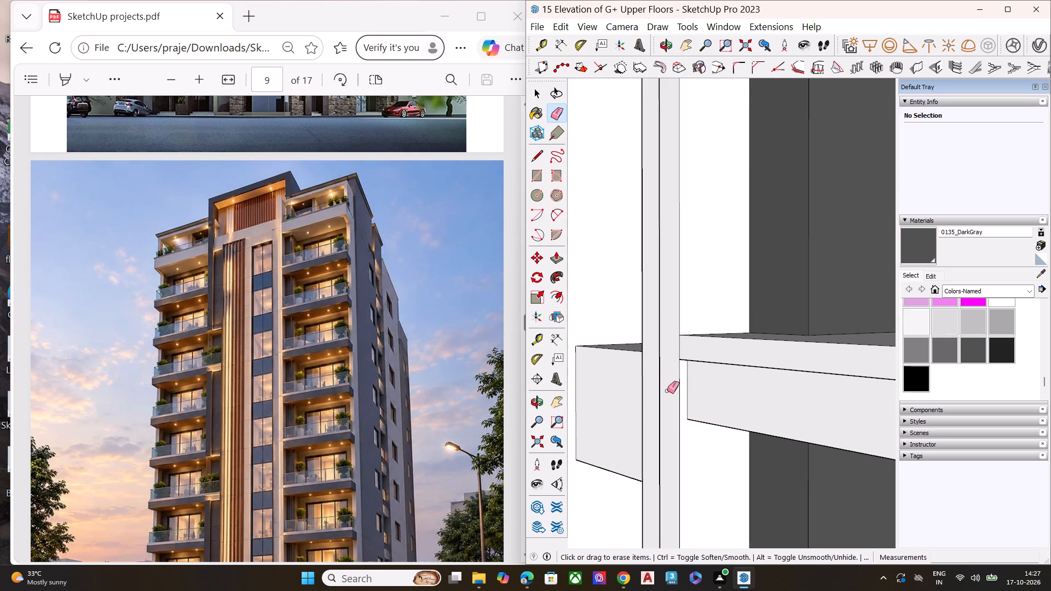
scroll(662, 367, "down", 5)
scroll(662, 367, "up", 1)
scroll(662, 367, "down", 15)
scroll(669, 490, "up", 16)
scroll(684, 451, "down", 1)
scroll(684, 451, "up", 1)
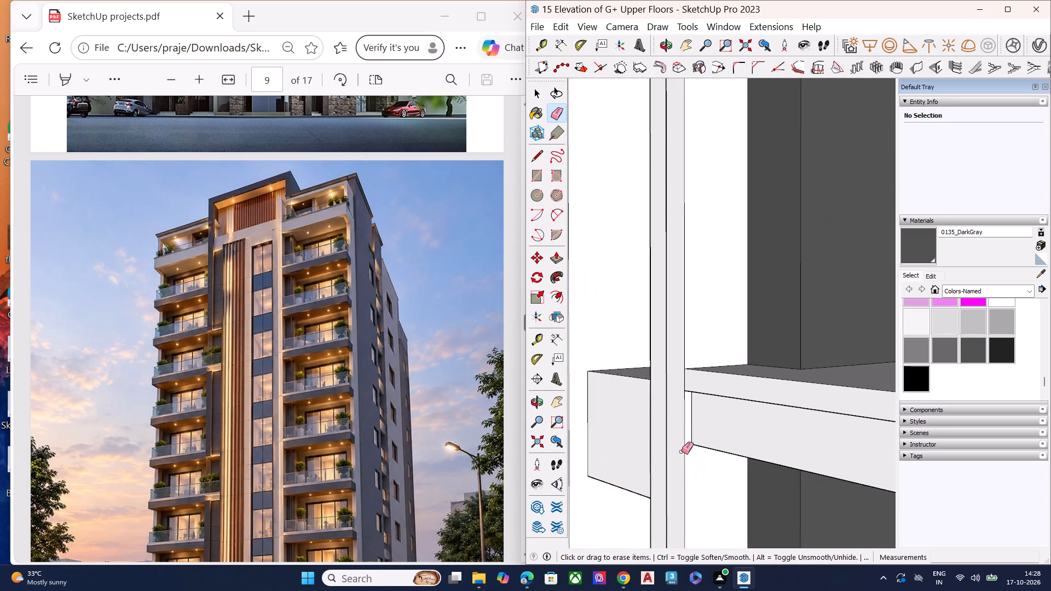
scroll(685, 448, "up", 2)
scroll(685, 448, "down", 2)
scroll(685, 448, "up", 2)
scroll(685, 448, "down", 2)
scroll(685, 448, "up", 4)
left_click(691, 443)
Erase the short stub edge at the inner end of another unpainted right balcony slab further down.
scroll(679, 408, "down", 2)
scroll(679, 408, "up", 1)
scroll(679, 408, "down", 3)
scroll(679, 408, "up", 1)
scroll(679, 408, "down", 2)
scroll(679, 408, "up", 1)
scroll(682, 399, "down", 3)
scroll(682, 399, "up", 2)
scroll(682, 399, "down", 12)
scroll(682, 399, "up", 1)
scroll(682, 399, "down", 1)
scroll(682, 399, "up", 1)
scroll(682, 399, "down", 10)
scroll(686, 384, "up", 1)
scroll(686, 384, "down", 4)
scroll(686, 498, "up", 8)
scroll(686, 499, "down", 1)
scroll(686, 499, "up", 2)
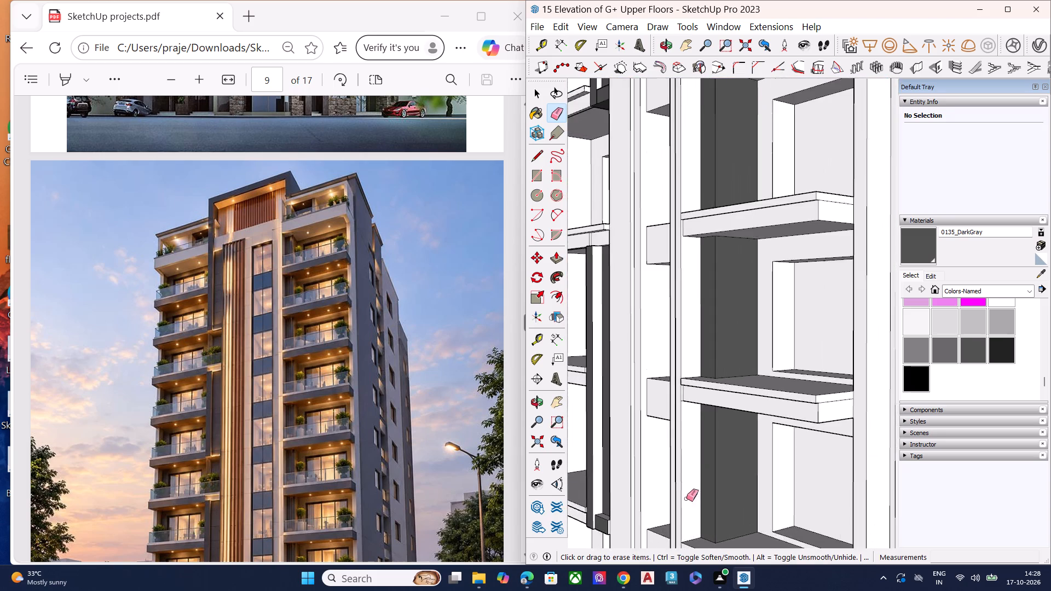
scroll(686, 499, "up", 1)
scroll(666, 372, "up", 2)
scroll(666, 372, "down", 1)
scroll(666, 372, "up", 1)
scroll(666, 372, "down", 1)
scroll(666, 372, "up", 5)
scroll(706, 415, "up", 1)
scroll(706, 415, "down", 1)
scroll(706, 415, "up", 9)
scroll(688, 390, "down", 1)
scroll(688, 390, "up", 1)
scroll(688, 390, "down", 1)
scroll(688, 390, "up", 7)
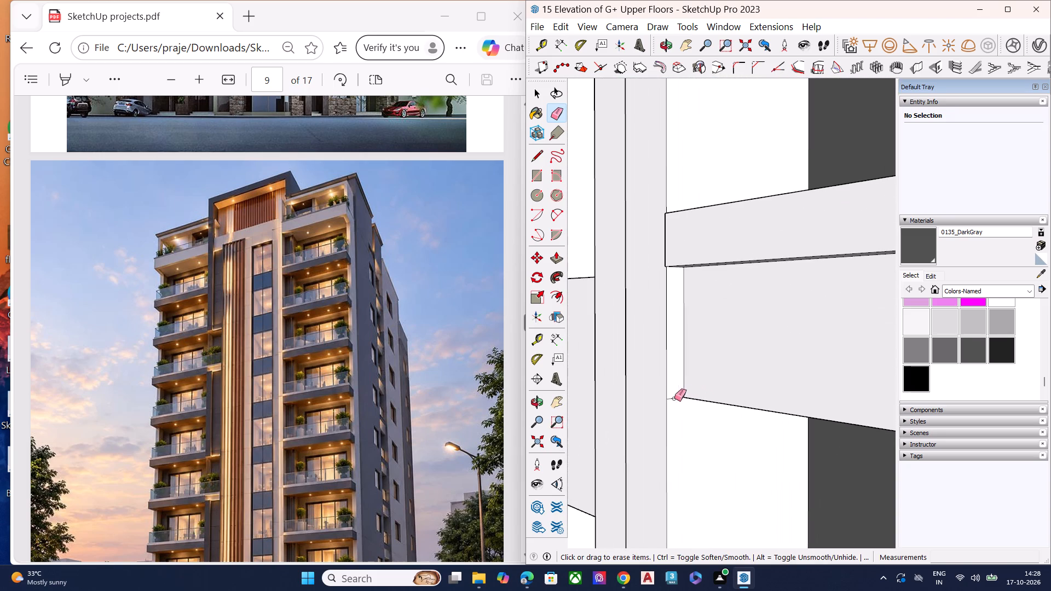
left_click(673, 399)
Erase the leftover stub edge at the inner end of the upper dark gray painted right balcony slab.
scroll(686, 365, "down", 5)
scroll(683, 364, "up", 1)
scroll(683, 364, "down", 1)
scroll(683, 364, "up", 1)
scroll(683, 364, "down", 1)
scroll(683, 364, "up", 1)
scroll(683, 364, "down", 5)
scroll(673, 360, "up", 1)
scroll(673, 360, "down", 19)
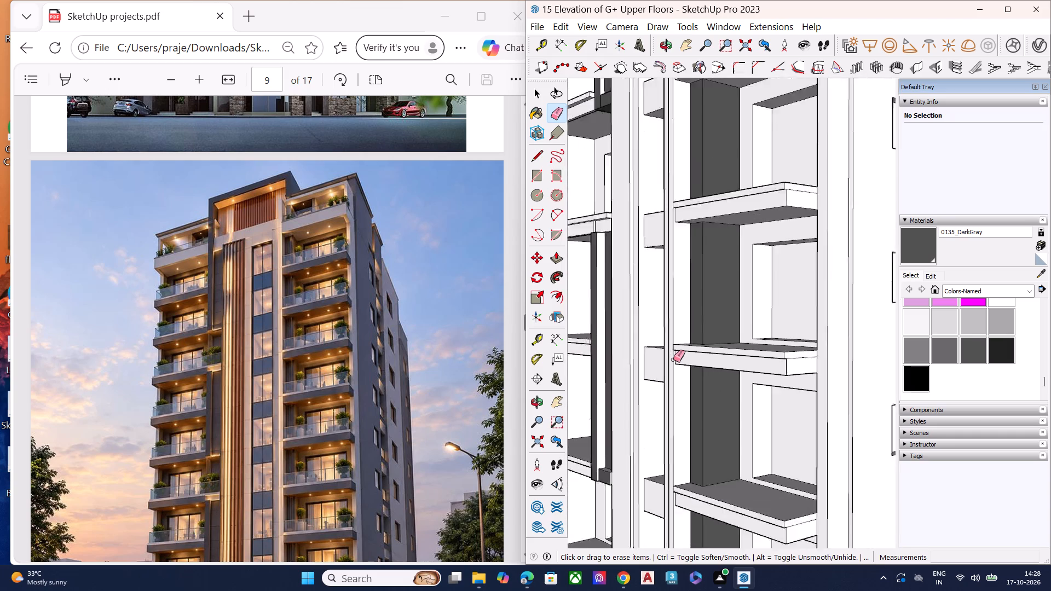
scroll(673, 360, "down", 5)
scroll(671, 446, "up", 1)
scroll(671, 446, "down", 1)
scroll(671, 446, "up", 20)
scroll(677, 406, "down", 1)
scroll(677, 406, "up", 4)
scroll(677, 406, "down", 19)
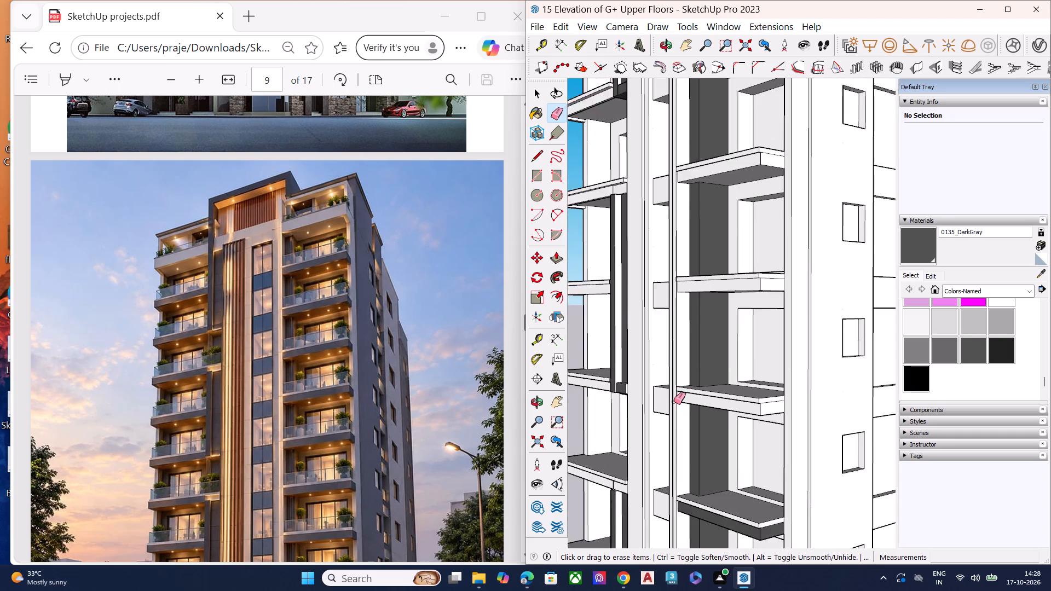
scroll(674, 402, "up", 1)
scroll(674, 402, "down", 4)
scroll(674, 402, "up", 2)
scroll(674, 402, "down", 4)
scroll(672, 473, "up", 3)
scroll(672, 474, "down", 1)
scroll(672, 474, "up", 15)
scroll(650, 462, "down", 10)
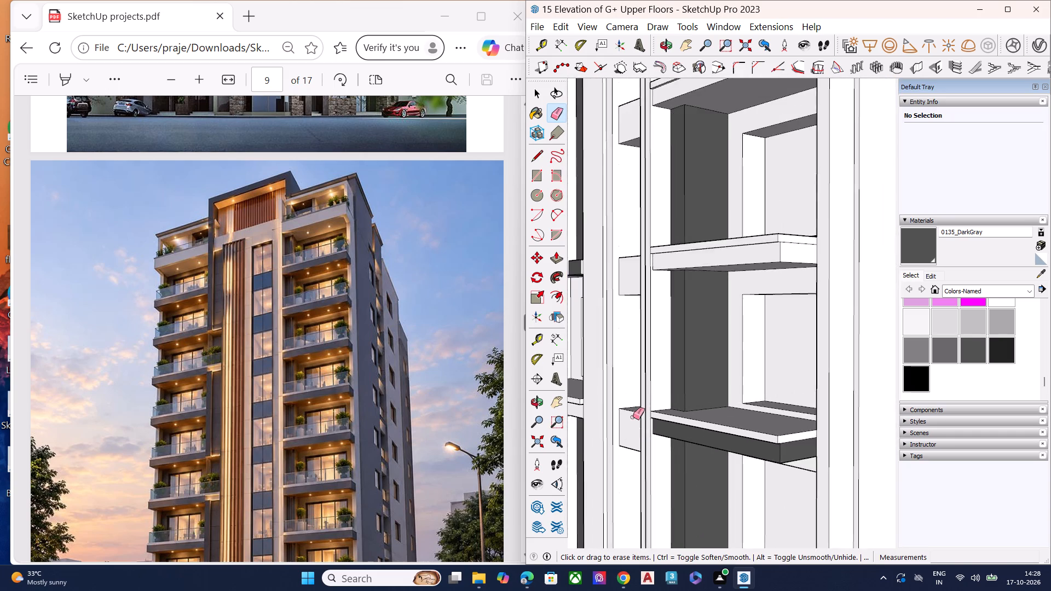
scroll(649, 403, "down", 11)
scroll(648, 478, "up", 9)
scroll(652, 505, "down", 1)
scroll(652, 505, "up", 4)
scroll(639, 478, "down", 1)
scroll(638, 477, "up", 1)
scroll(638, 475, "down", 1)
scroll(638, 475, "up", 7)
scroll(649, 400, "up", 4)
scroll(648, 397, "down", 1)
scroll(648, 397, "up", 4)
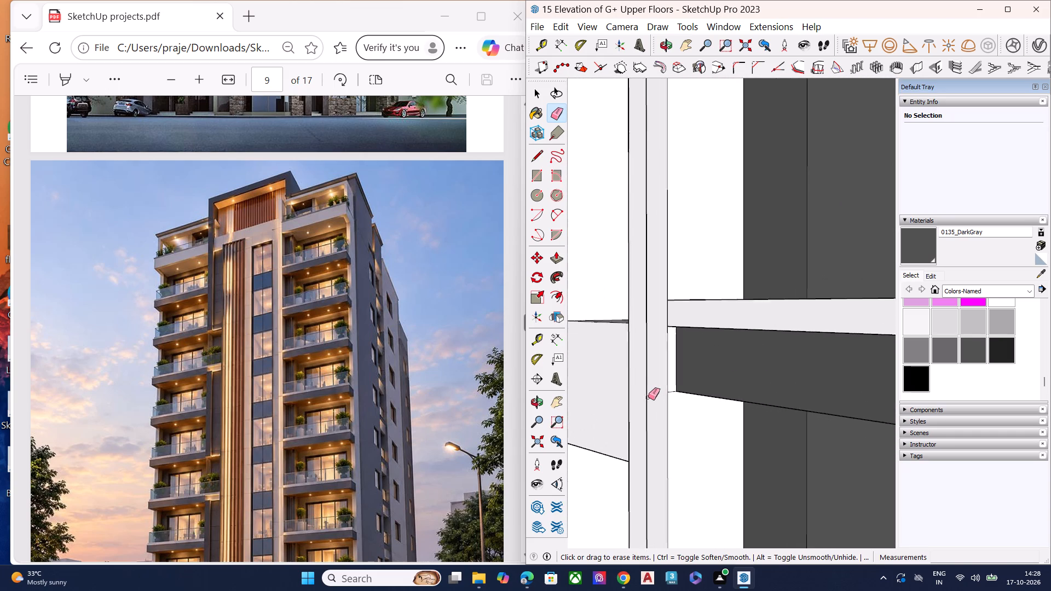
scroll(670, 384, "up", 2)
scroll(670, 384, "down", 2)
scroll(670, 384, "up", 3)
left_click(679, 392)
left_click(677, 393)
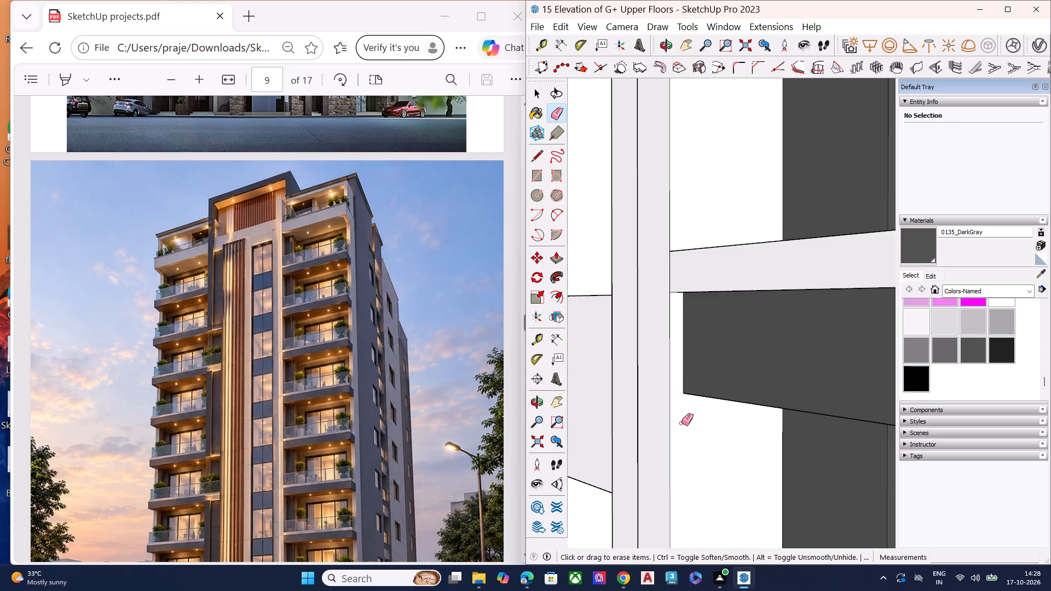
scroll(680, 425, "down", 2)
scroll(678, 427, "up", 1)
scroll(677, 428, "down", 2)
key("space")
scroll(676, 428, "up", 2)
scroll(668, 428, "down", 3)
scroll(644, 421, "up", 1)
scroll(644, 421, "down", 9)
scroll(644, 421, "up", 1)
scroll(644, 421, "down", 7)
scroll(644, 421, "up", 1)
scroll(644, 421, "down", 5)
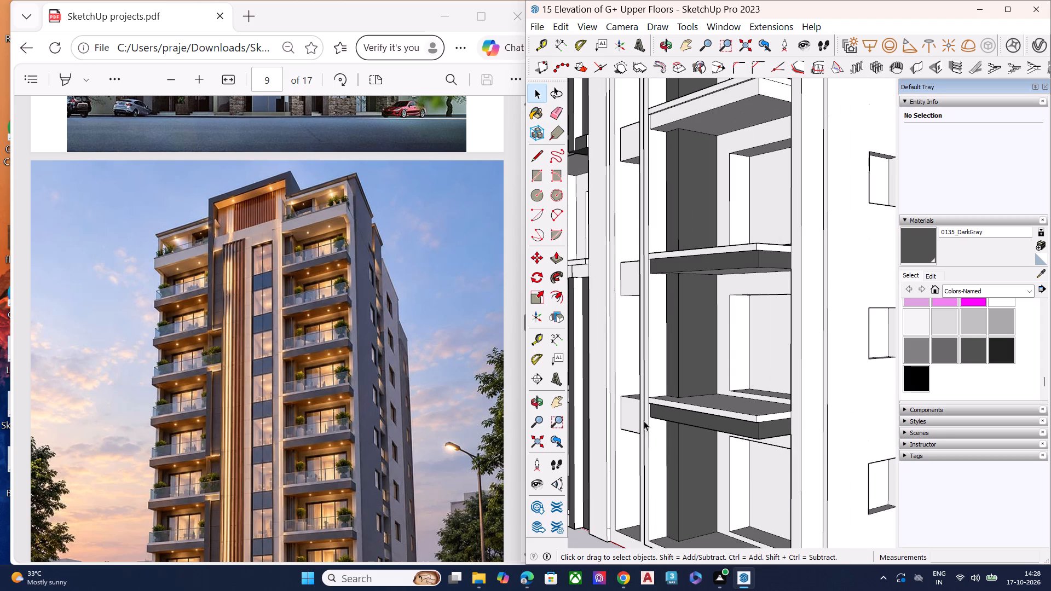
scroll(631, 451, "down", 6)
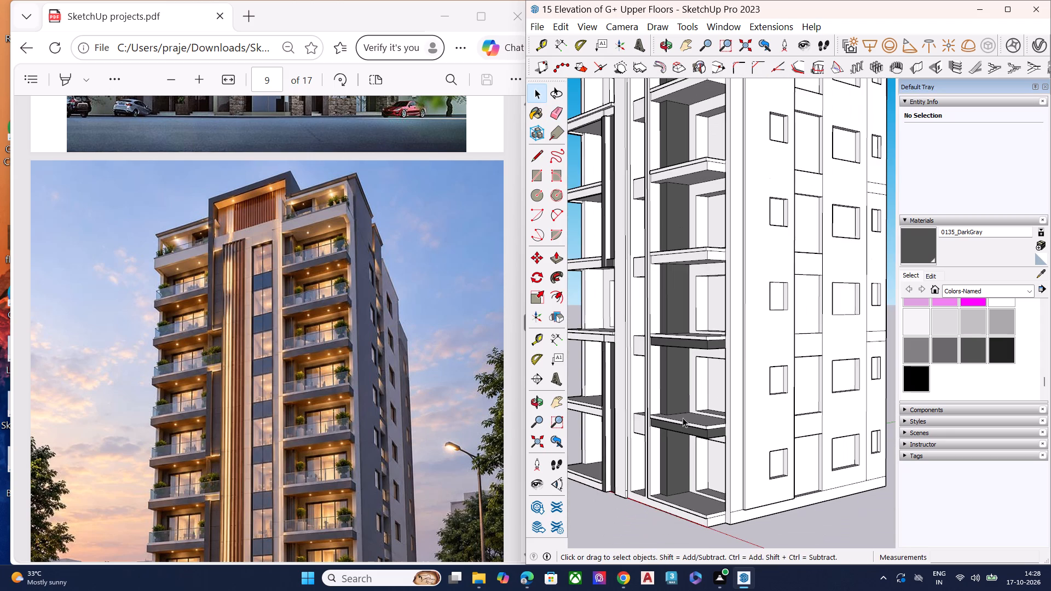
Paint the front and side bands of the uppermost right balcony slab, below the top parapet band, with 0135_DarkGray.
scroll(702, 426, "down", 9)
left_click(909, 240)
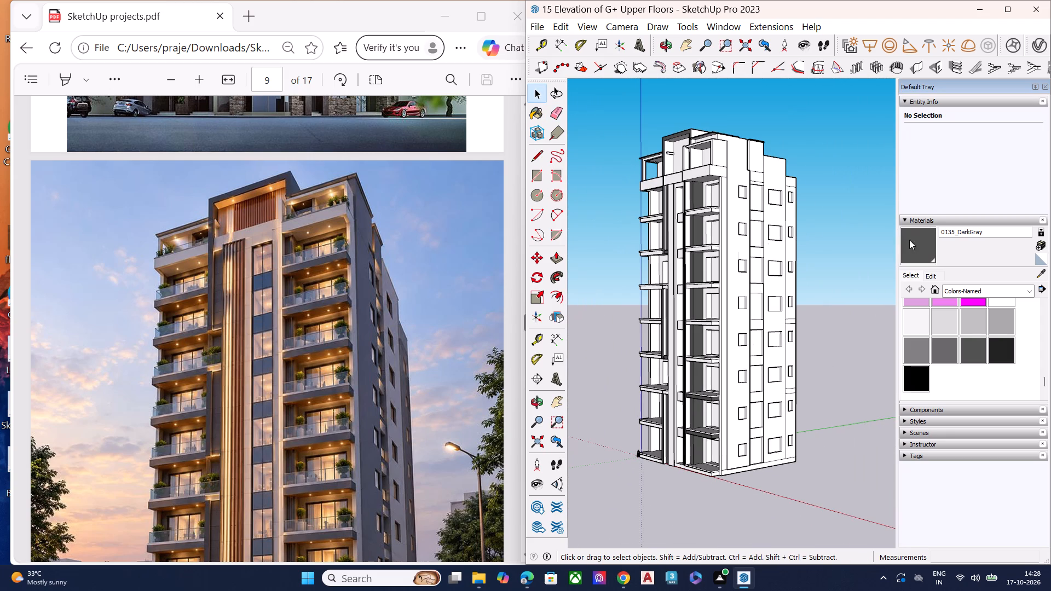
scroll(698, 169, "up", 3)
scroll(700, 169, "down", 2)
scroll(700, 169, "up", 11)
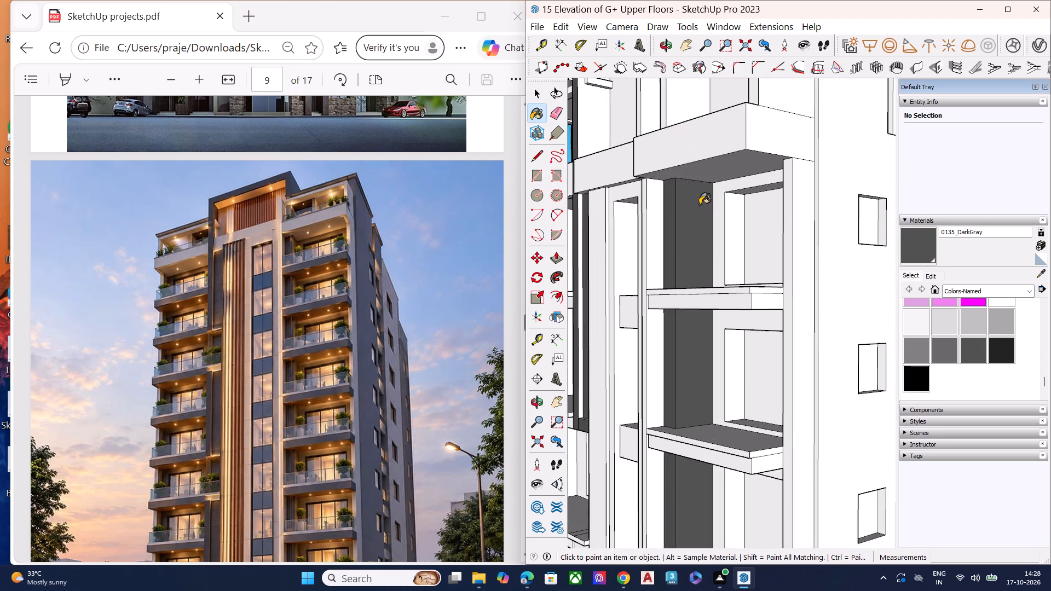
scroll(707, 294, "up", 4)
middle_click_drag(713, 299, 691, 219)
scroll(691, 219, "up", 1)
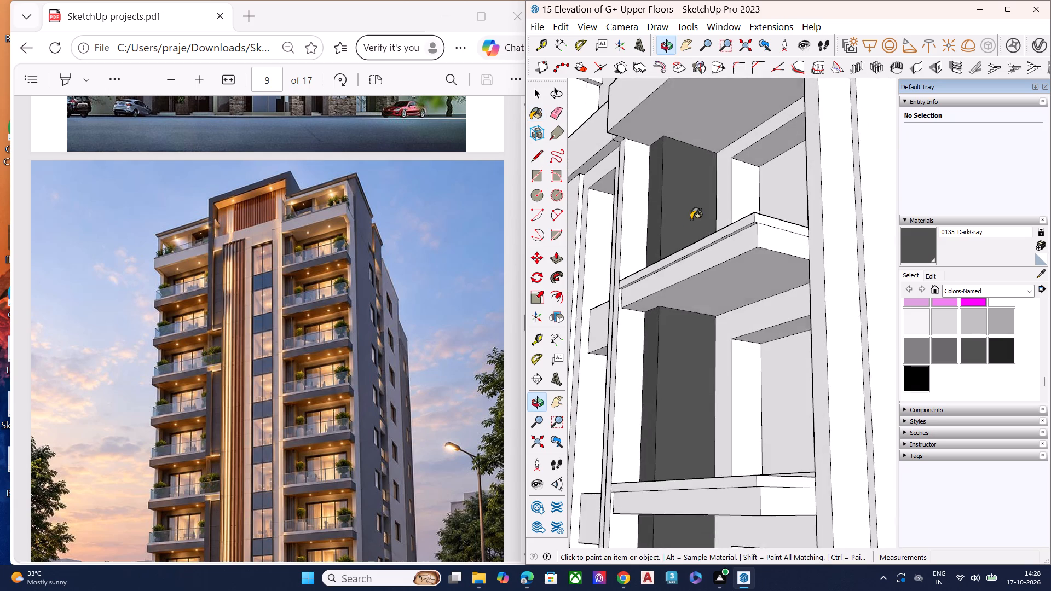
left_click(738, 256)
left_click(779, 243)
Paint the front and side bands of the second and third right balcony slabs from the top dark gray.
scroll(755, 260, "down", 3)
scroll(757, 260, "up", 1)
scroll(757, 260, "down", 3)
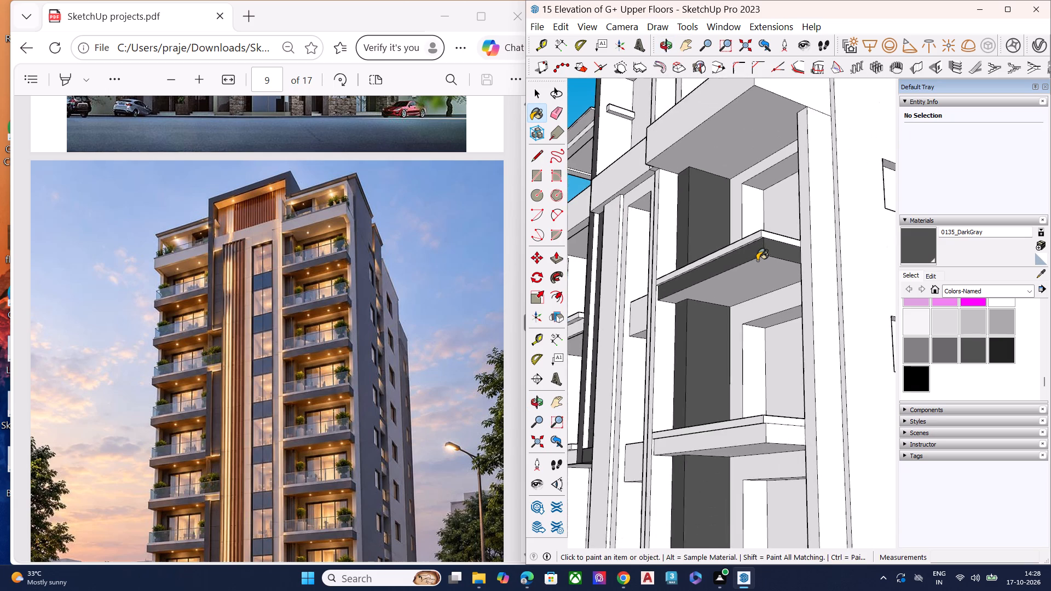
scroll(757, 260, "down", 2)
left_click(729, 407)
left_click(769, 406)
scroll(702, 322, "down", 5)
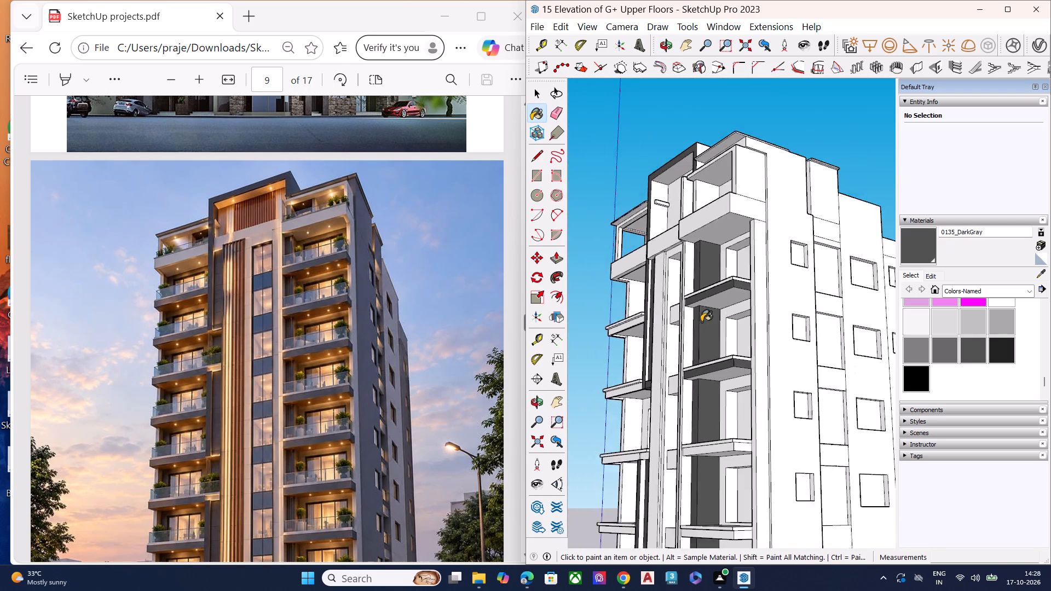
scroll(701, 322, "down", 3)
scroll(707, 448, "up", 11)
left_click(738, 367)
left_click(800, 357)
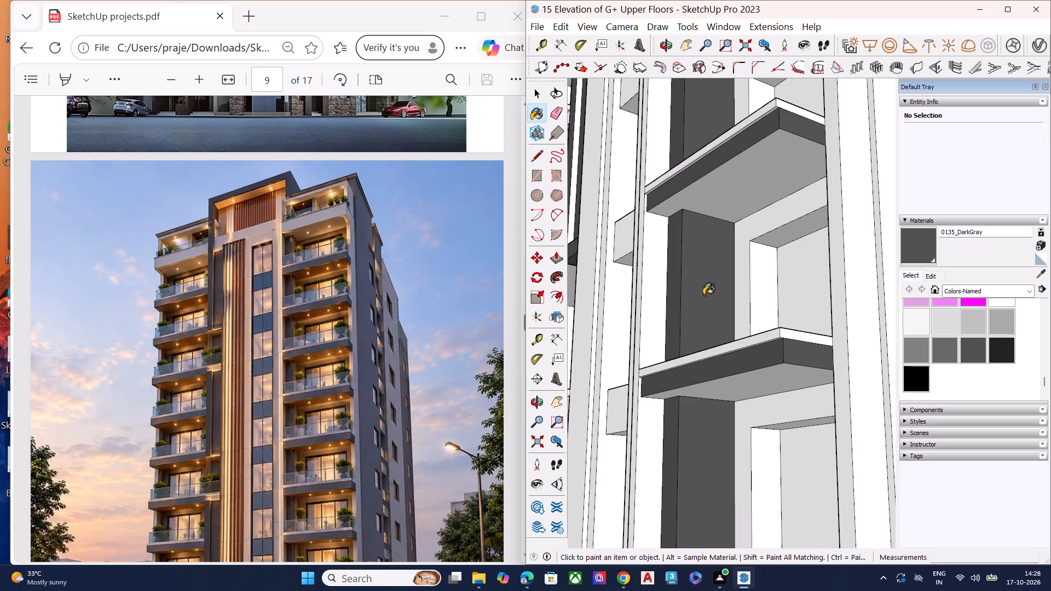
Paint the front and side bands of the remaining two white right balcony slabs dark gray.
scroll(706, 293, "down", 9)
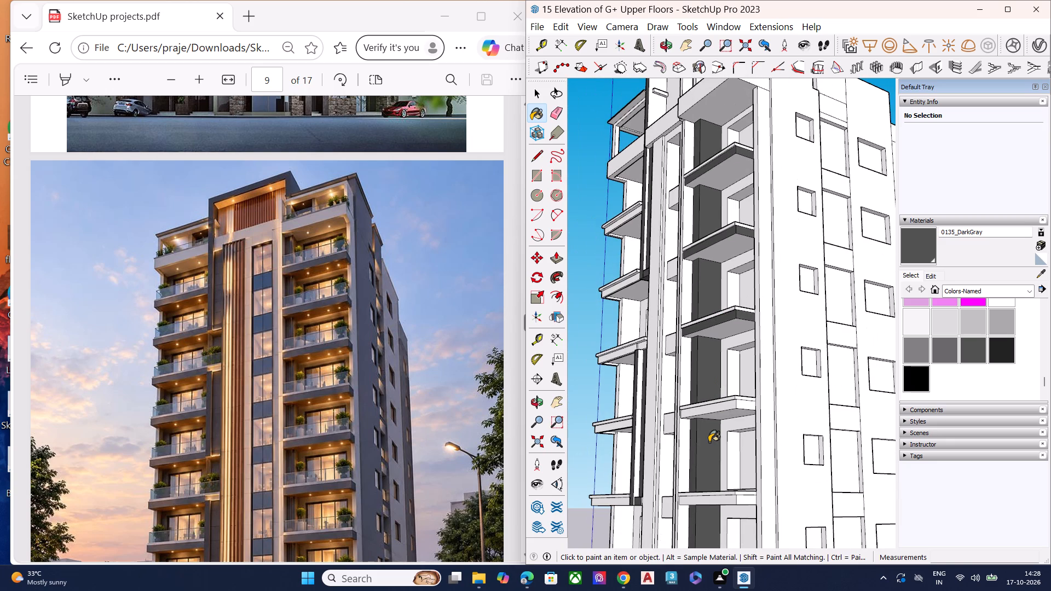
scroll(707, 444, "up", 6)
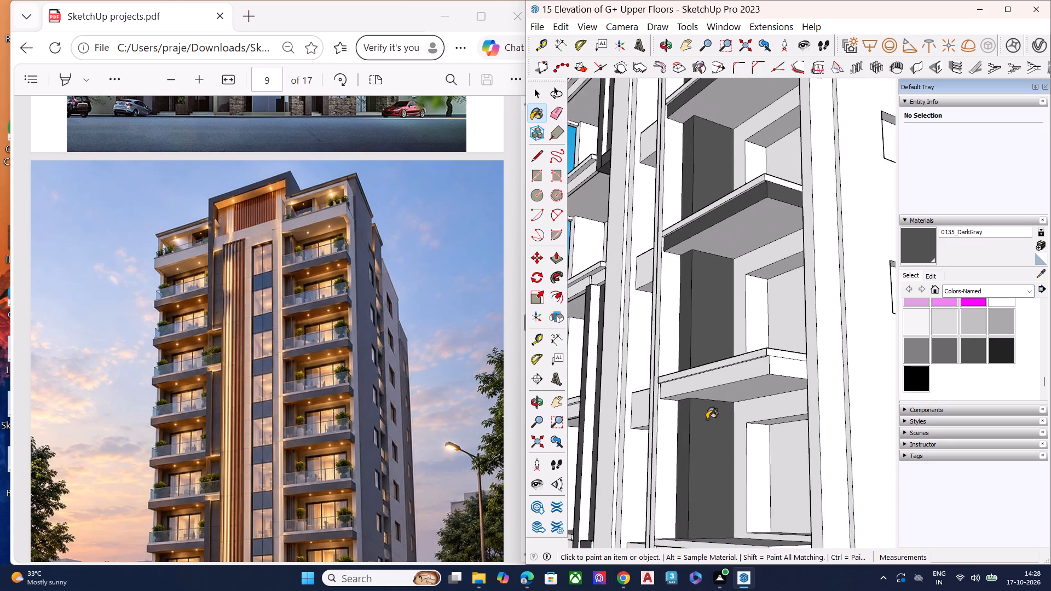
left_click(740, 373)
left_click(781, 369)
scroll(751, 387, "down", 7)
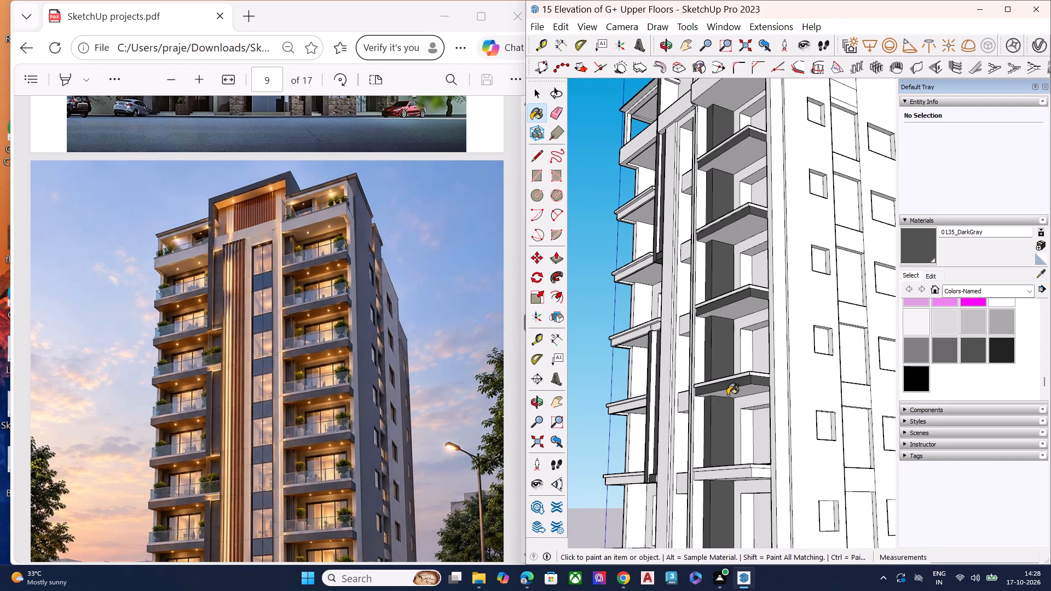
scroll(633, 372, "down", 5)
scroll(705, 462, "up", 7)
scroll(703, 462, "down", 1)
scroll(703, 462, "up", 2)
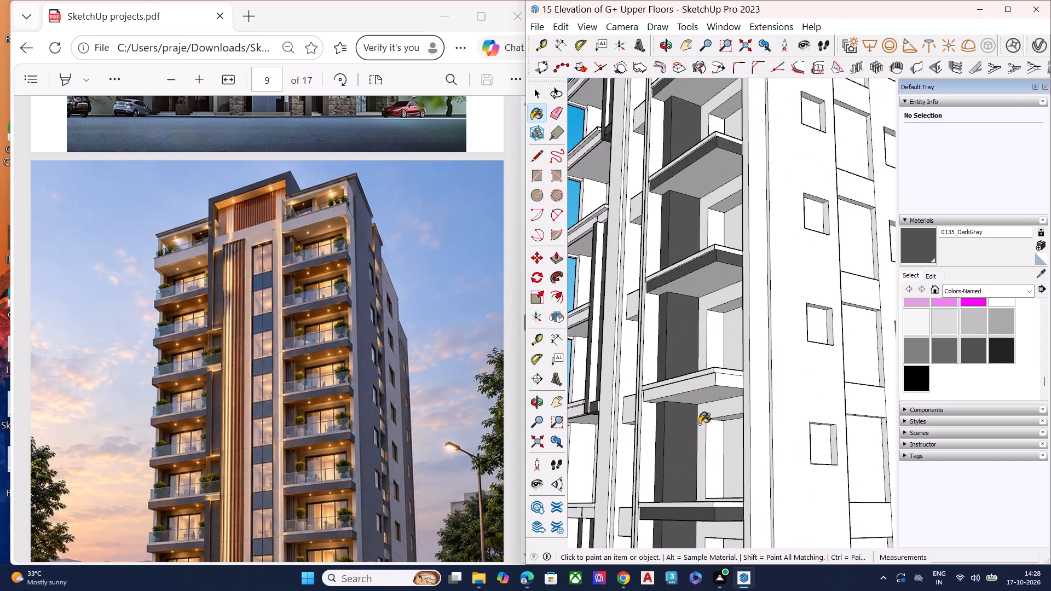
scroll(696, 401, "up", 1)
scroll(696, 401, "down", 1)
scroll(696, 401, "up", 6)
left_click(704, 363)
left_click(754, 357)
scroll(663, 321, "down", 7)
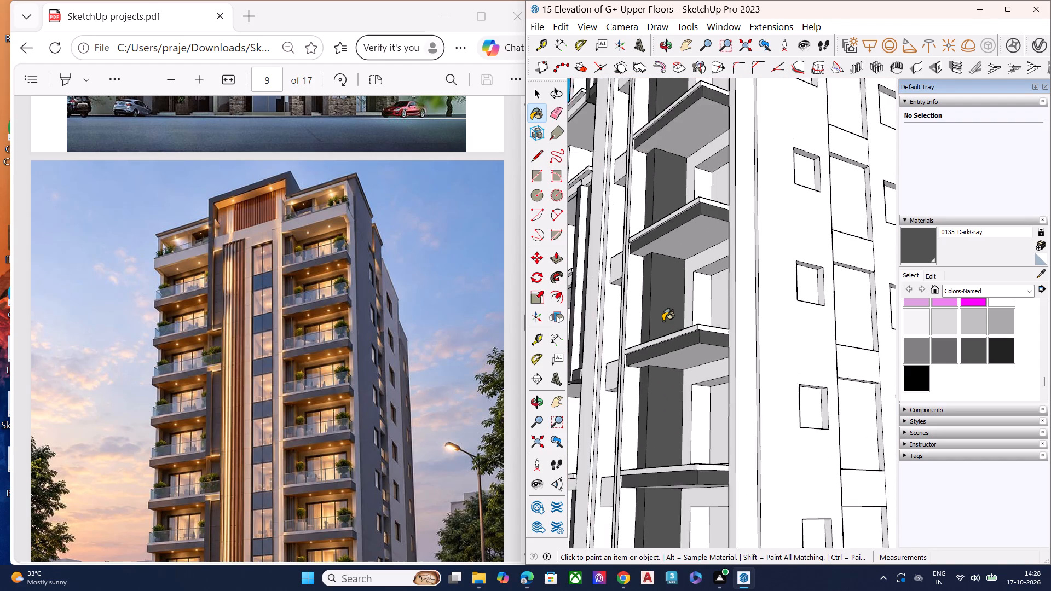
Paint the two uppermost spandrel panels in the narrow central window strip dark gray.
scroll(663, 321, "down", 4)
scroll(663, 440, "up", 2)
scroll(658, 363, "down", 10)
middle_click_drag(652, 406, 879, 511)
scroll(677, 258, "up", 6)
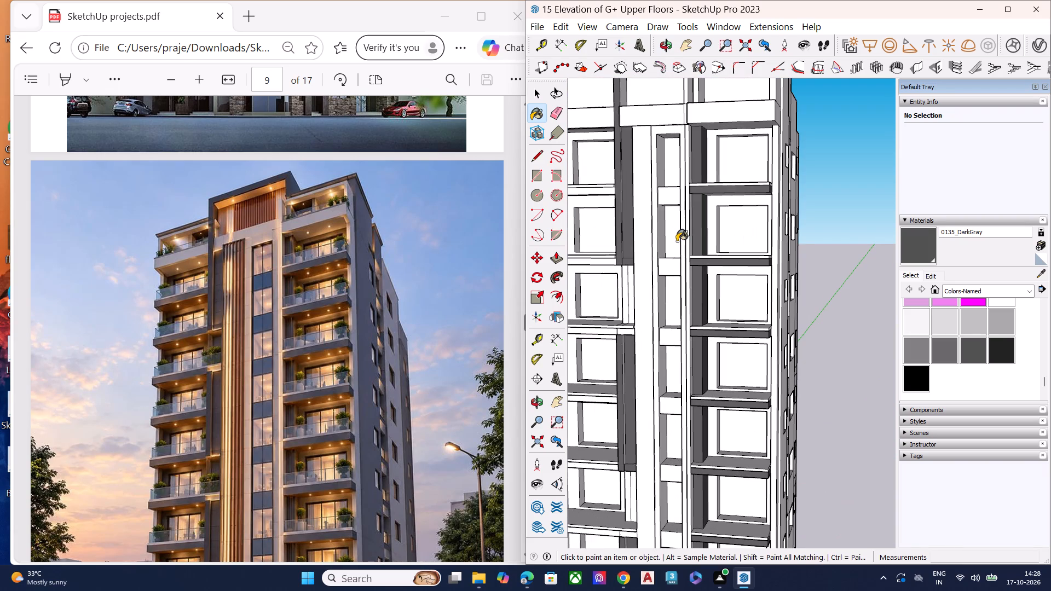
scroll(662, 264, "down", 7)
scroll(654, 208, "up", 2)
scroll(654, 205, "down", 1)
scroll(654, 205, "up", 1)
scroll(654, 205, "down", 2)
scroll(654, 205, "up", 5)
scroll(667, 277, "up", 2)
scroll(667, 277, "down", 1)
scroll(667, 277, "up", 9)
left_click(668, 273)
left_click(675, 445)
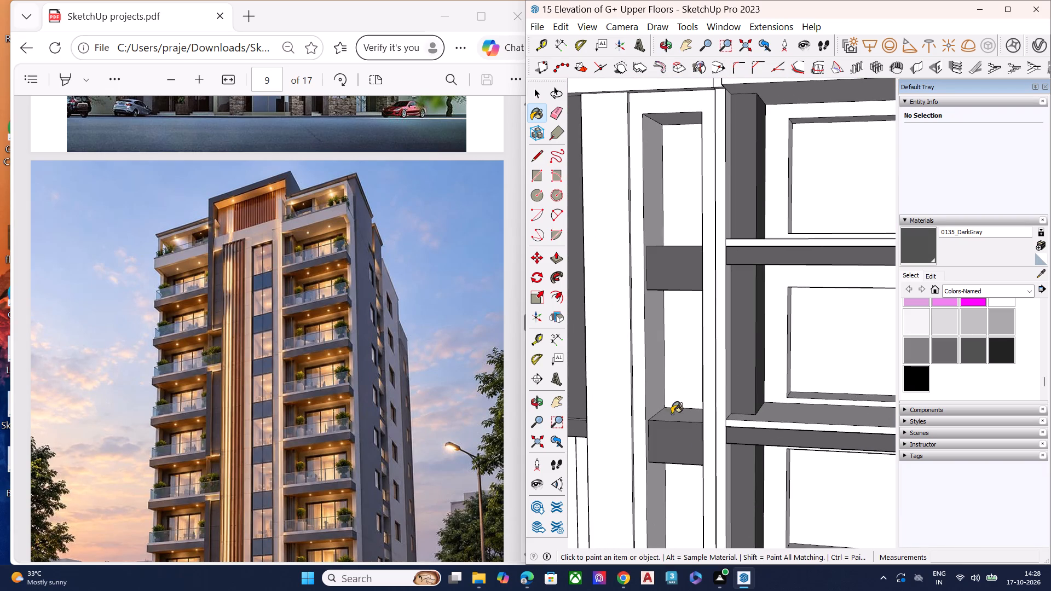
Paint the third and fourth spandrel panels from the top of the central window strip dark gray.
scroll(661, 303, "down", 4)
scroll(661, 303, "up", 2)
scroll(661, 303, "down", 1)
scroll(661, 303, "up", 1)
scroll(661, 302, "down", 2)
scroll(661, 487, "up", 1)
middle_click_drag(654, 462, 656, 356)
scroll(652, 396, "up", 1)
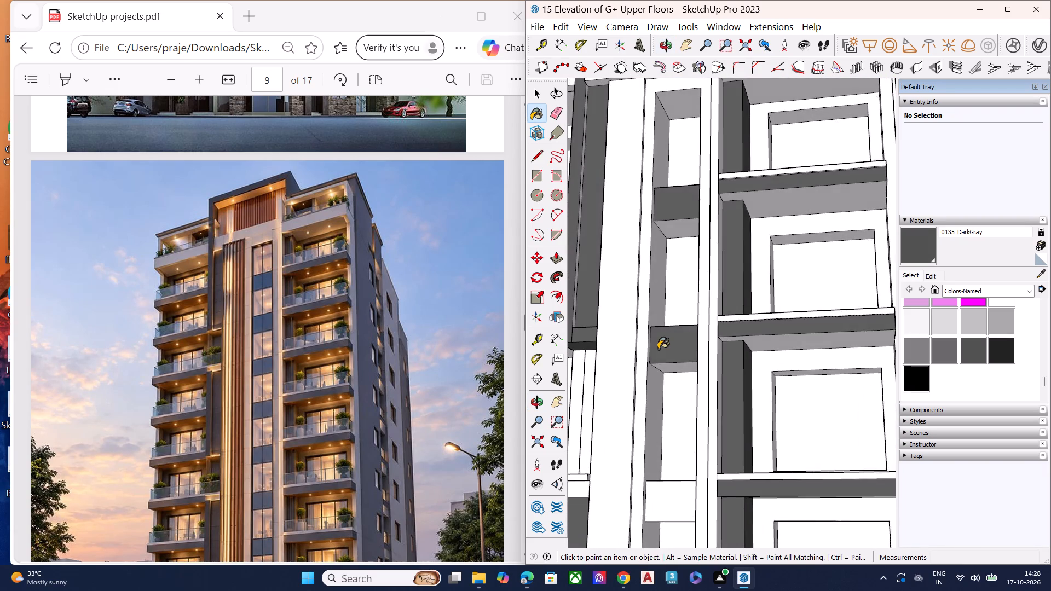
scroll(658, 349, "down", 4)
scroll(670, 457, "up", 1)
scroll(670, 457, "down", 4)
scroll(670, 458, "up", 3)
left_click(670, 458)
scroll(670, 356, "down", 7)
scroll(668, 459, "up", 1)
scroll(667, 465, "down", 1)
scroll(667, 465, "up", 1)
scroll(667, 466, "down", 1)
scroll(666, 466, "up", 2)
scroll(666, 467, "down", 1)
scroll(666, 467, "up", 3)
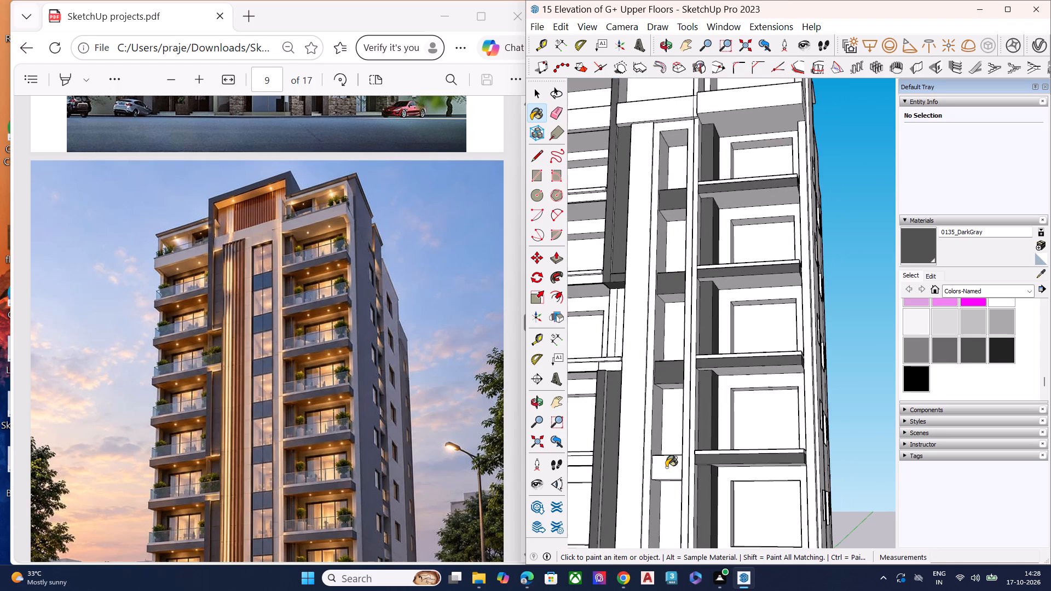
left_click(666, 467)
Paint the three remaining lower spandrel panels of the central window strip dark gray.
scroll(662, 362, "down", 7)
scroll(664, 523, "up", 4)
scroll(665, 524, "down", 3)
scroll(665, 524, "up", 3)
left_click(657, 404)
scroll(667, 380, "down", 1)
scroll(667, 380, "up", 1)
scroll(667, 380, "down", 5)
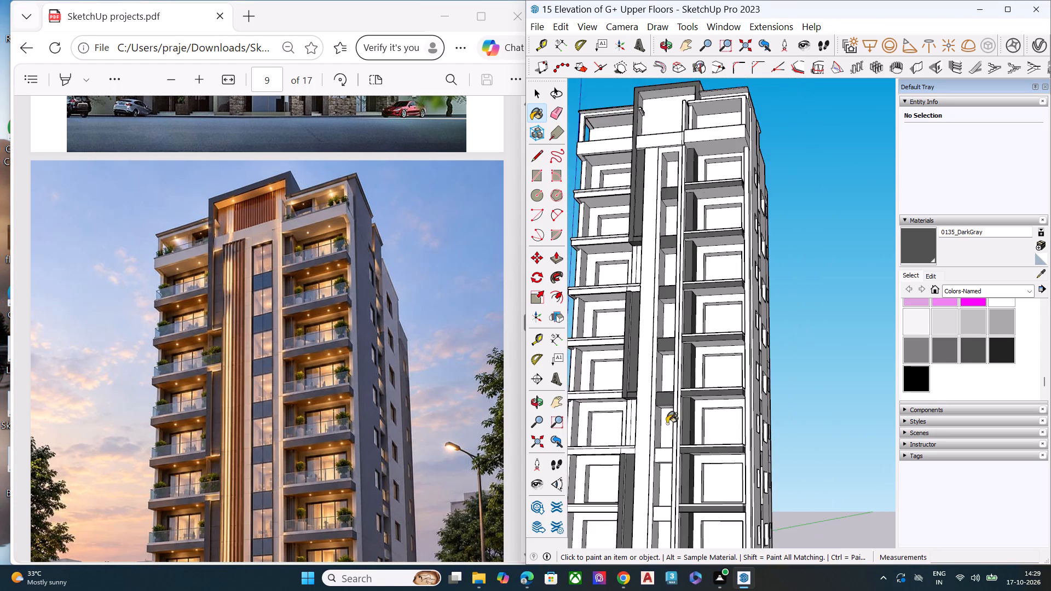
scroll(664, 459, "up", 4)
scroll(662, 461, "down", 1)
scroll(662, 461, "up", 2)
left_click(661, 451)
scroll(655, 389, "down", 2)
scroll(655, 389, "up", 1)
scroll(655, 389, "down", 11)
scroll(655, 469, "up", 6)
left_click(656, 461)
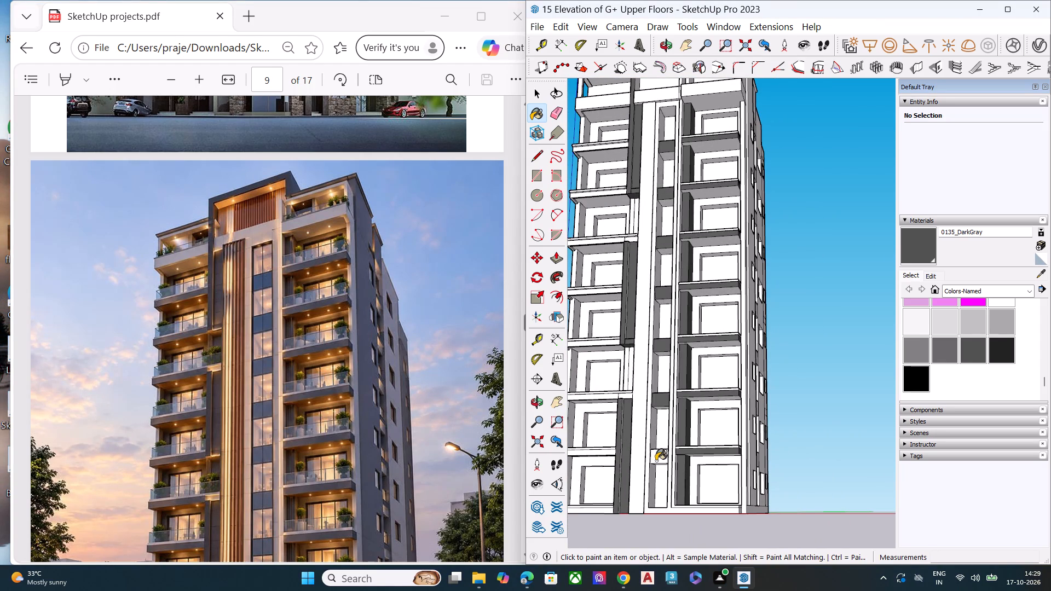
Paint the front edge, underside and outer side edge of the roof slab above the top right balcony dark gray.
scroll(718, 341, "down", 6)
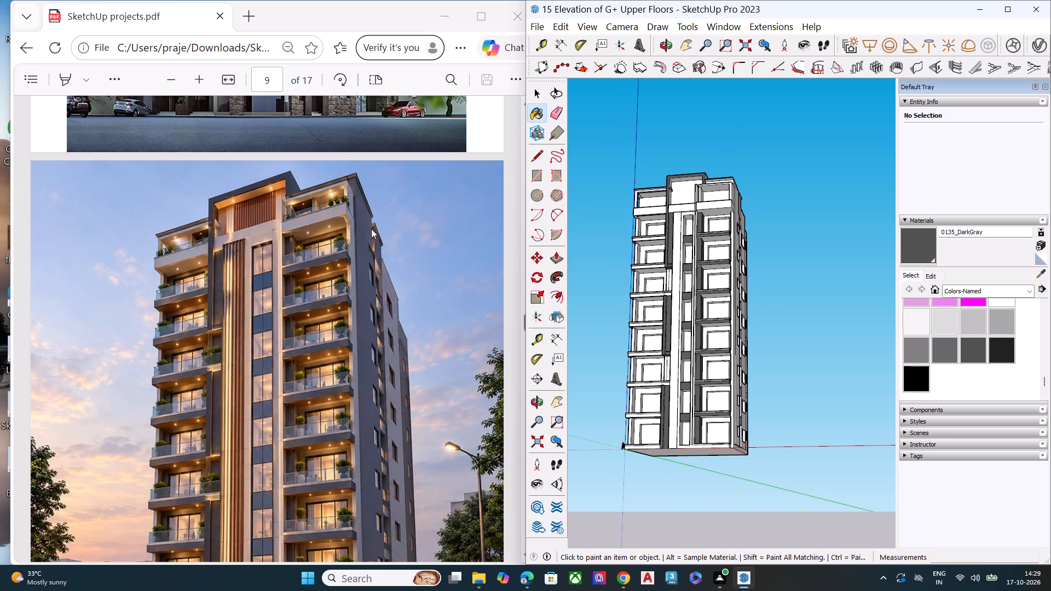
scroll(675, 309, "down", 3)
middle_click_drag(699, 349, 503, 396)
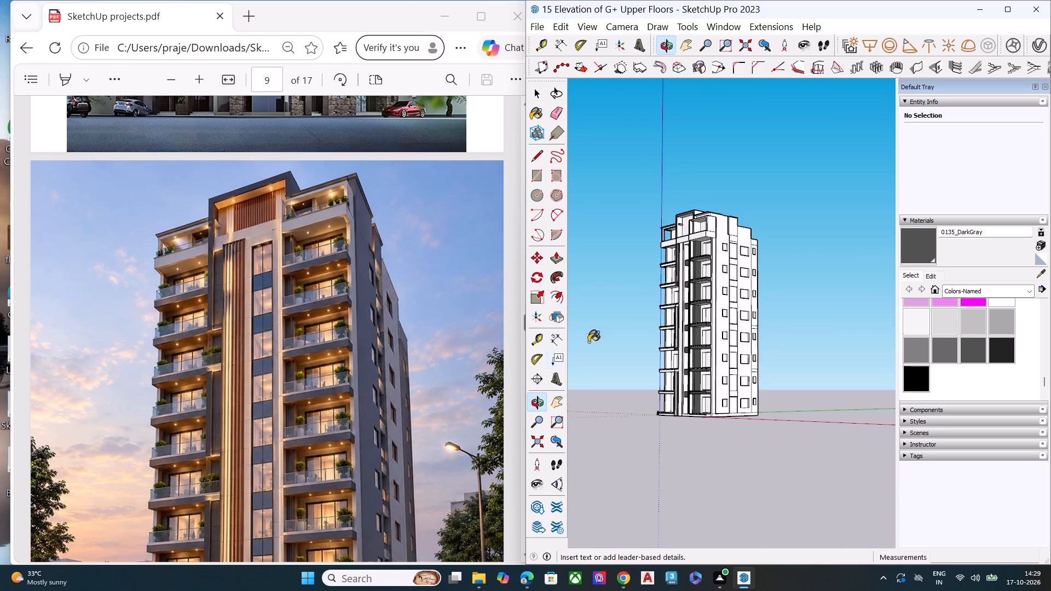
scroll(702, 180, "up", 12)
scroll(714, 230, "up", 11)
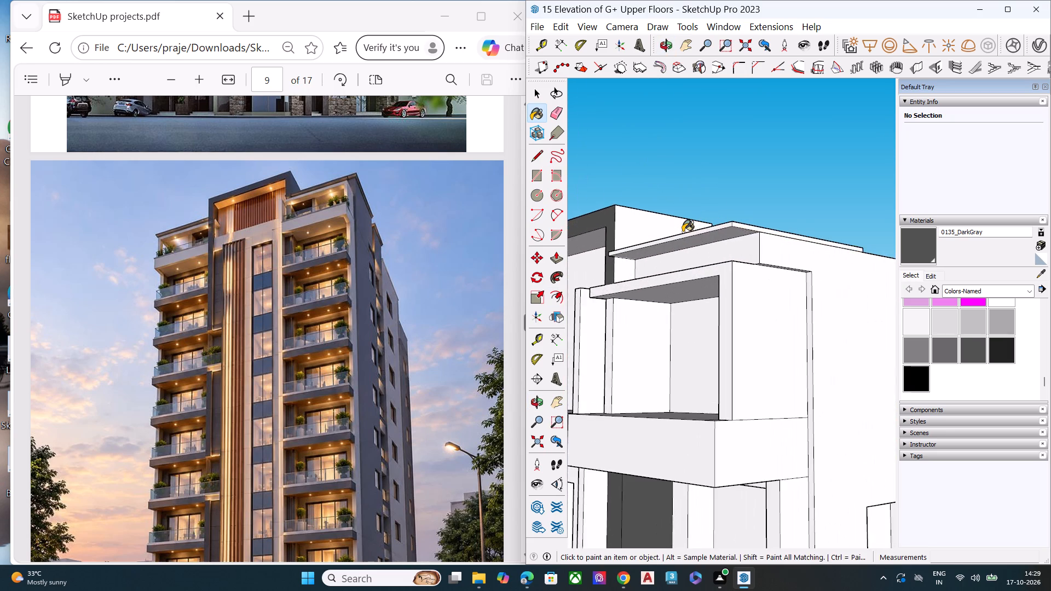
scroll(683, 232, "up", 8)
left_click(675, 240)
left_click(709, 250)
left_click(824, 215)
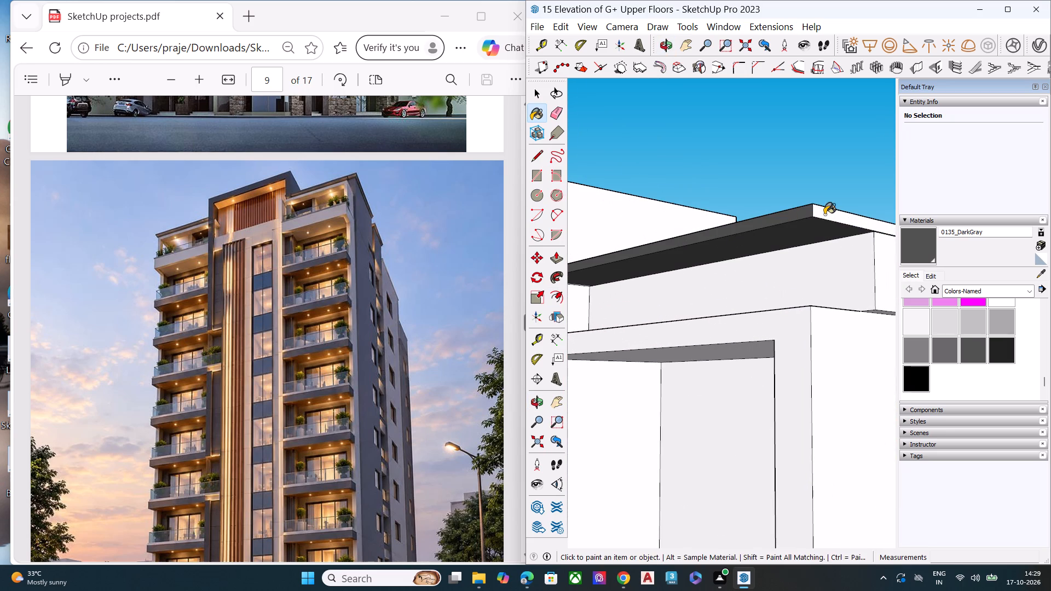
Push/Pull the outer side edge of the dark gray roof slab outward to extend its overhang past the side wall.
scroll(728, 218, "down", 8)
scroll(728, 218, "up", 1)
scroll(729, 218, "down", 12)
middle_click_drag(744, 256, 766, 408)
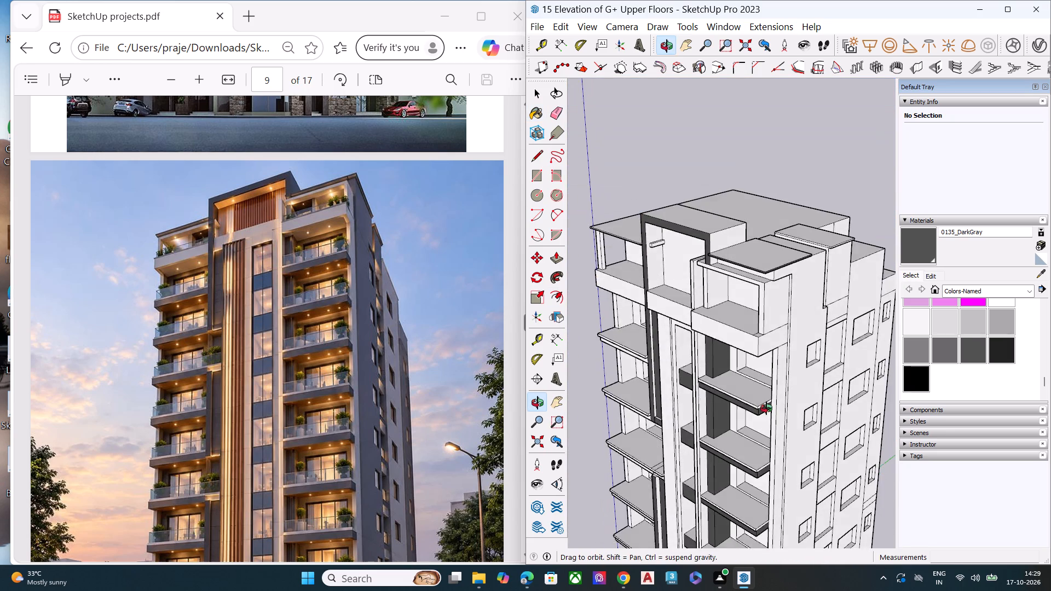
middle_click_drag(766, 408, 895, 187)
scroll(803, 199, "up", 4)
scroll(799, 212, "down", 1)
scroll(798, 217, "up", 5)
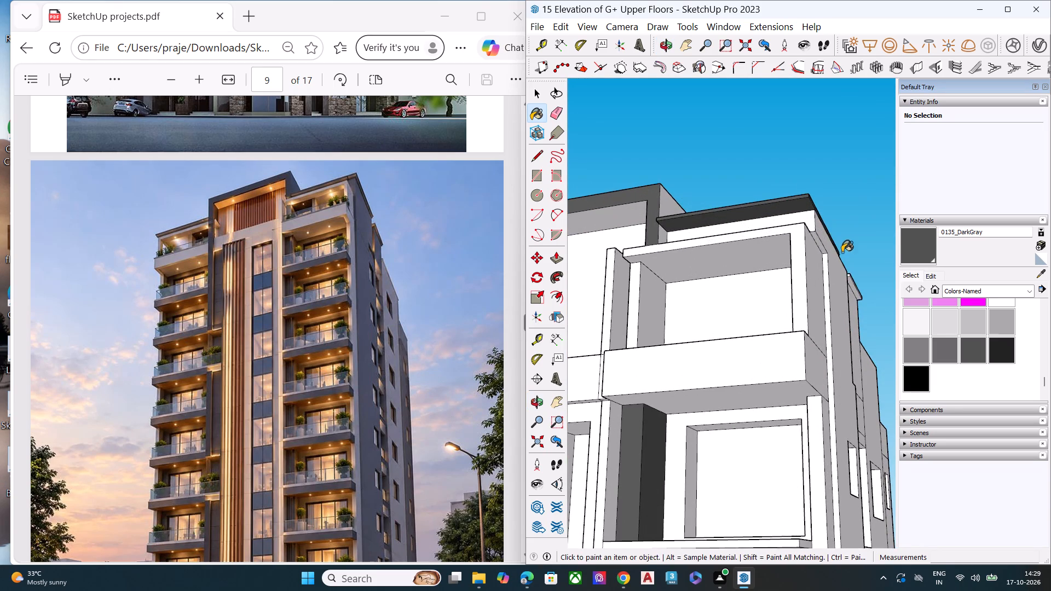
scroll(838, 255, "up", 10)
middle_click_drag(790, 303, 780, 420)
scroll(802, 289, "up", 8)
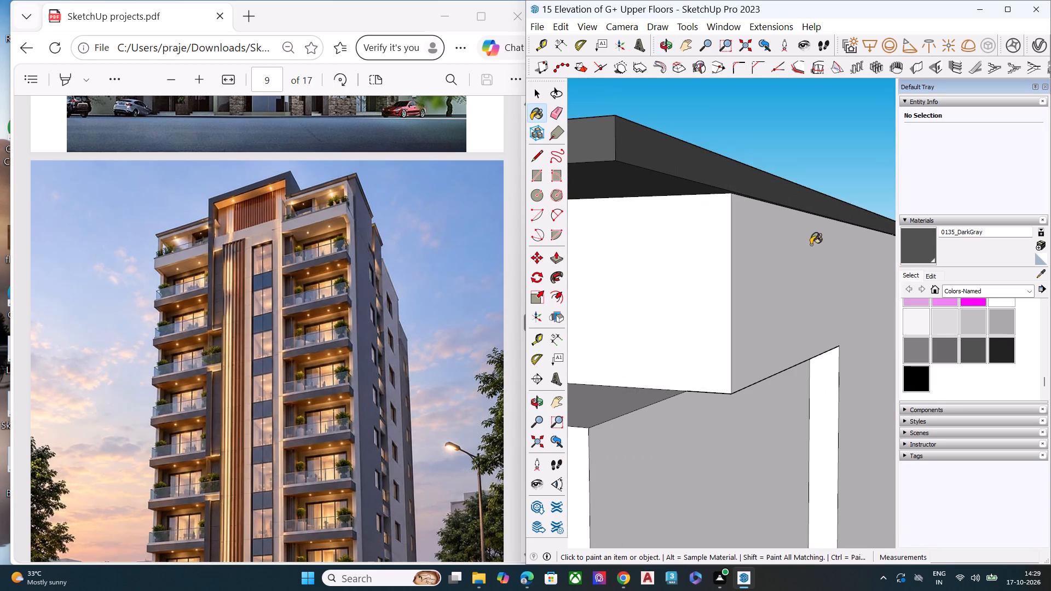
key("space")
left_click(764, 181)
key("p")
left_click(763, 181)
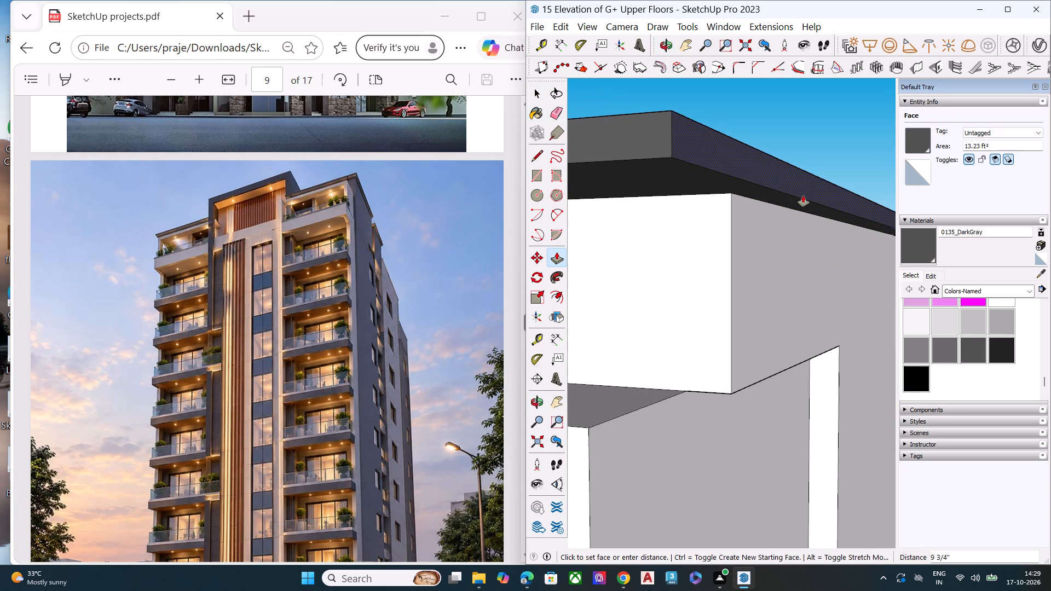
left_click(835, 196)
key("space")
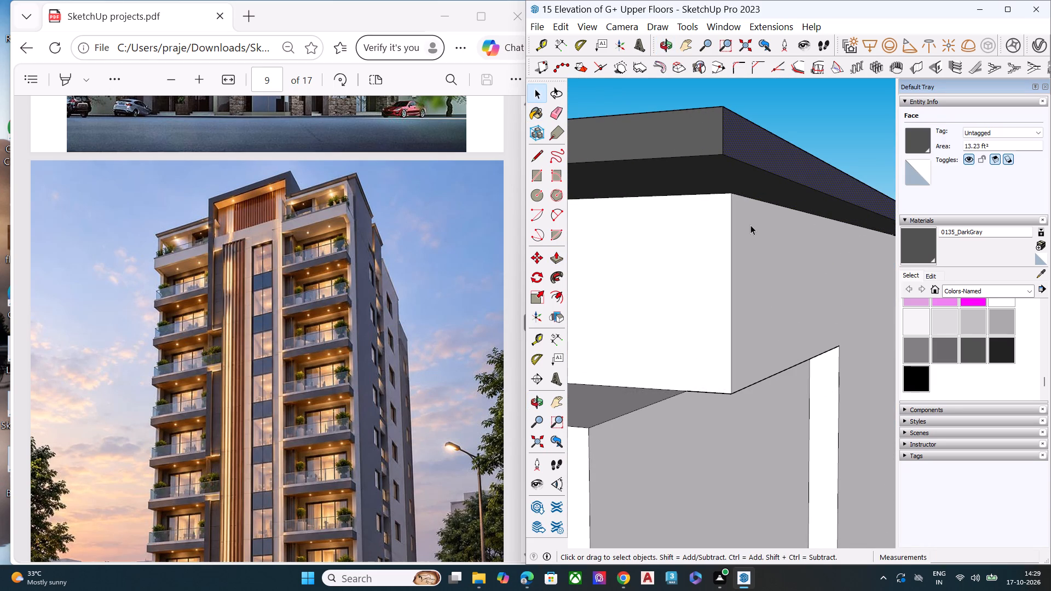
scroll(750, 225, "down", 6)
scroll(710, 231, "up", 1)
scroll(711, 231, "down", 2)
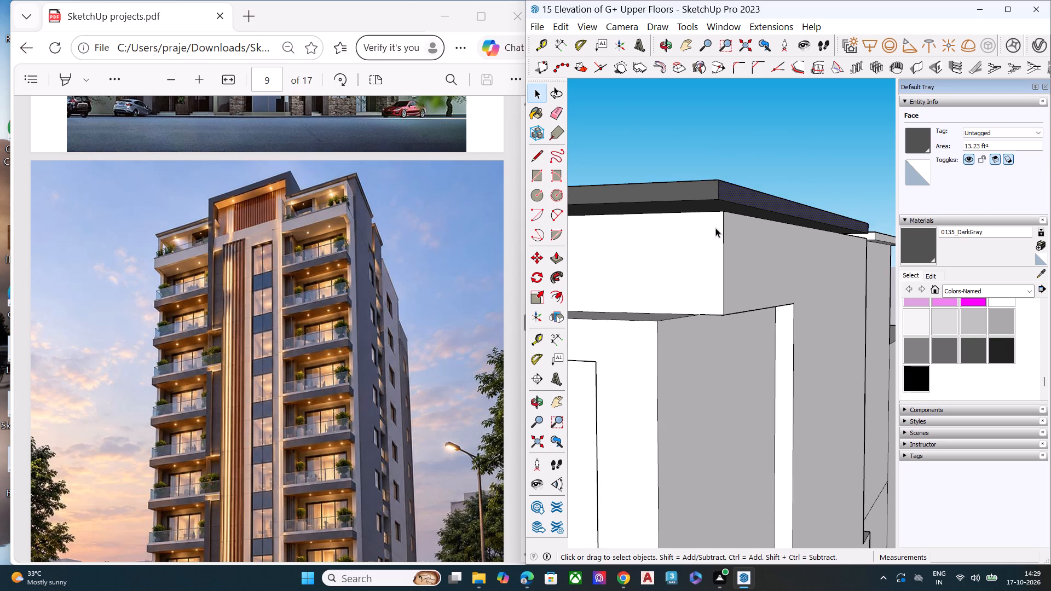
scroll(715, 228, "down", 14)
scroll(715, 228, "up", 1)
key("space")
scroll(715, 228, "down", 1)
double_click(712, 176)
Examine the tower from top to base, checking the painted right balconies, window strip and roof slab against the reference.
scroll(741, 214, "down", 6)
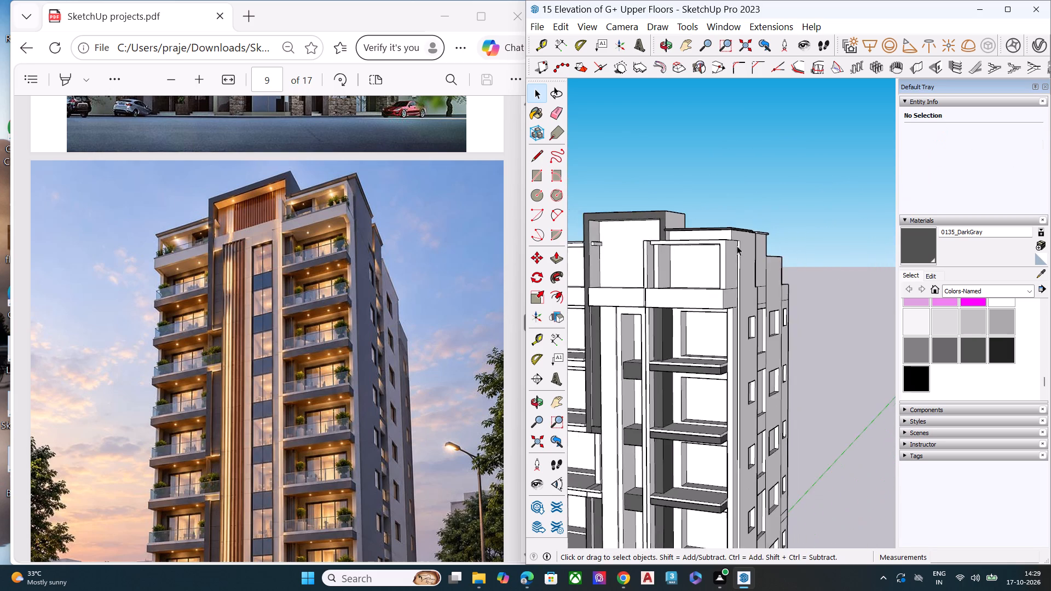
scroll(737, 246, "down", 8)
middle_click_drag(723, 274, 766, 181)
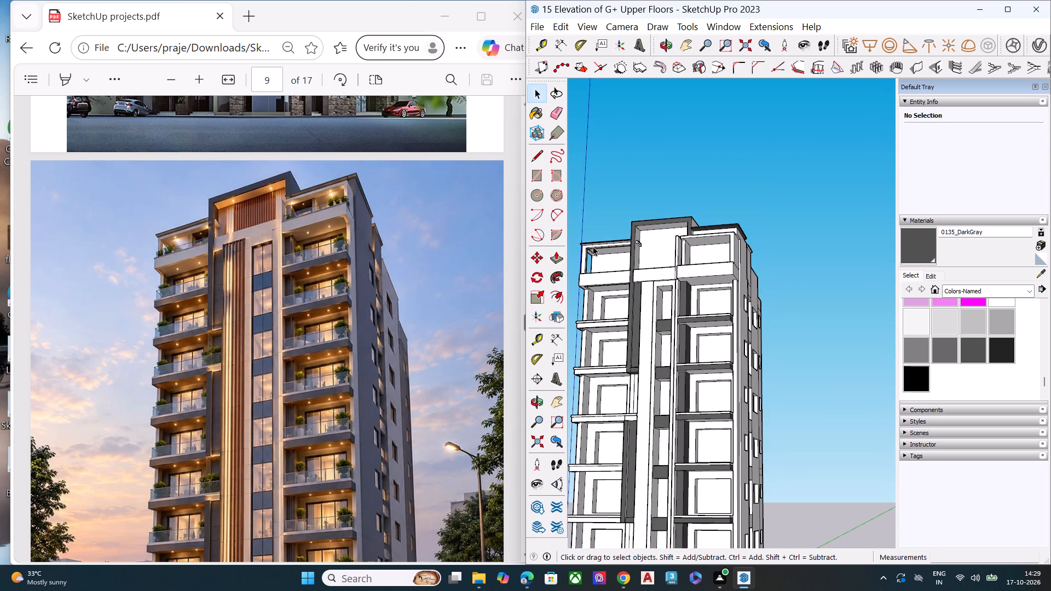
middle_click_drag(634, 303, 503, 306)
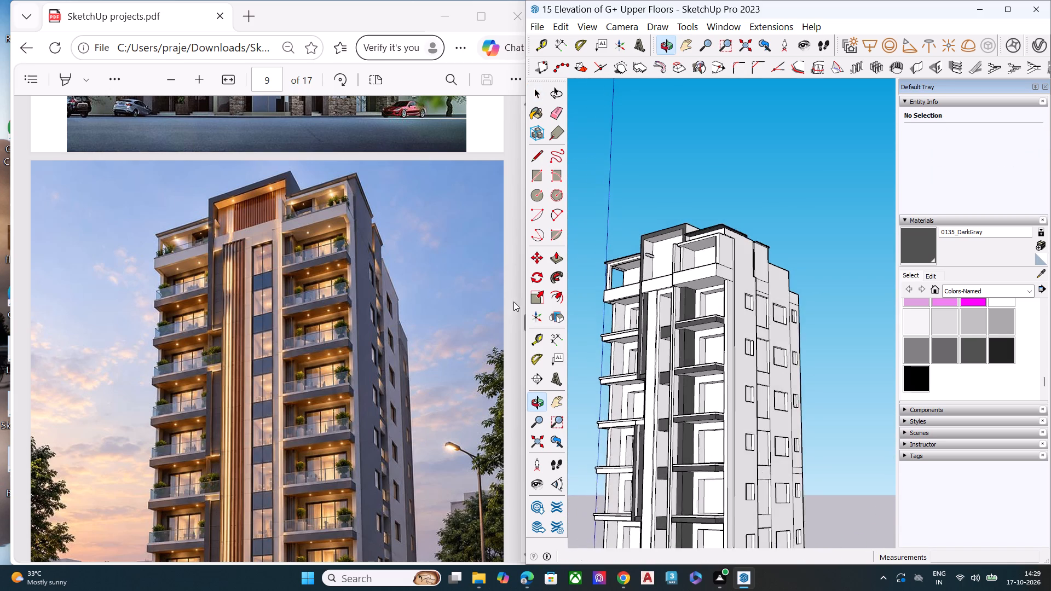
scroll(811, 190, "down", 1)
scroll(811, 189, "up", 2)
scroll(811, 189, "down", 1)
scroll(811, 189, "up", 1)
scroll(811, 189, "down", 1)
scroll(807, 190, "up", 4)
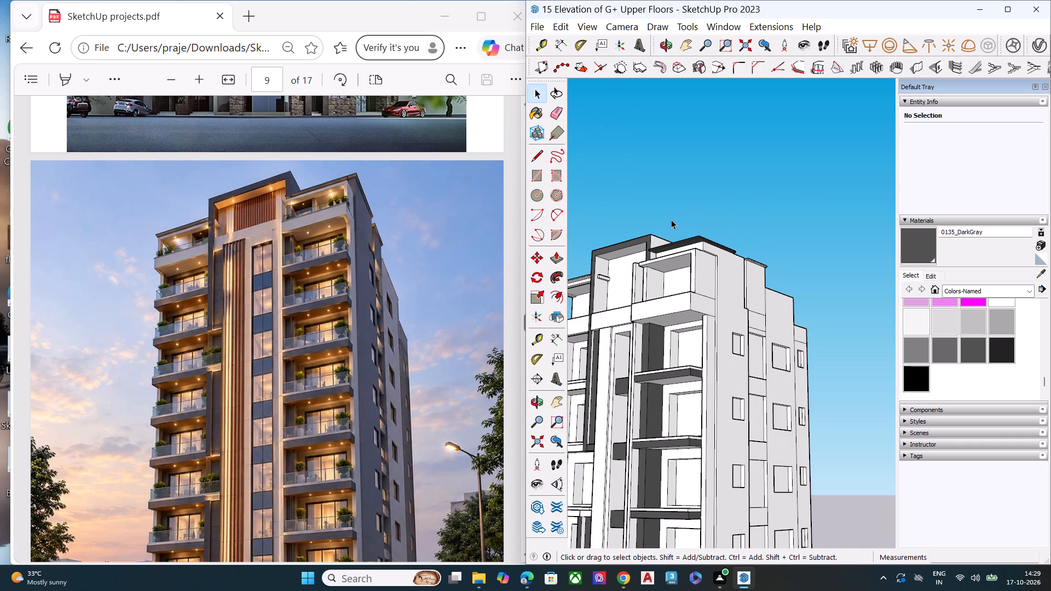
scroll(671, 219, "down", 7)
middle_click_drag(690, 294, 710, 260)
scroll(710, 260, "up", 1)
scroll(683, 269, "down", 7)
scroll(651, 468, "up", 13)
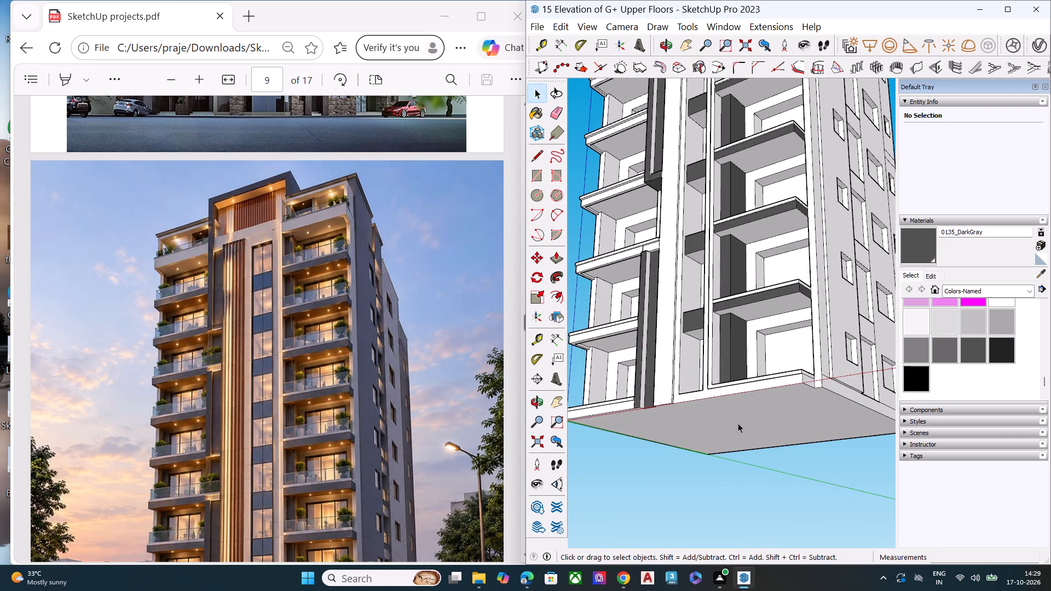
Paint the outer side, front band and underside of the lowest left balcony slab above the base dark gray.
scroll(824, 323, "down", 4)
left_click(926, 242)
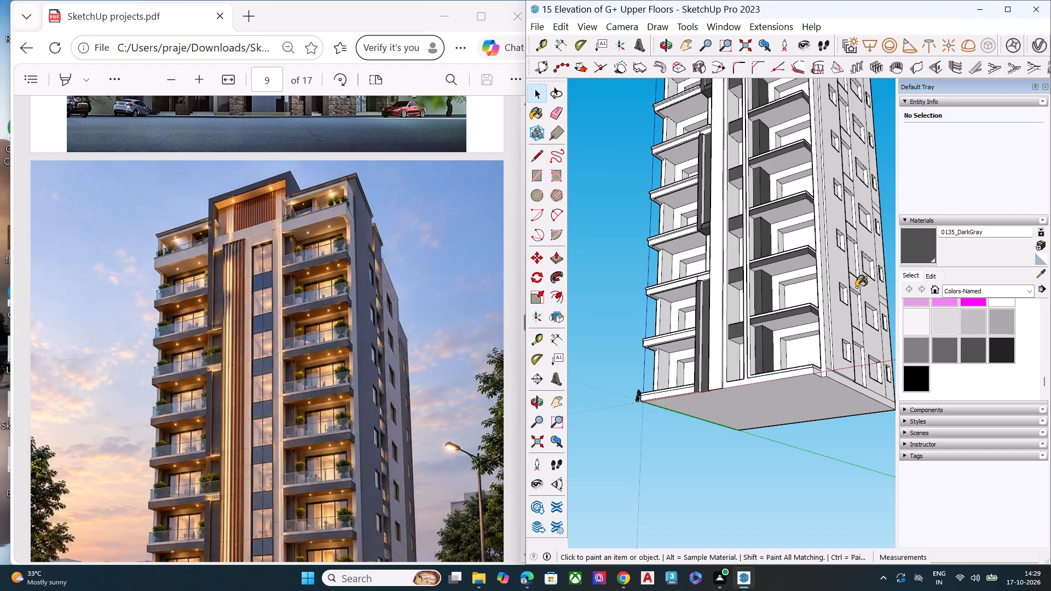
middle_click_drag(839, 345, 932, 355)
middle_click_drag(657, 349, 890, 265)
scroll(748, 308, "up", 12)
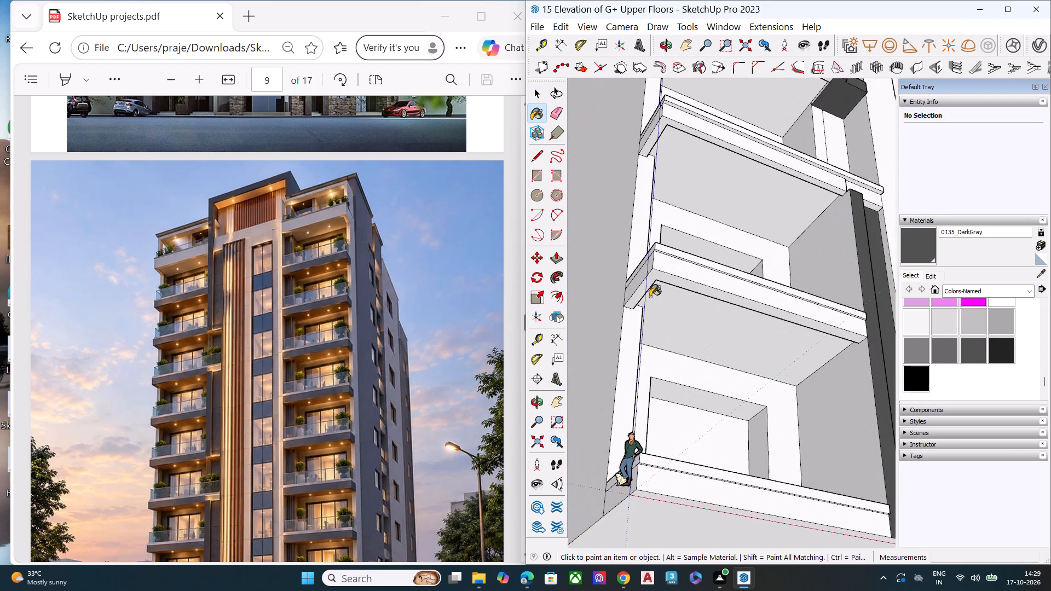
middle_click_drag(696, 266, 713, 216)
scroll(713, 216, "up", 4)
scroll(648, 218, "down", 2)
scroll(647, 219, "up", 3)
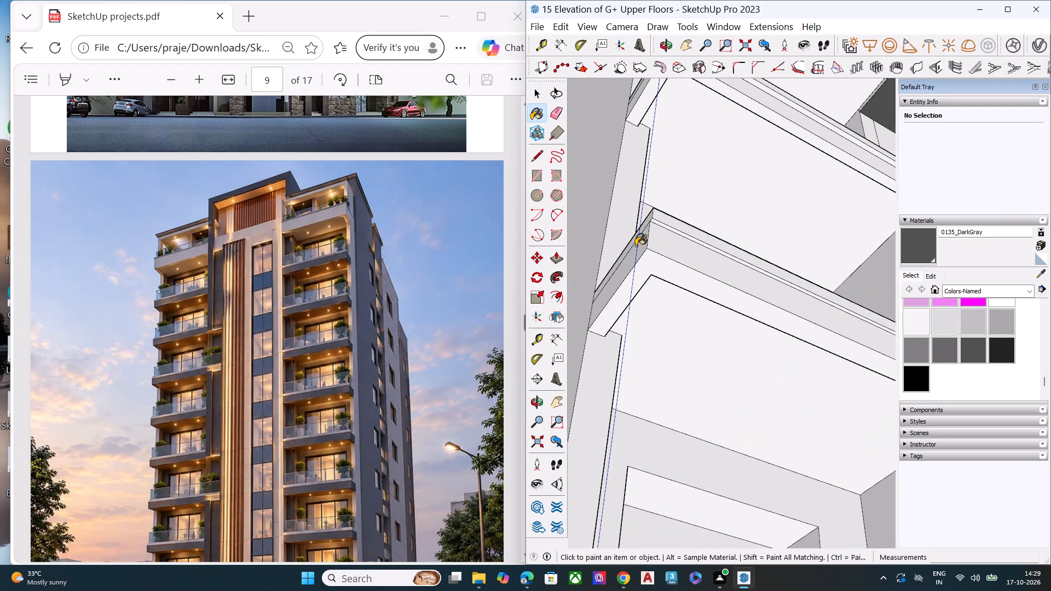
left_click(636, 246)
left_click(652, 242)
left_click(647, 258)
Paint the outer side, front band and underside of the second left balcony slab from the bottom dark gray.
scroll(652, 244, "up", 1)
scroll(654, 246, "down", 4)
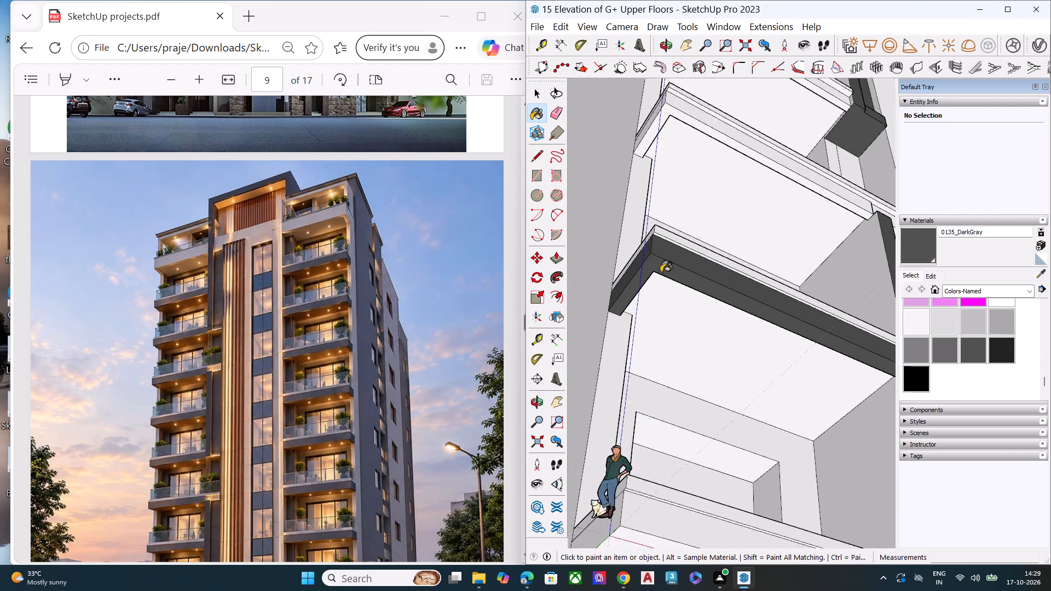
scroll(661, 273, "down", 13)
scroll(671, 174, "up", 9)
scroll(665, 245, "down", 1)
scroll(665, 245, "up", 5)
left_click(646, 280)
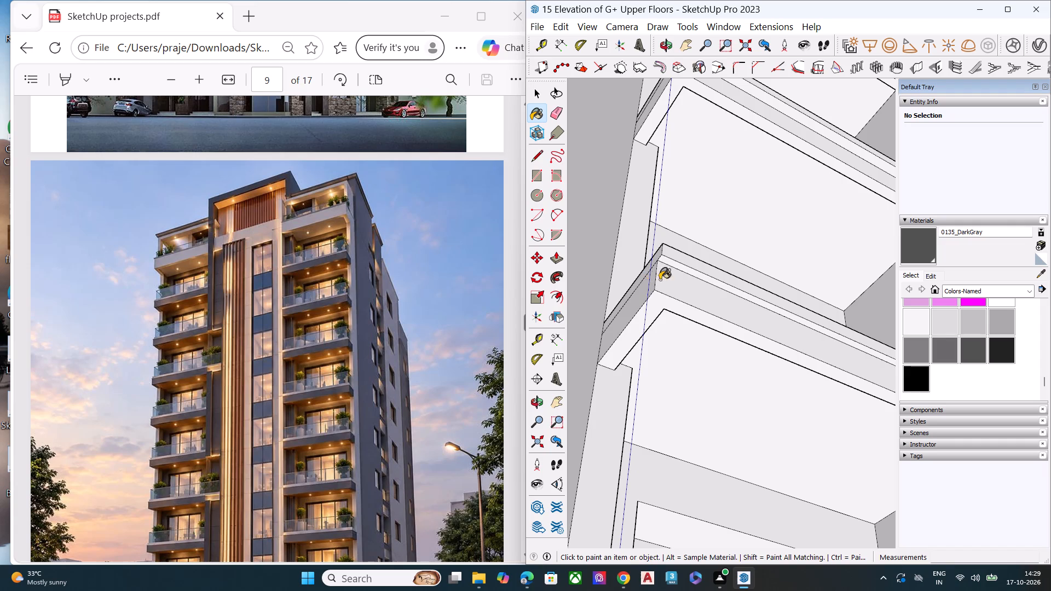
left_click(674, 281)
left_click(657, 301)
Paint the outer side, front band and underside of the third left balcony slab from the bottom dark gray.
scroll(665, 276, "down", 9)
scroll(660, 139, "up", 3)
scroll(660, 139, "down", 1)
scroll(660, 139, "up", 9)
scroll(681, 155, "down", 1)
scroll(680, 156, "up", 2)
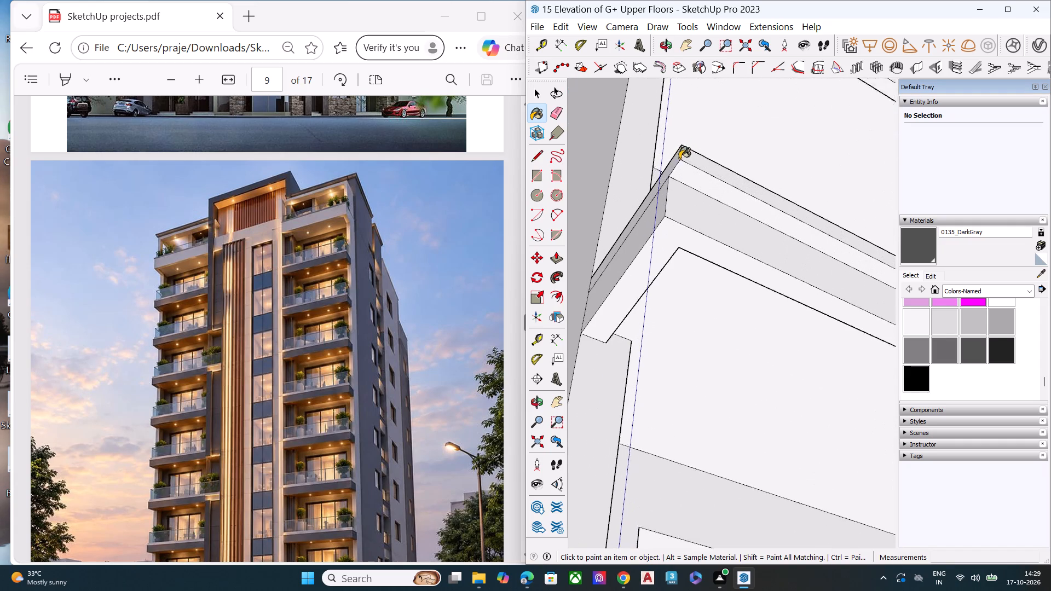
scroll(679, 159, "up", 1)
left_click(654, 203)
left_click(674, 212)
left_click(663, 239)
Paint the outer side, front band and underside of the fourth left balcony slab from the bottom dark gray.
scroll(663, 237, "down", 7)
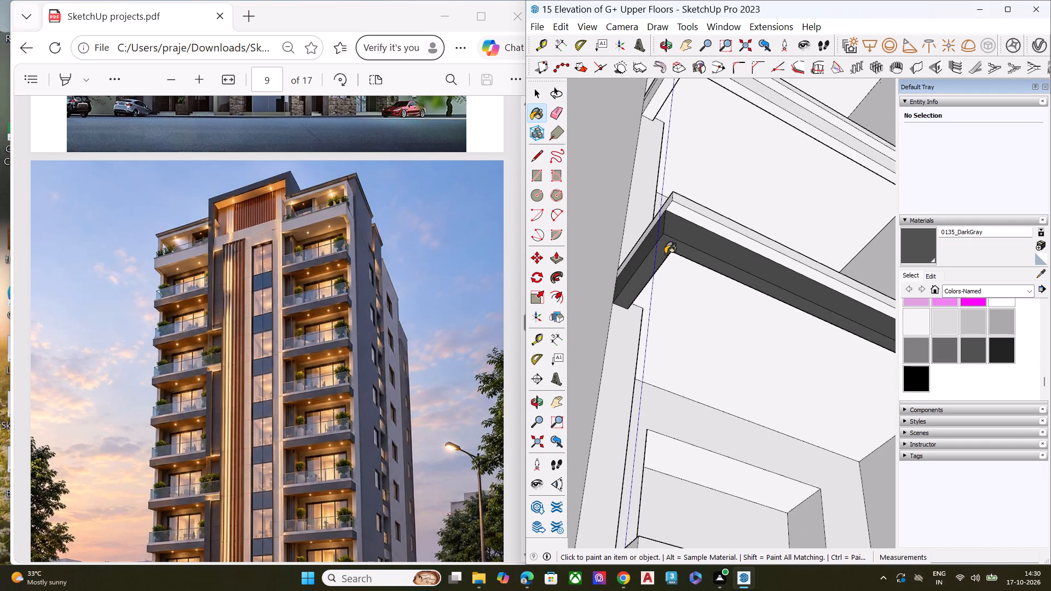
scroll(665, 254, "up", 1)
scroll(665, 254, "down", 6)
scroll(665, 256, "up", 1)
scroll(665, 256, "down", 2)
scroll(694, 90, "up", 6)
scroll(698, 73, "down", 1)
scroll(697, 74, "up", 2)
scroll(659, 121, "up", 7)
left_click(659, 136)
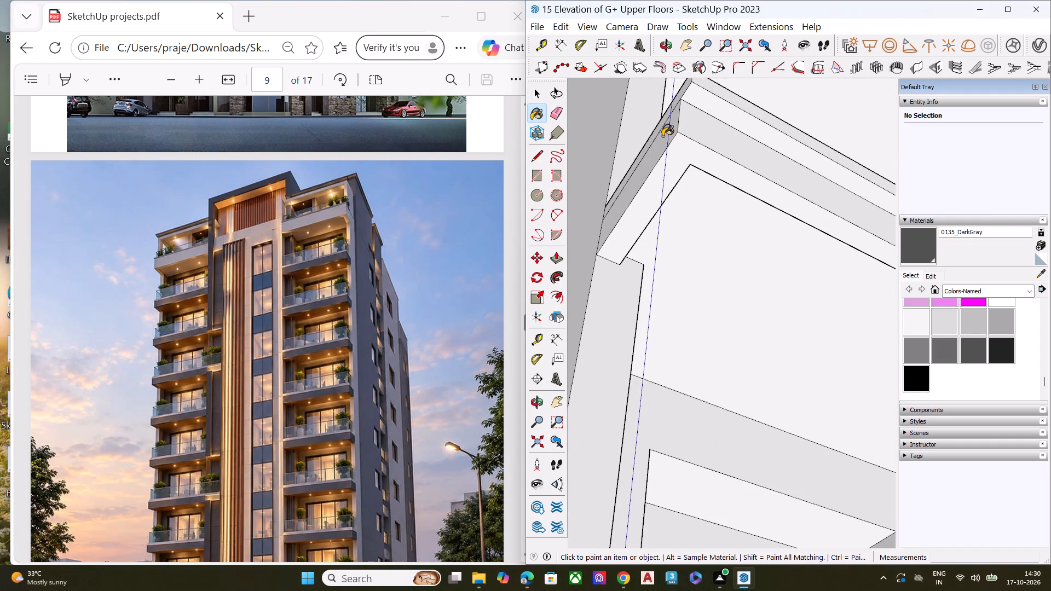
left_click(690, 130)
left_click(672, 154)
Paint the outer side, front band and underside of the uppermost regular left balcony slab, below the projecting top balcony, dark gray.
scroll(669, 172, "down", 18)
scroll(665, 241, "down", 2)
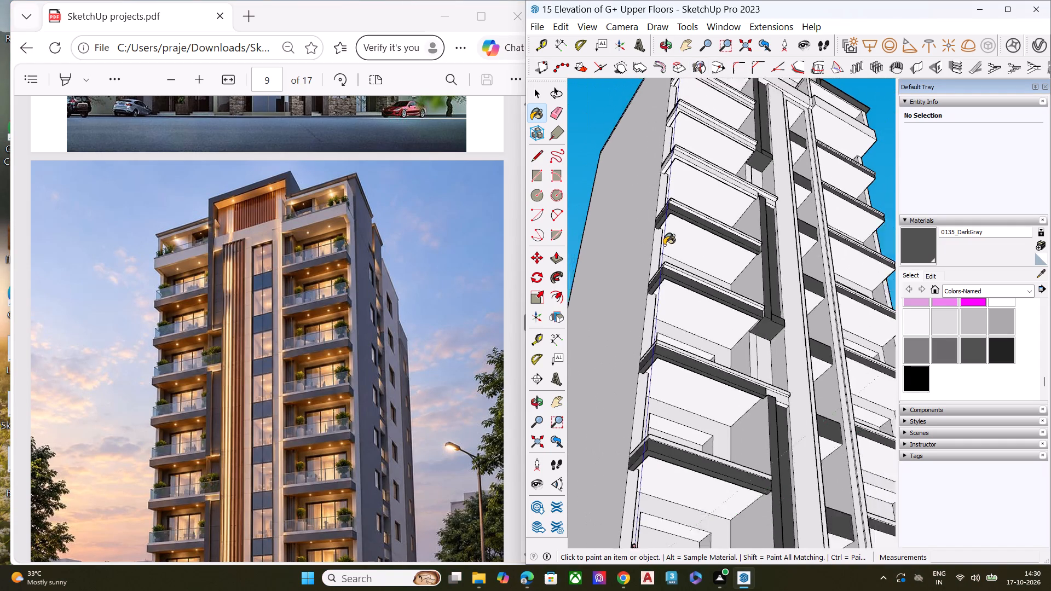
scroll(664, 245, "down", 4)
scroll(669, 103, "up", 4)
scroll(670, 101, "down", 1)
scroll(670, 101, "up", 4)
scroll(683, 161, "down", 1)
scroll(683, 161, "up", 1)
scroll(683, 161, "down", 1)
scroll(683, 161, "up", 1)
scroll(683, 160, "down", 3)
scroll(683, 160, "up", 15)
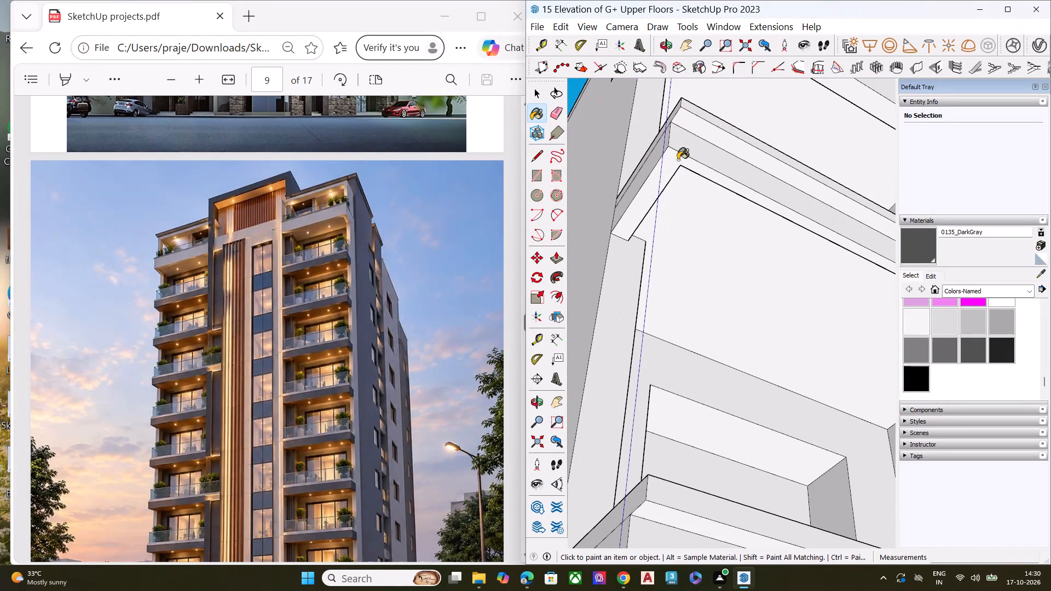
left_click(661, 142)
left_click(678, 142)
left_click(669, 154)
Paint the outer side, front band and underside of the two remaining unpainted left balcony slabs dark gray.
scroll(667, 149, "down", 8)
scroll(652, 312, "up", 4)
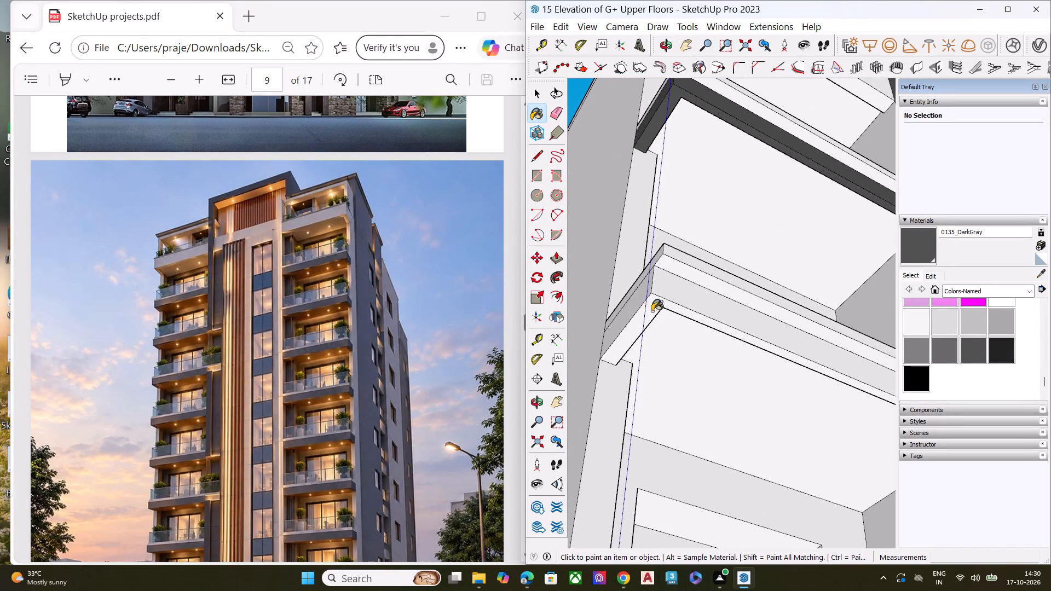
left_click(640, 288)
left_click(666, 286)
left_click(655, 304)
scroll(661, 199, "down", 8)
scroll(665, 190, "up", 2)
scroll(665, 190, "down", 3)
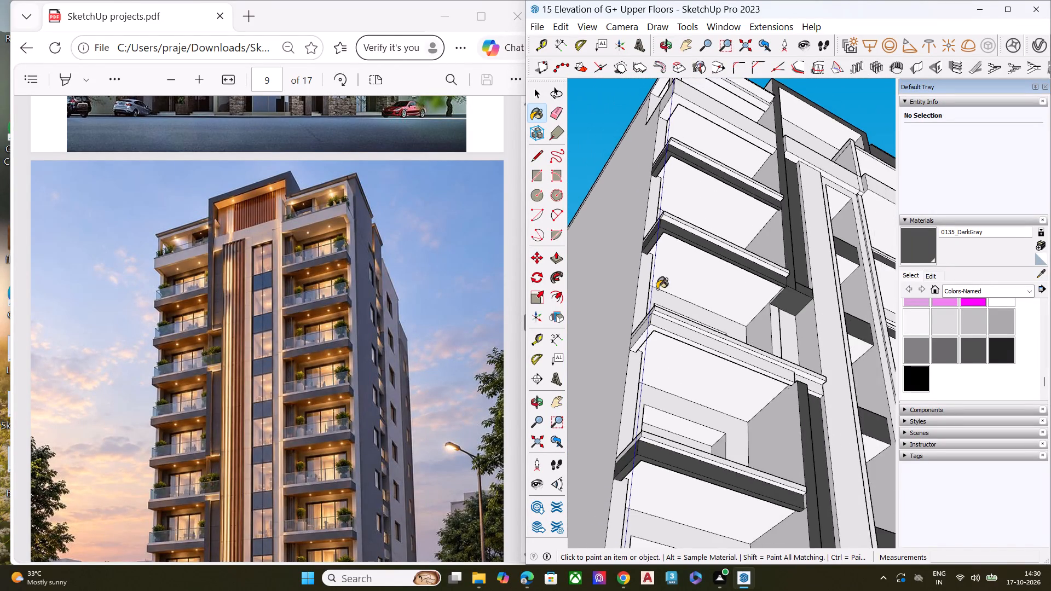
scroll(653, 314, "up", 10)
left_click(639, 289)
left_click(665, 275)
left_click(653, 285)
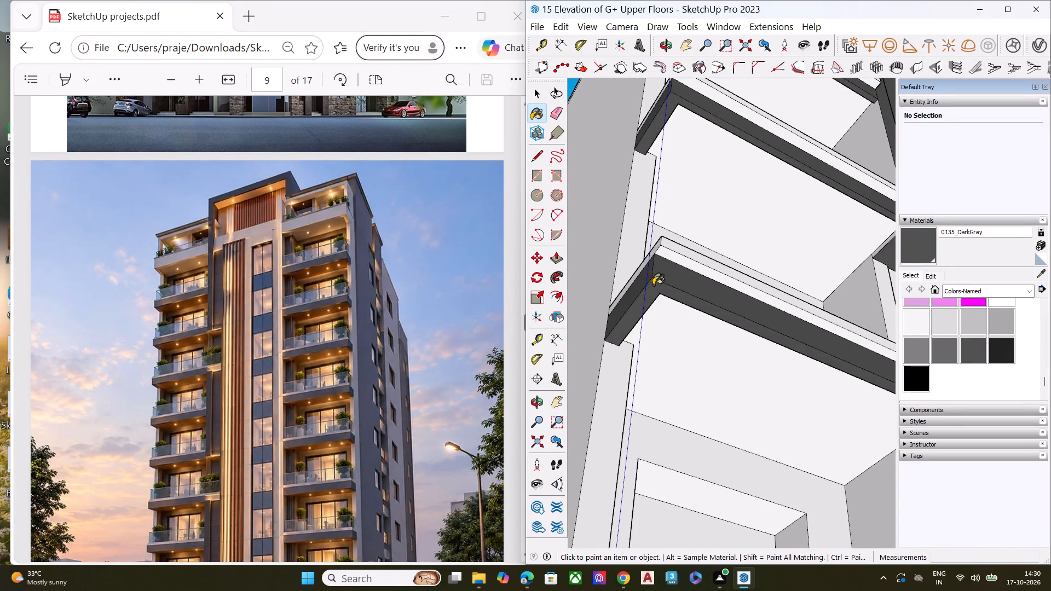
Examine the whole tower from below, the front and the left corner, checking the dark gray balcony bands.
scroll(639, 244, "down", 13)
middle_click_drag(692, 211, 689, 233)
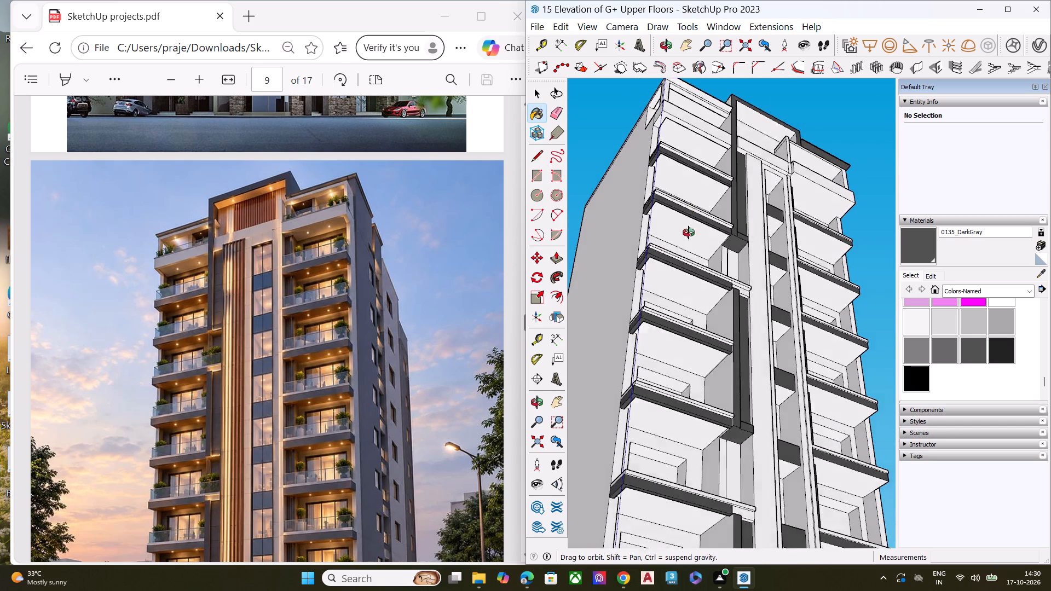
middle_click_drag(689, 233, 634, 311)
middle_click_drag(704, 210, 724, 280)
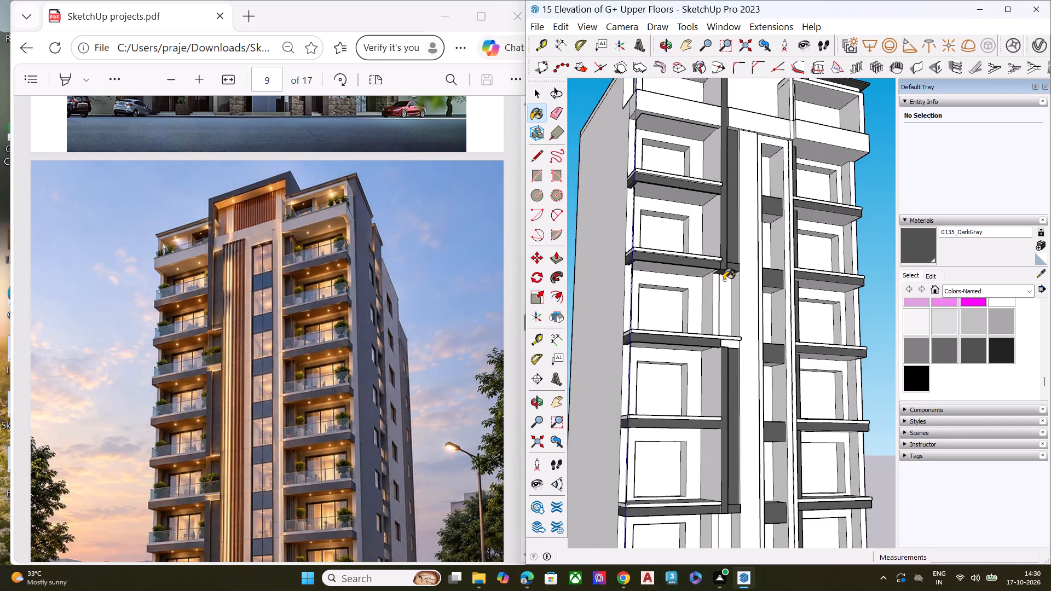
scroll(706, 245, "down", 6)
middle_click_drag(728, 262, 608, 300)
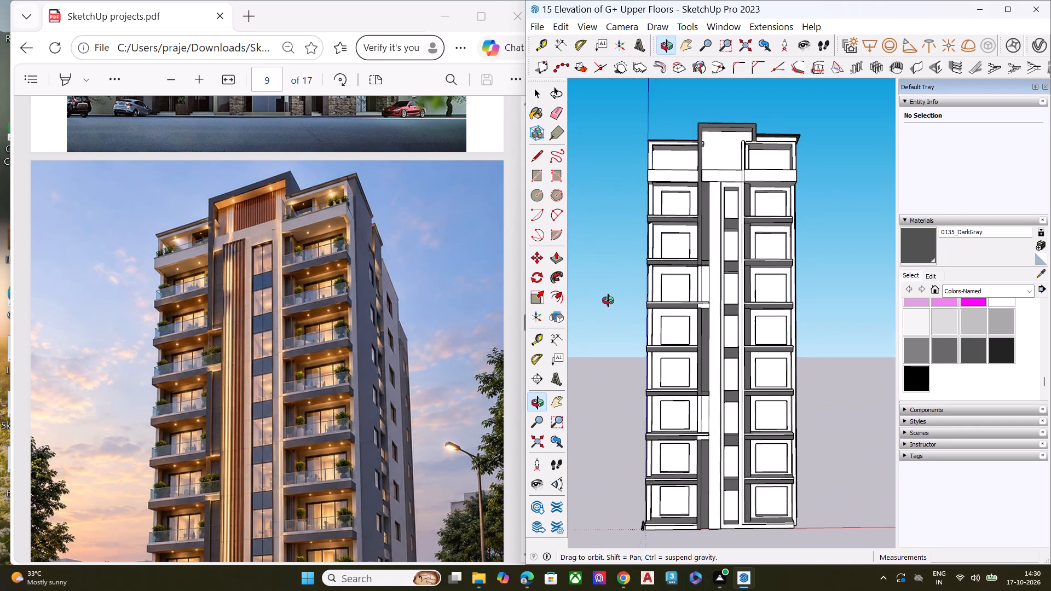
middle_click_drag(608, 300, 764, 313)
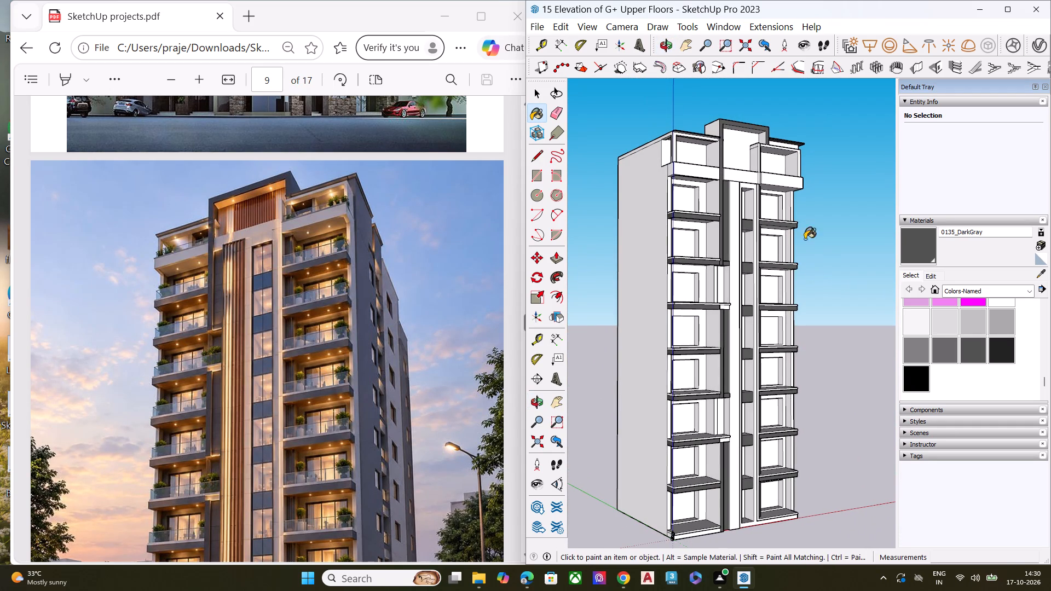
Render the full tower view with V-Ray and inspect the dark gray bands in the rendered image.
left_click(1002, 9)
scroll(604, 63, "down", 2)
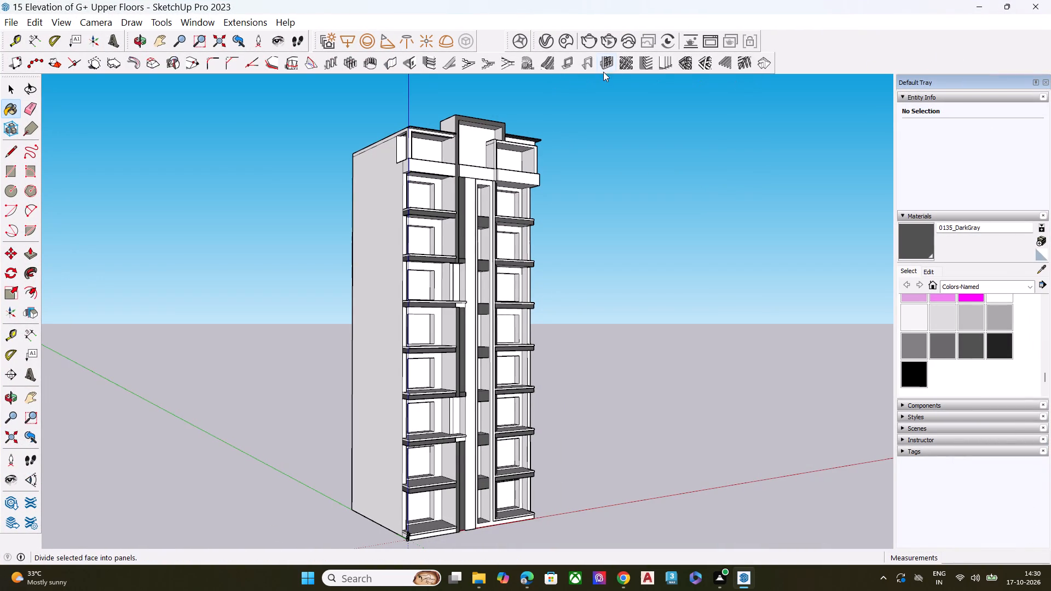
scroll(603, 72, "down", 3)
left_click(584, 41)
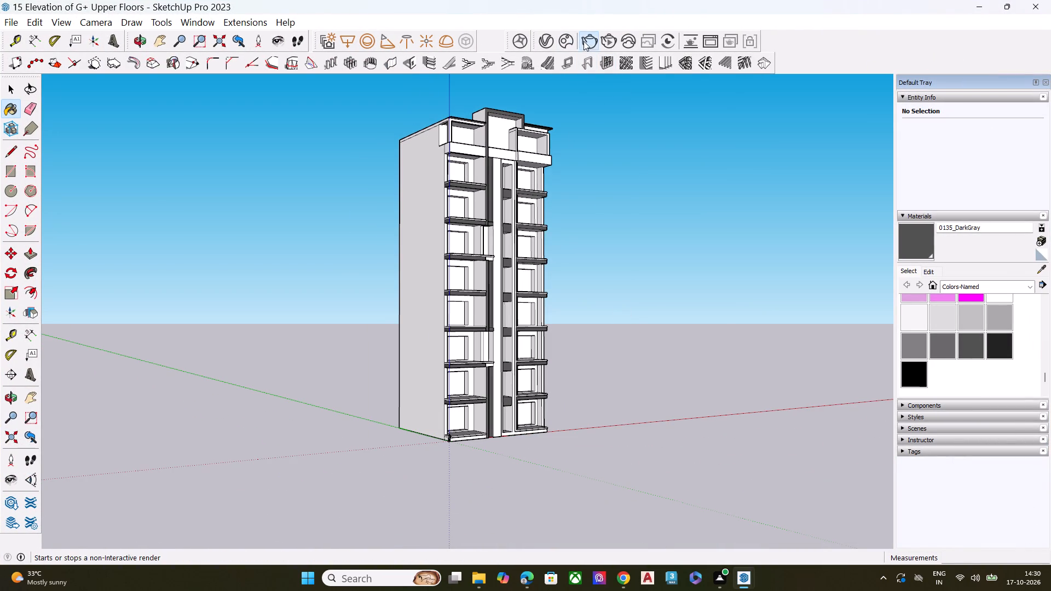
scroll(315, 153, "up", 1)
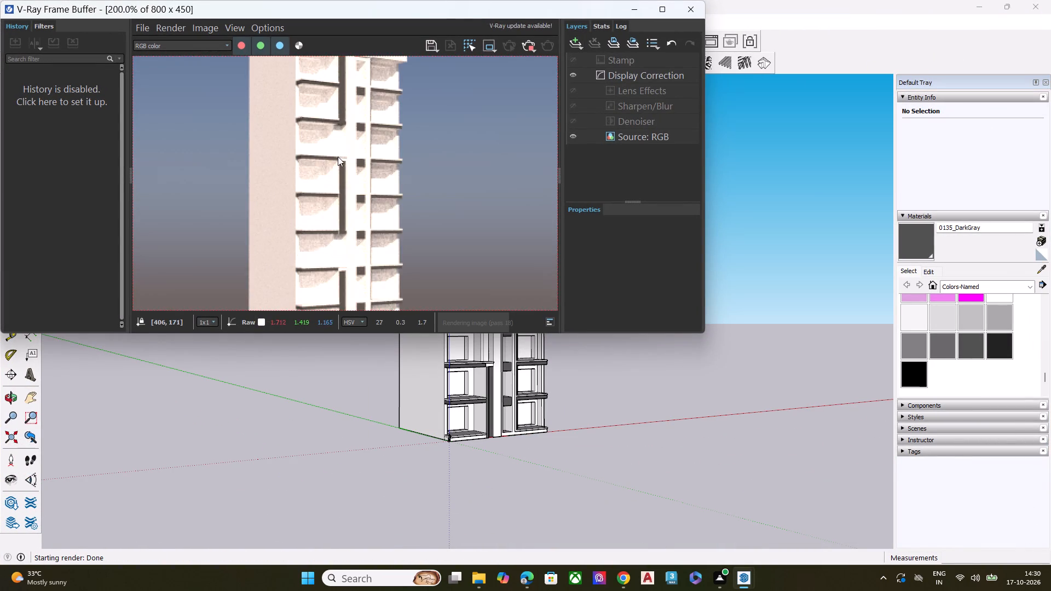
middle_click_drag(345, 158, 408, 227)
middle_click_drag(410, 218, 381, 199)
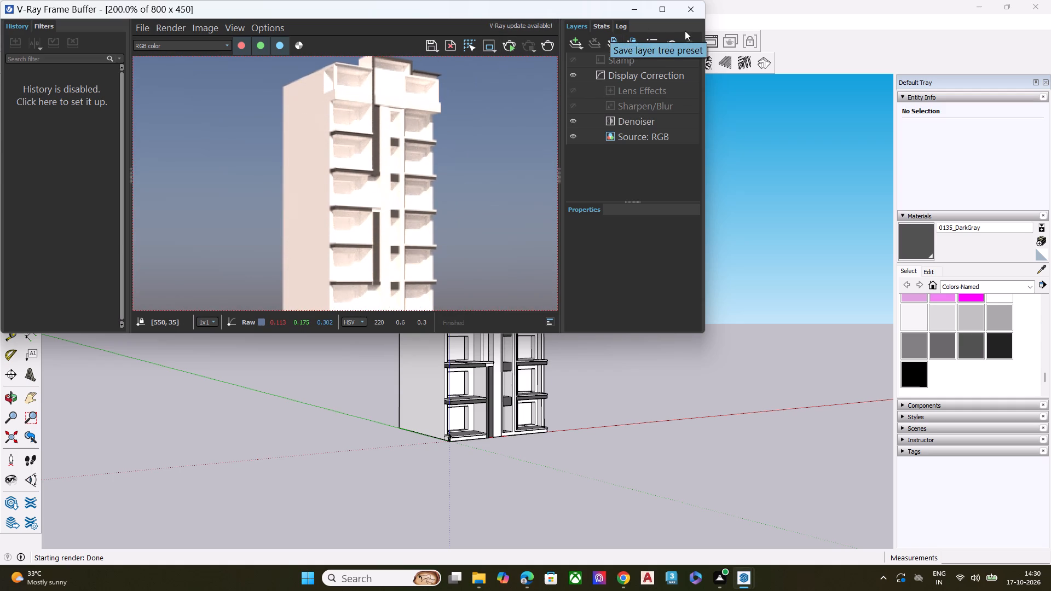
left_click(689, 13)
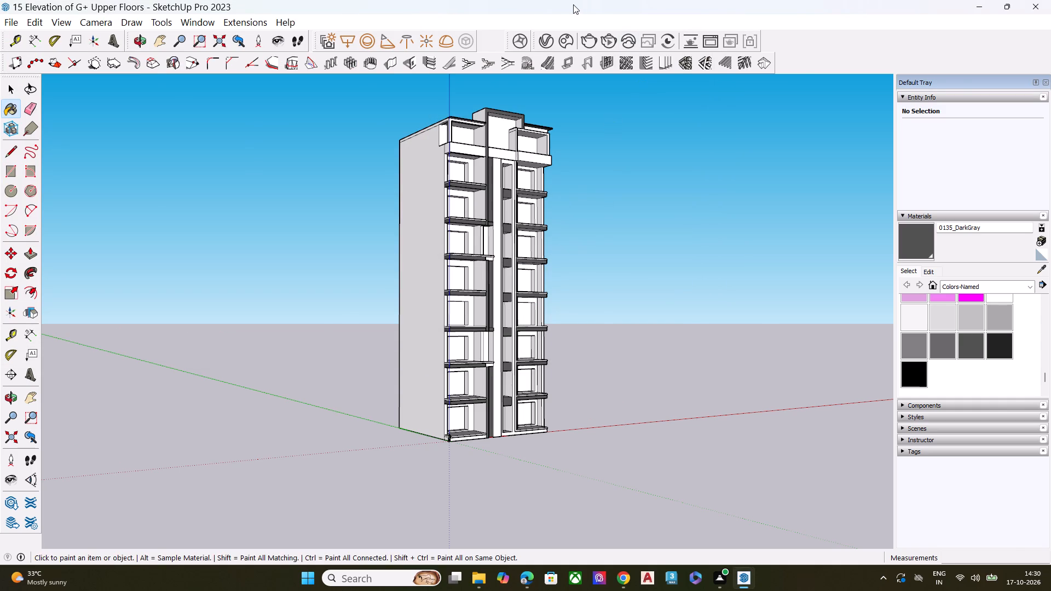
Arrange the SketchUp window side by side with the reference PDF.
left_click_drag(569, 4, 443, 36)
left_click(103, 207)
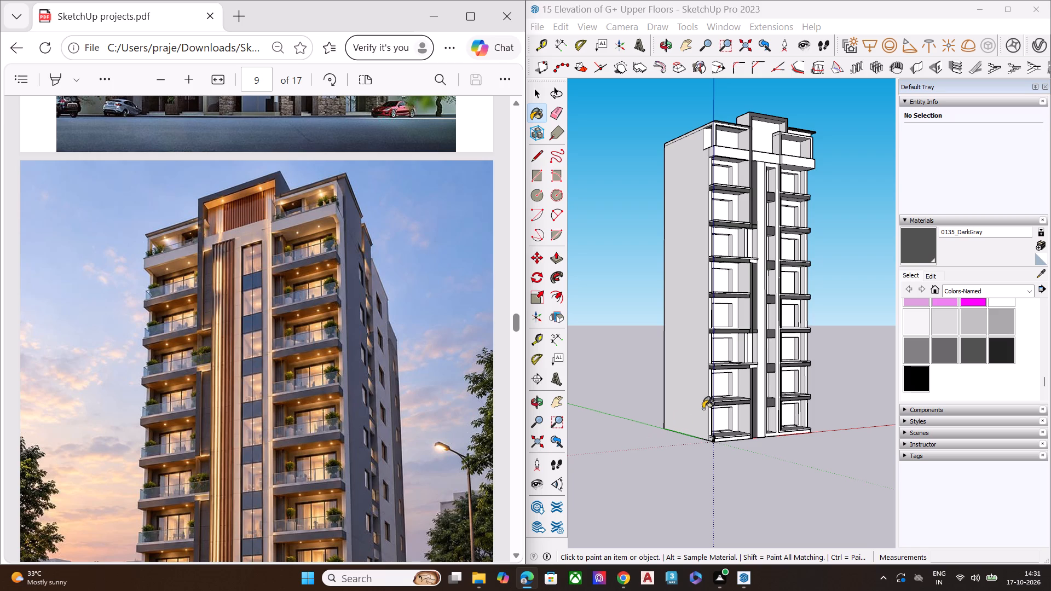
Compare the tower's front and right side wall with the page 9 reference elevation.
middle_click_drag(783, 401, 484, 375)
scroll(715, 294, "up", 7)
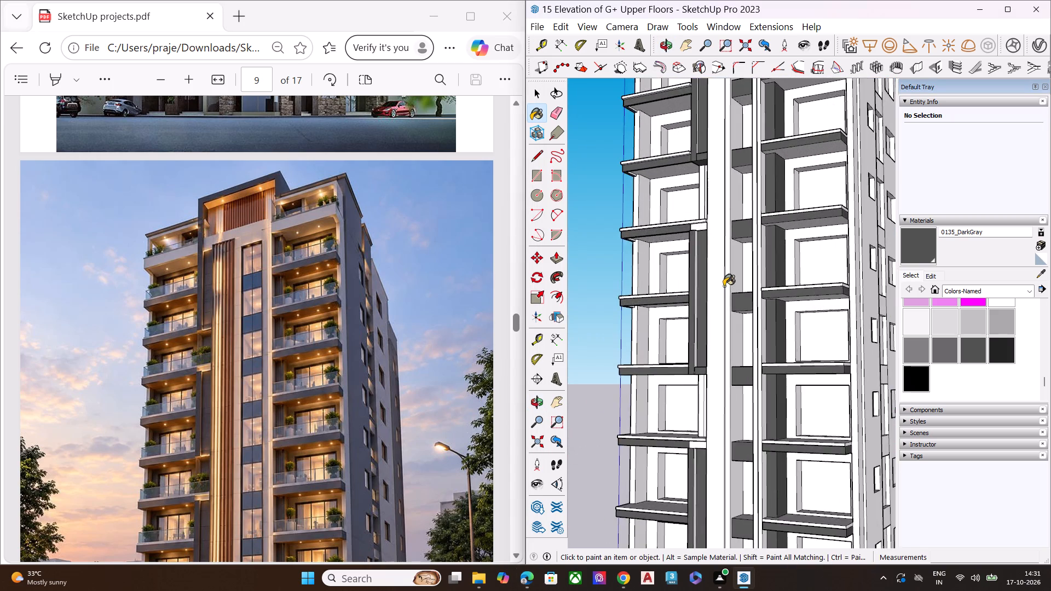
scroll(579, 302, "down", 7)
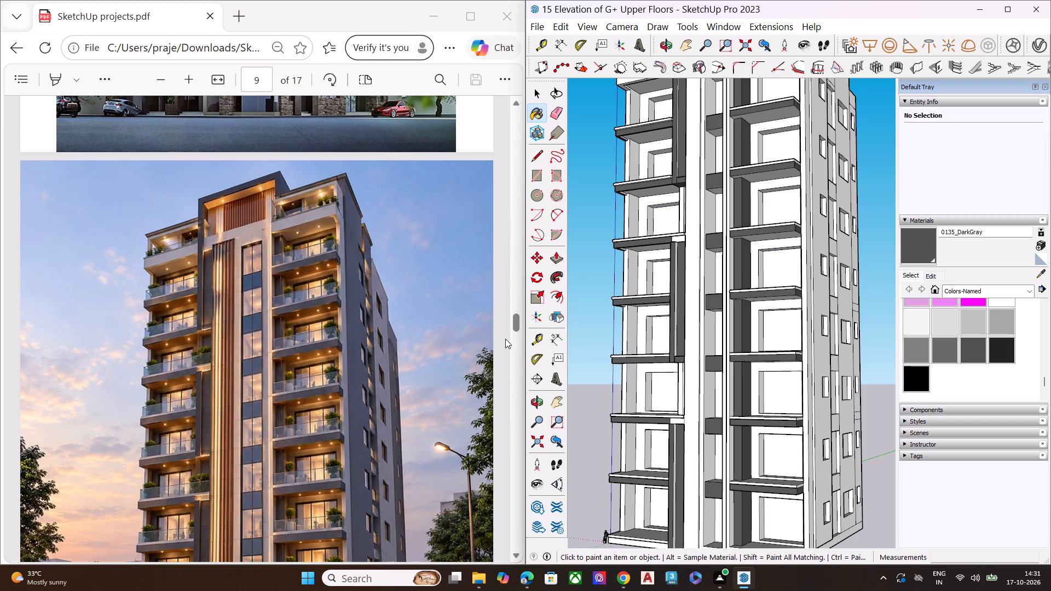
scroll(505, 339, "down", 6)
scroll(458, 350, "up", 5)
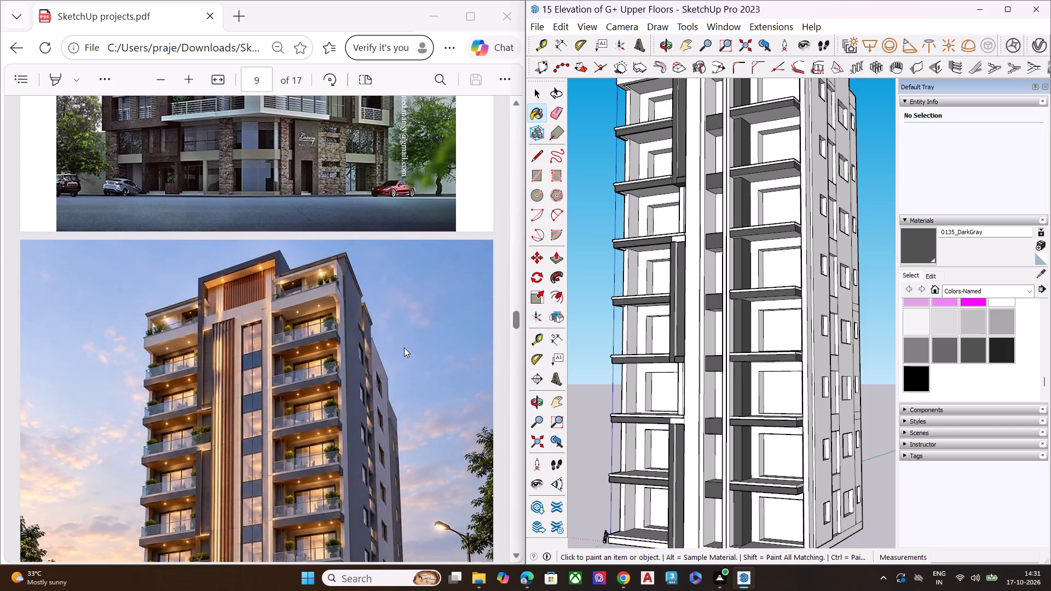
scroll(404, 347, "down", 2)
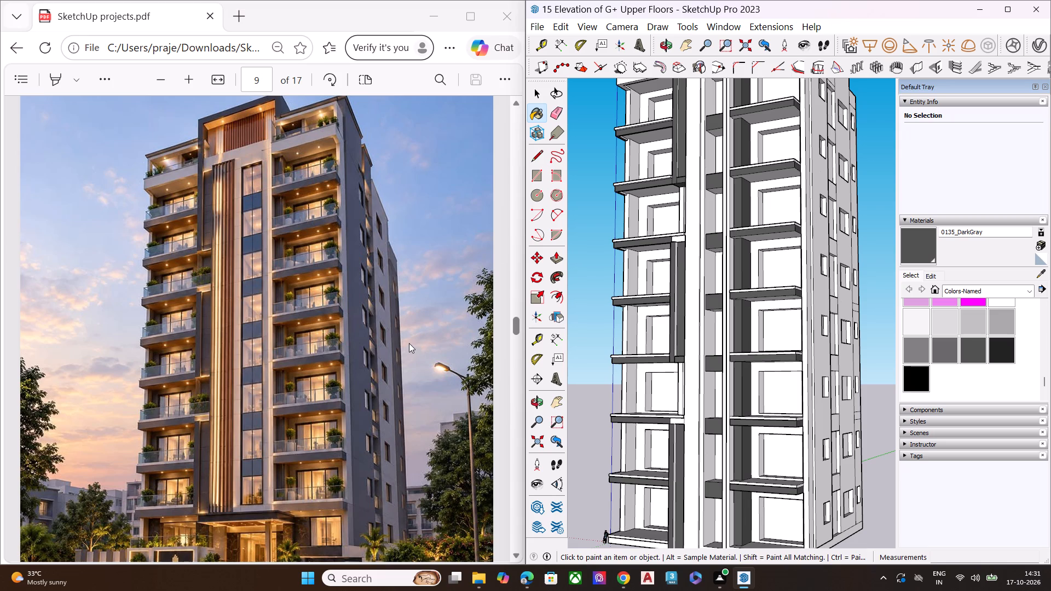
scroll(409, 343, "up", 1)
scroll(409, 343, "down", 3)
scroll(336, 311, "up", 2)
Paint the right side wall section nearest the front balconies, with its column of small windows, in 0032_Moccasin.
scroll(937, 299, "up", 1)
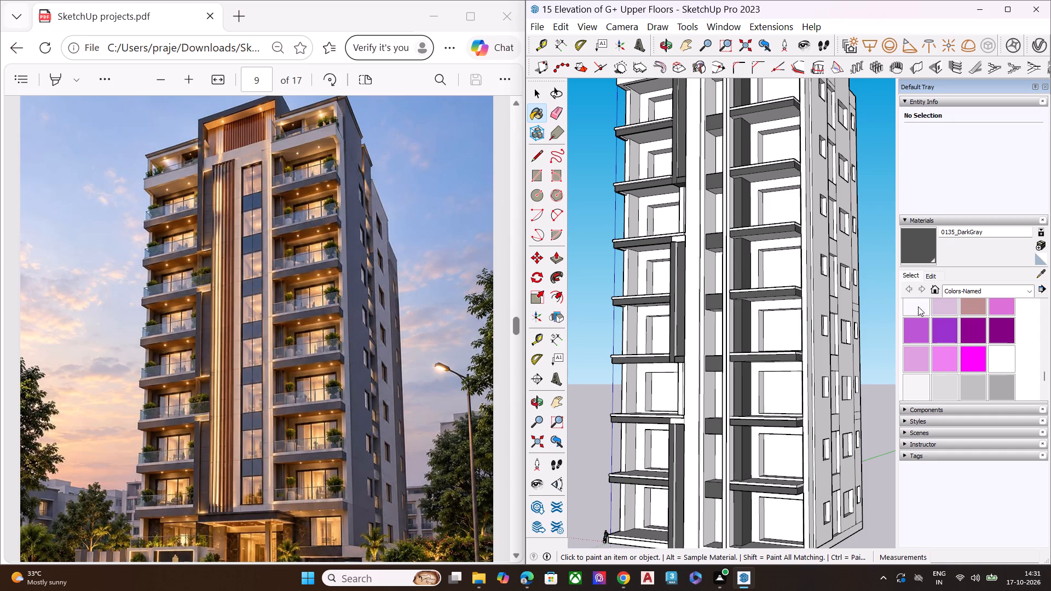
scroll(952, 353, "up", 5)
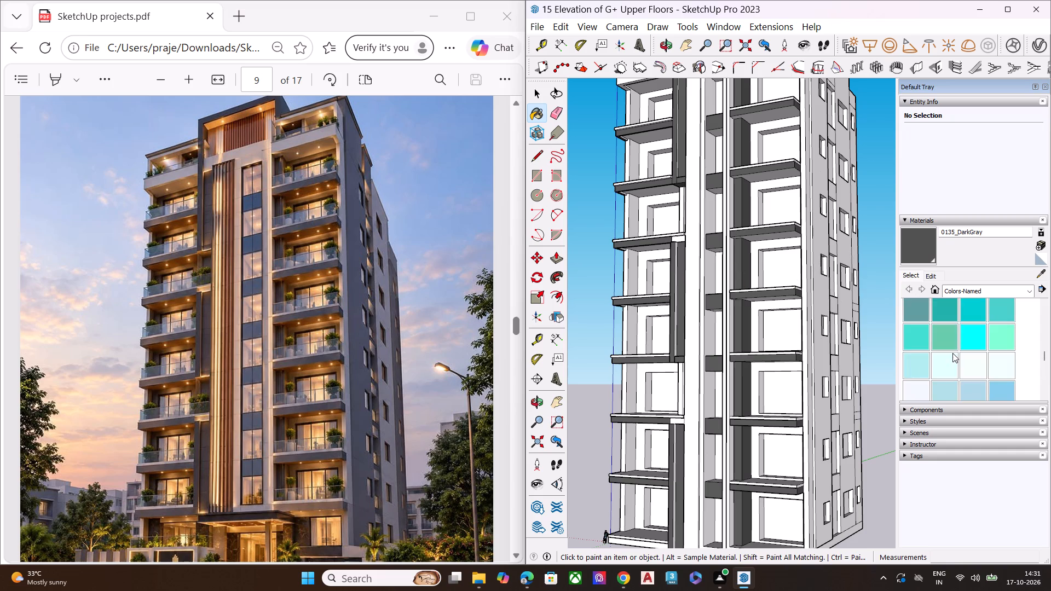
scroll(952, 353, "up", 3)
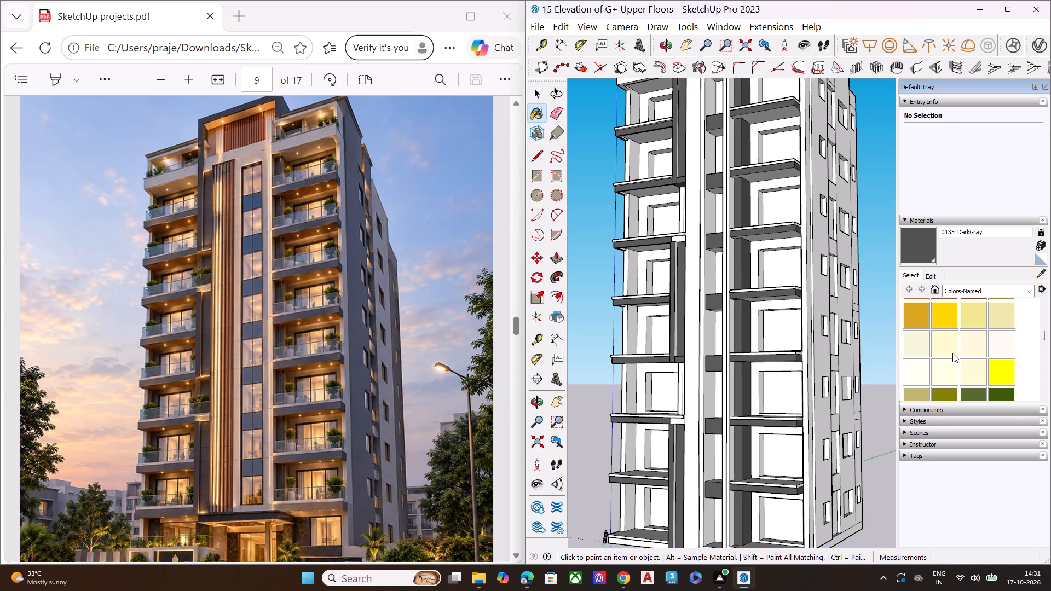
scroll(952, 353, "up", 2)
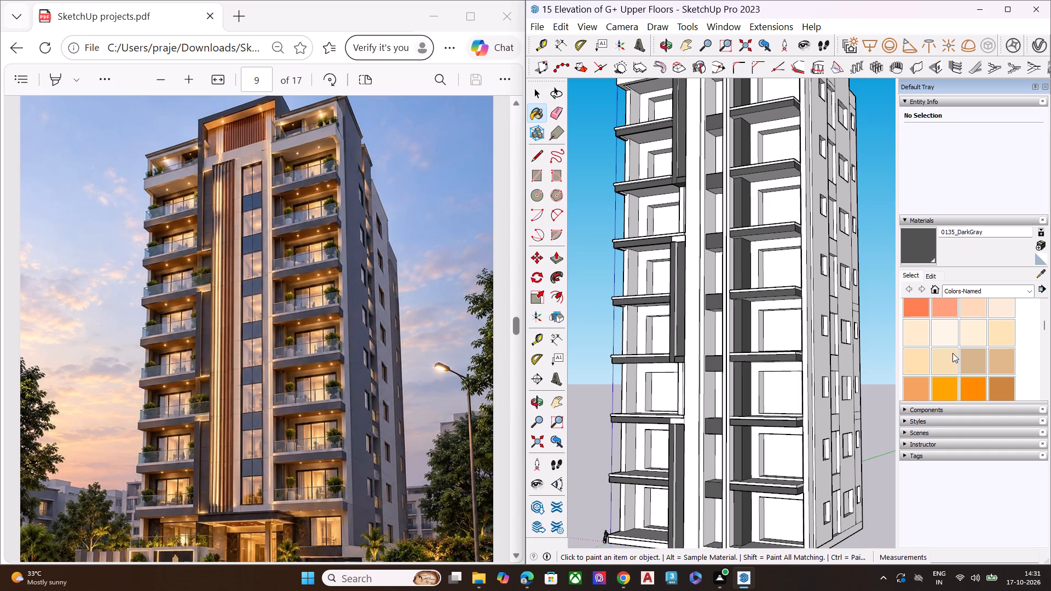
left_click(1001, 335)
left_click(764, 339)
middle_click_drag(782, 316, 807, 222)
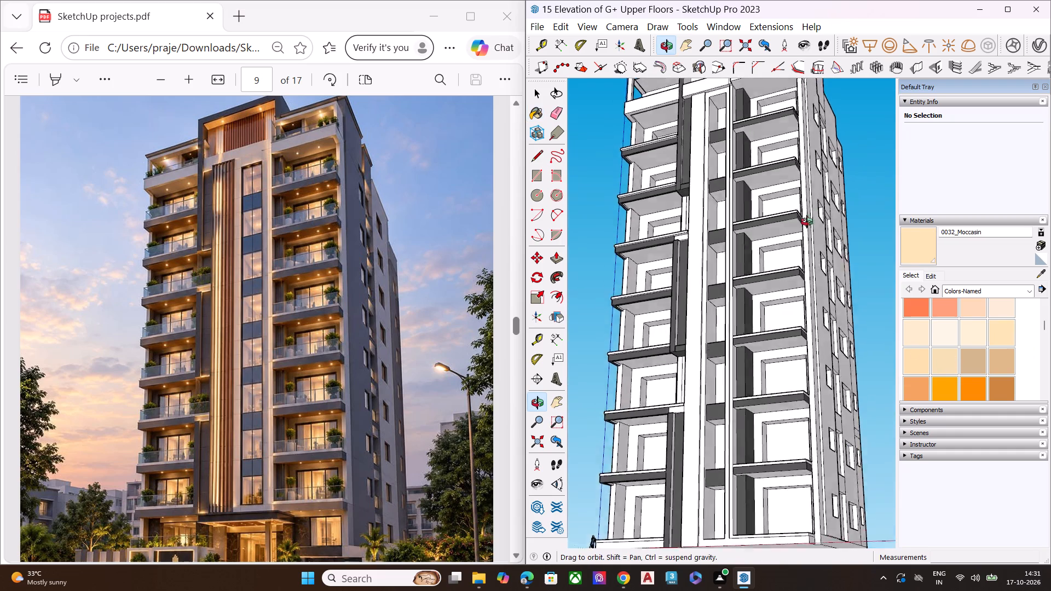
middle_click_drag(807, 222, 657, 376)
scroll(751, 344, "up", 7)
left_click(820, 294)
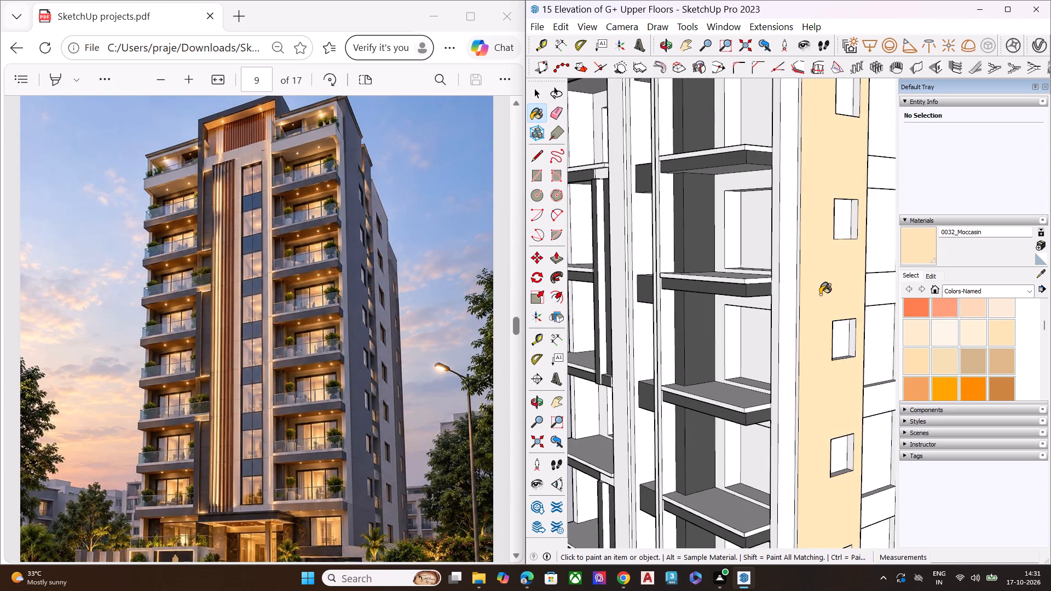
scroll(809, 303, "down", 7)
middle_click_drag(772, 345, 868, 257)
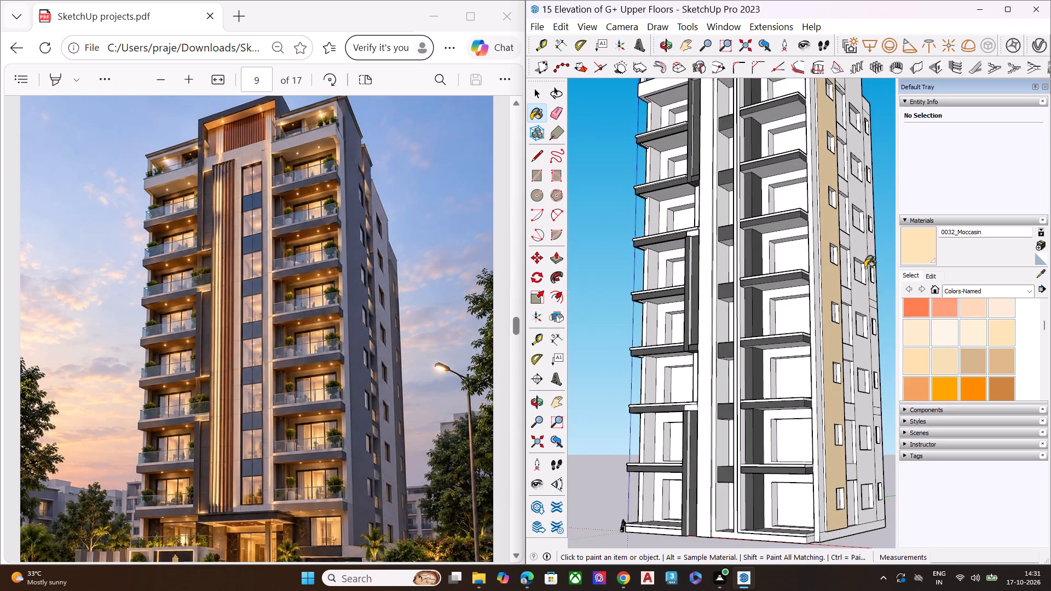
Undo the Moccasin paint on the right side wall section nearest the front balconies.
scroll(864, 274, "down", 7)
scroll(839, 326, "up", 5)
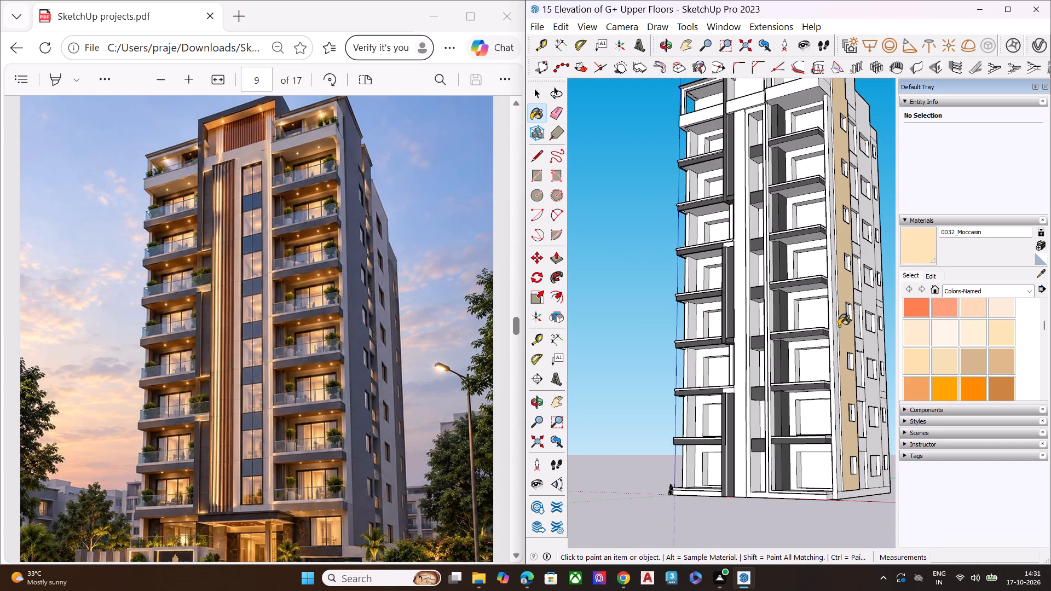
key("ctrl+z")
scroll(660, 99, "up", 1)
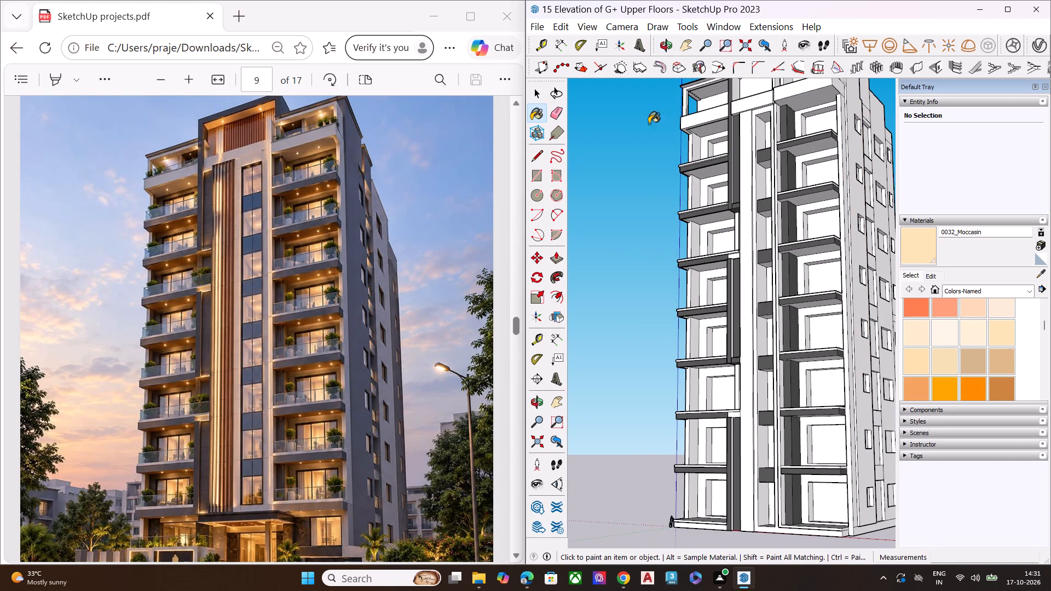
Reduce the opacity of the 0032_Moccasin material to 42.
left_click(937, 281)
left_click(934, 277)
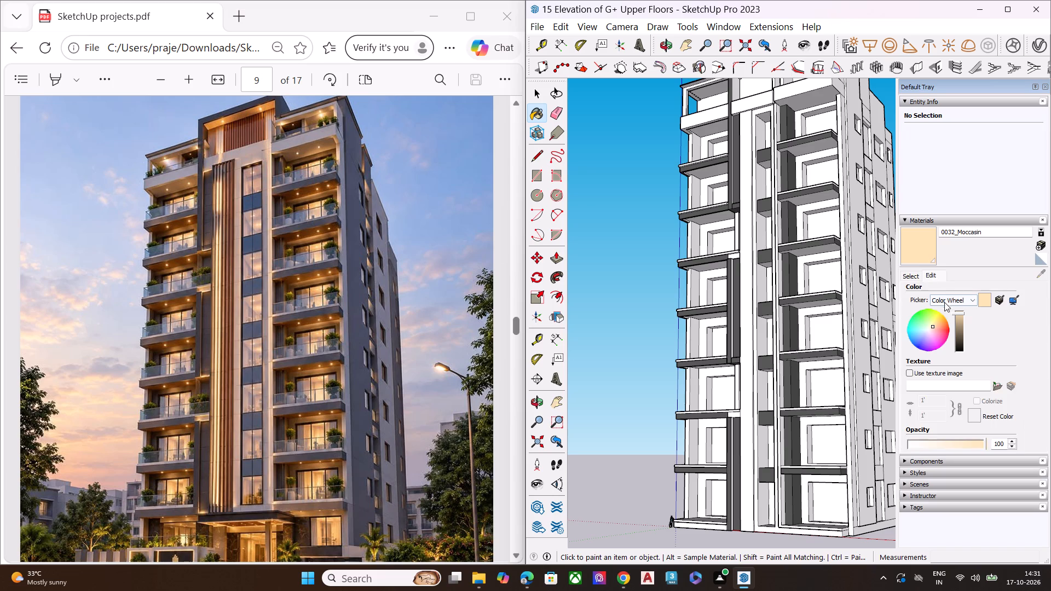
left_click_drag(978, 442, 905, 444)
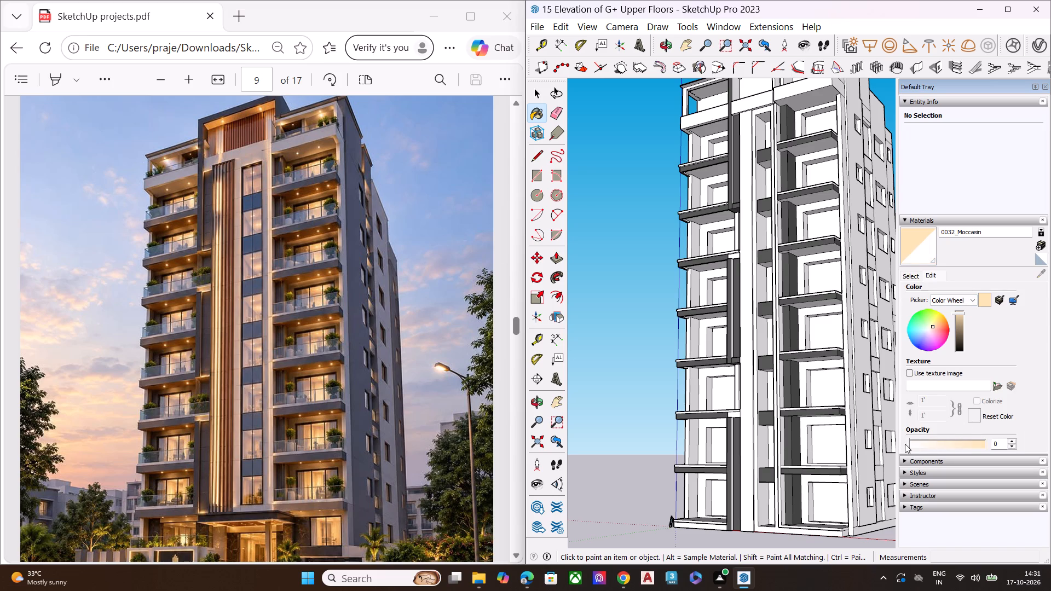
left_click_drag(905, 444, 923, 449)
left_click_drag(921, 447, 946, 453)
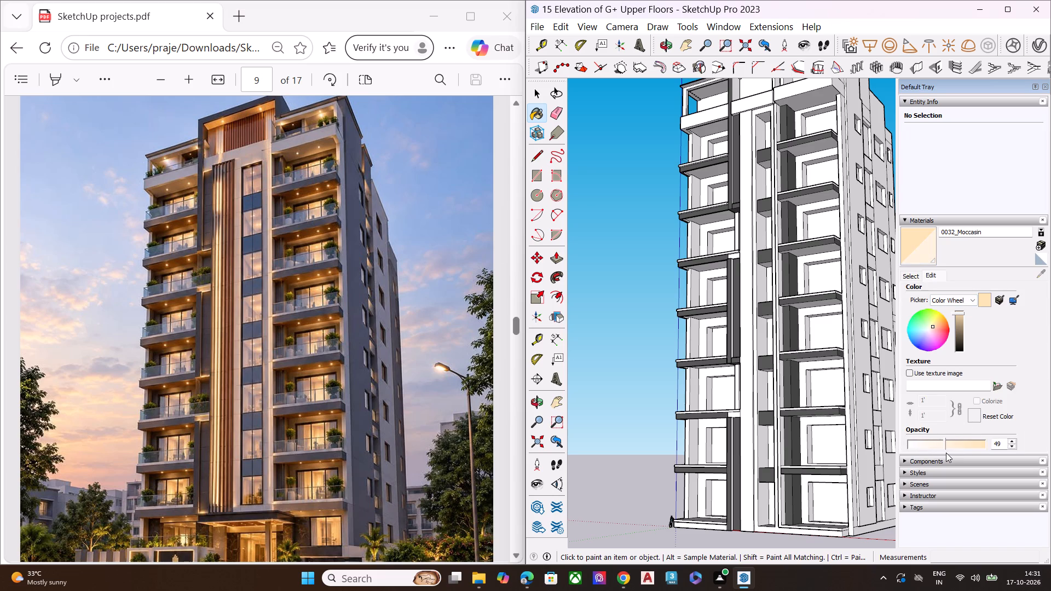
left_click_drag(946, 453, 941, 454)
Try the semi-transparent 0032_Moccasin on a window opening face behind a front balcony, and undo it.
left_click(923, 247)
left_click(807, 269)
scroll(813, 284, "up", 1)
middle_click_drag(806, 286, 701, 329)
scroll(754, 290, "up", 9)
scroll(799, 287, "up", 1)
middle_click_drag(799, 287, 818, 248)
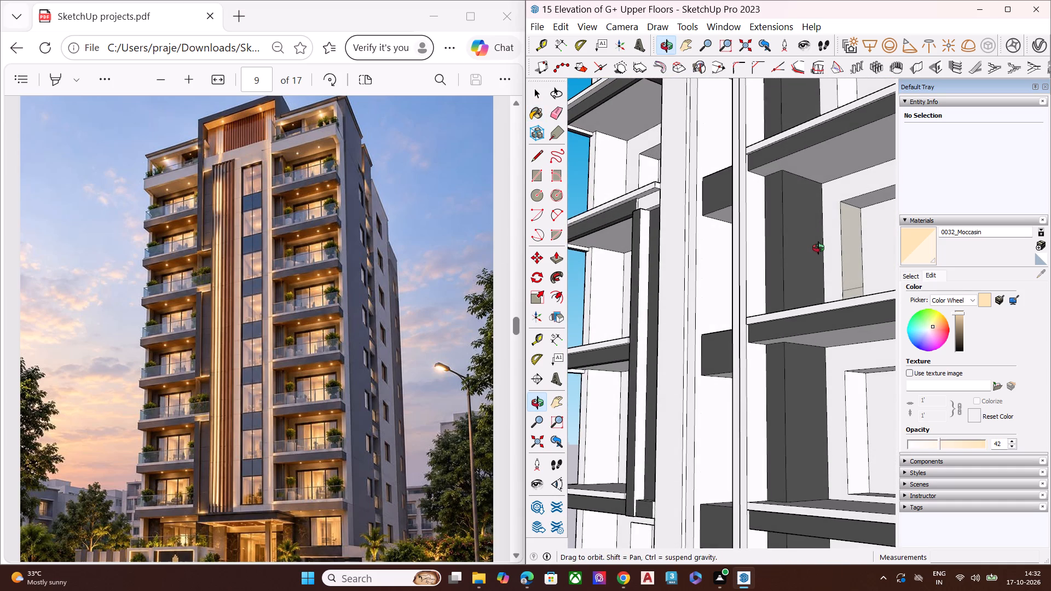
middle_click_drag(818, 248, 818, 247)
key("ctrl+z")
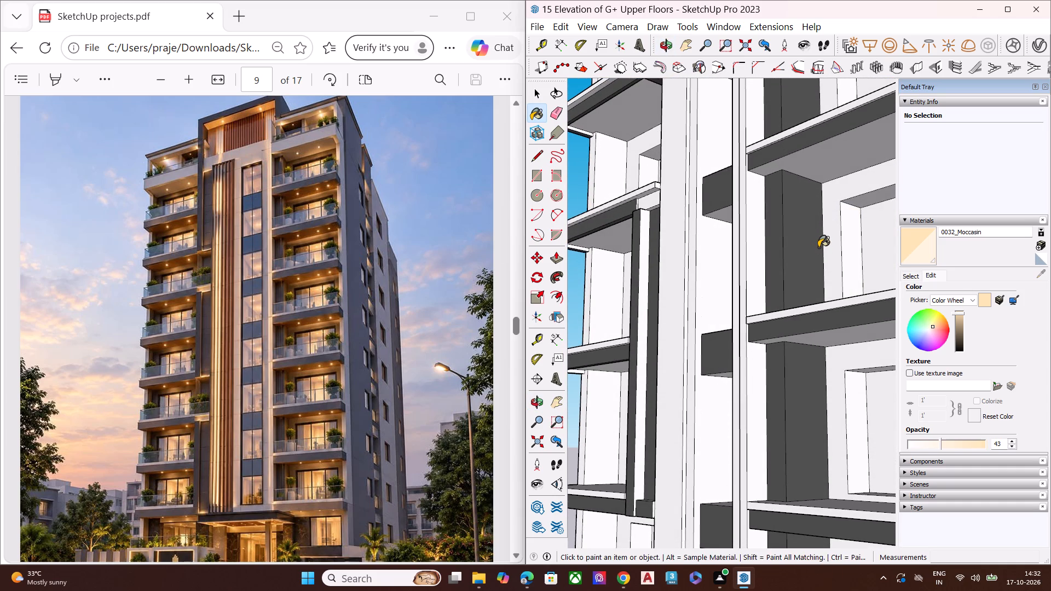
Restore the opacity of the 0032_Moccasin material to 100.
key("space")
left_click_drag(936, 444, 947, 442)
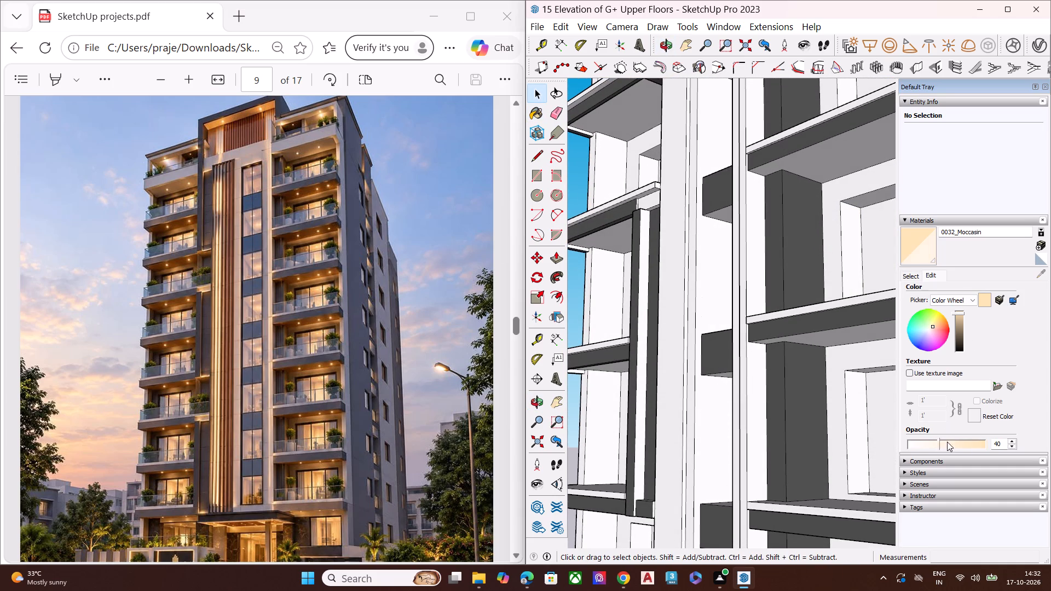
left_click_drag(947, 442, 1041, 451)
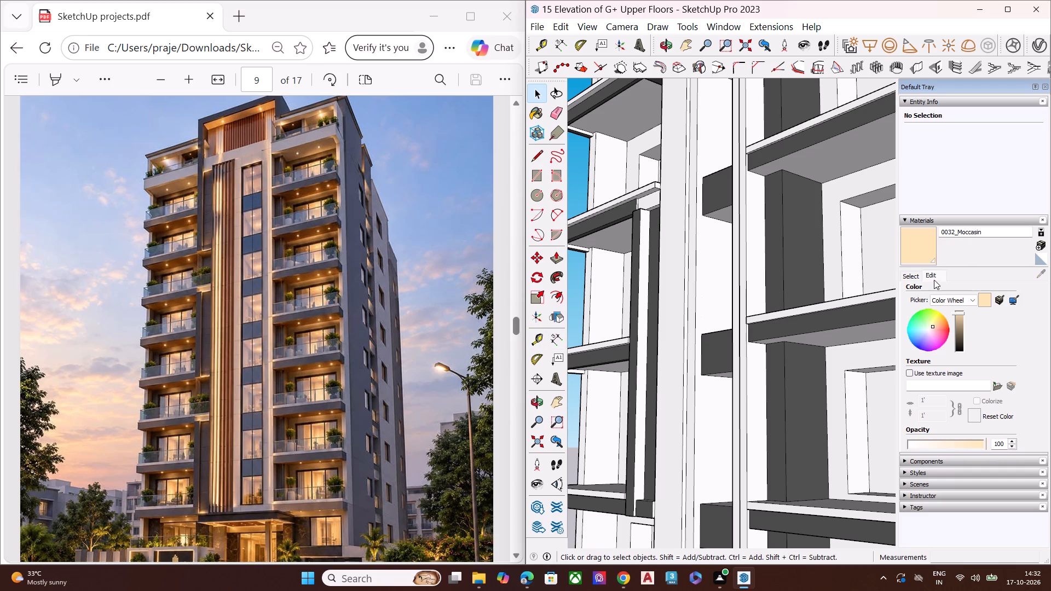
Browse the Colors-Named material library for a wall colour that suits the page 9 reference elevation.
left_click(914, 280)
scroll(934, 347, "up", 1)
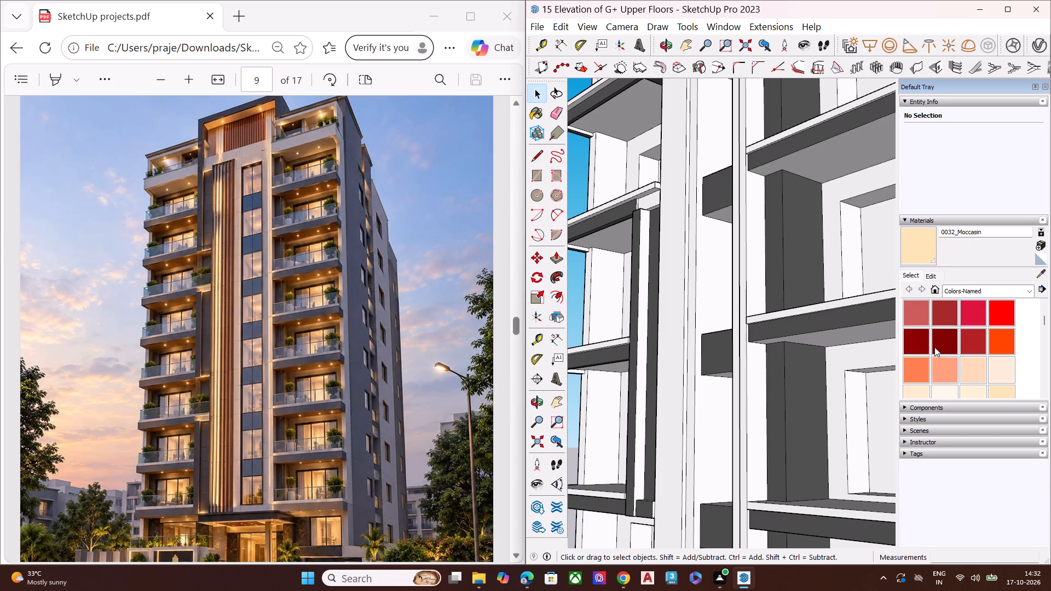
scroll(934, 347, "up", 2)
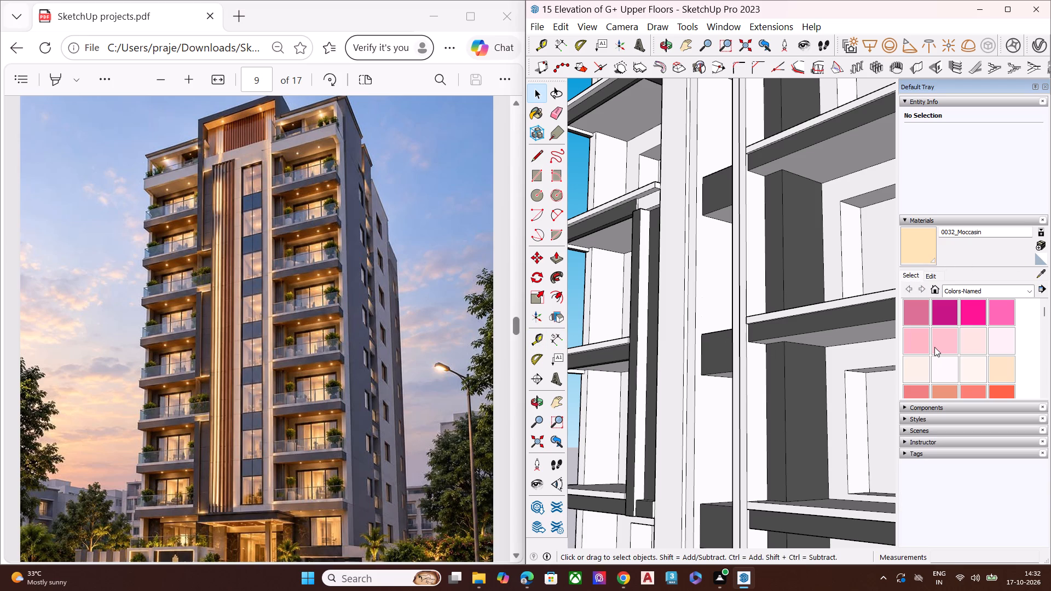
scroll(934, 347, "up", 9)
scroll(962, 341, "down", 2)
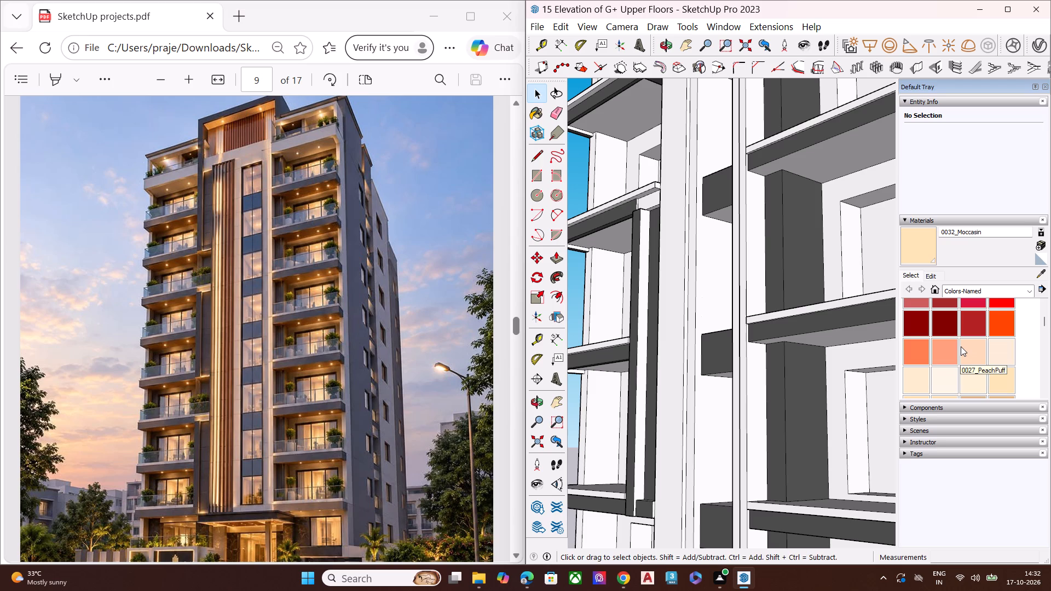
scroll(961, 352, "down", 3)
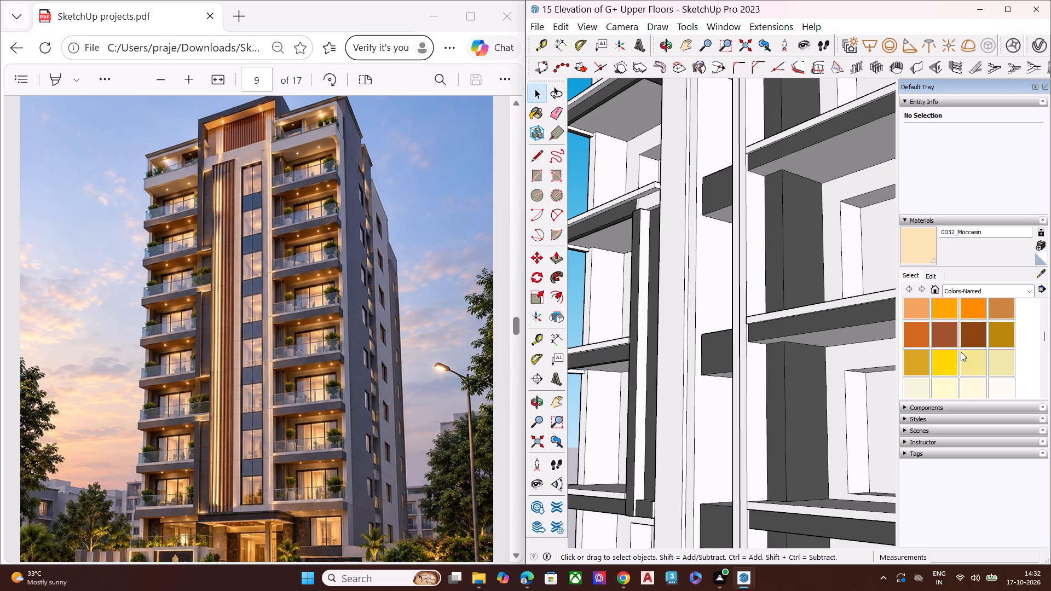
scroll(961, 352, "down", 2)
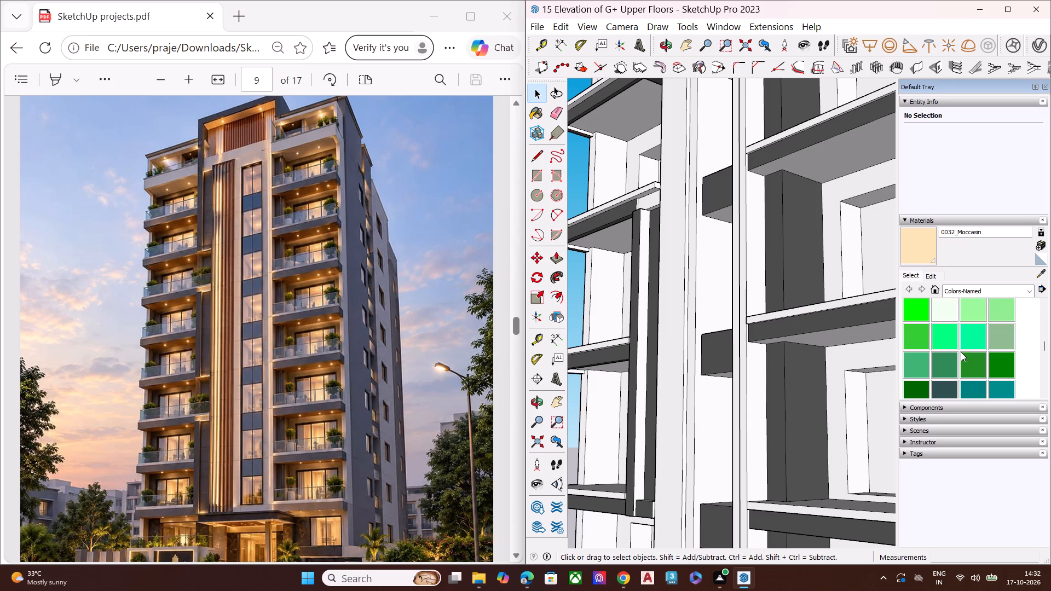
scroll(961, 352, "down", 1)
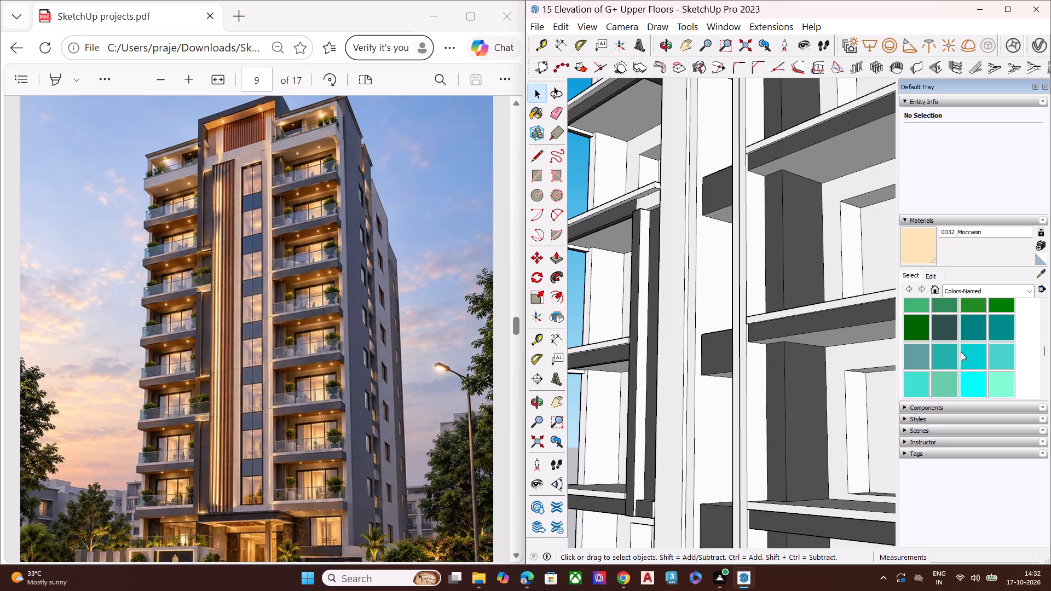
scroll(961, 352, "down", 3)
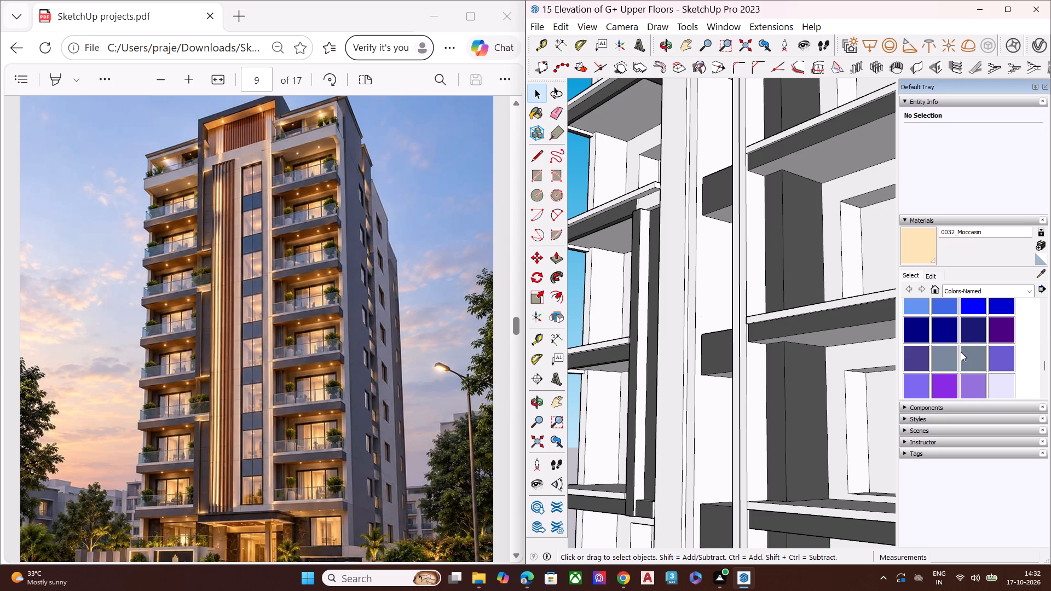
scroll(961, 352, "down", 1)
scroll(961, 352, "up", 7)
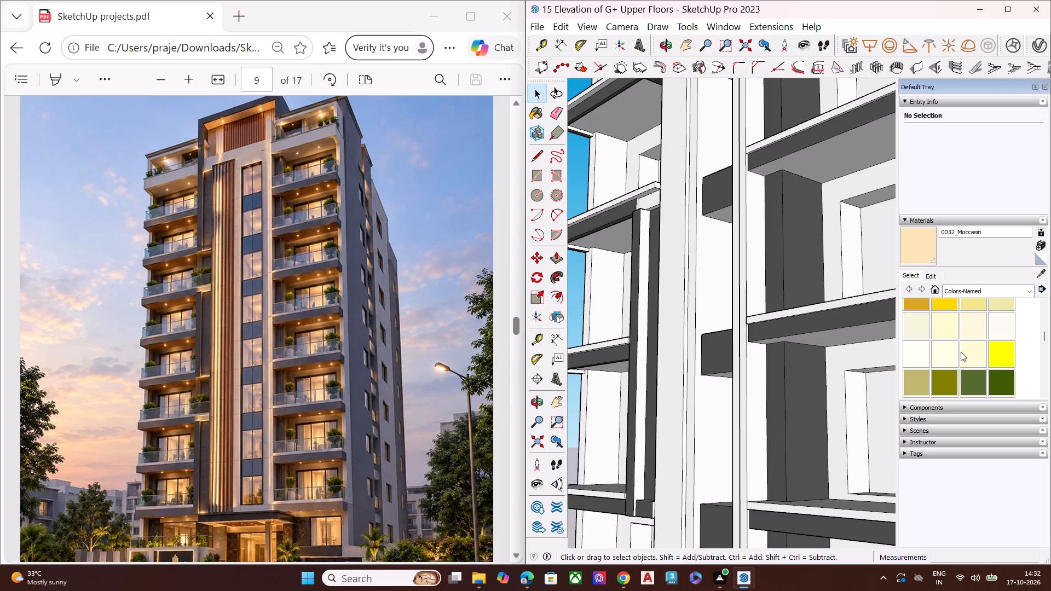
scroll(961, 352, "up", 3)
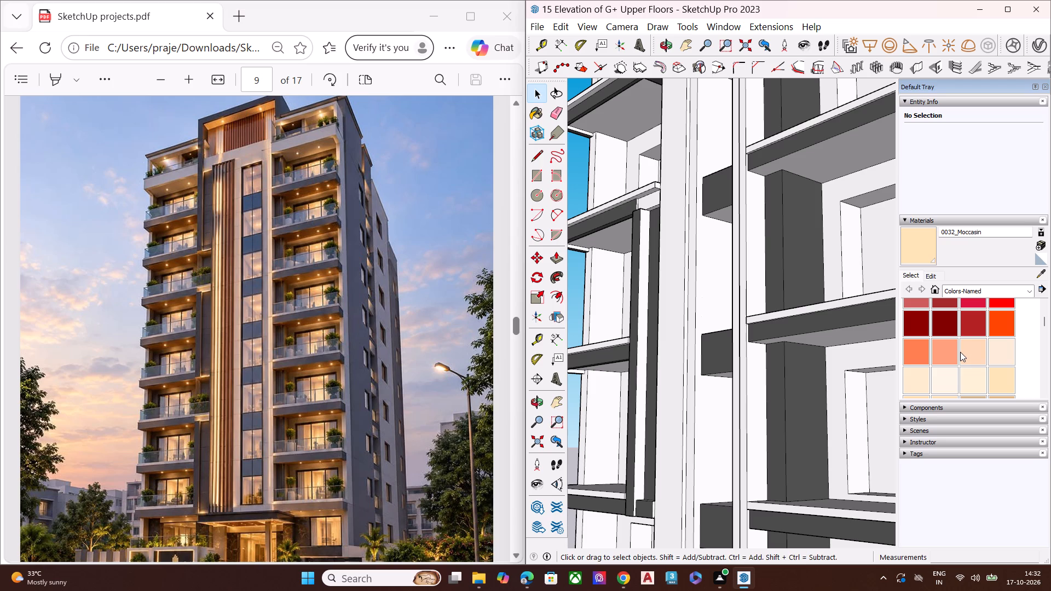
scroll(913, 367, "down", 1)
scroll(913, 367, "up", 2)
scroll(913, 368, "down", 8)
scroll(914, 368, "up", 2)
scroll(914, 368, "down", 4)
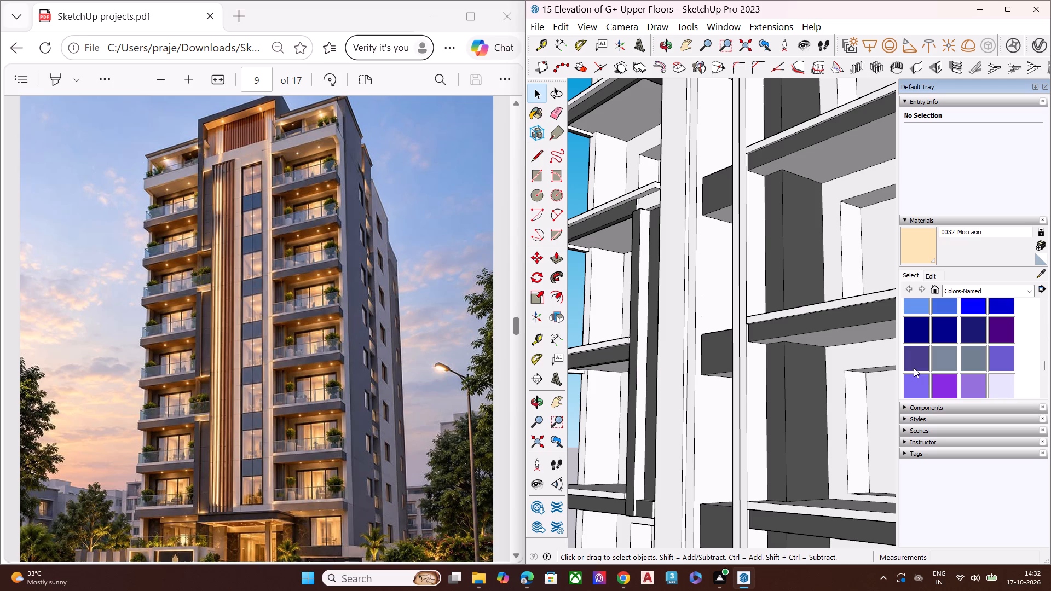
scroll(914, 368, "down", 2)
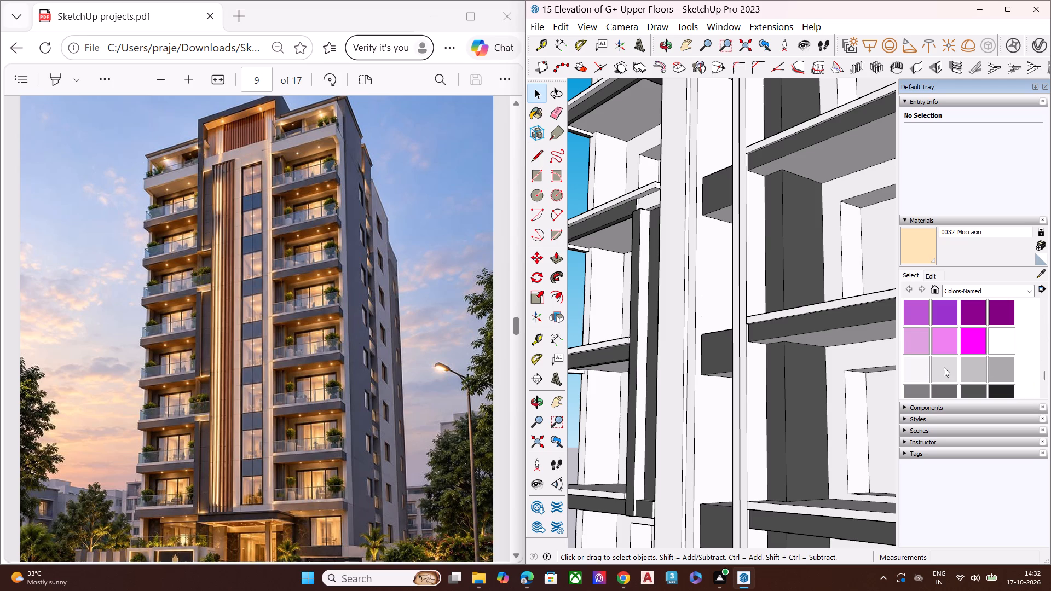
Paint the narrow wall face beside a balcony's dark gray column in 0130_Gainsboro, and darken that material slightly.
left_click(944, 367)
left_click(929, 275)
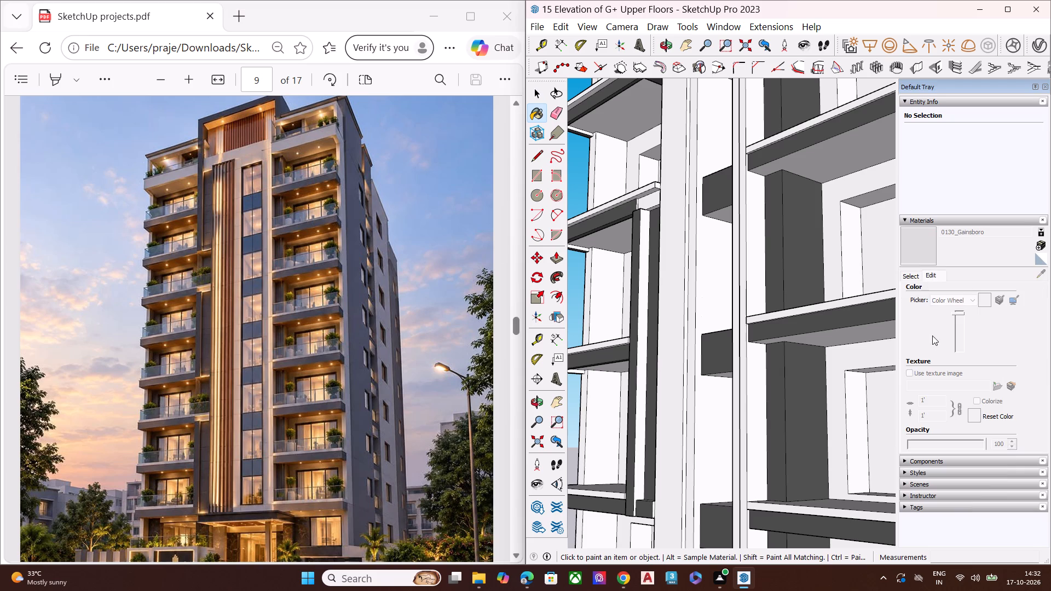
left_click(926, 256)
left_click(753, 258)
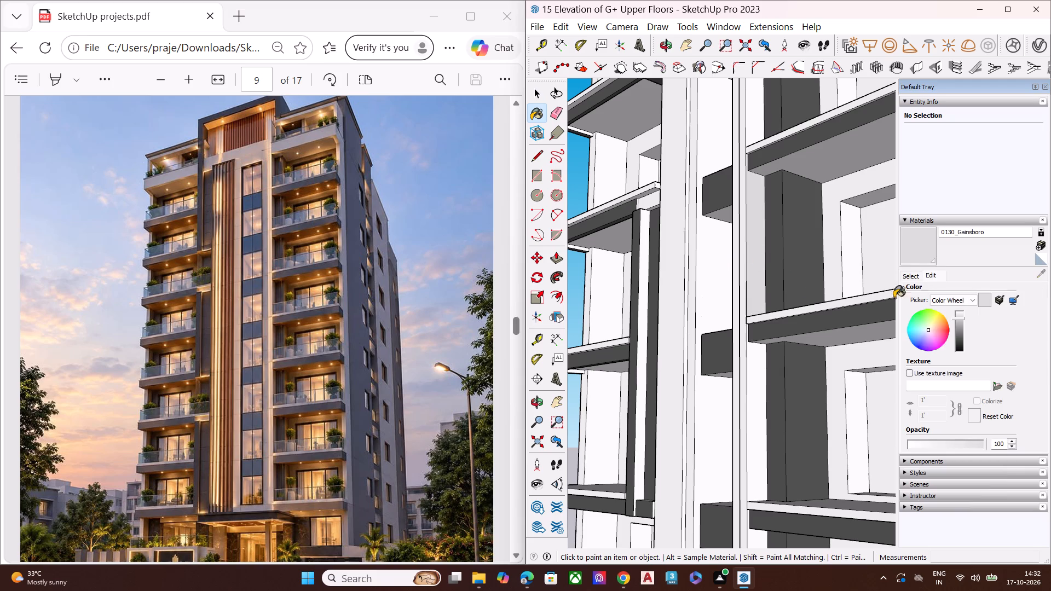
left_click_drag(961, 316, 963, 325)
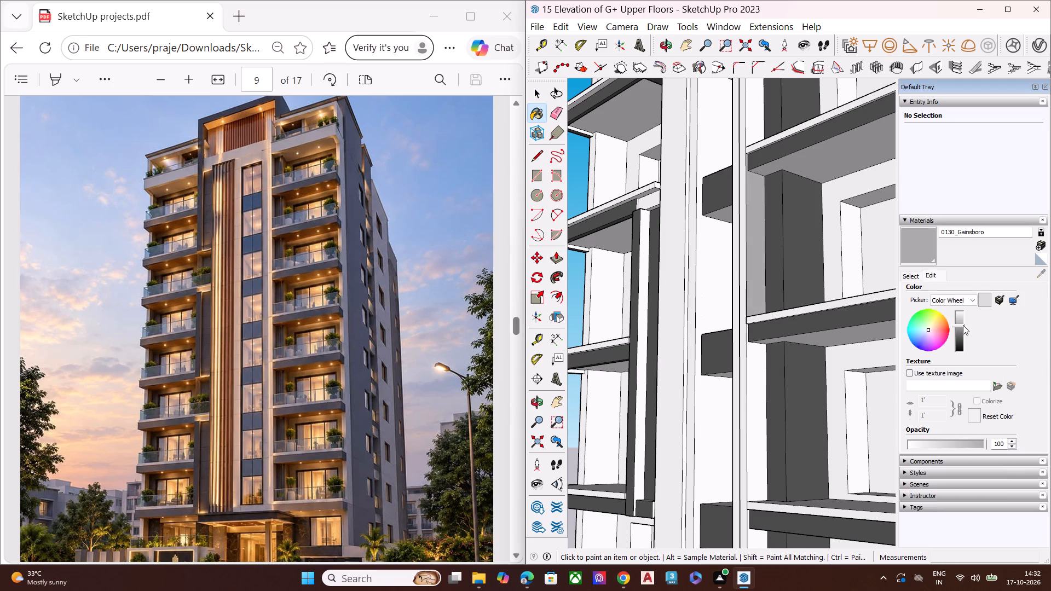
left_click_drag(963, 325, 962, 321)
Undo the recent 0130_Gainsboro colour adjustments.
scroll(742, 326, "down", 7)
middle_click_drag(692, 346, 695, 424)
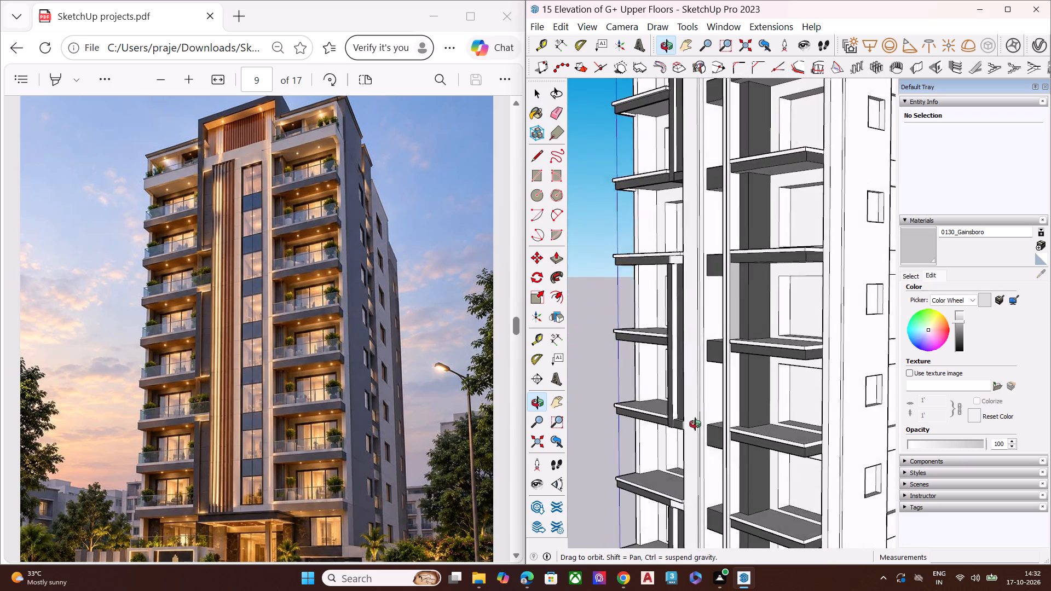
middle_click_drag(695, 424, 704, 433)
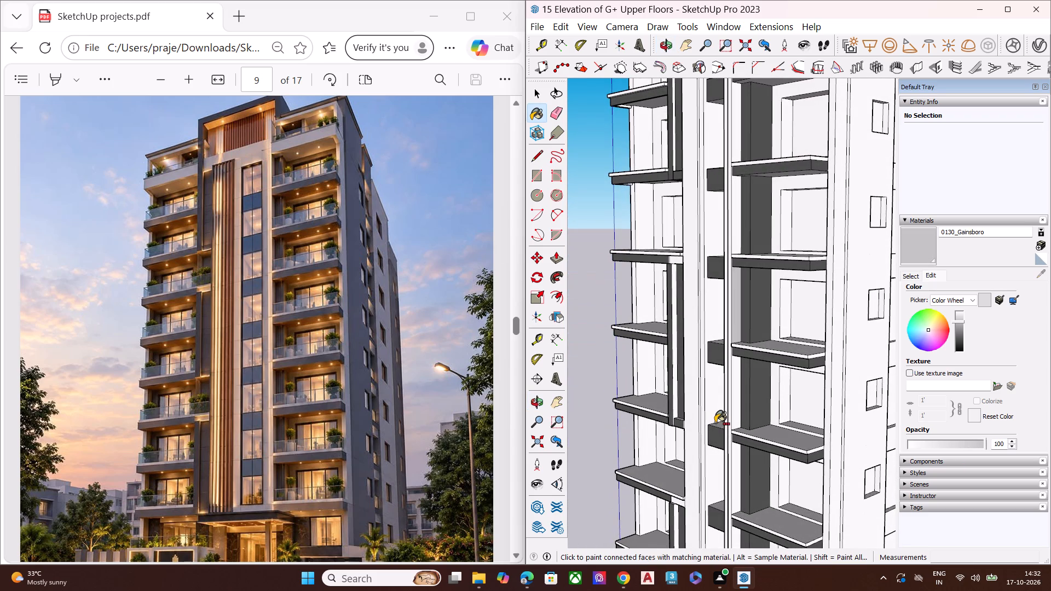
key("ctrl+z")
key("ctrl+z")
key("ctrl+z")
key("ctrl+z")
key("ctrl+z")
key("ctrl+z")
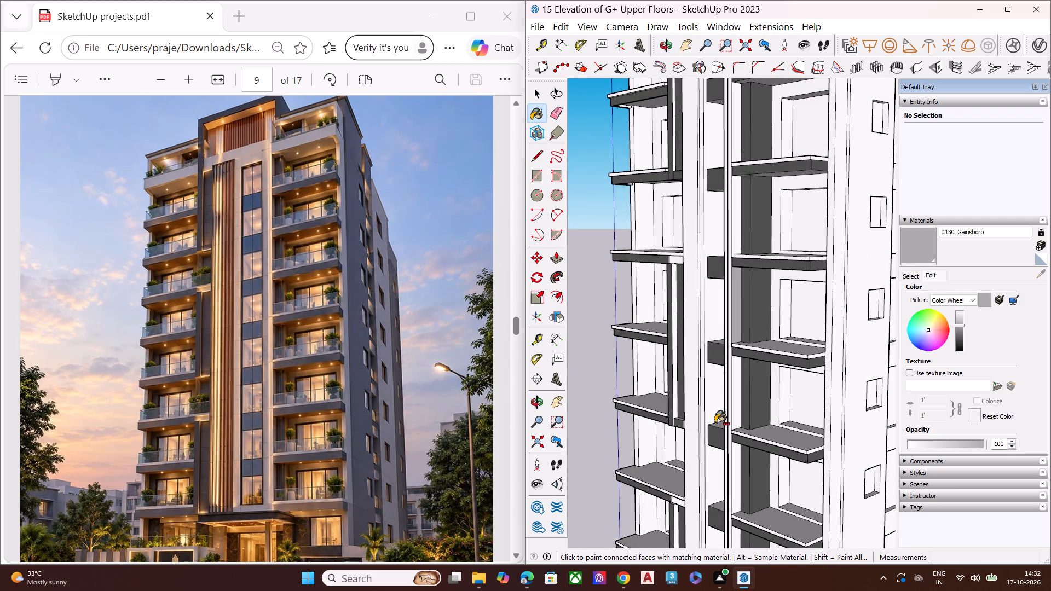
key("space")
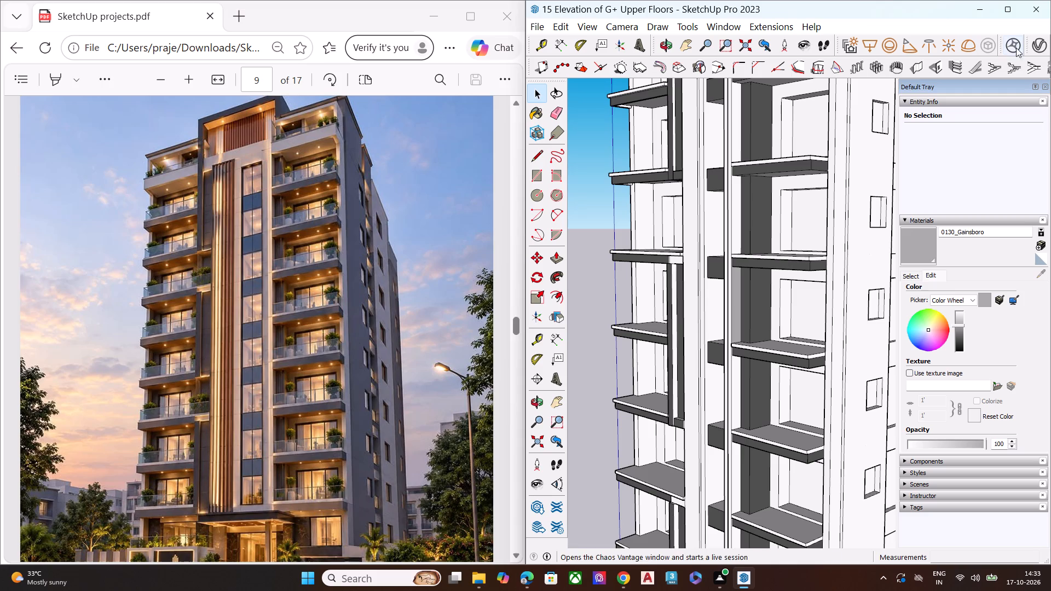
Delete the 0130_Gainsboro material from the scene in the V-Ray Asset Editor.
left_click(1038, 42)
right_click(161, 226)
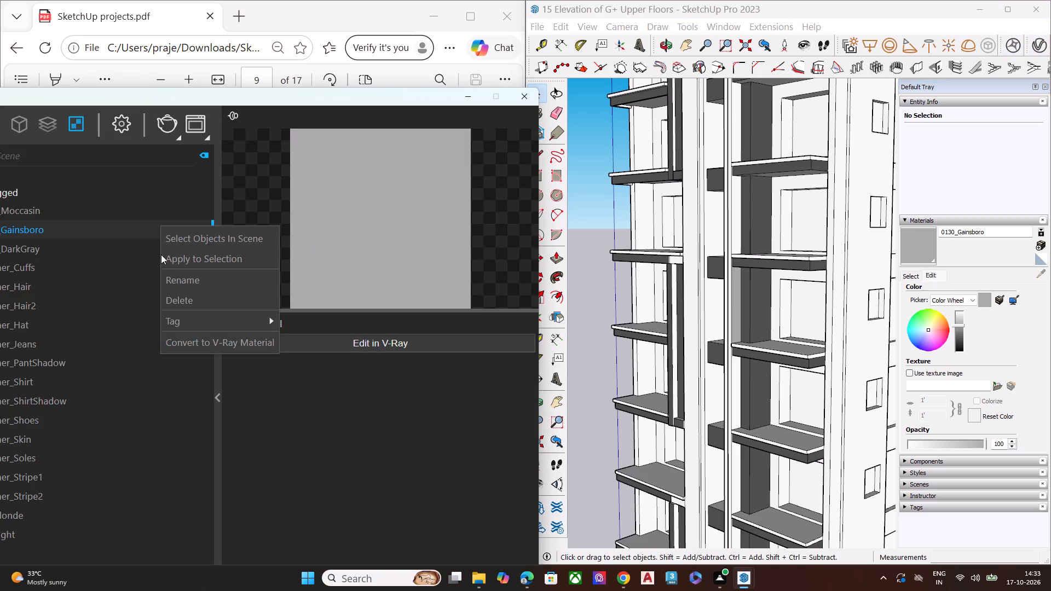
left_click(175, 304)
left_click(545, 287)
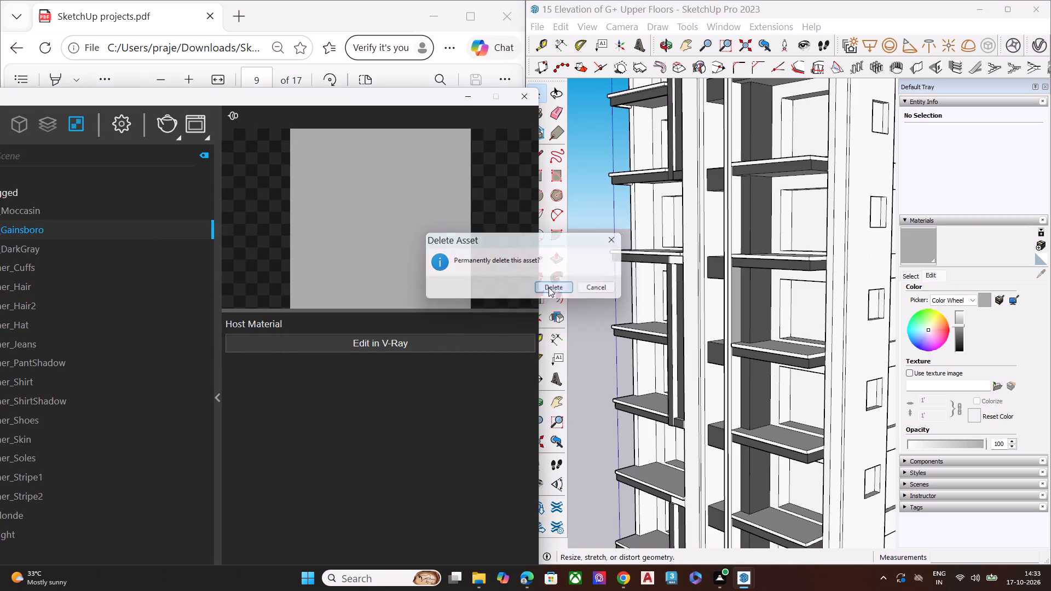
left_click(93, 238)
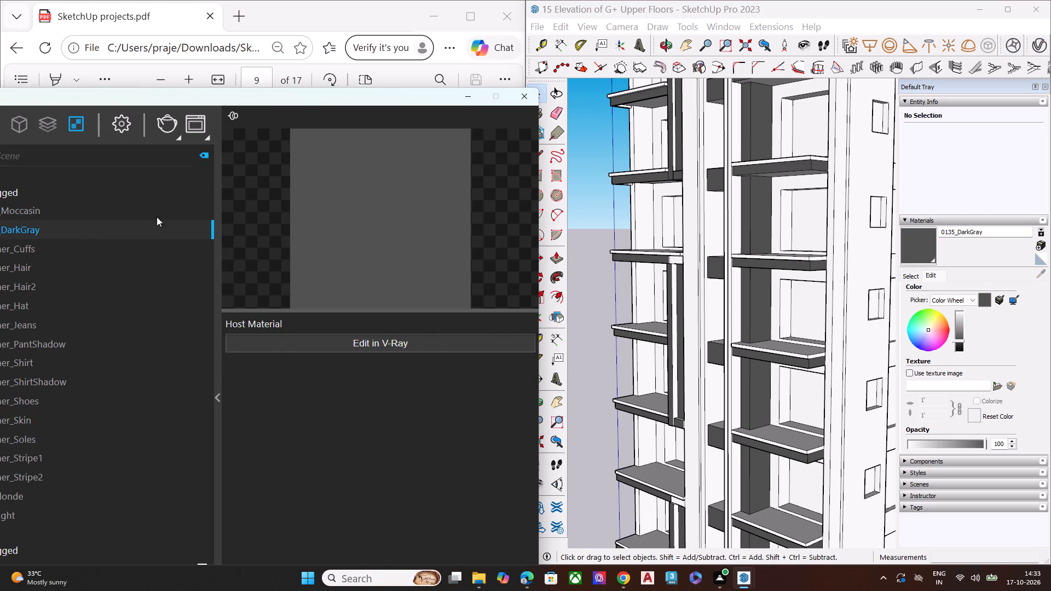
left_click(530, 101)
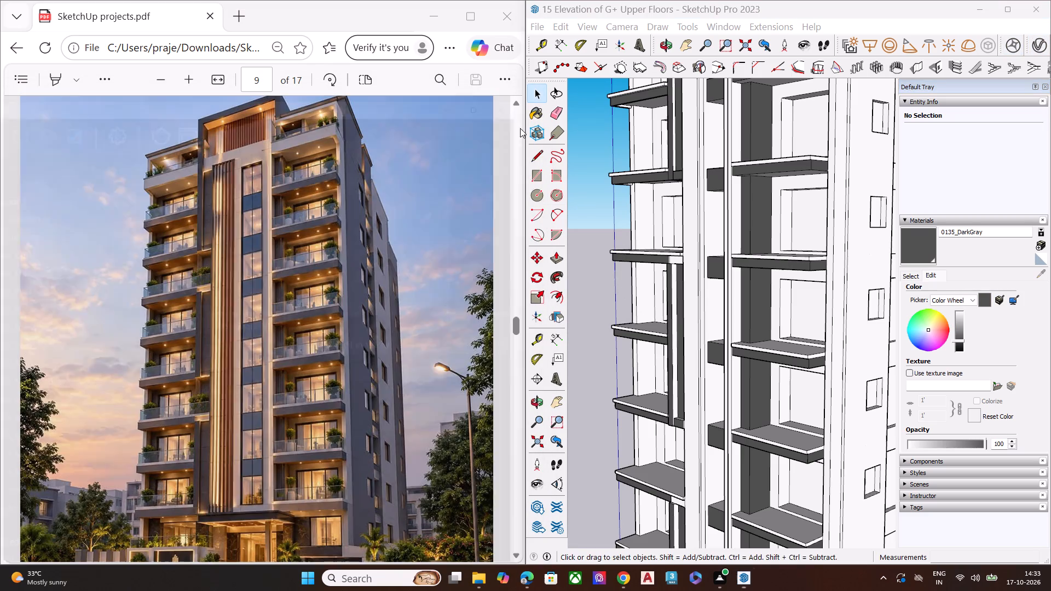
Examine the tower's front balconies and right side wall alongside the page 9 reference elevation.
scroll(592, 261, "down", 6)
middle_click_drag(697, 337, 750, 249)
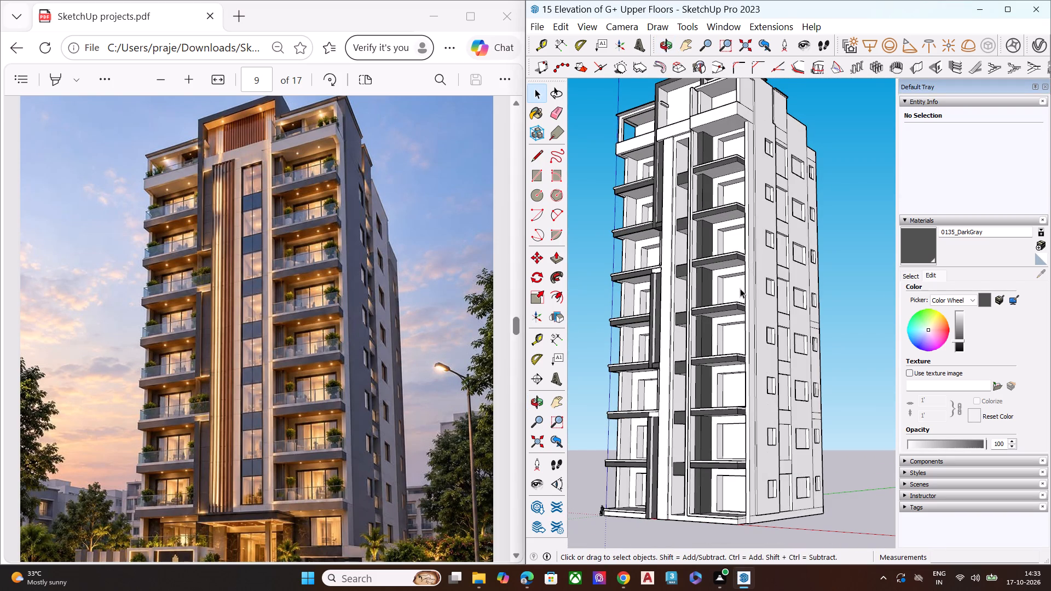
middle_click_drag(687, 300, 636, 317)
scroll(636, 317, "up", 7)
scroll(646, 308, "down", 1)
scroll(646, 308, "up", 1)
scroll(655, 295, "down", 3)
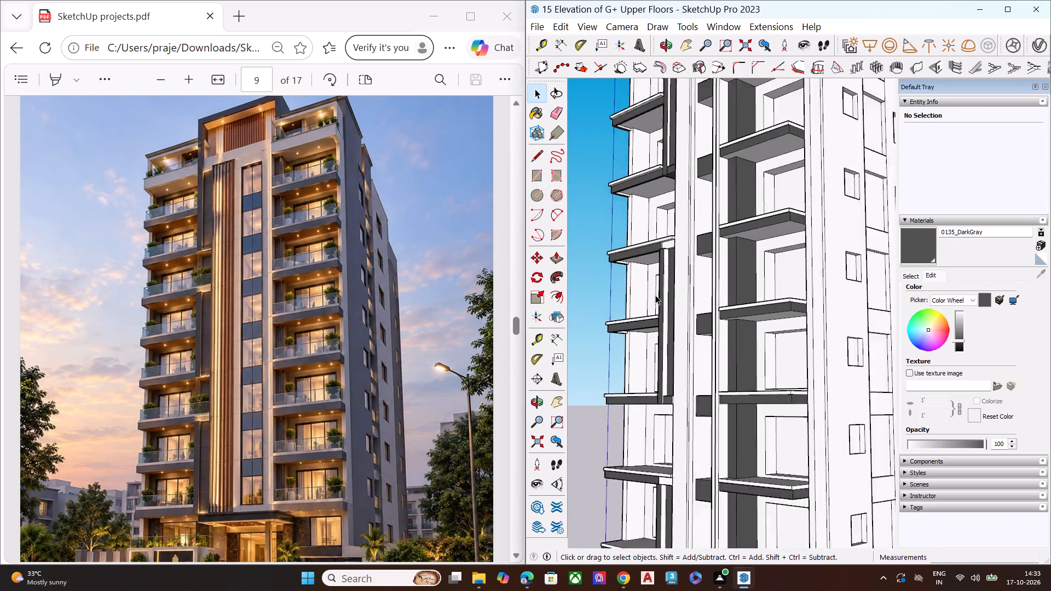
scroll(655, 295, "down", 3)
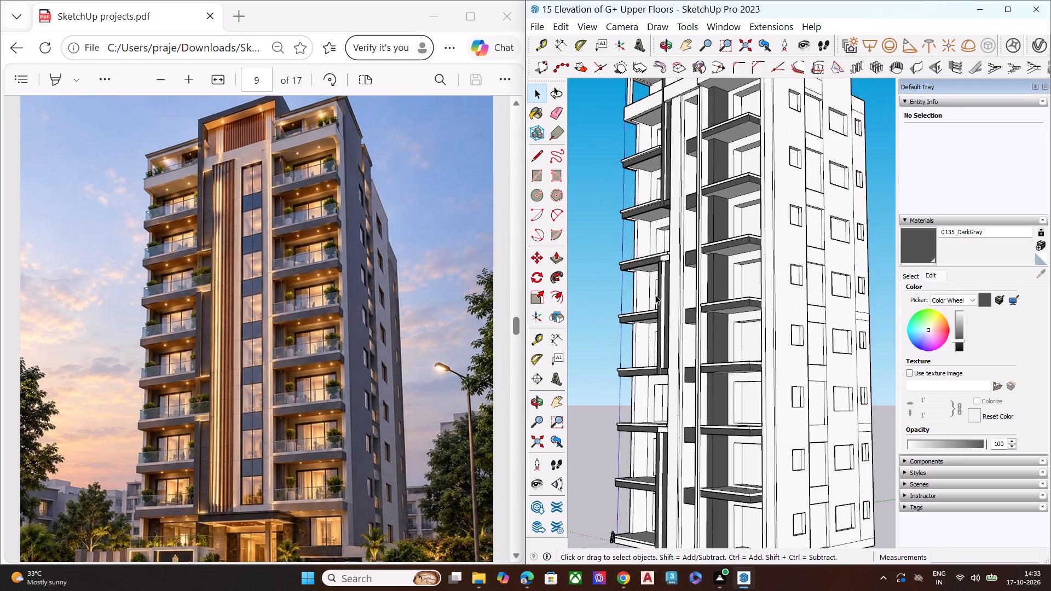
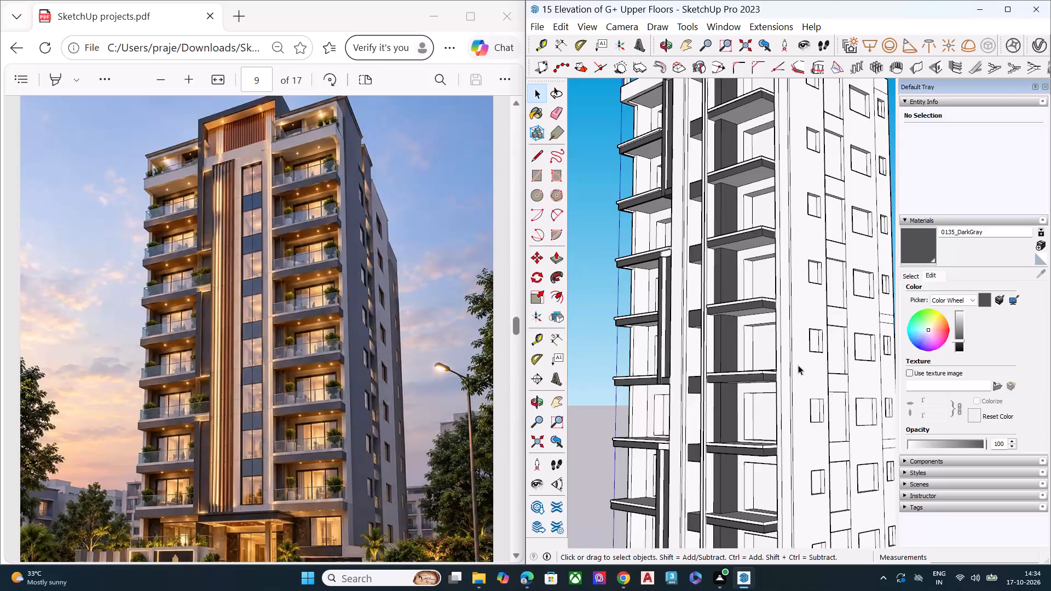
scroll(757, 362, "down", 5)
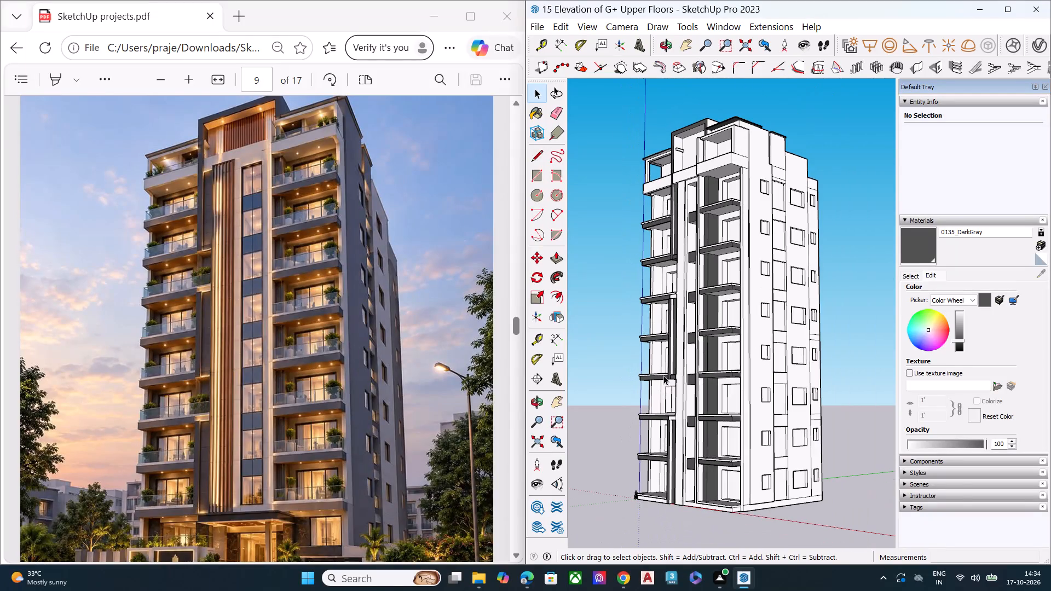
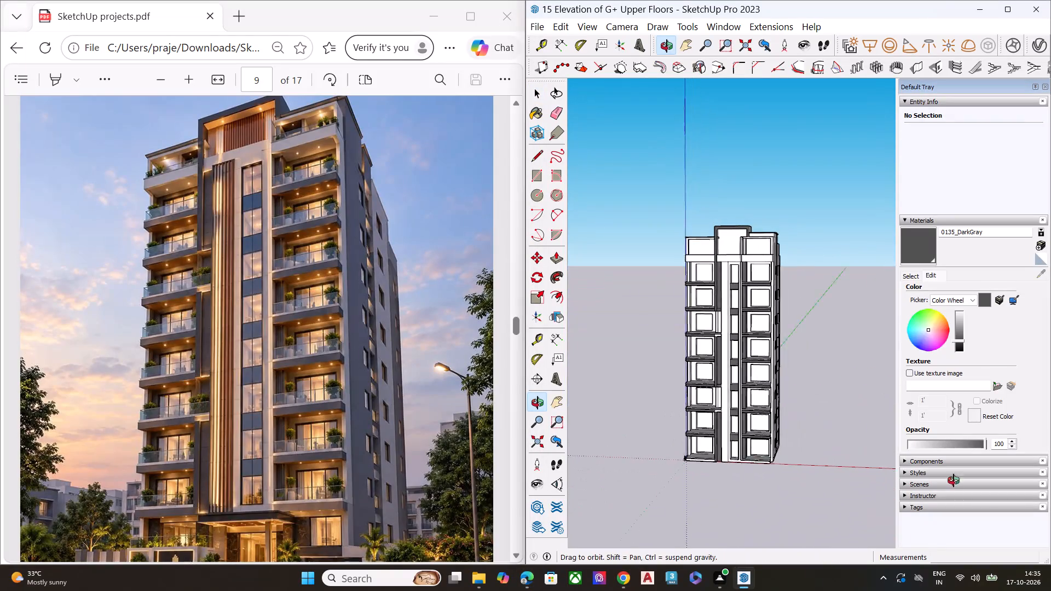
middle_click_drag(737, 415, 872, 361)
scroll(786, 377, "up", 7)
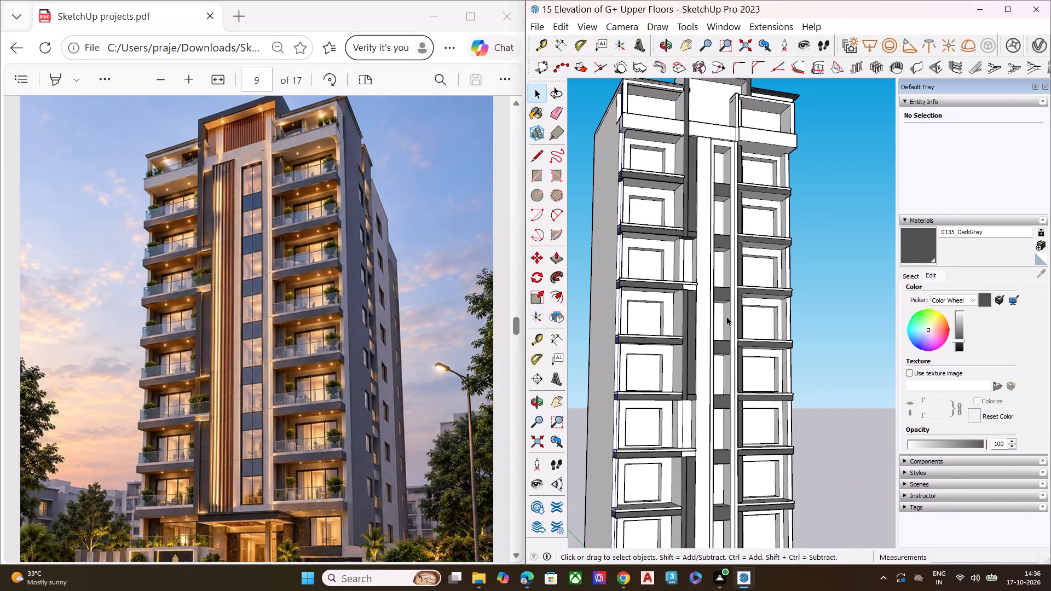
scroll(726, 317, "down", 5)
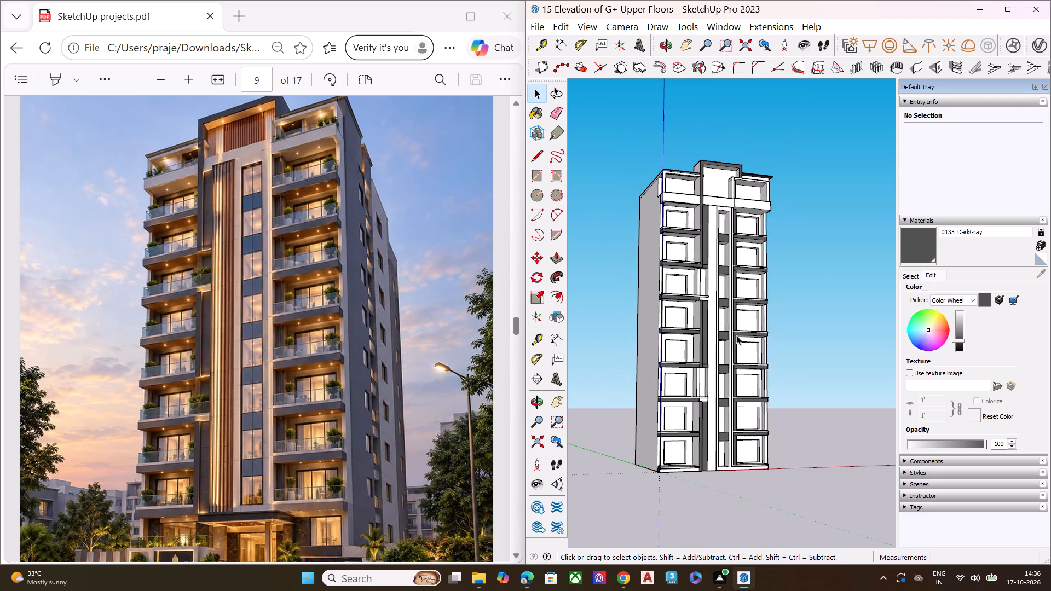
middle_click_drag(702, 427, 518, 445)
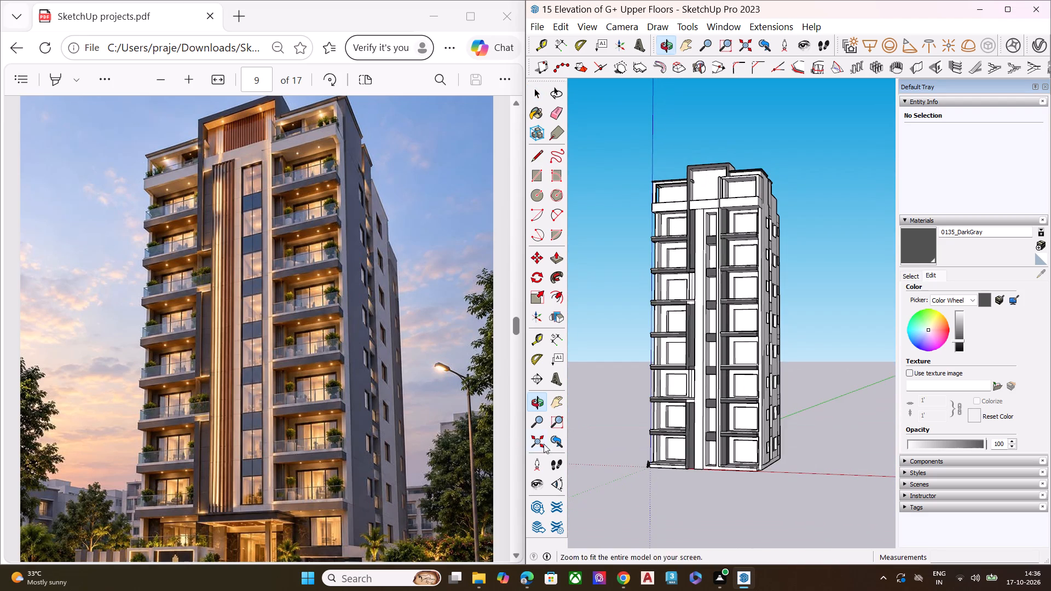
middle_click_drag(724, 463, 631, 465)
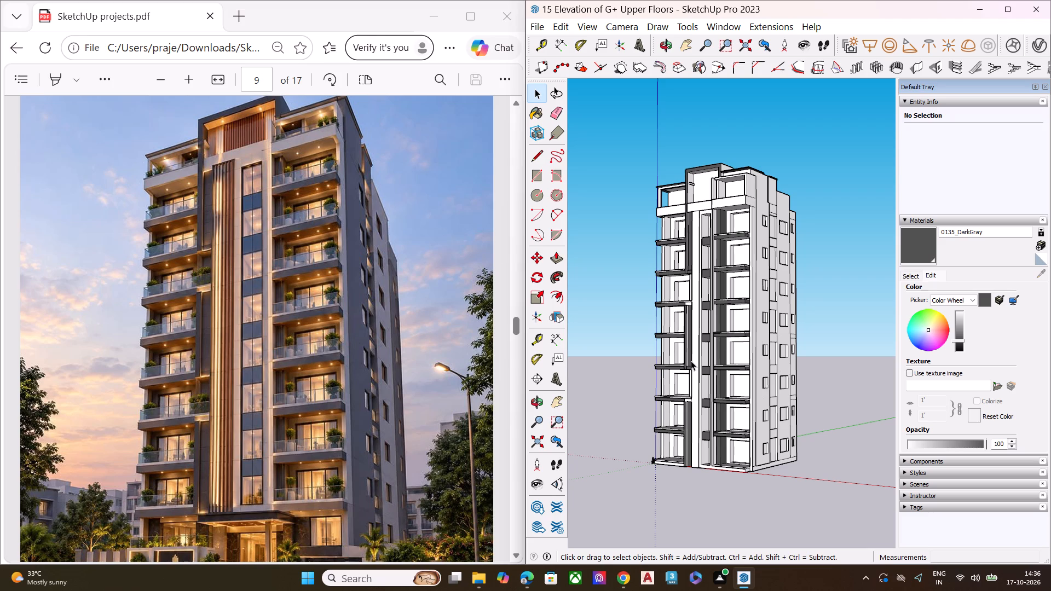
Open the V-Ray Asset Editor and bring up the Chaos Cosmos material library from it.
left_click(941, 101)
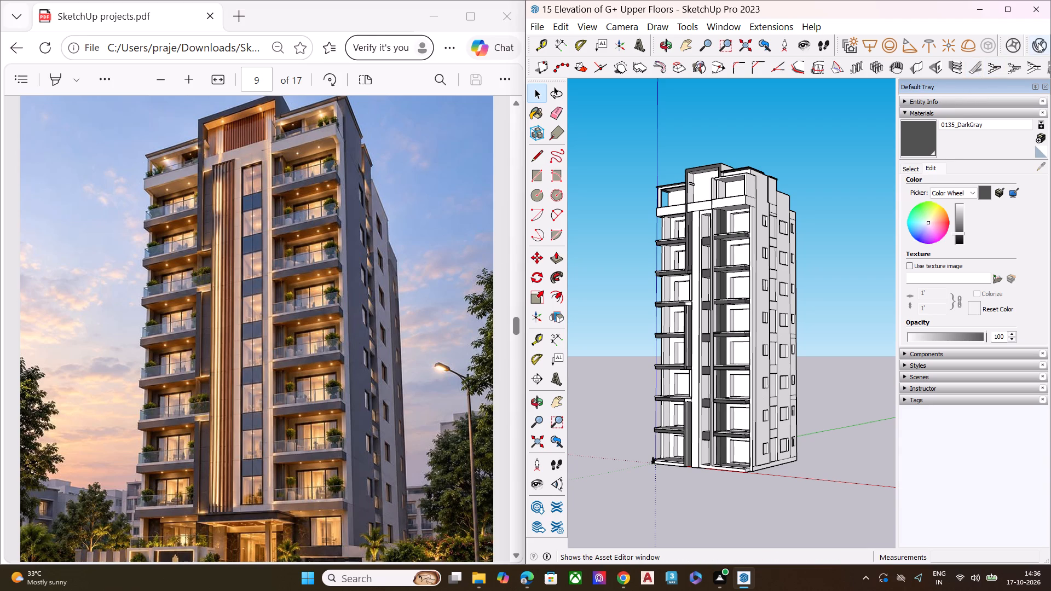
left_click(1038, 43)
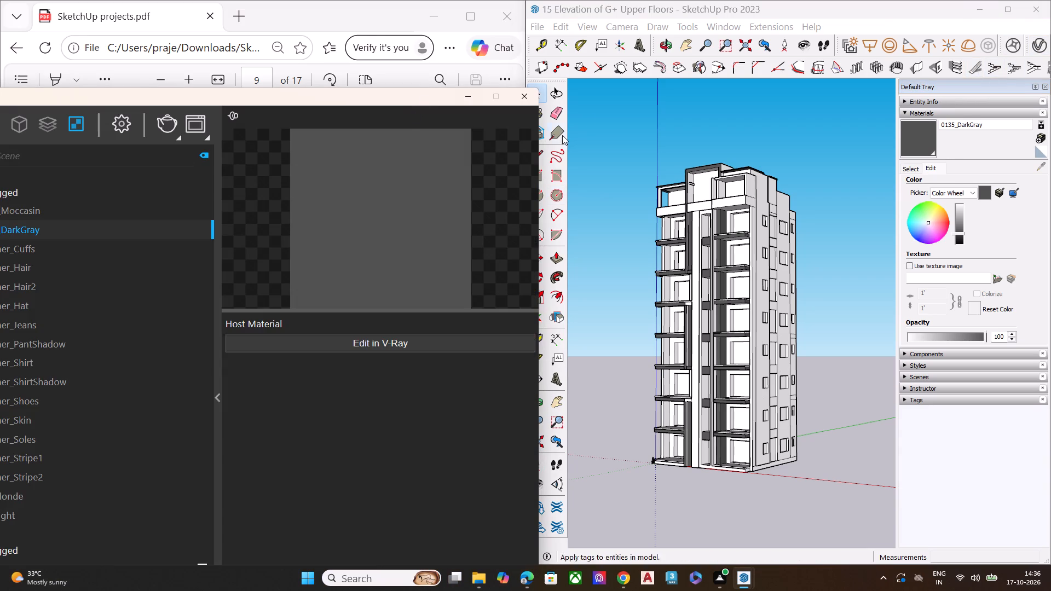
left_click_drag(298, 93, 670, 26)
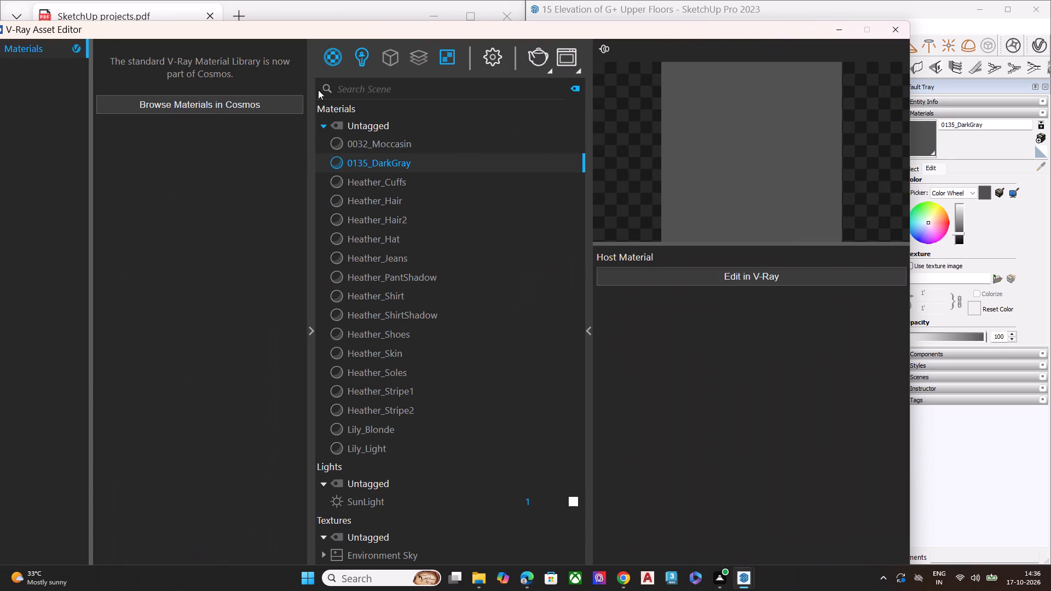
left_click(263, 103)
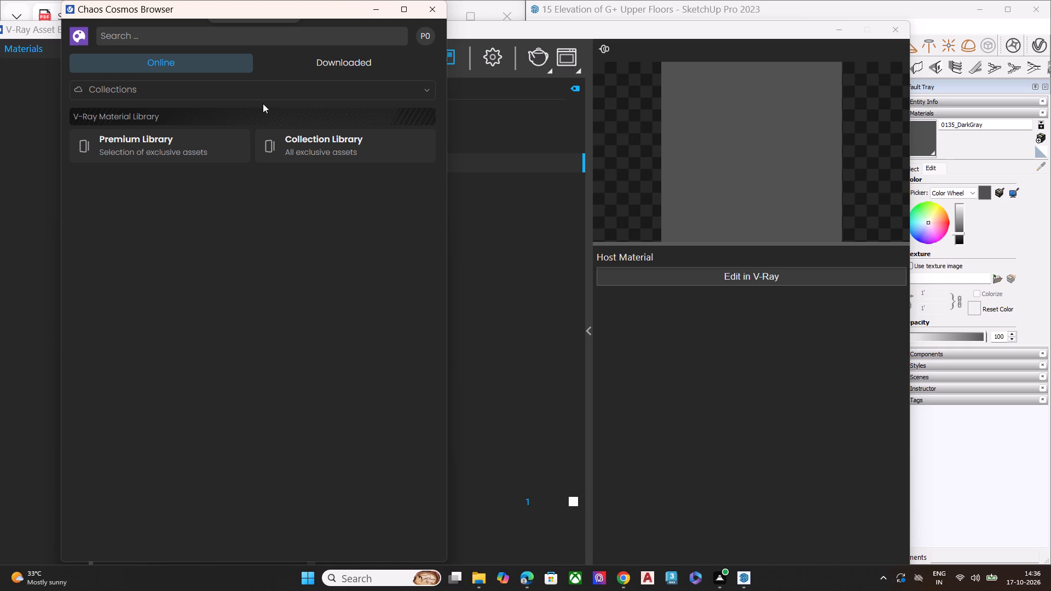
Look through the Cosmos library's 3D Models and Materials categories, ending on all Materials.
left_click(156, 94)
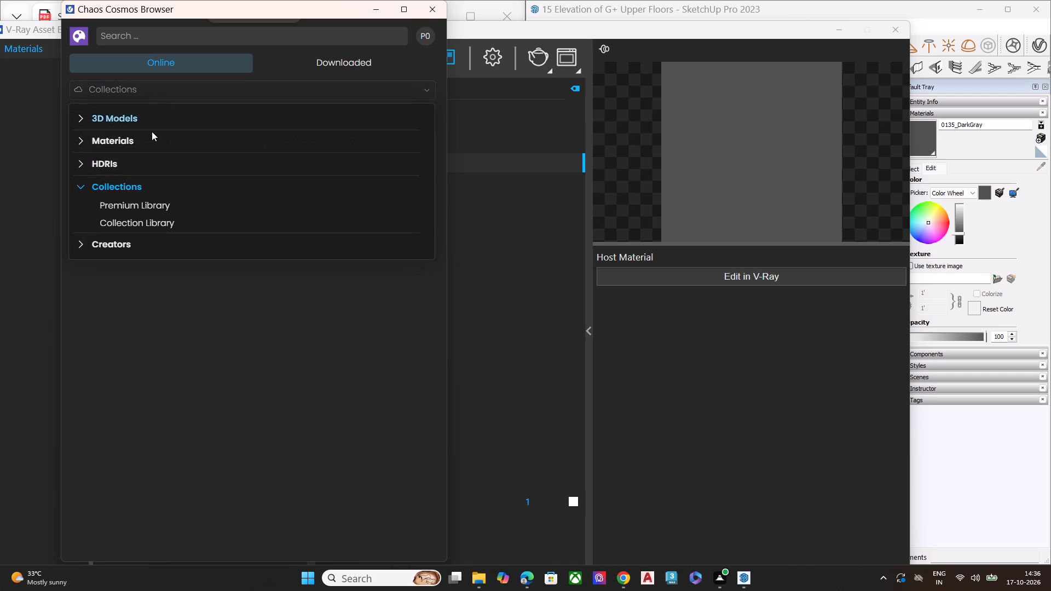
left_click(153, 143)
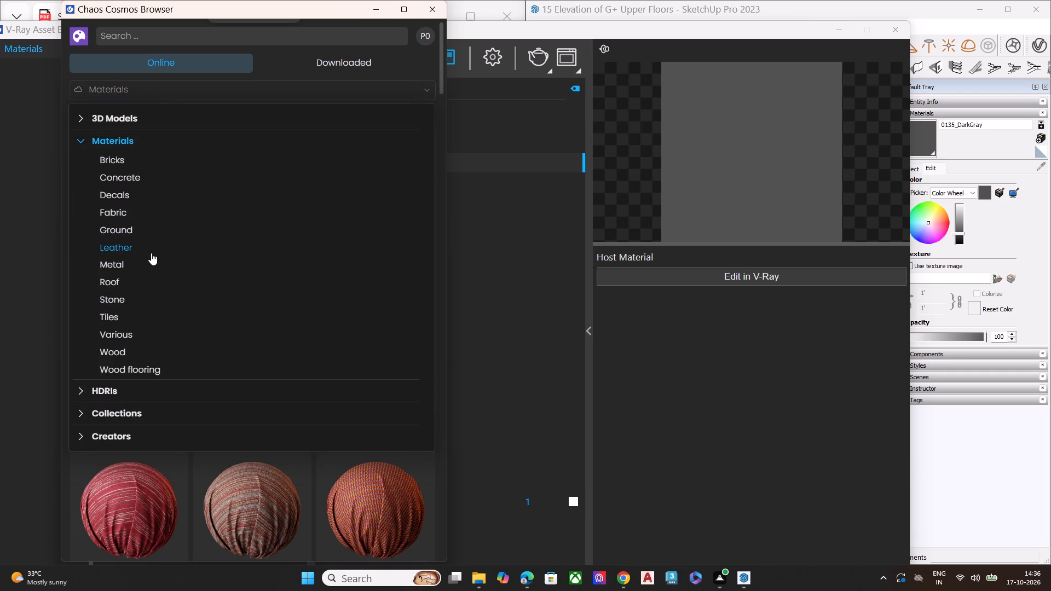
left_click(163, 117)
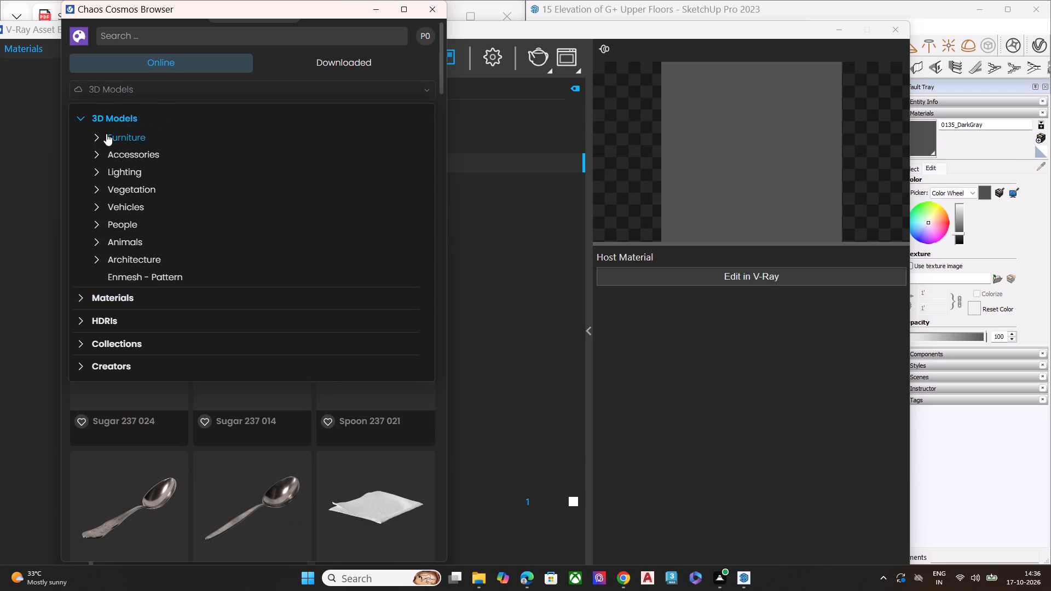
left_click(85, 121)
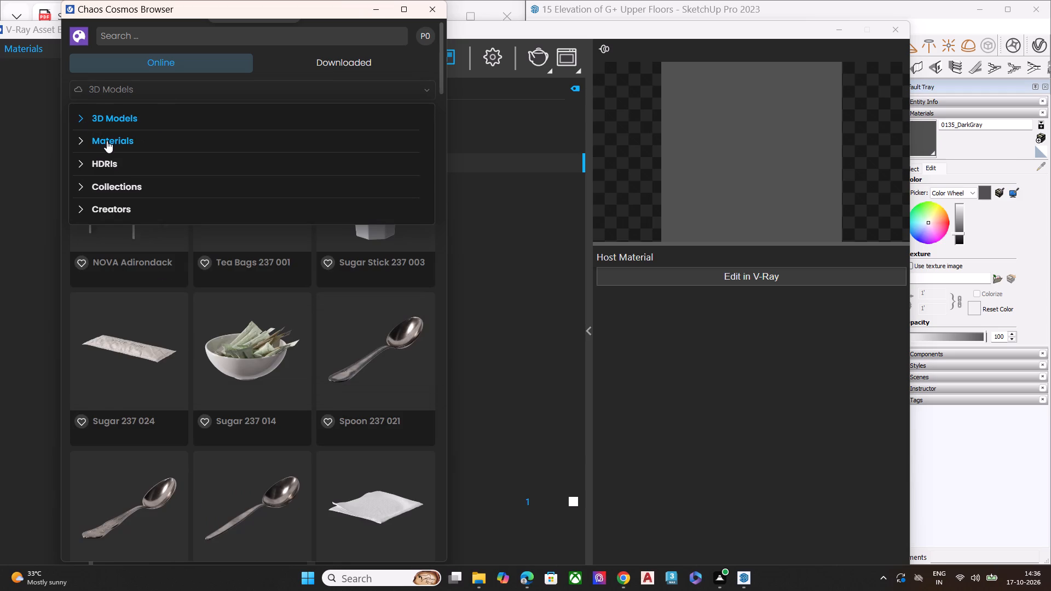
left_click(107, 141)
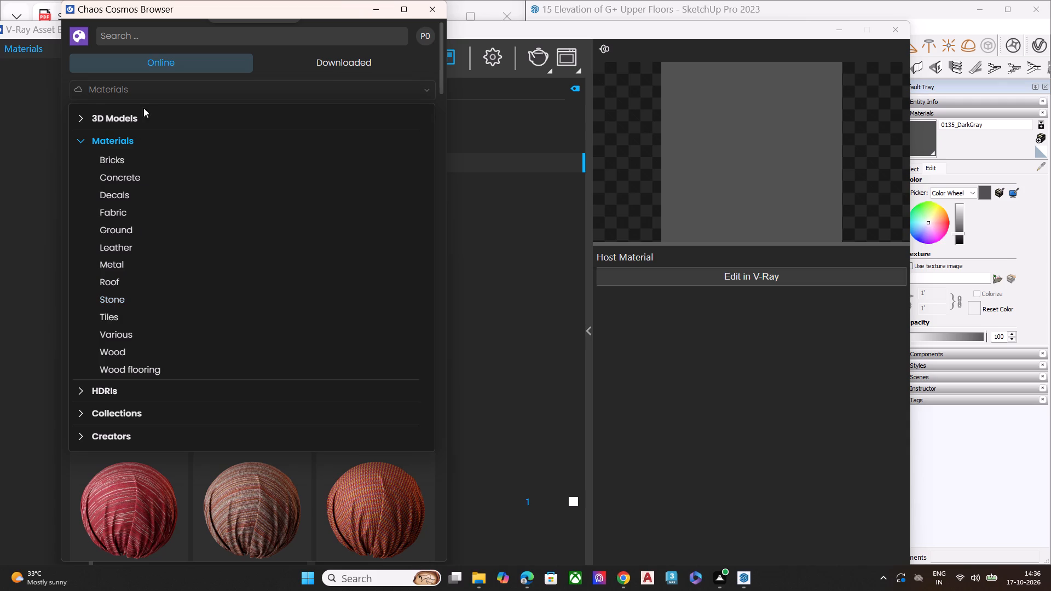
left_click(91, 141)
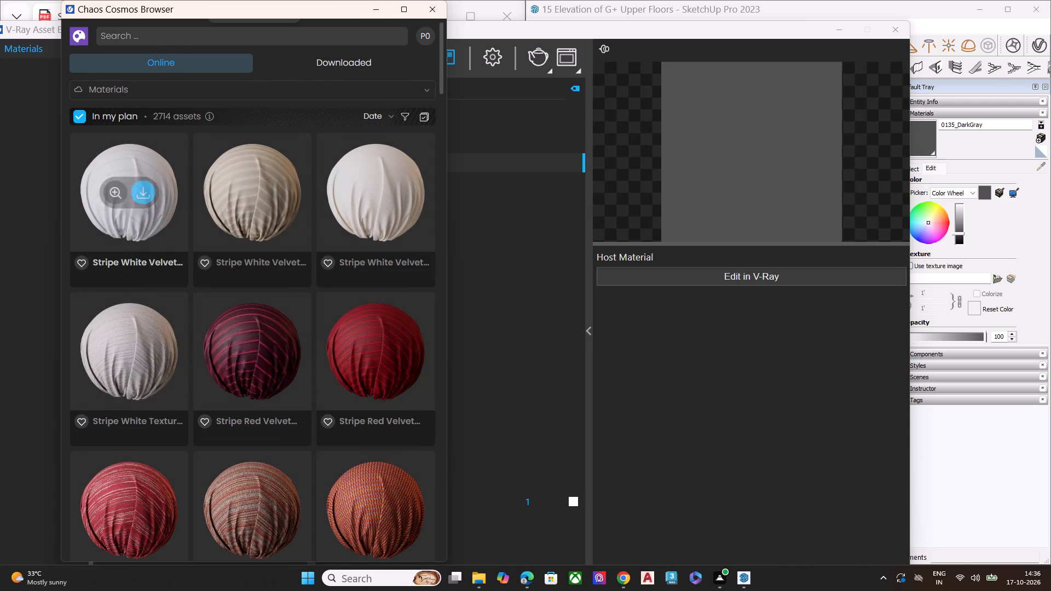
Search the Cosmos library for "paints" and import the Wall Paint White Matte 300cm material into the scene.
left_click(152, 40)
left_click(137, 90)
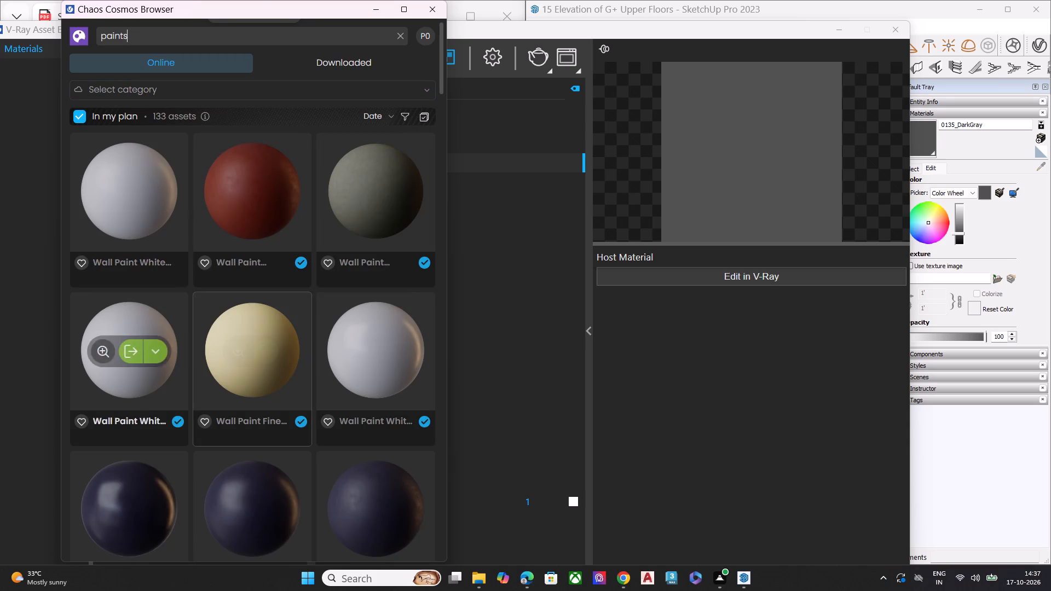
scroll(226, 253, "down", 7)
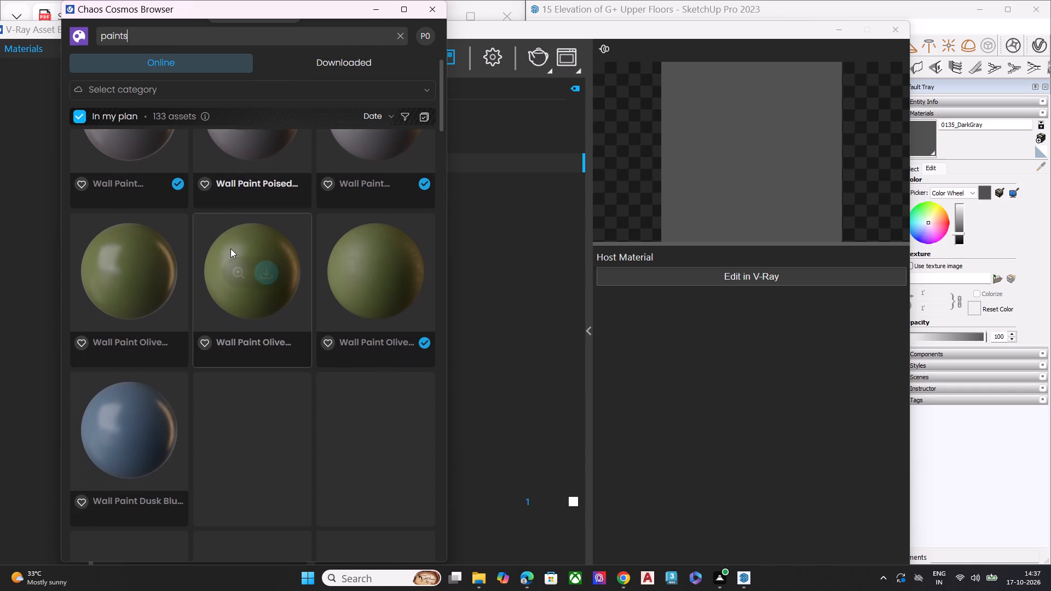
scroll(230, 248, "down", 5)
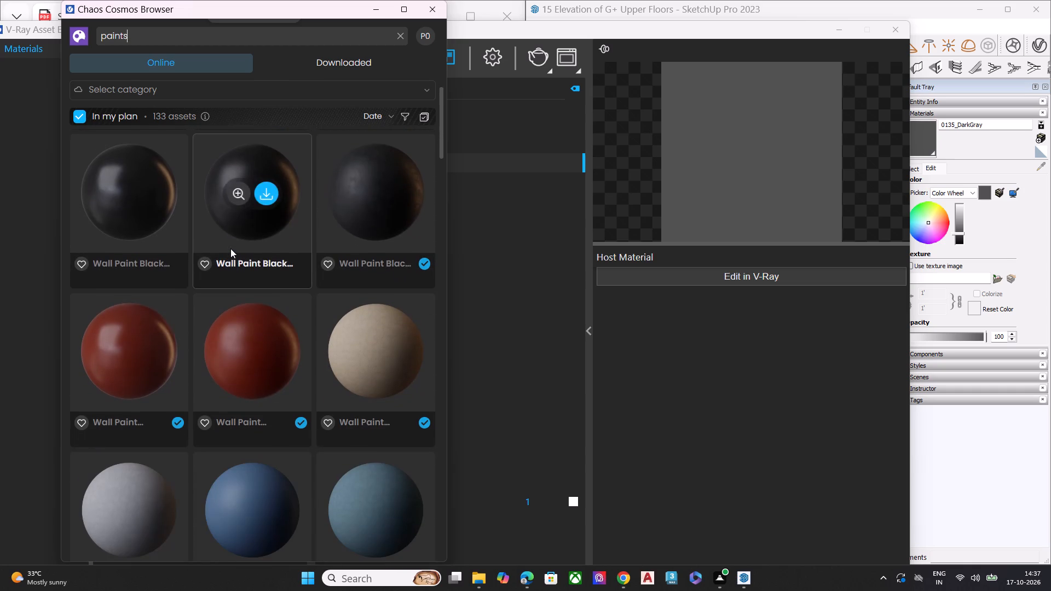
scroll(230, 248, "down", 3)
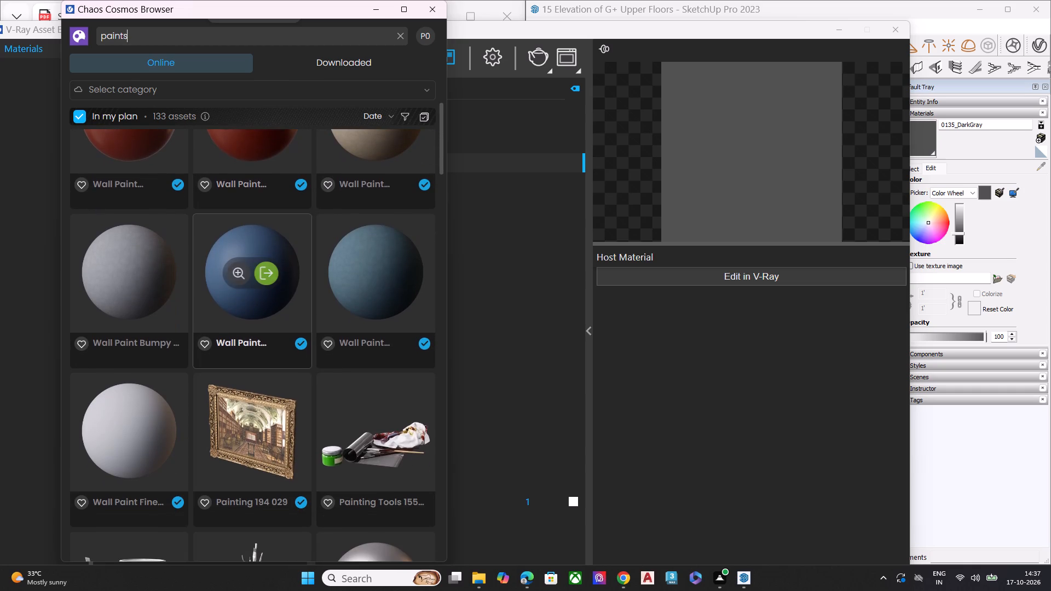
scroll(197, 271, "down", 3)
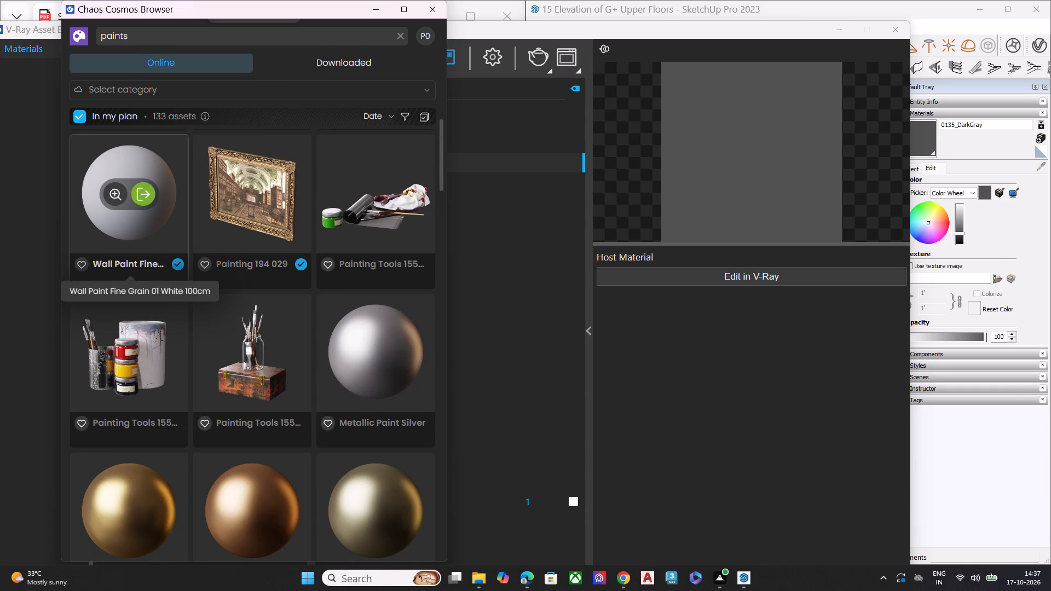
scroll(138, 223, "up", 18)
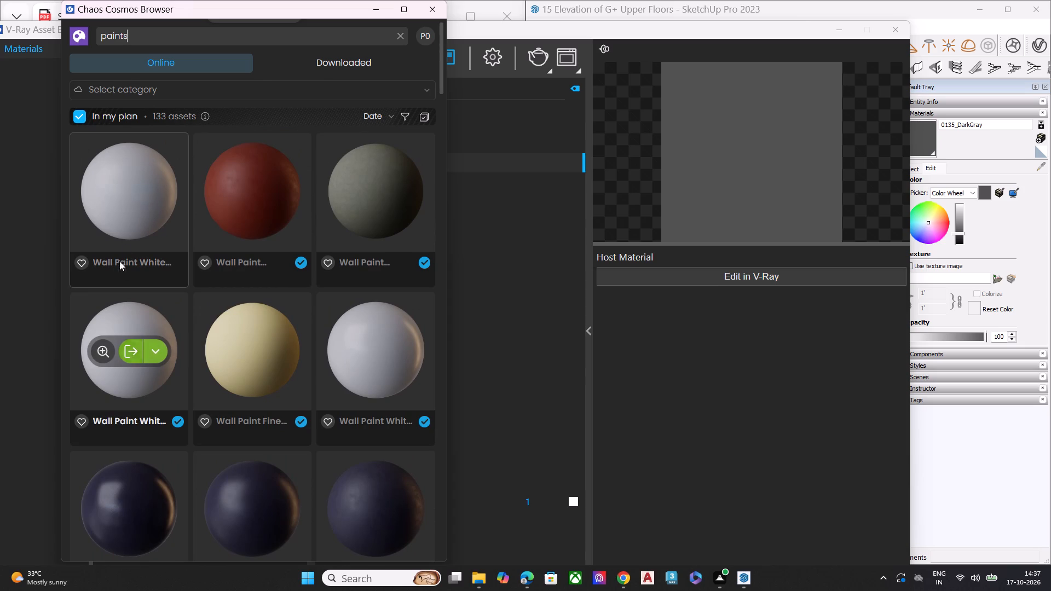
left_click(129, 350)
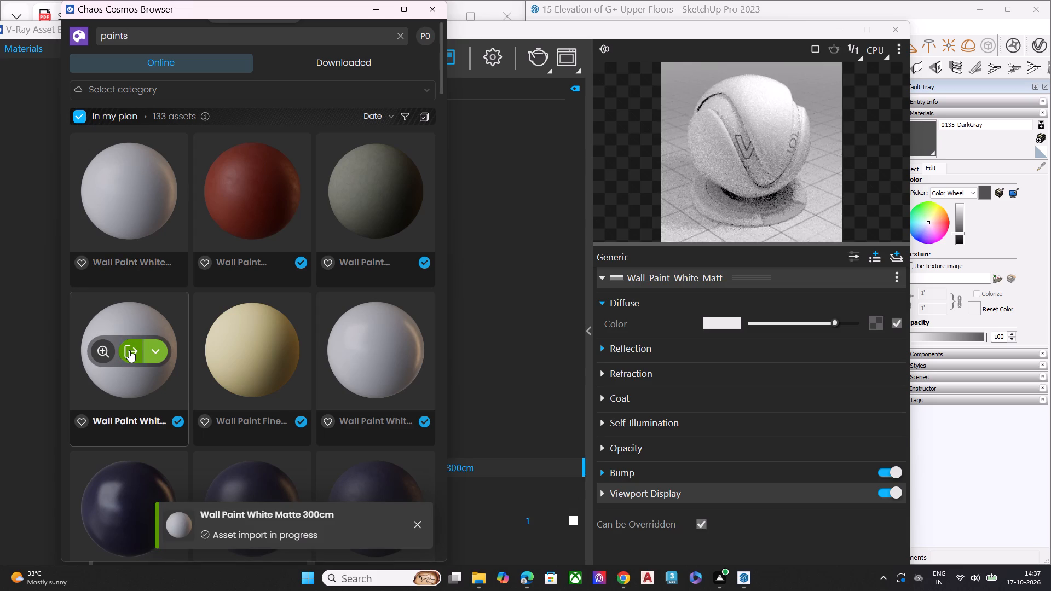
Change the imported wall paint's diffuse colour to a light pinkish grey of about RGB 199, 188, 188.
left_click(721, 325)
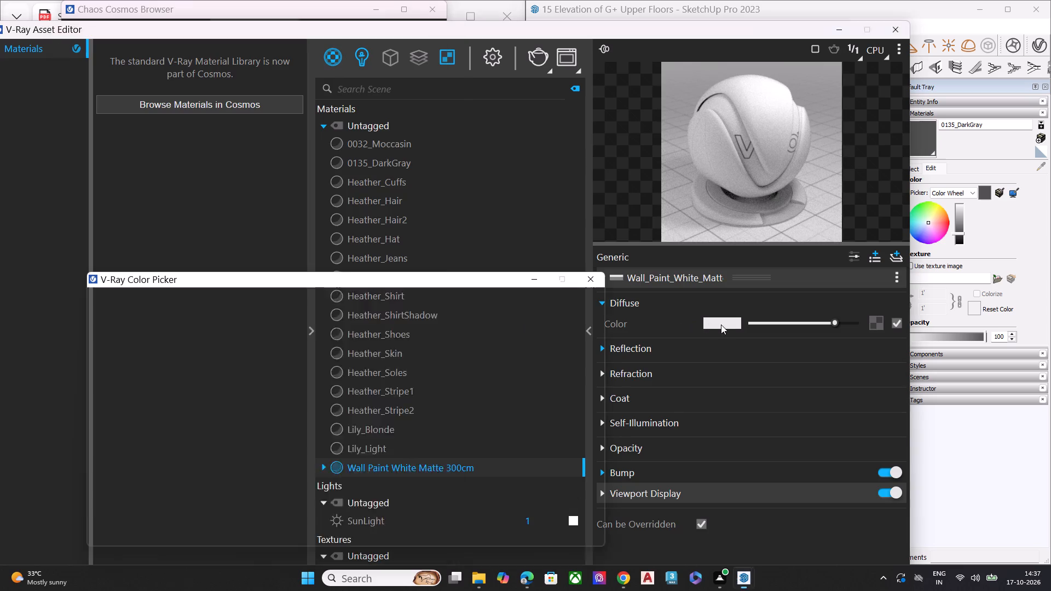
left_click_drag(91, 311, 99, 327)
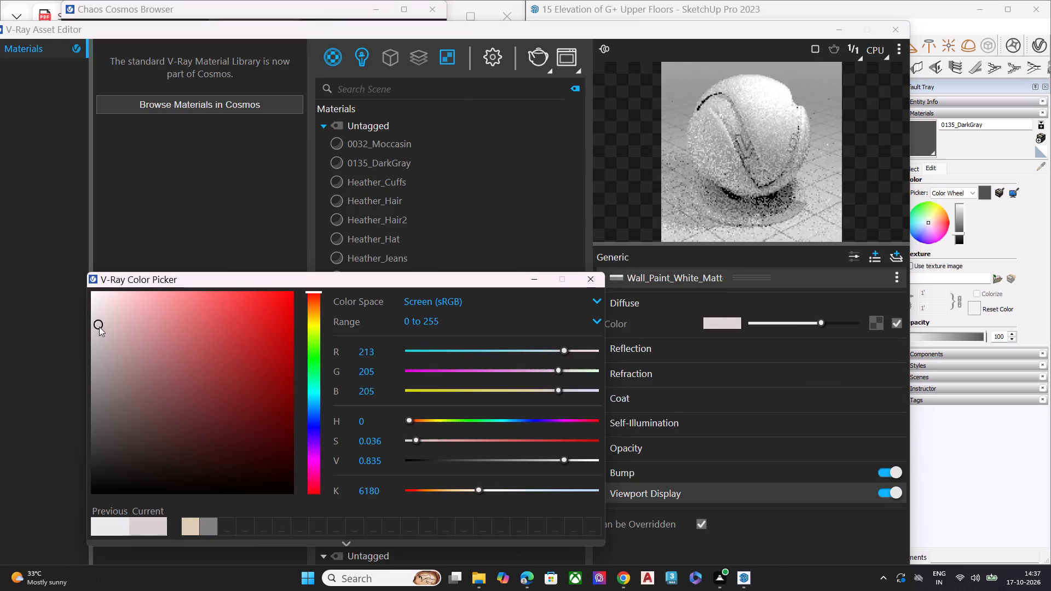
left_click_drag(99, 327, 100, 340)
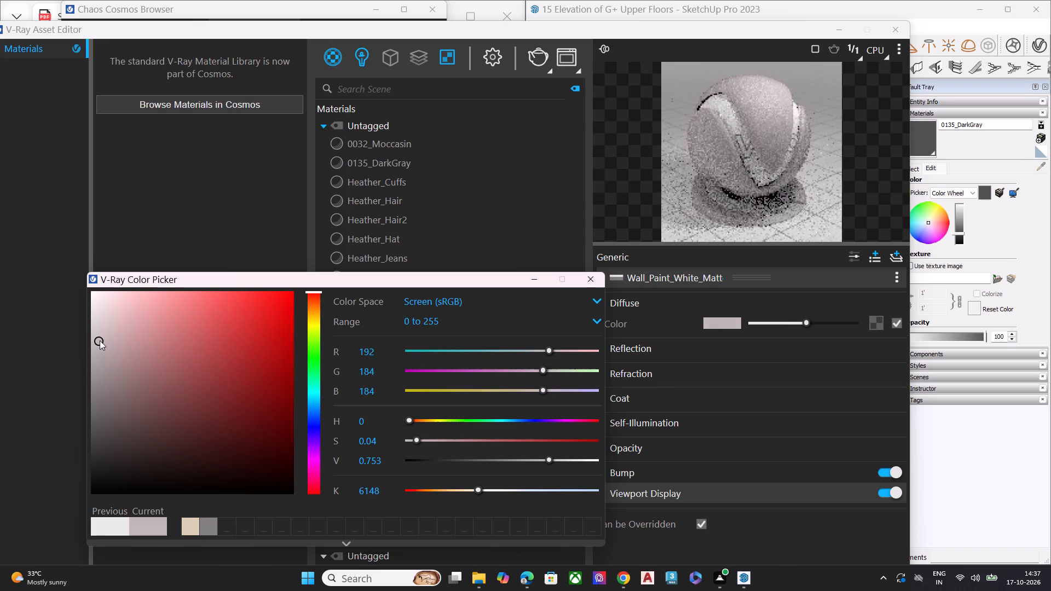
left_click_drag(100, 340, 100, 334)
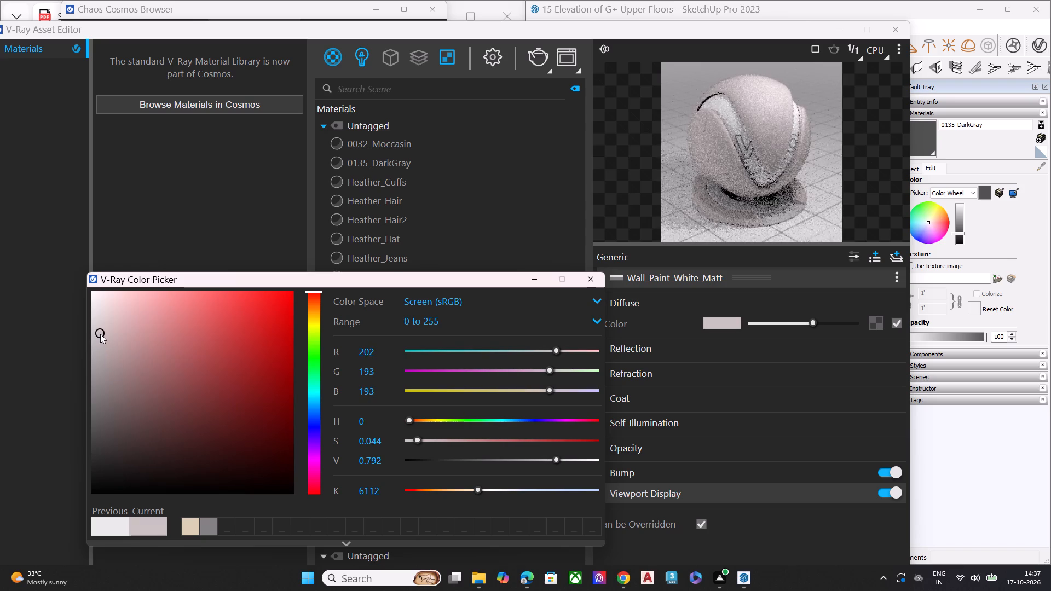
left_click_drag(100, 334, 95, 333)
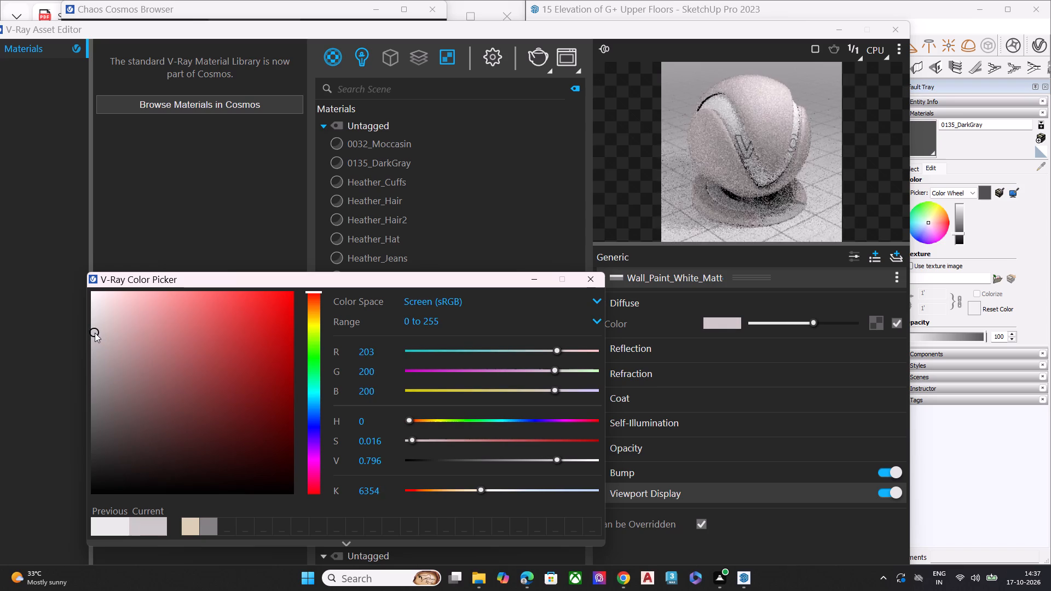
left_click_drag(95, 333, 103, 336)
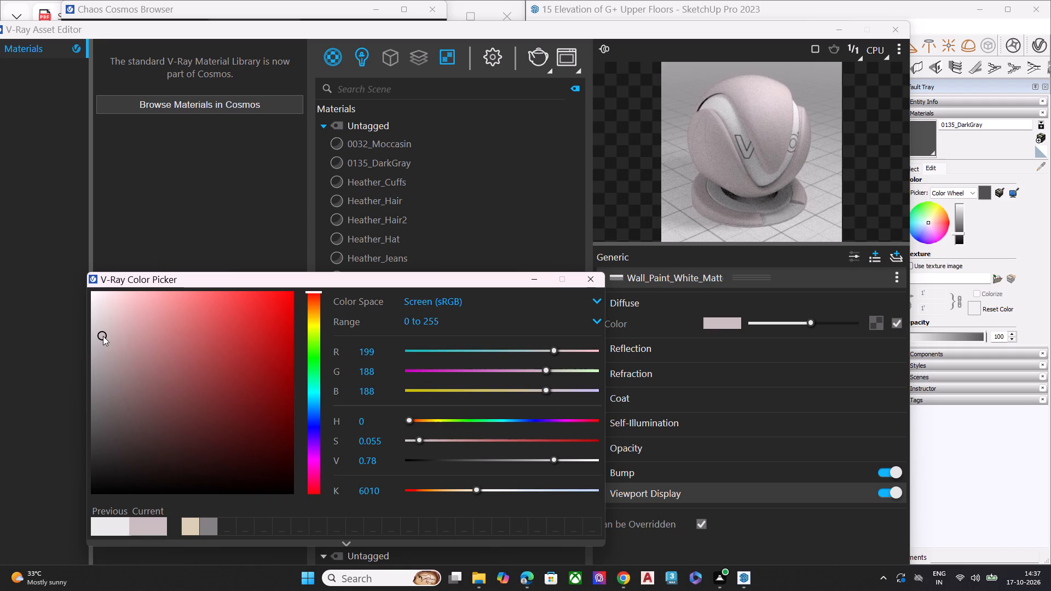
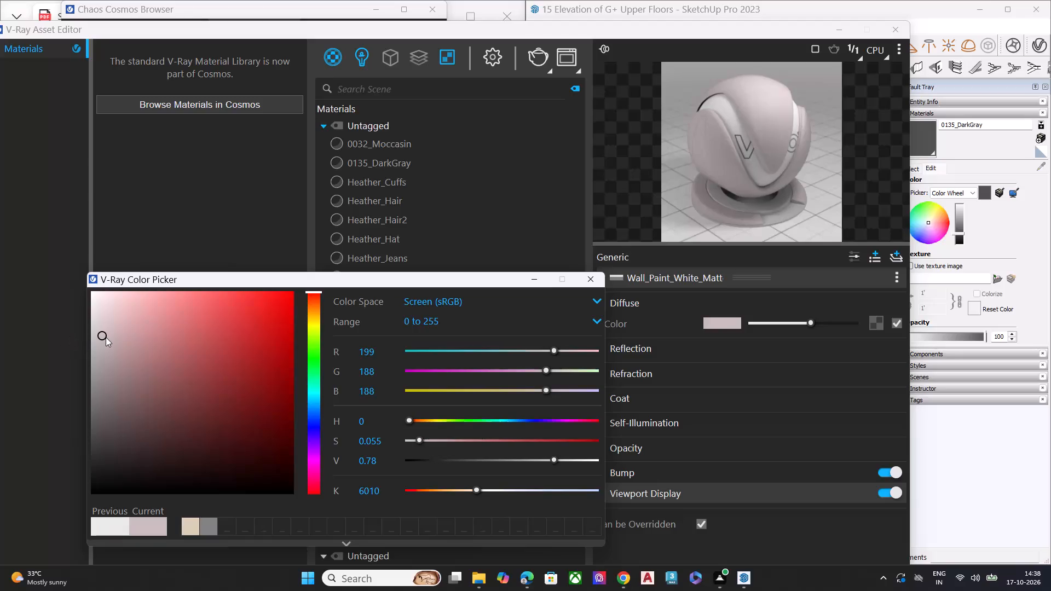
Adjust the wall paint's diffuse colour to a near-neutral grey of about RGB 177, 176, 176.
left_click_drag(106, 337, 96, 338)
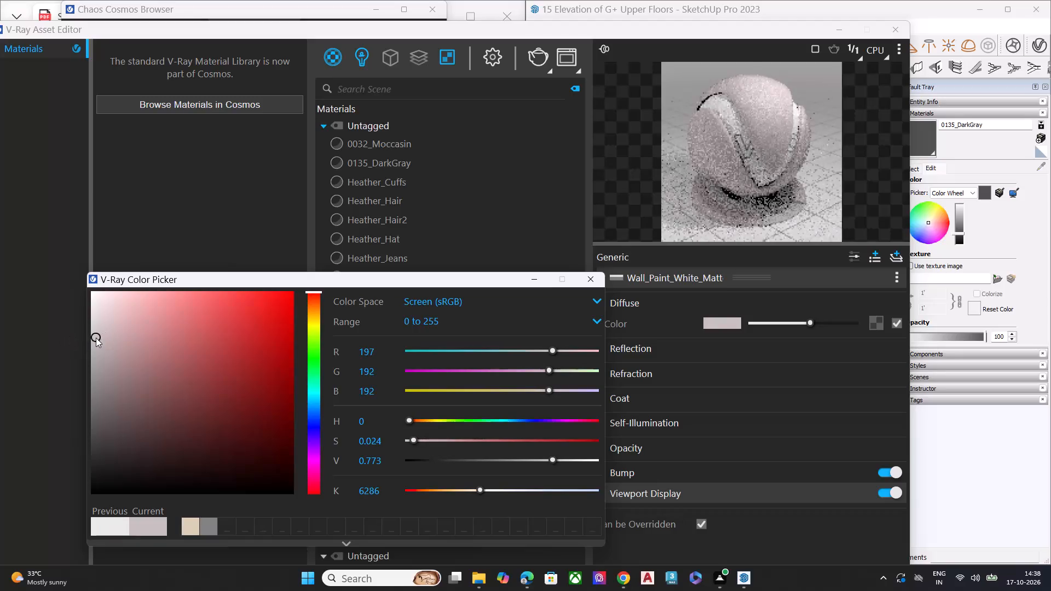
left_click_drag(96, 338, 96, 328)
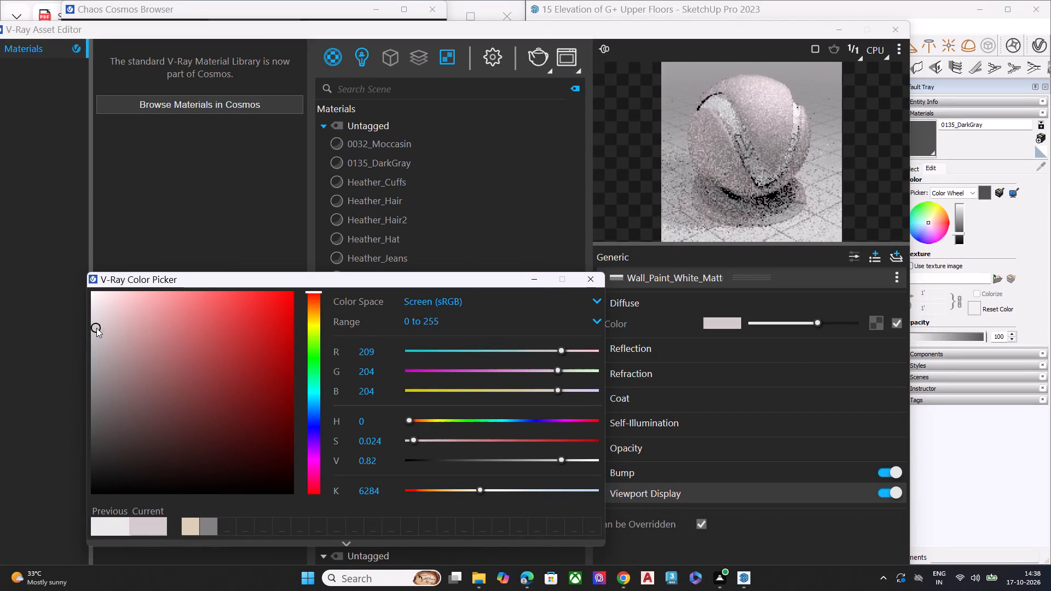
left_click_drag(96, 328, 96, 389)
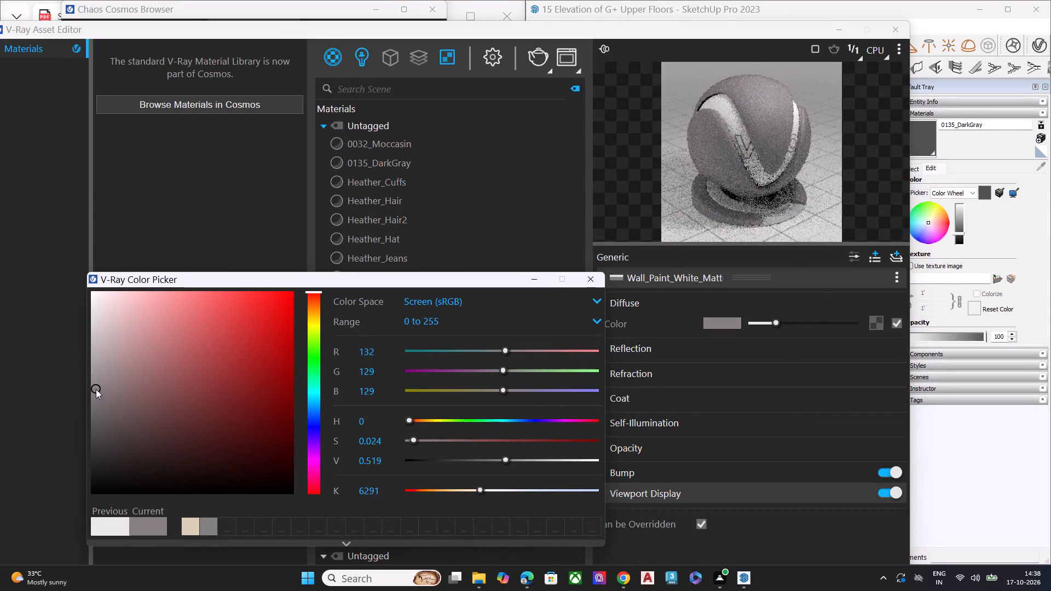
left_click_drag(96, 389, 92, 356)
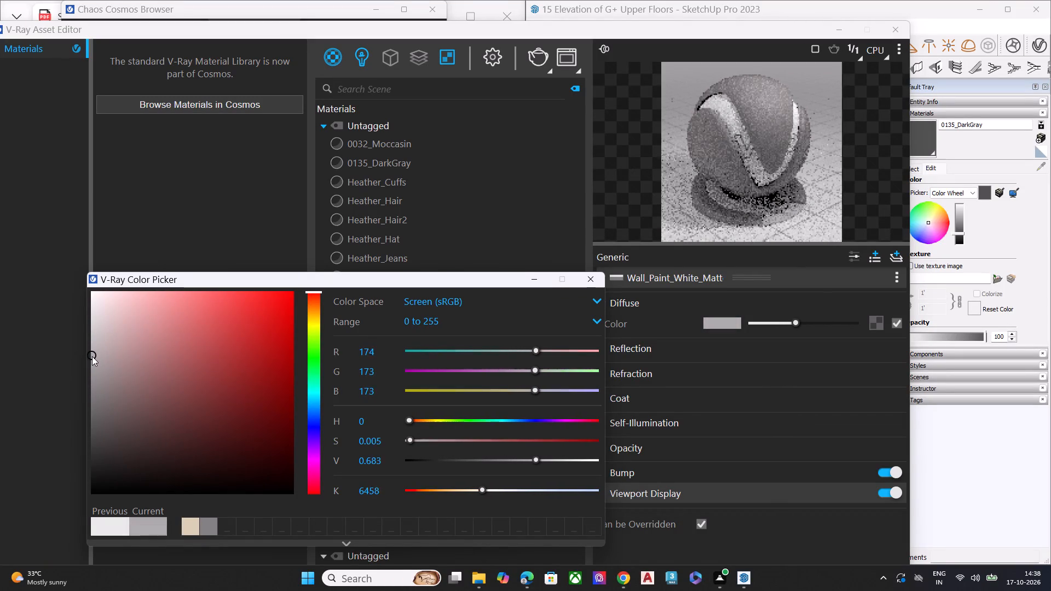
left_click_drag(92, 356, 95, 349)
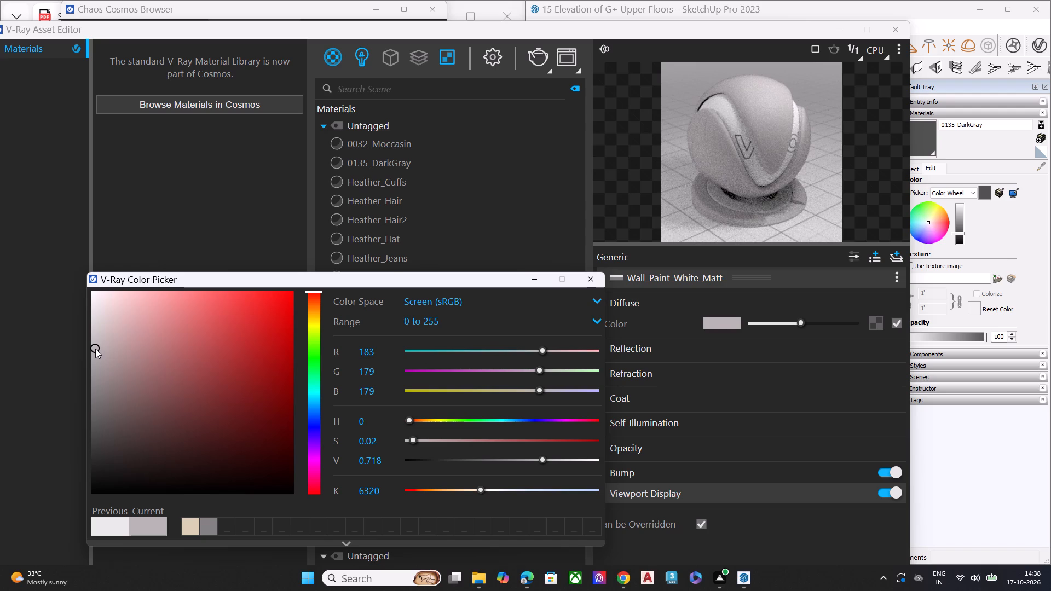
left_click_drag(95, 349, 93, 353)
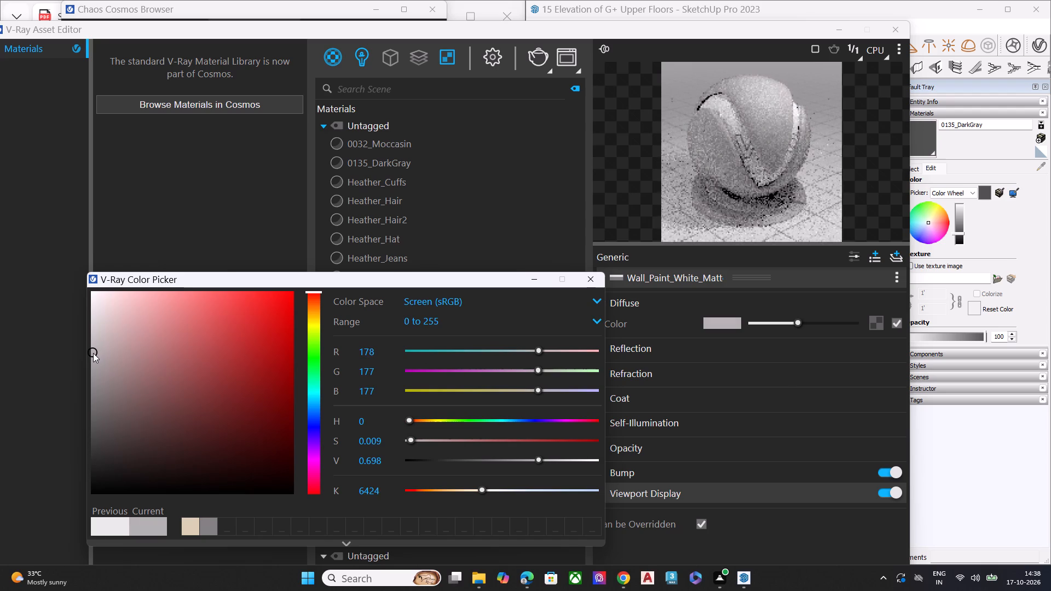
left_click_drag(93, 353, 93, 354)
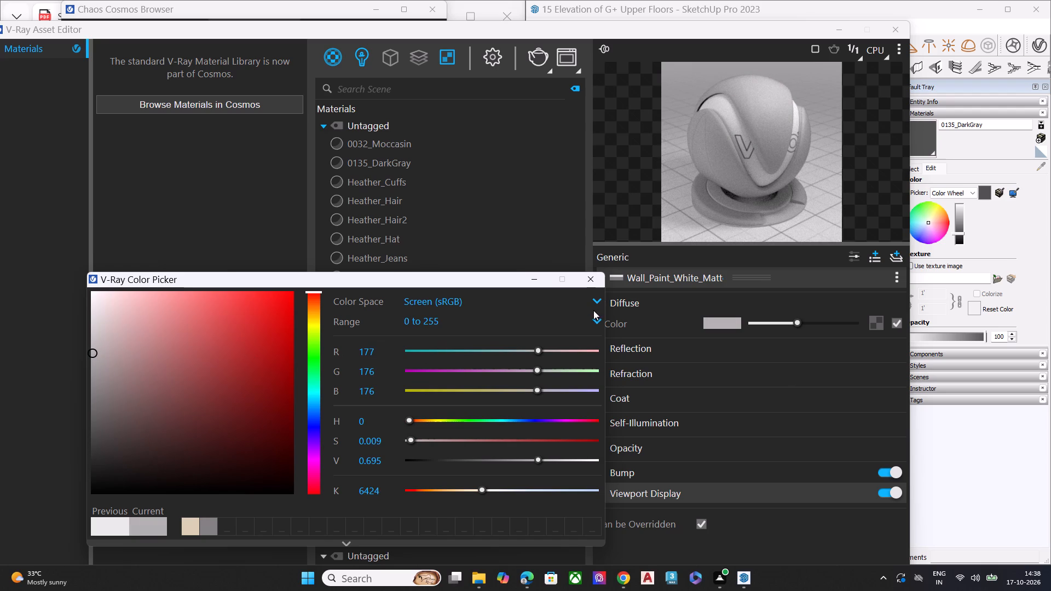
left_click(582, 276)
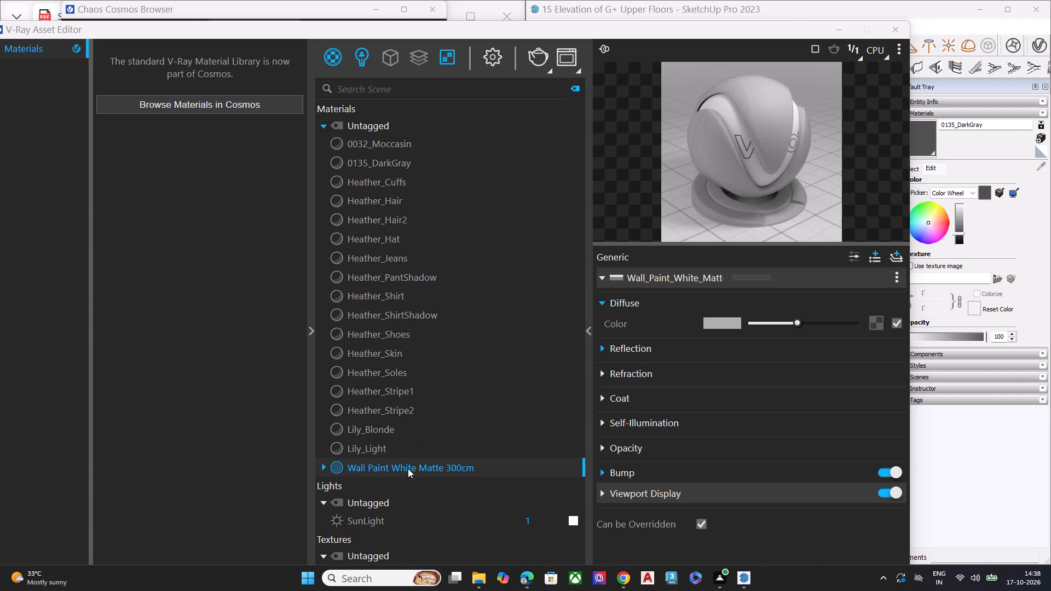
Make Wall Paint White Matte 300cm the current material and clear away the V-Ray Asset Editor and Cosmos browser.
left_click(408, 468)
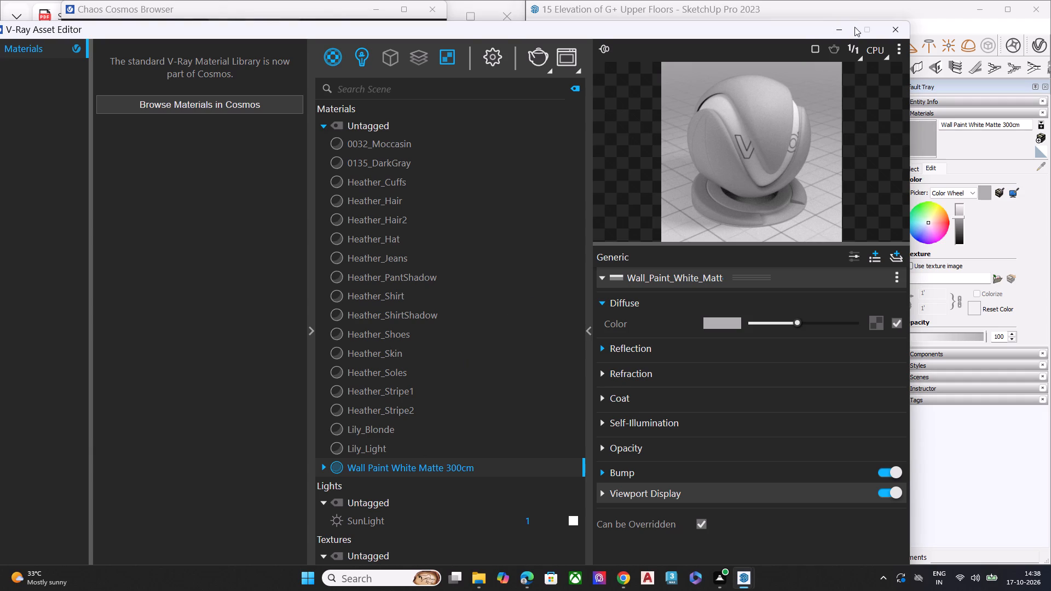
left_click(838, 32)
left_click(922, 136)
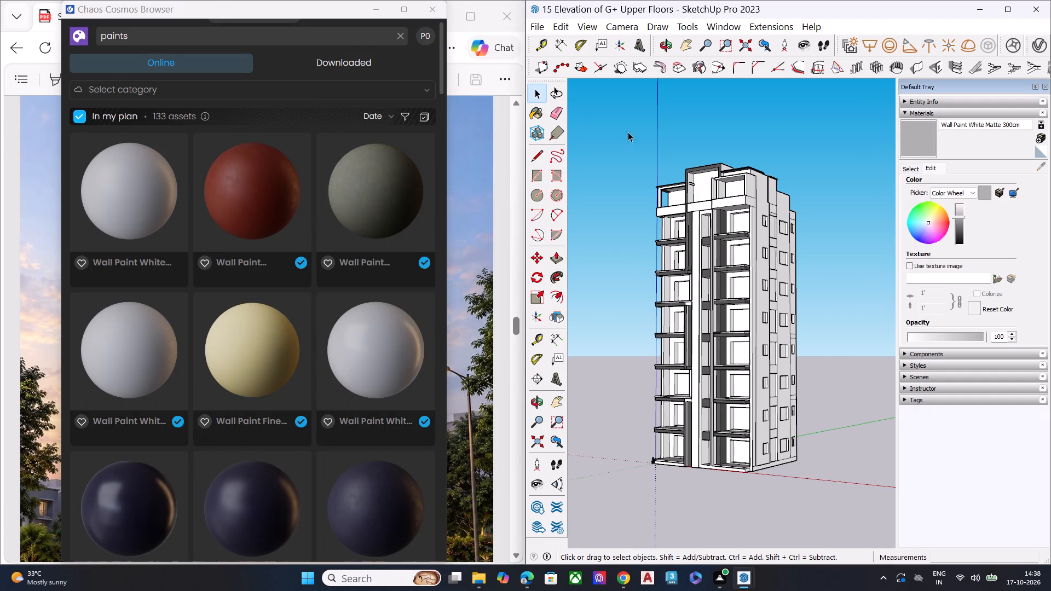
left_click(432, 8)
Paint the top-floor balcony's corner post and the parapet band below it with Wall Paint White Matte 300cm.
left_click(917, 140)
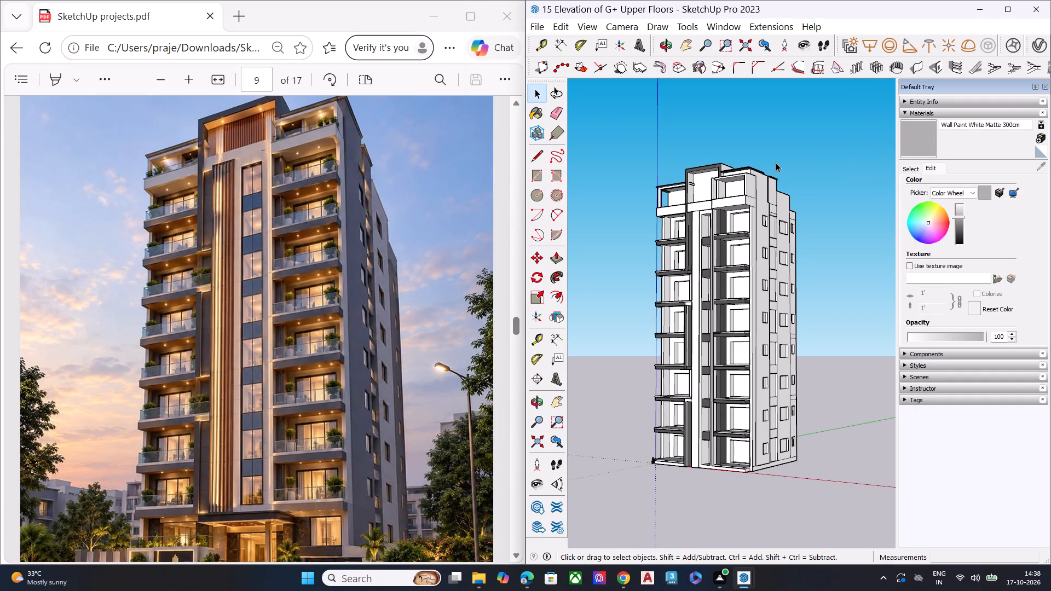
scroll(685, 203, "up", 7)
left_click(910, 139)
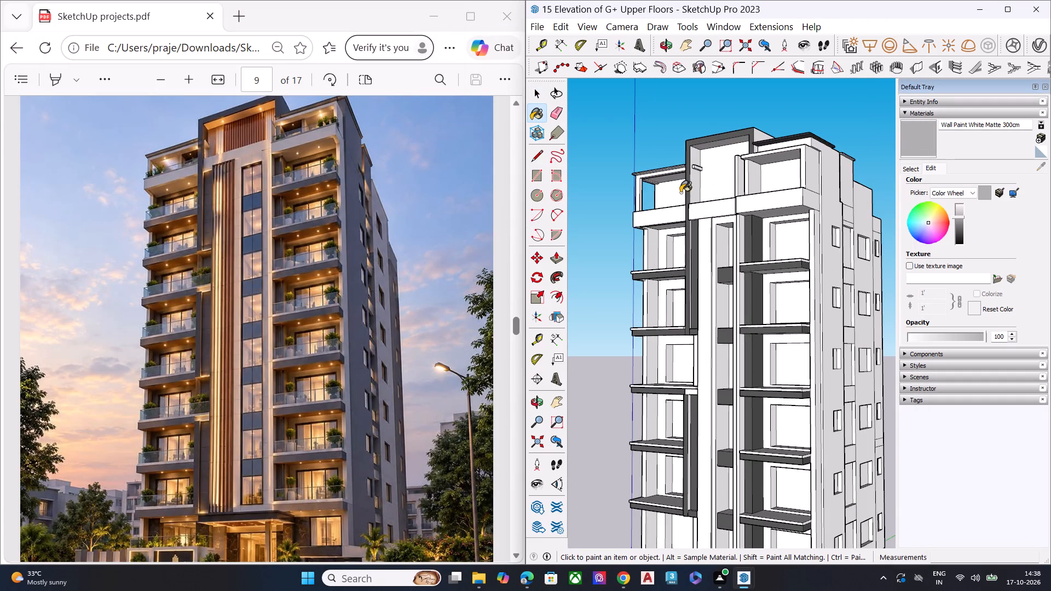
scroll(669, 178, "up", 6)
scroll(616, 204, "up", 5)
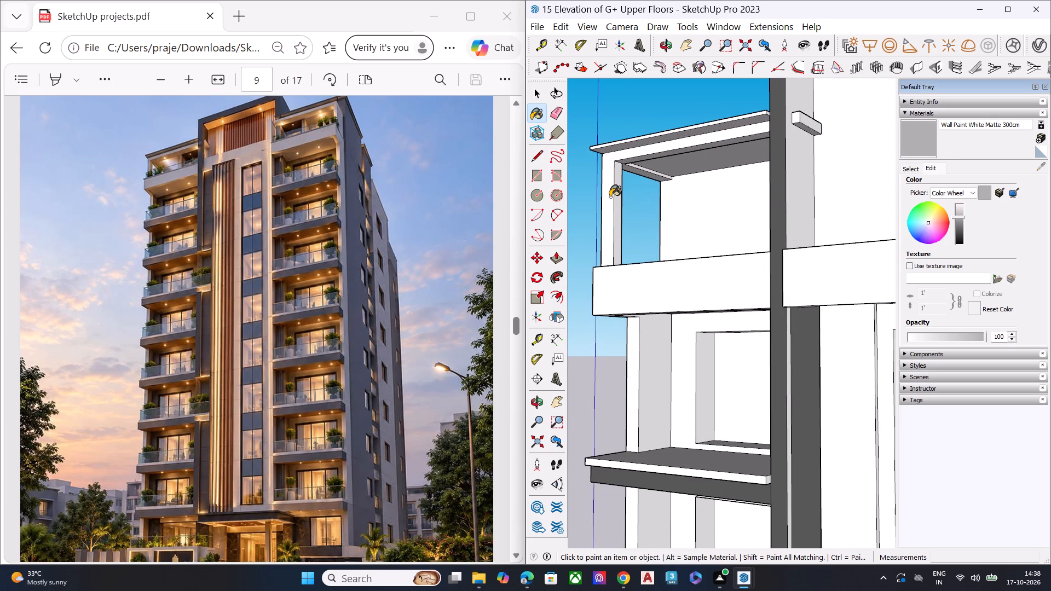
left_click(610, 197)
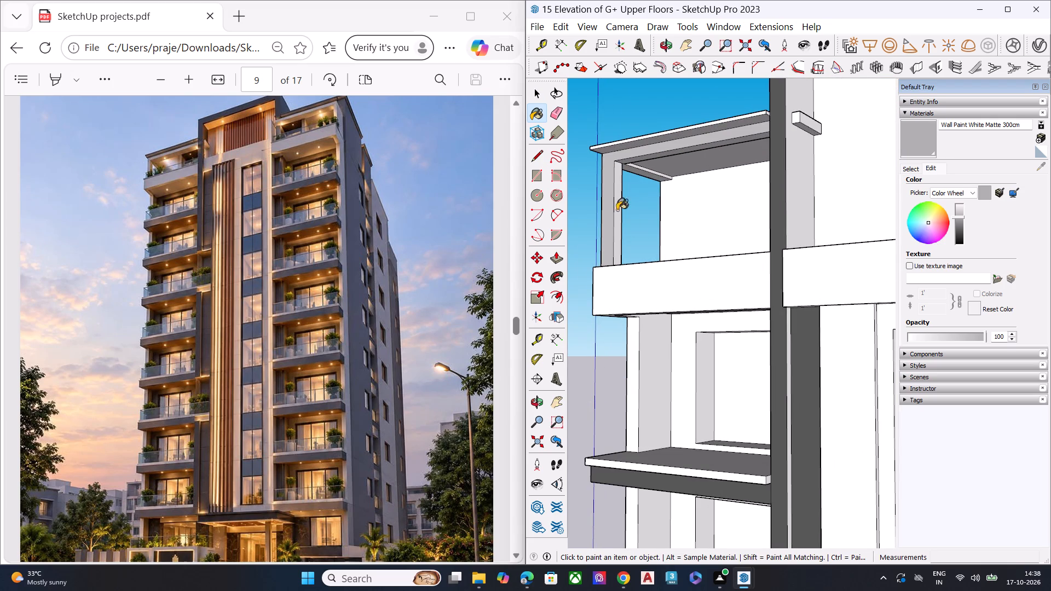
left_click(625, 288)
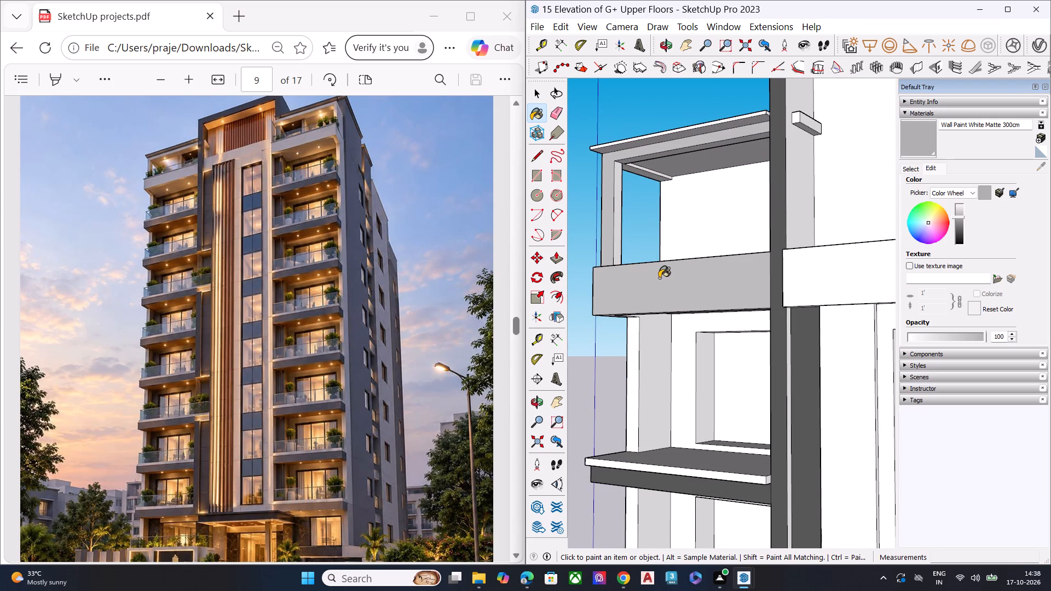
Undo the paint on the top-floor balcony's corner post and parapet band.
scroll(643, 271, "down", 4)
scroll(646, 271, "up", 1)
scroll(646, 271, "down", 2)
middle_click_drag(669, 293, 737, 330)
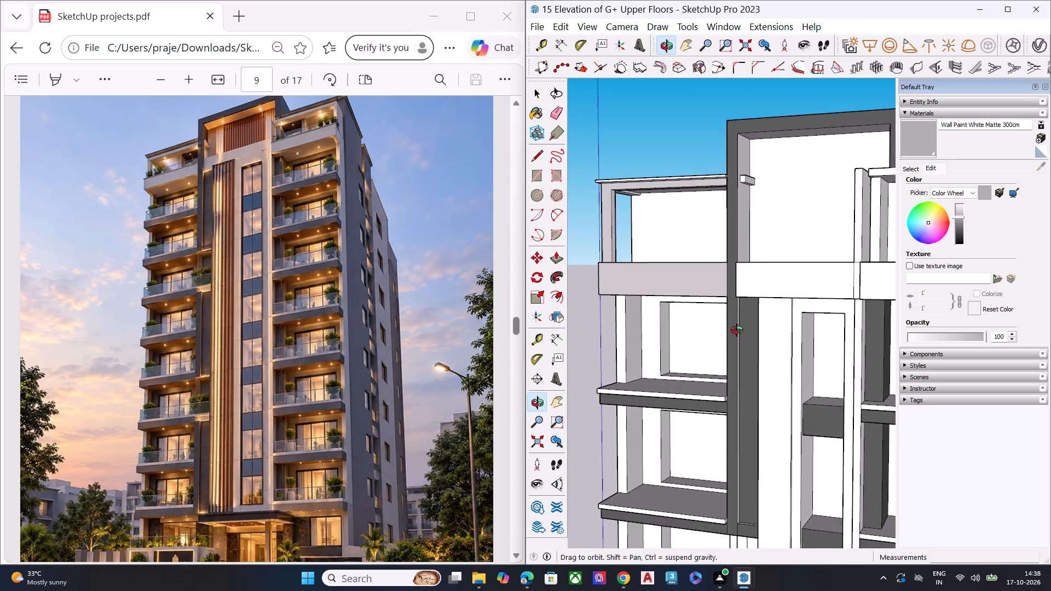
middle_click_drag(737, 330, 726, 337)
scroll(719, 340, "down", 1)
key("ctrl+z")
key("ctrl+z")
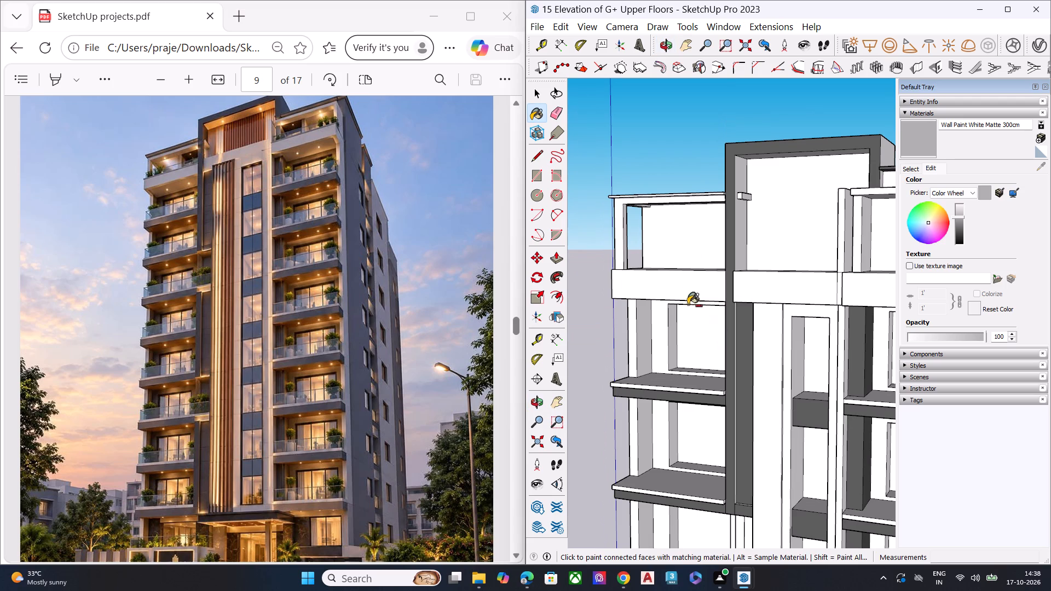
Shift the wall paint's diffuse colour to a yellow hue of 0.169, giving a pale yellow of about RGB 221, 221, 188.
left_click(1040, 45)
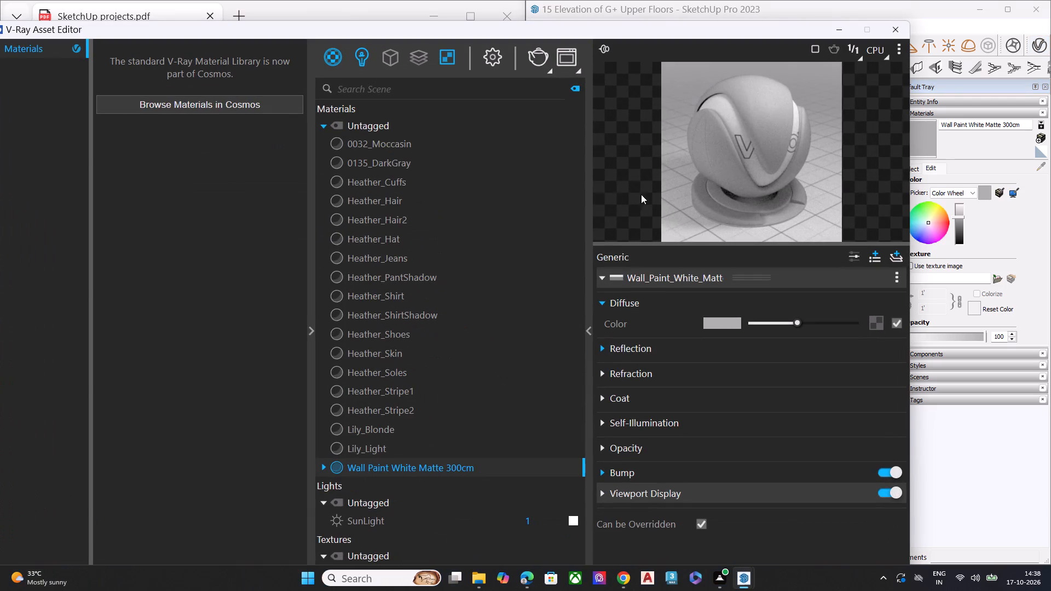
left_click(717, 326)
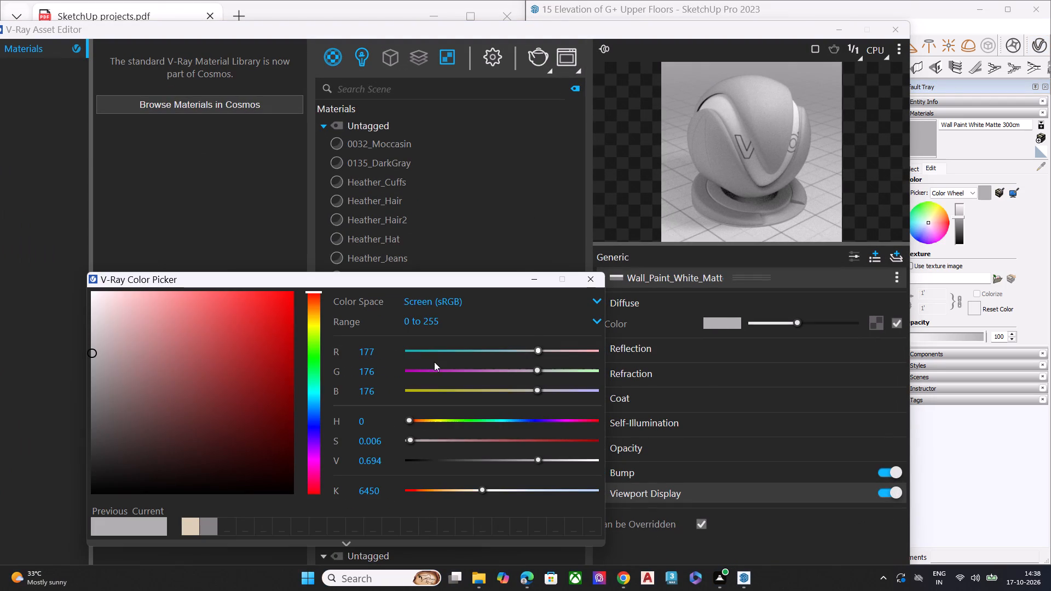
left_click(311, 327)
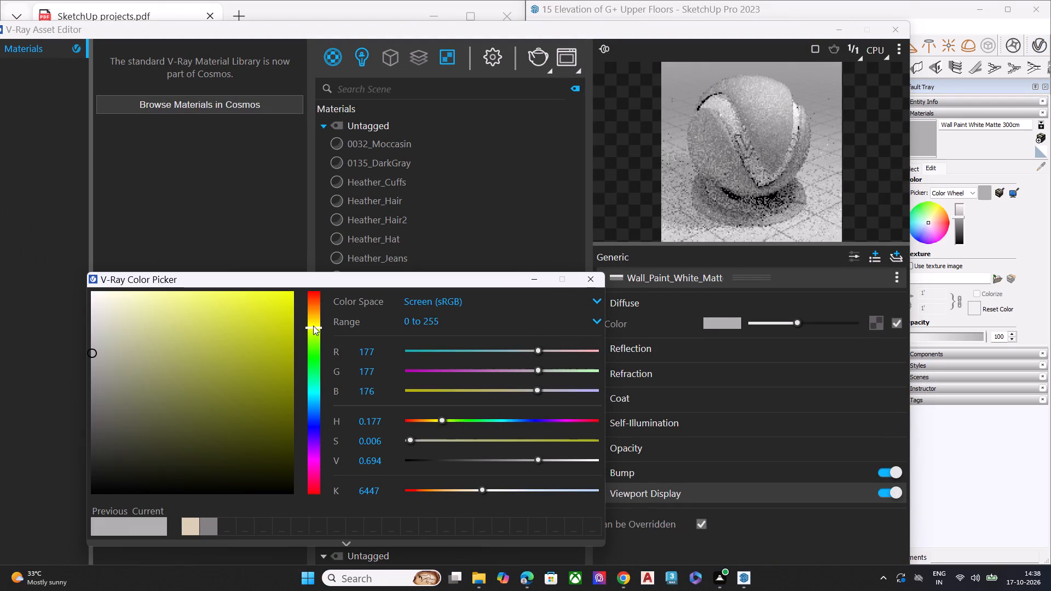
left_click(316, 322)
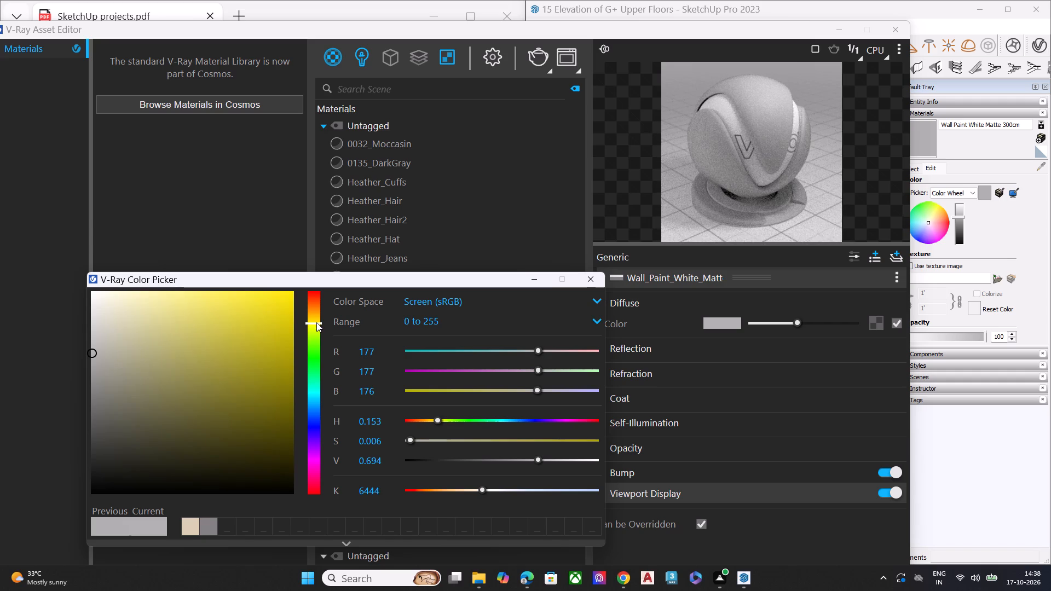
left_click(316, 327)
left_click(318, 325)
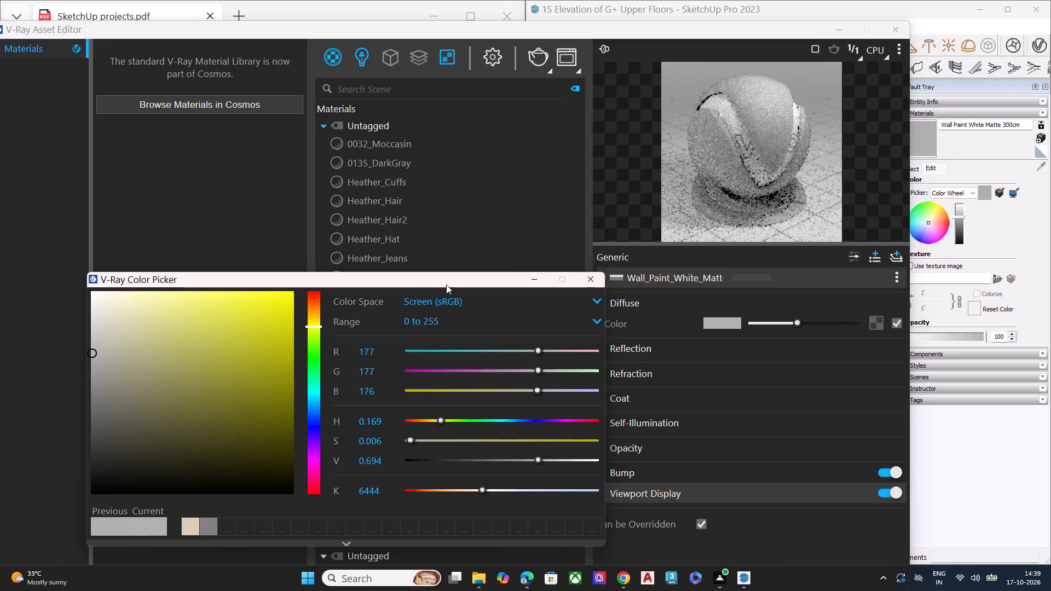
left_click(893, 32)
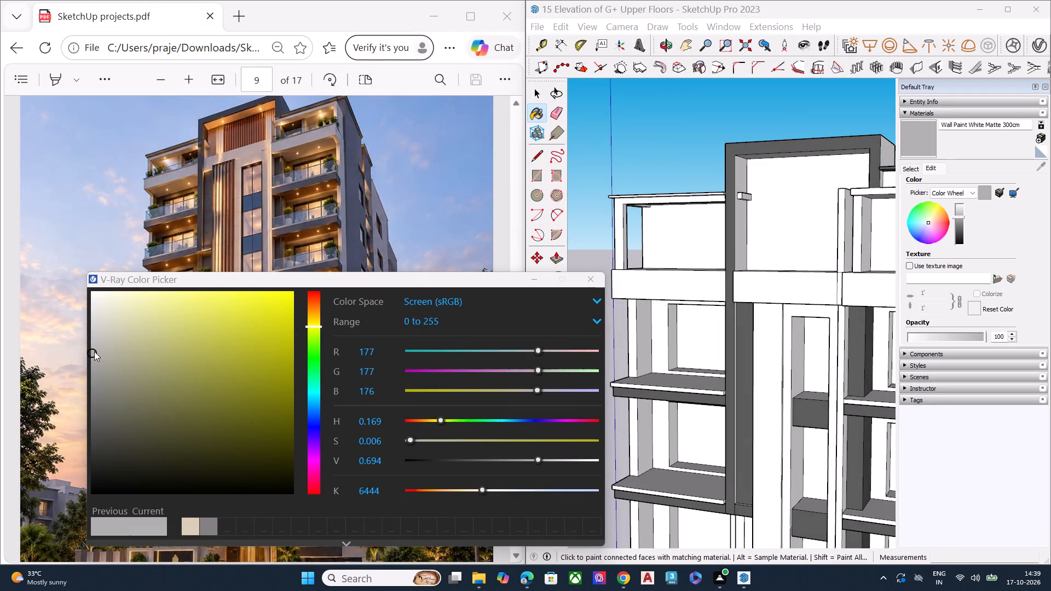
left_click_drag(91, 352, 122, 319)
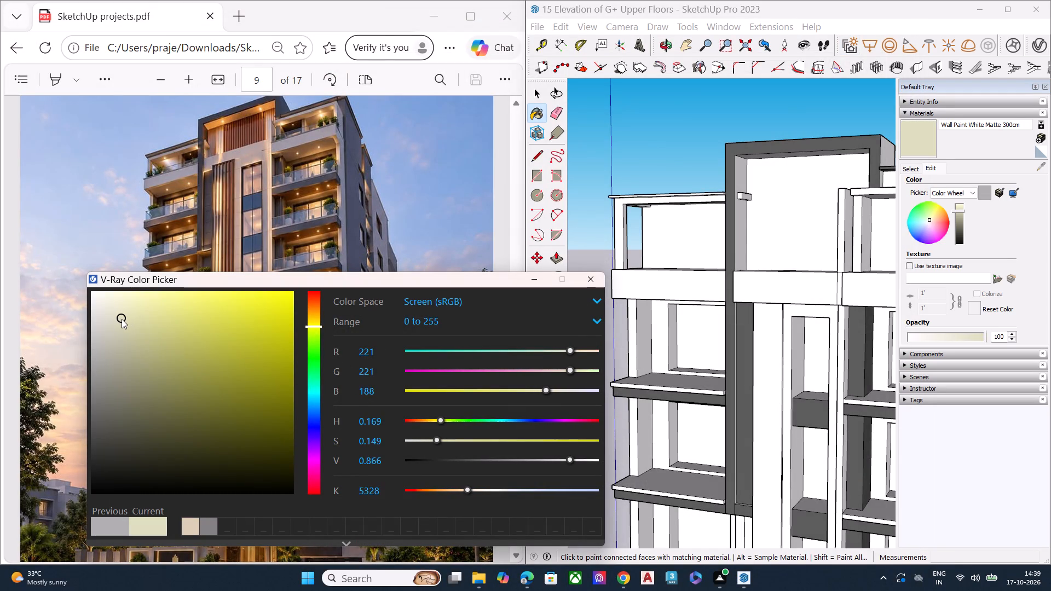
Reopen the V-Ray Asset Editor, collapse its library pane, and arrange it and the colour picker so the reference façade stays visible, darkening the paint slightly.
left_click(1038, 48)
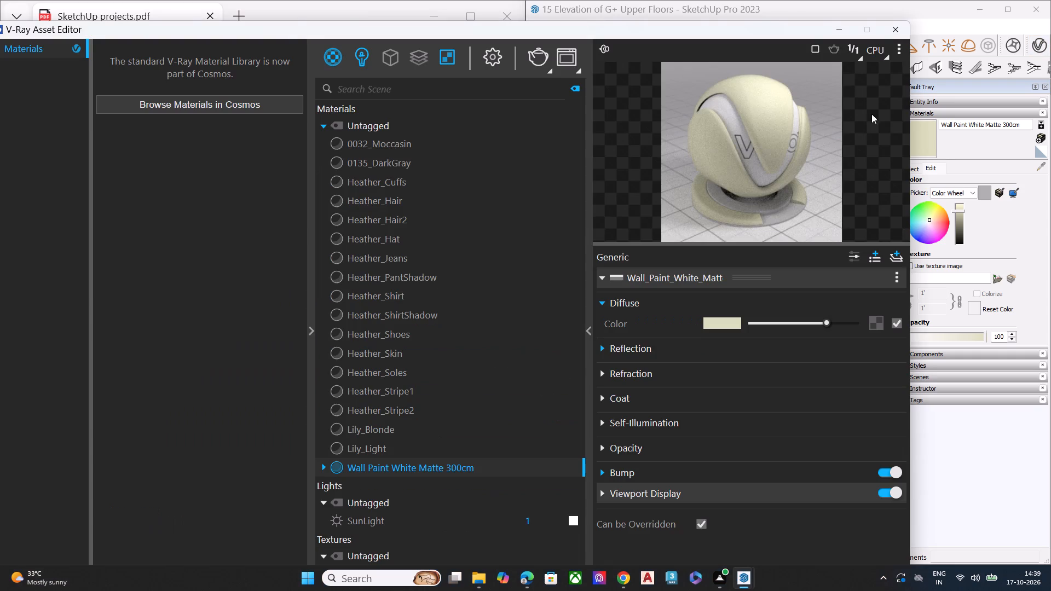
left_click(305, 331)
left_click(311, 330)
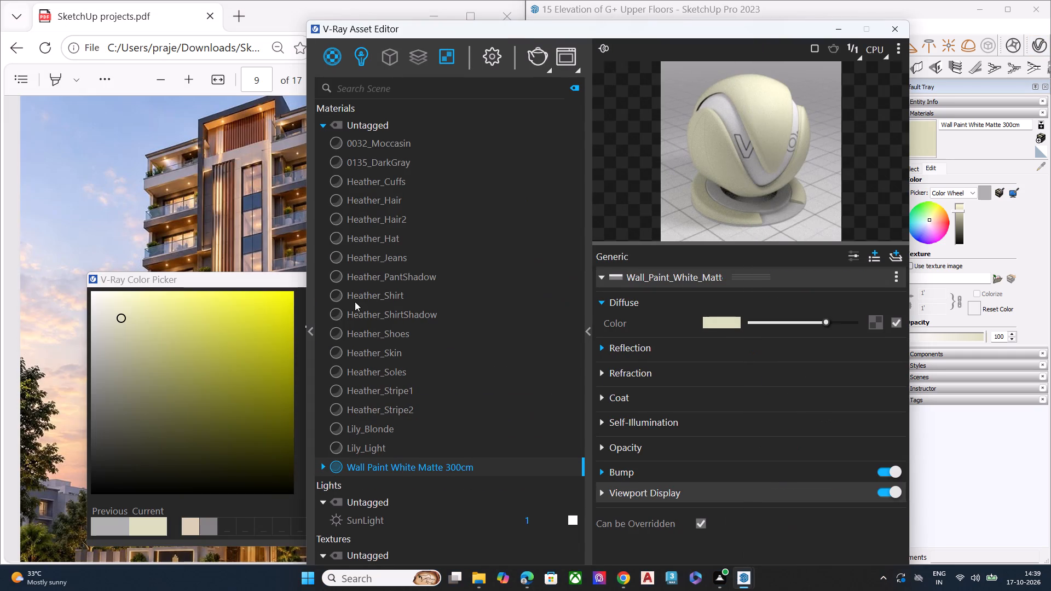
left_click_drag(729, 32, 401, 411)
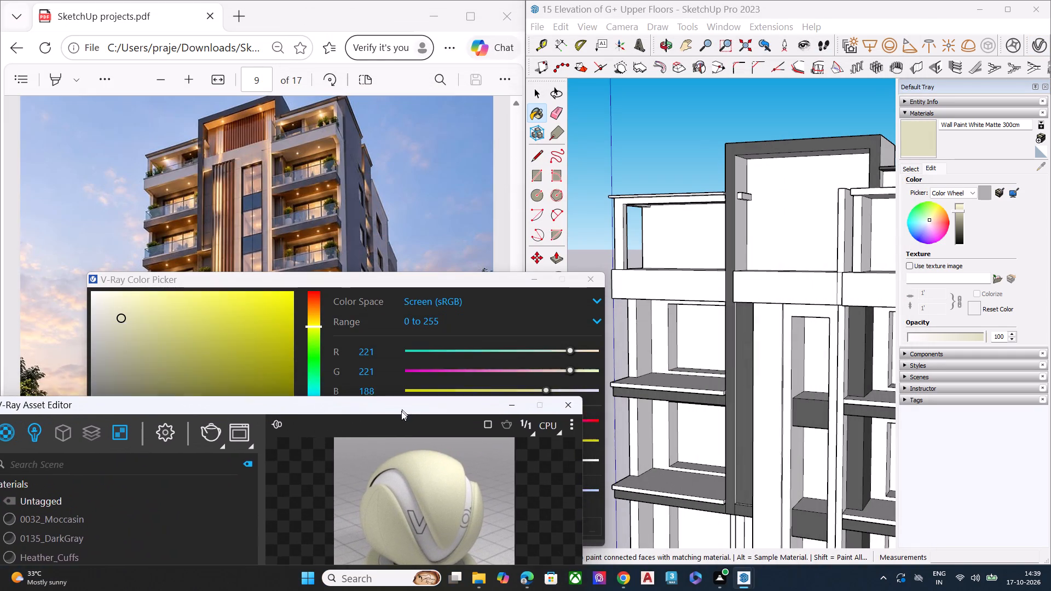
left_click_drag(401, 411, 417, 380)
left_click_drag(396, 280, 394, 248)
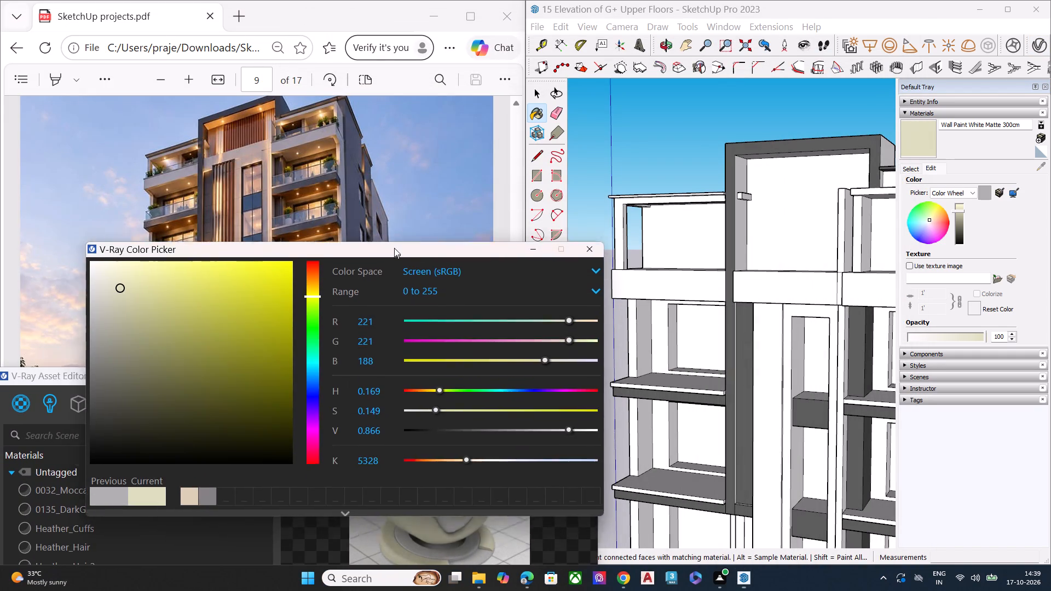
left_click_drag(394, 248, 371, 88)
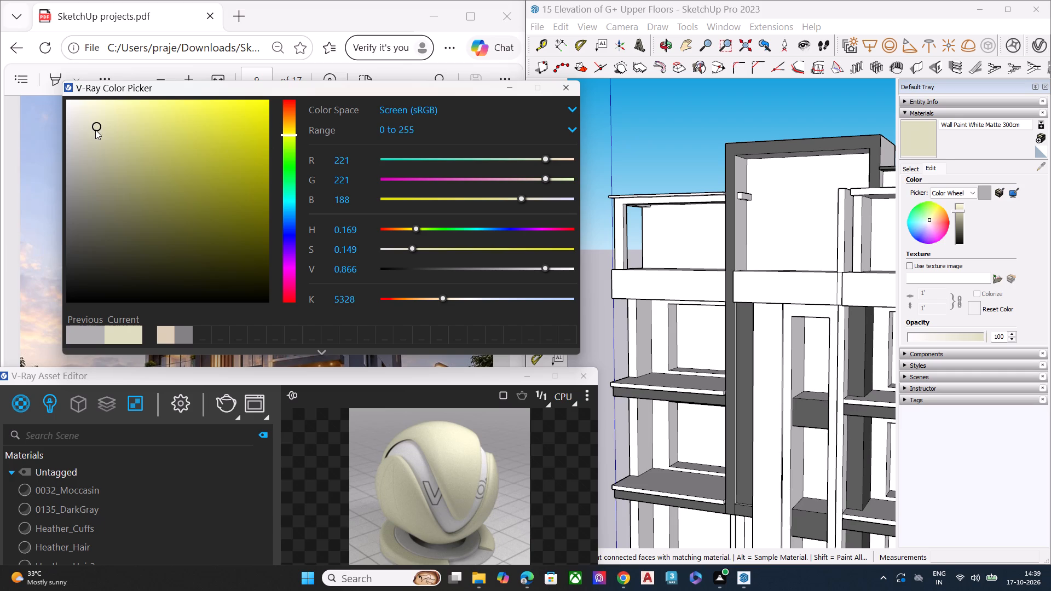
left_click_drag(94, 128, 102, 144)
left_click_drag(298, 90, 298, 183)
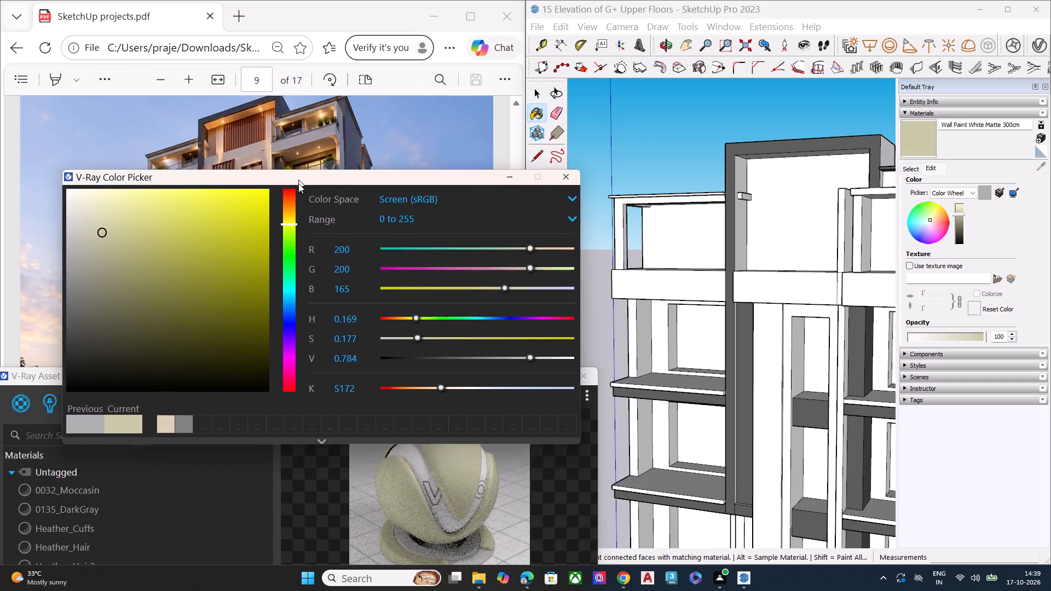
left_click_drag(298, 183, 817, 216)
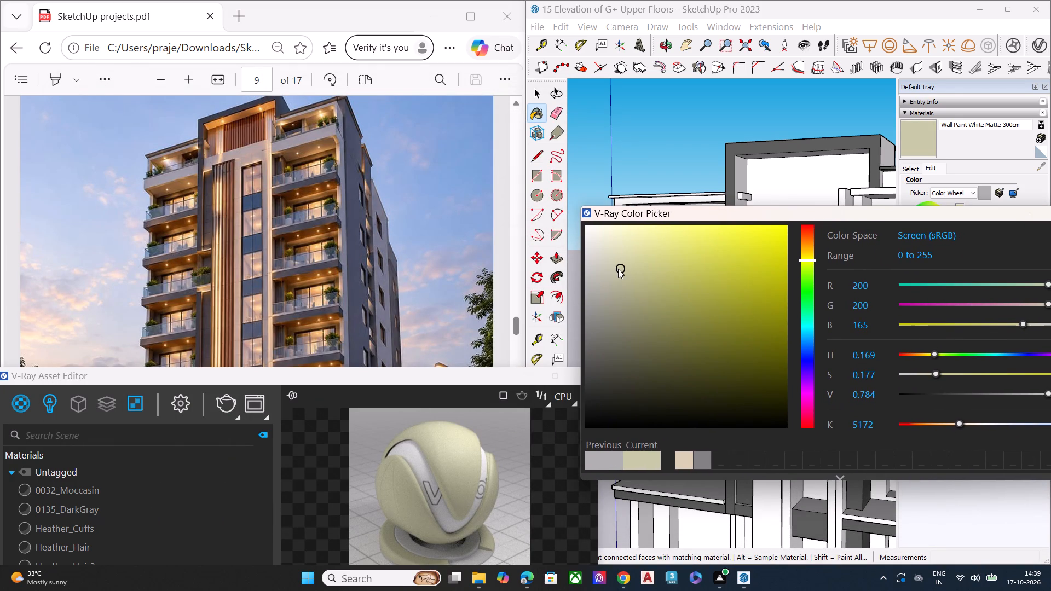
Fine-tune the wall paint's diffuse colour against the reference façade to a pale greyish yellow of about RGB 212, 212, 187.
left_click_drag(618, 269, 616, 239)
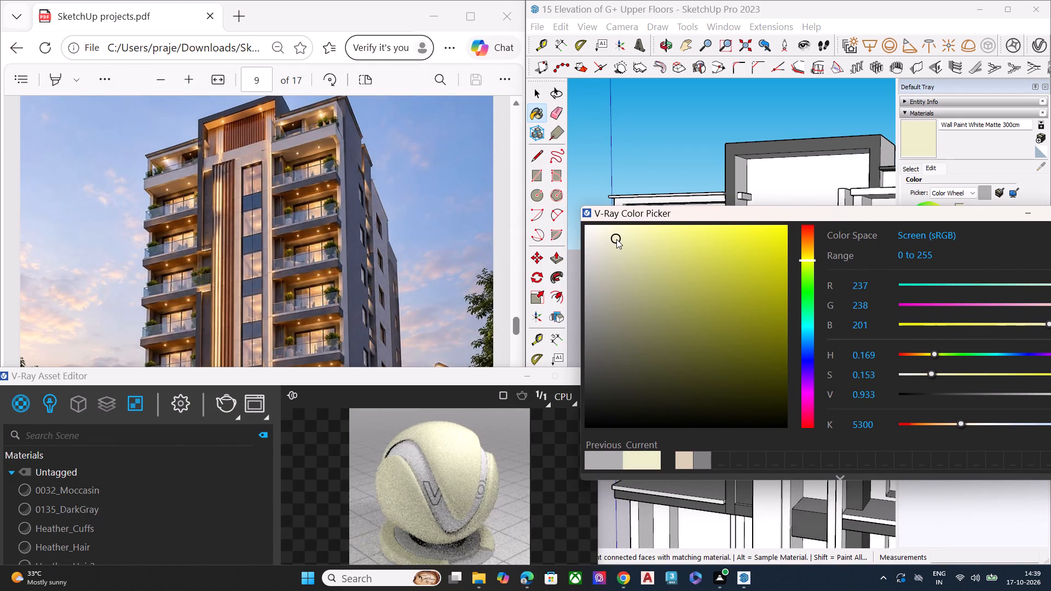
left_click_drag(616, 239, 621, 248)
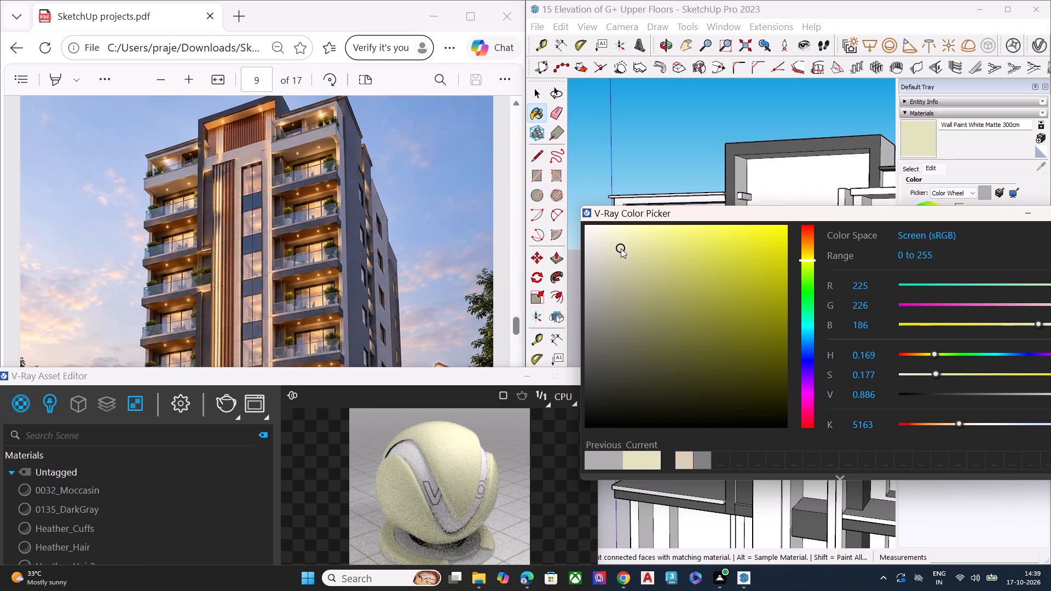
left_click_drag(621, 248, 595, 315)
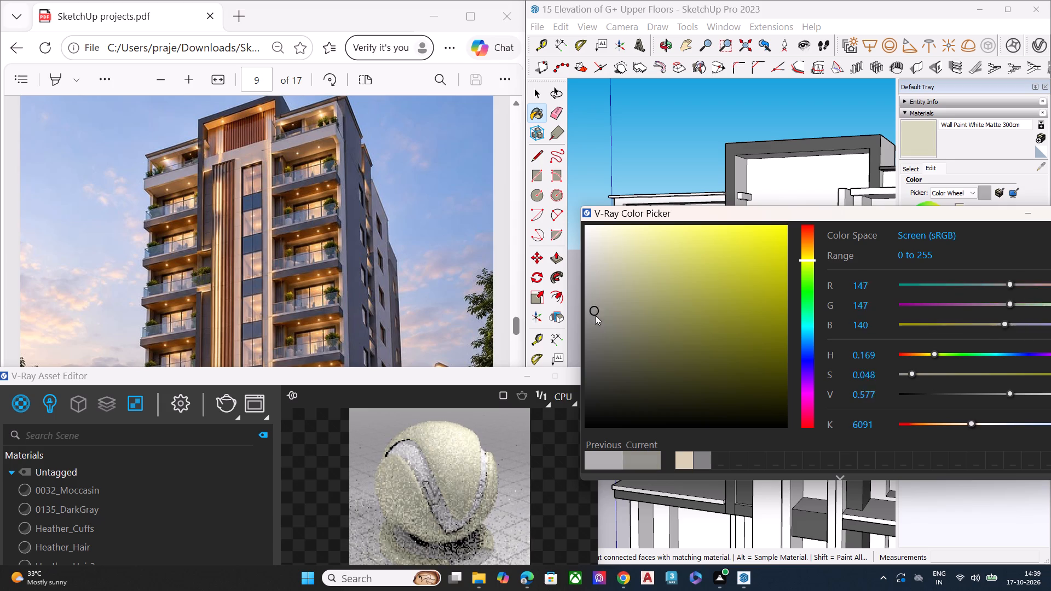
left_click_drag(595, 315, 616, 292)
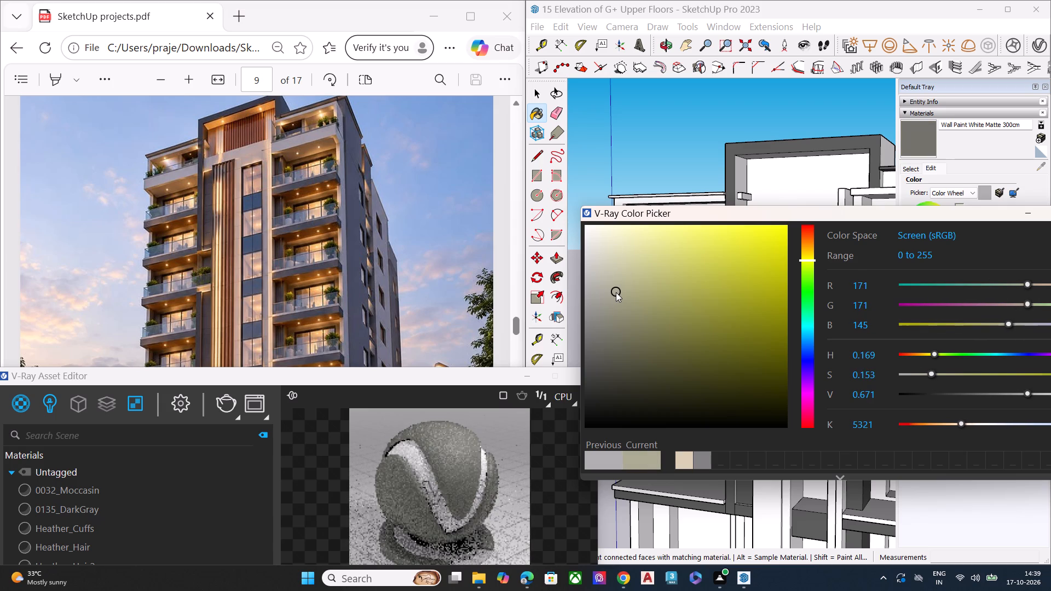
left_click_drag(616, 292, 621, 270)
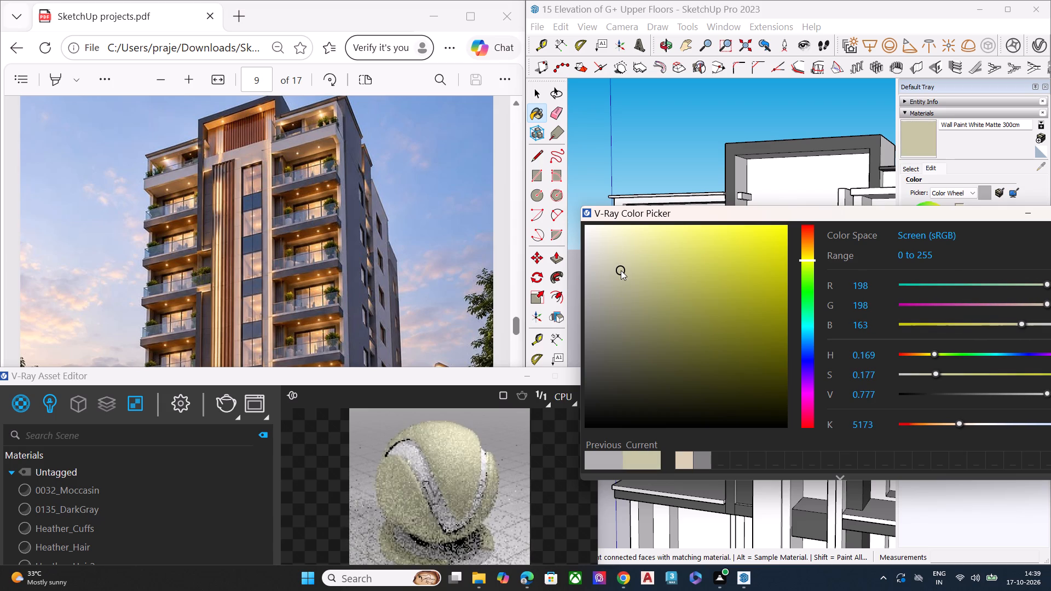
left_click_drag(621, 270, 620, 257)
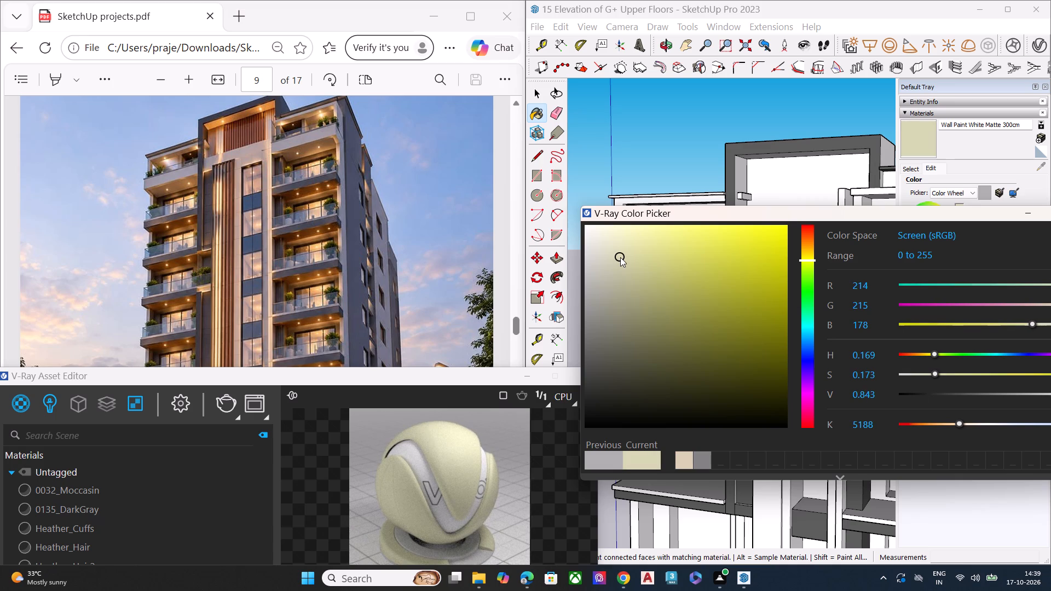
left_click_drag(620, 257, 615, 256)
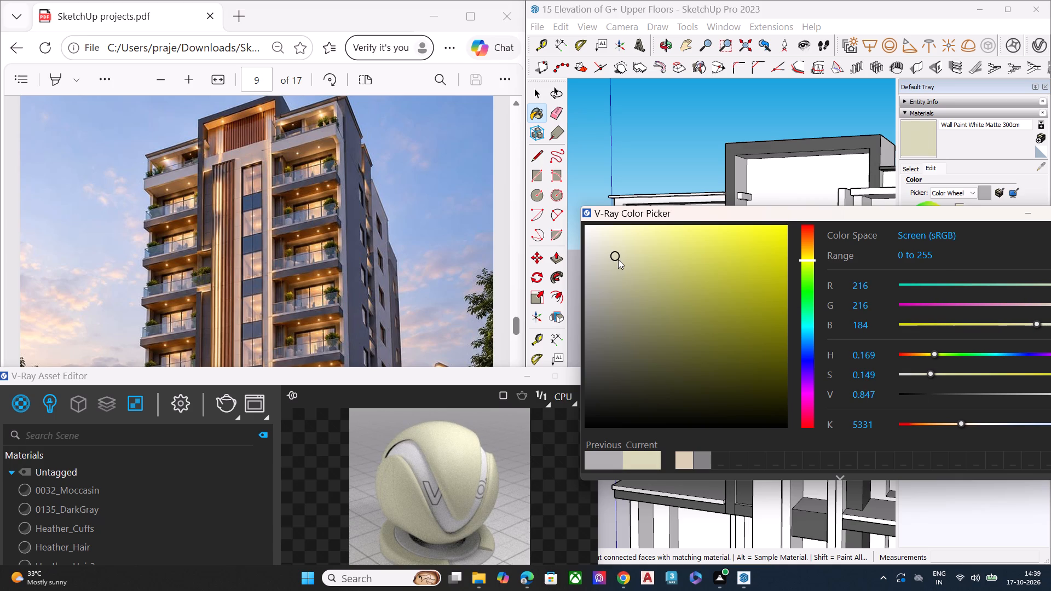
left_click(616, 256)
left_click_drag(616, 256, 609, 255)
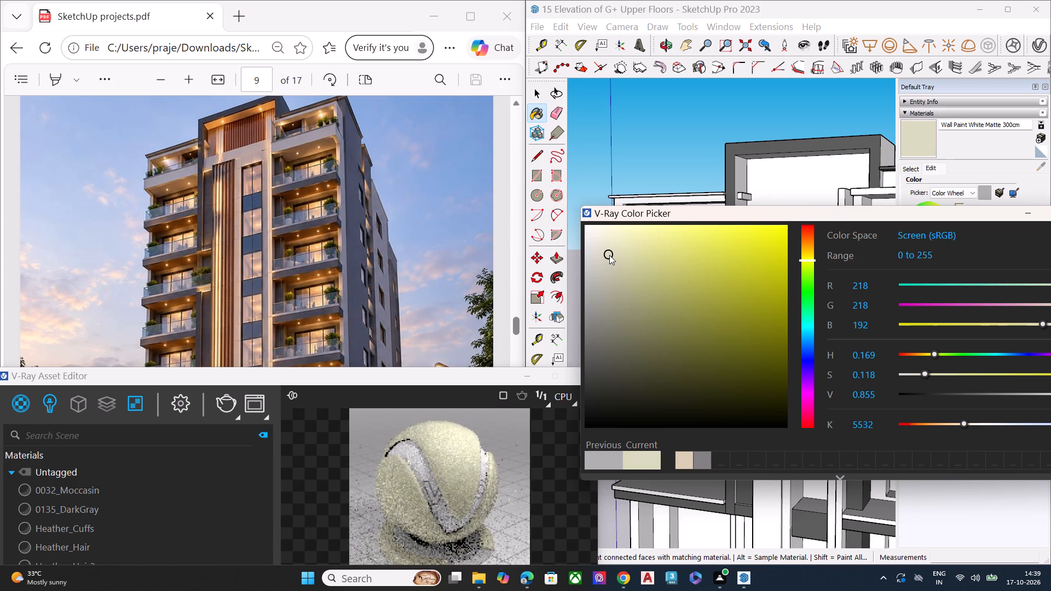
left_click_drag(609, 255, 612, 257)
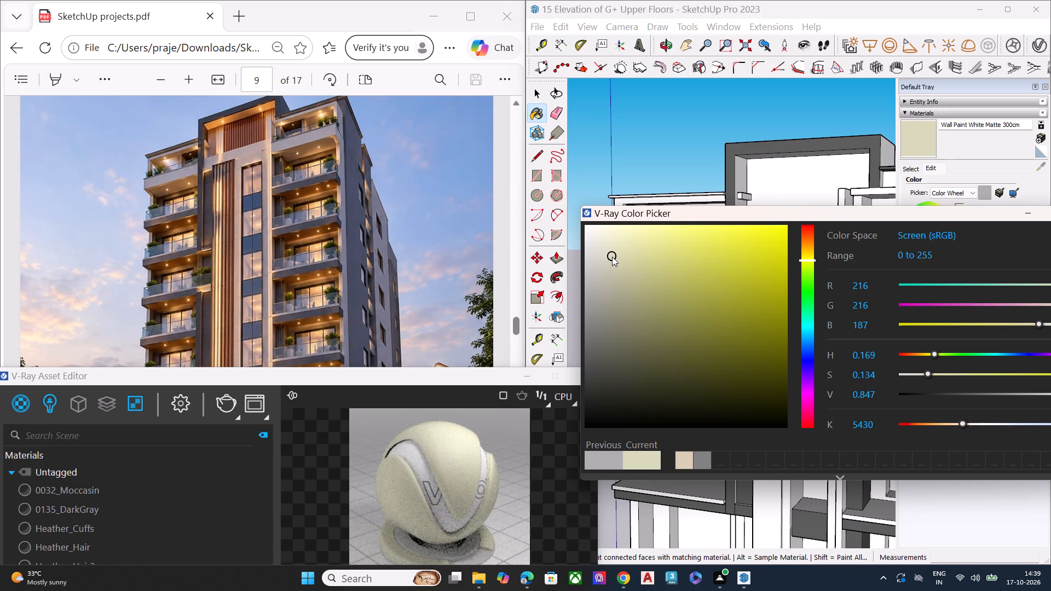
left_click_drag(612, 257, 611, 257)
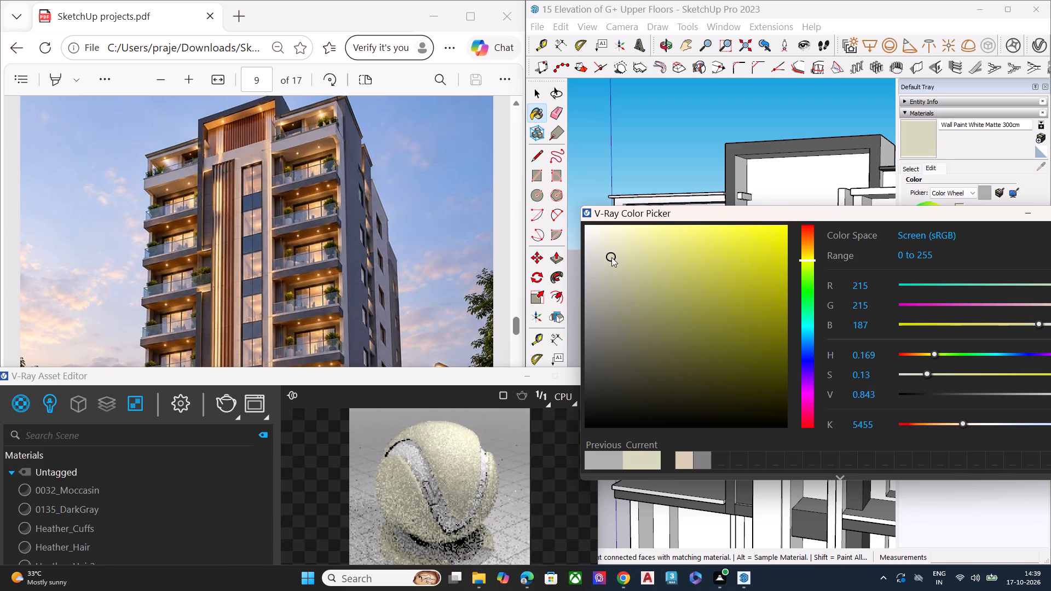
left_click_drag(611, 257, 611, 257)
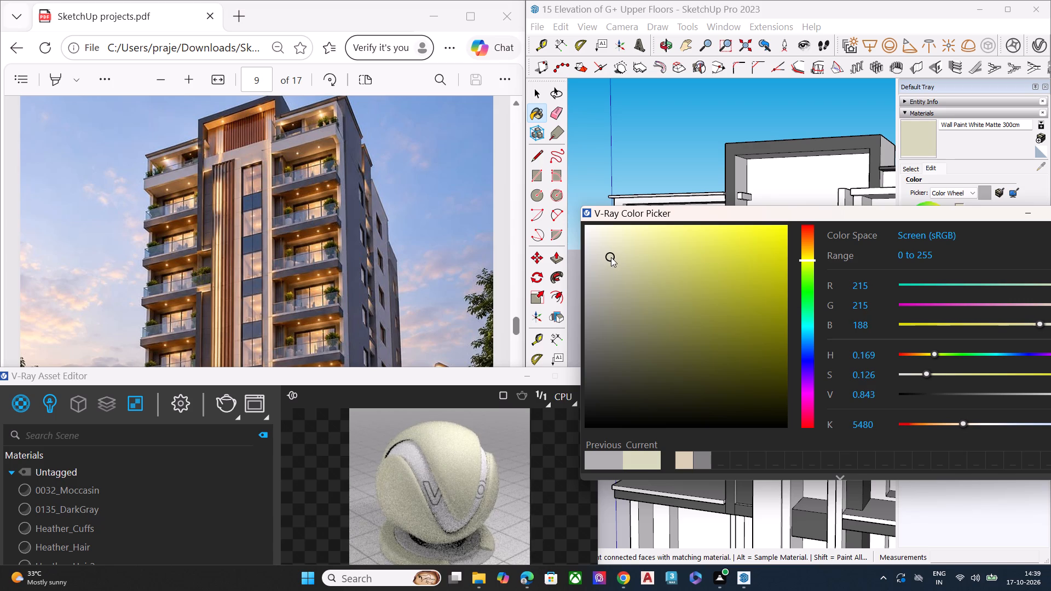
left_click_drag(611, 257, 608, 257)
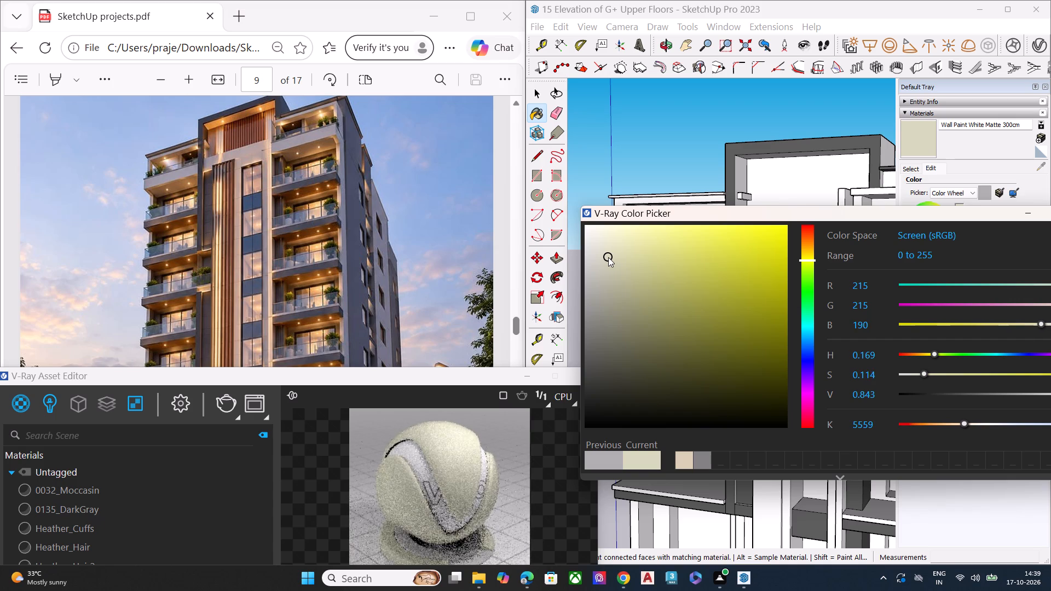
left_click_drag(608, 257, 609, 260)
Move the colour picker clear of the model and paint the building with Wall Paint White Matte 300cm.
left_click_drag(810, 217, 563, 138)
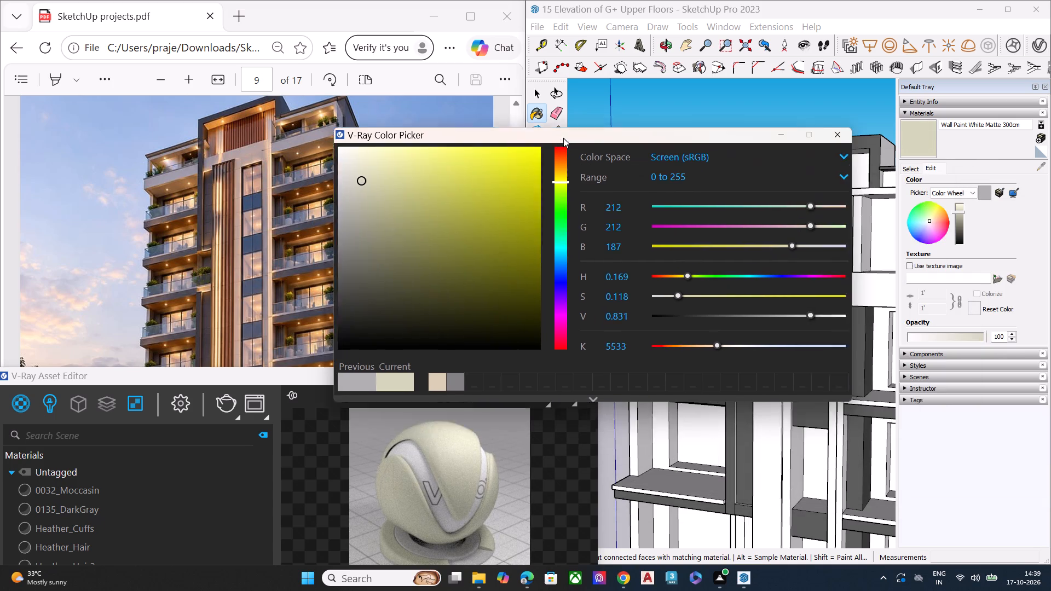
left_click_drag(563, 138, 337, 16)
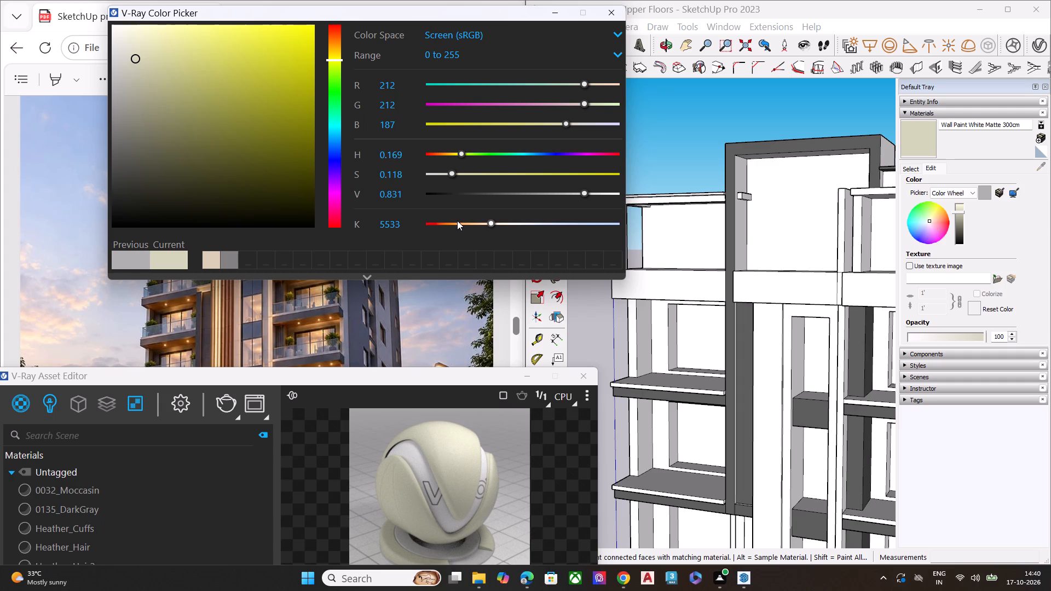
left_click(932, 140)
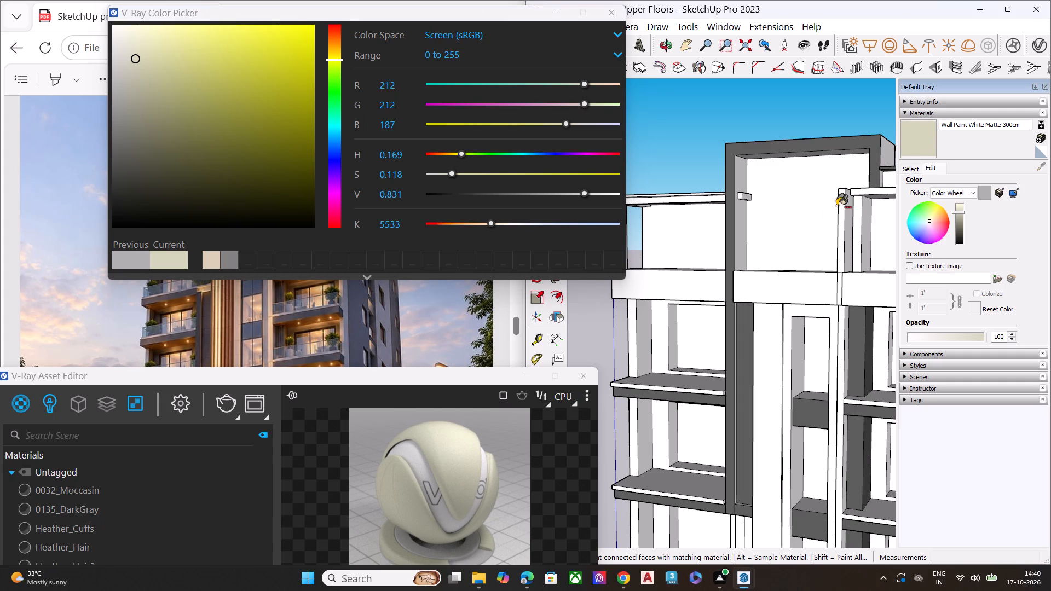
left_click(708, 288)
Examine the painted building's front and side façades from several angles and distances.
scroll(787, 282, "down", 7)
middle_click_drag(791, 282, 824, 254)
scroll(824, 254, "up", 1)
scroll(734, 258, "down", 6)
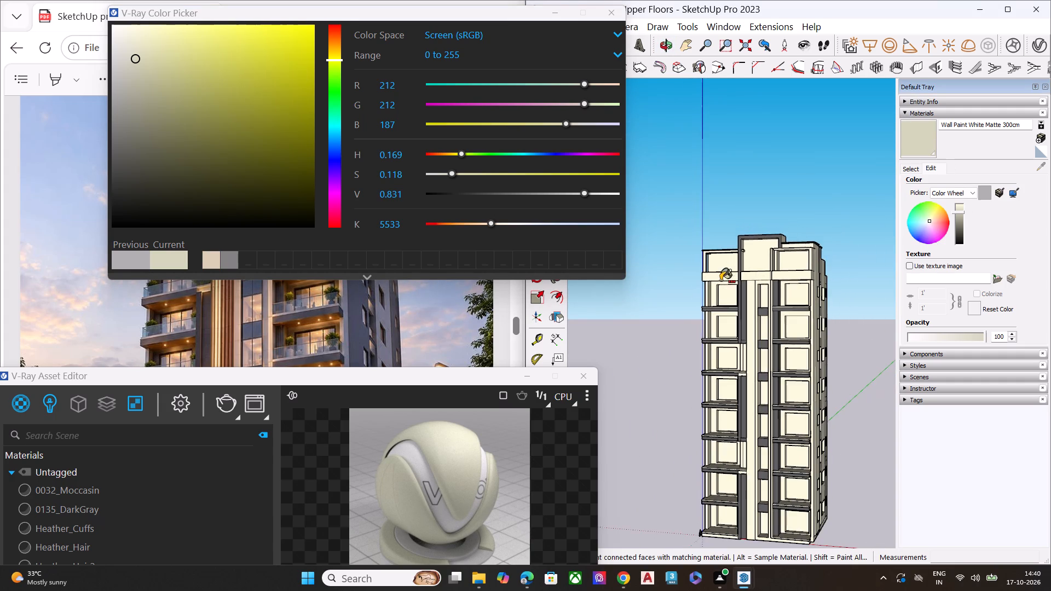
scroll(722, 281, "down", 1)
middle_click_drag(734, 340, 636, 325)
scroll(679, 301, "up", 10)
scroll(673, 271, "down", 10)
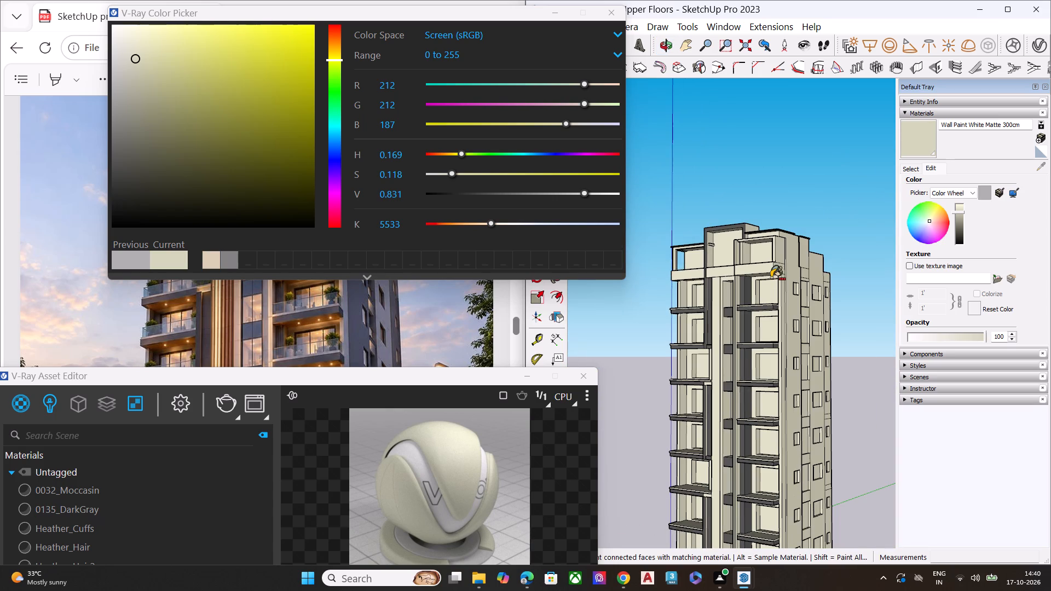
middle_click_drag(782, 276, 713, 327)
scroll(747, 272, "up", 1)
scroll(764, 235, "down", 6)
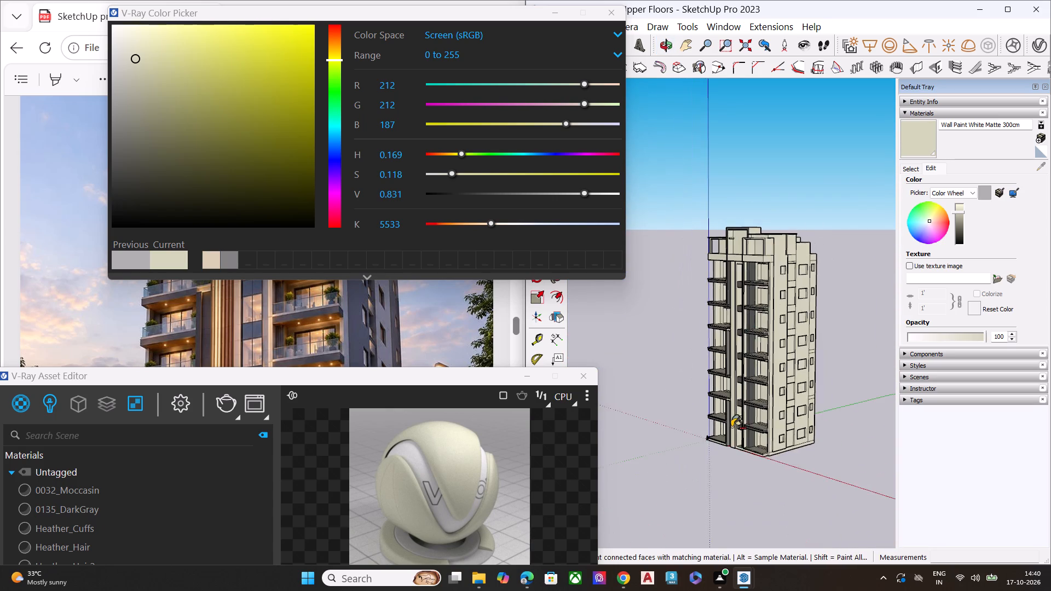
scroll(733, 427, "up", 2)
scroll(733, 427, "down", 2)
scroll(733, 428, "up", 3)
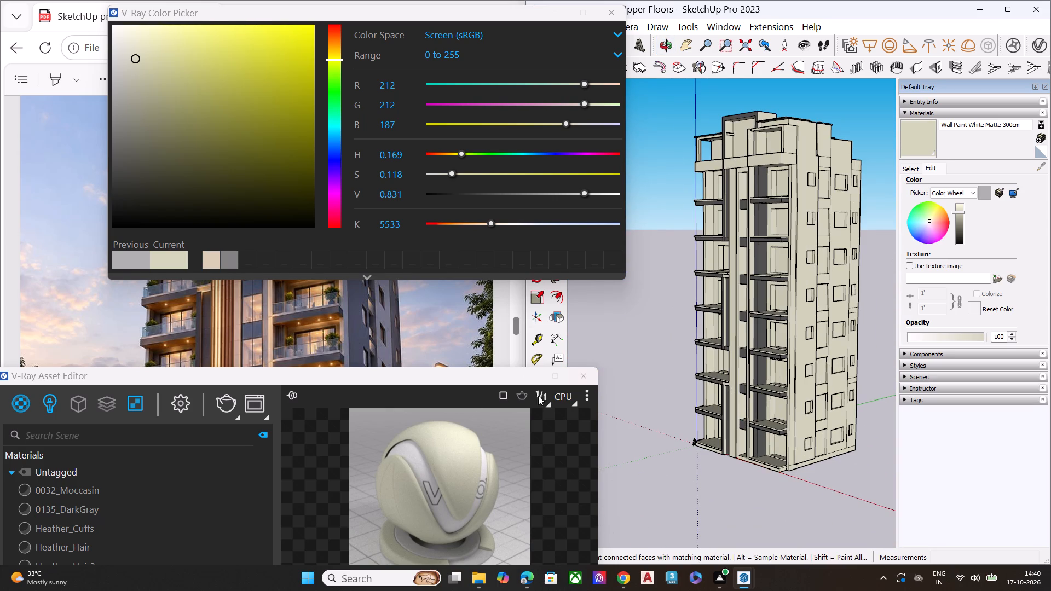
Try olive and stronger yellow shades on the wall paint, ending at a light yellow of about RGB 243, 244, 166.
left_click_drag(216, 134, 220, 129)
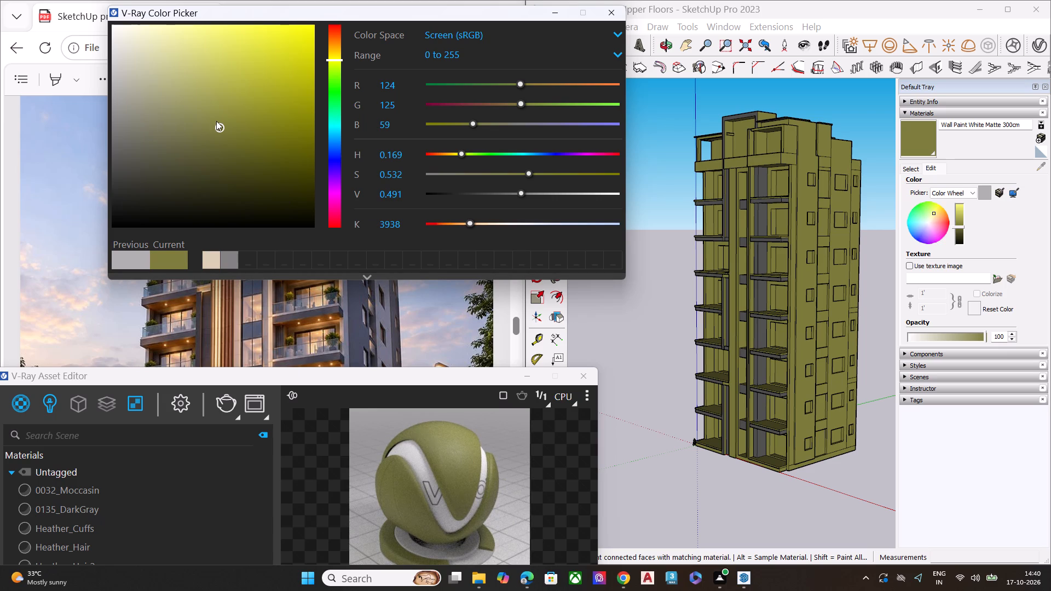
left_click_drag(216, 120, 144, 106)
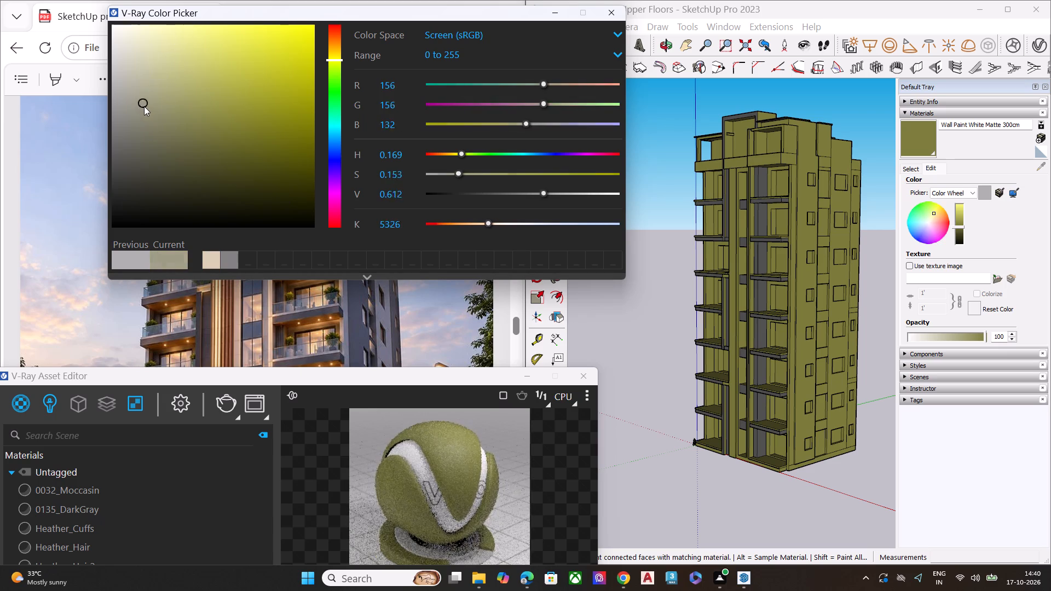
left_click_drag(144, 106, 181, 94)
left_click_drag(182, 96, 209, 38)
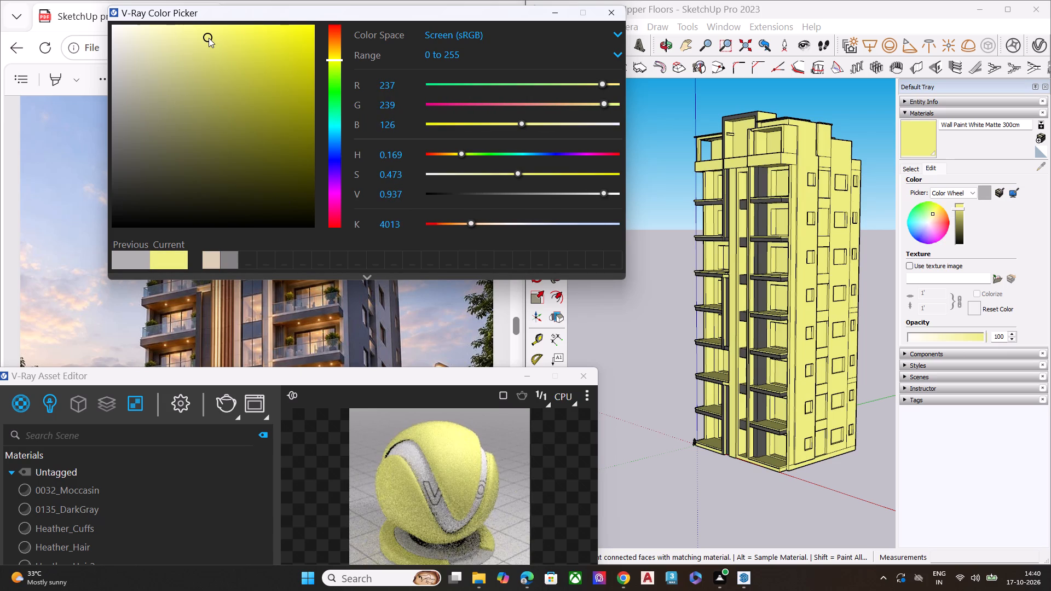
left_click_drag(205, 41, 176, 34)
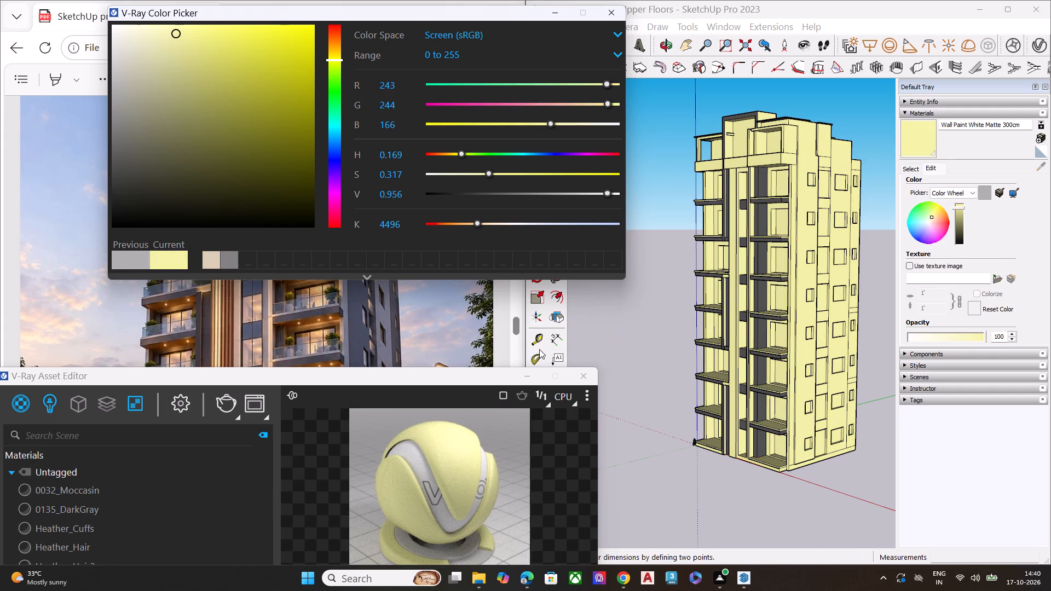
Permanently delete the Wall Paint White Matte 300cm material and close the V-Ray Asset Editor and colour picker.
left_click_drag(360, 382, 452, 69)
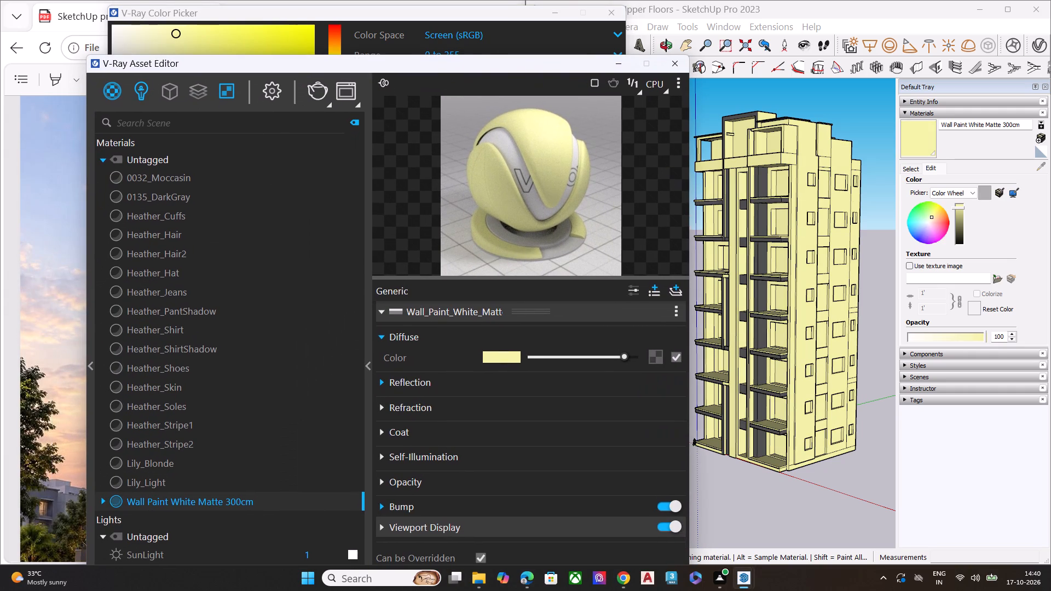
right_click(177, 503)
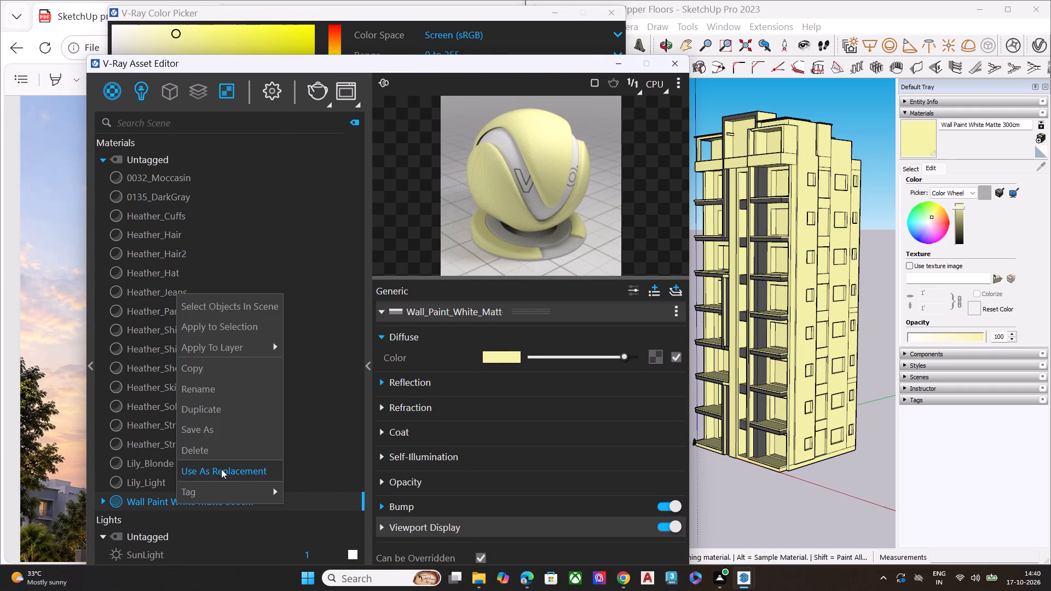
left_click(213, 450)
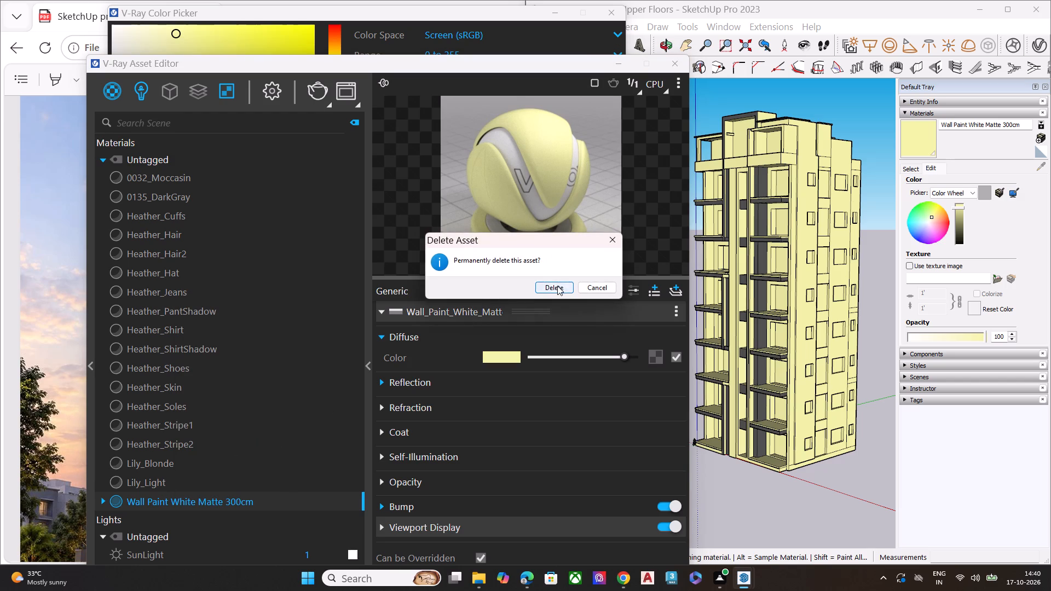
left_click(557, 286)
left_click(672, 67)
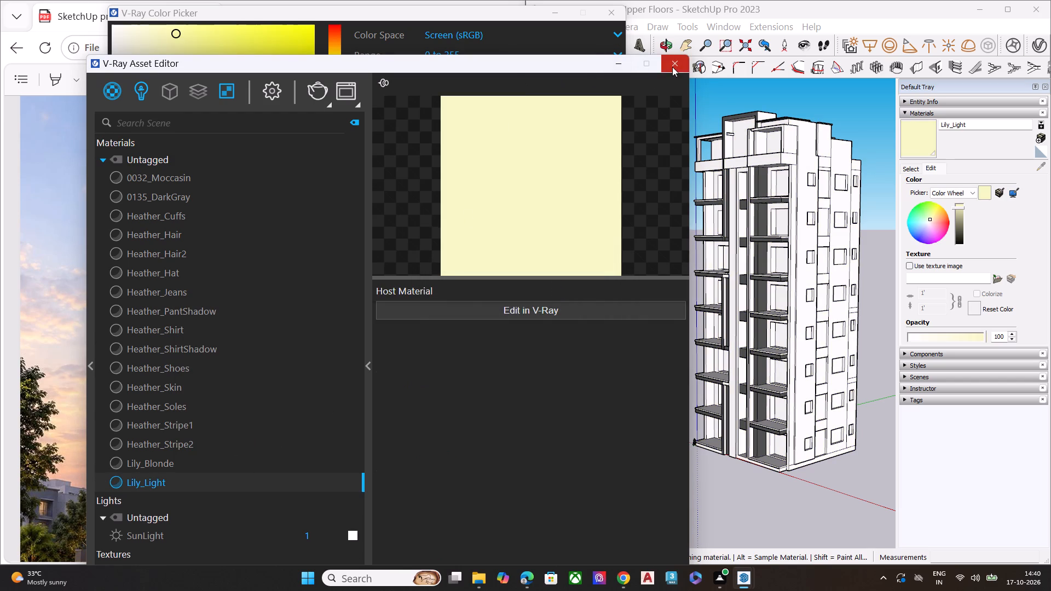
left_click(611, 16)
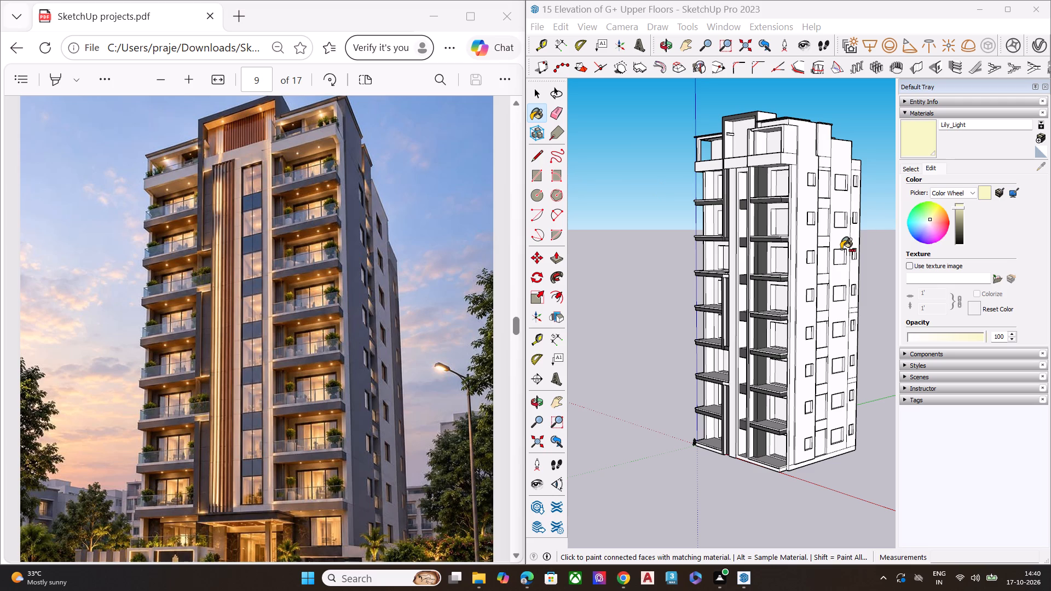
Reopen the V-Ray Asset Editor, permanently delete the 0135_DarkGray material, and close the editor.
left_click(1040, 42)
left_click(183, 468)
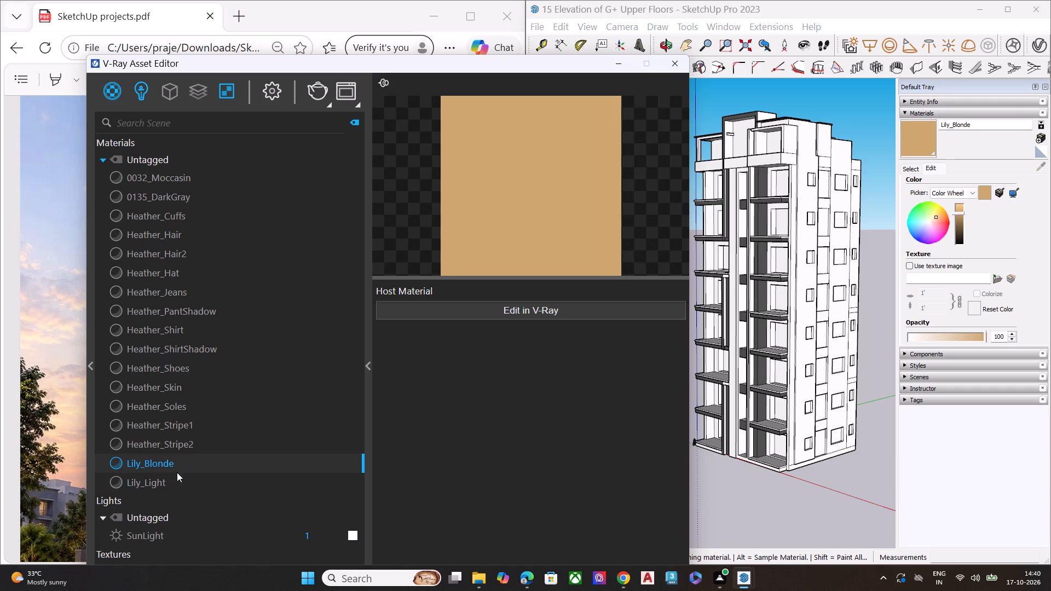
left_click(172, 479)
scroll(178, 248, "up", 9)
left_click(200, 195)
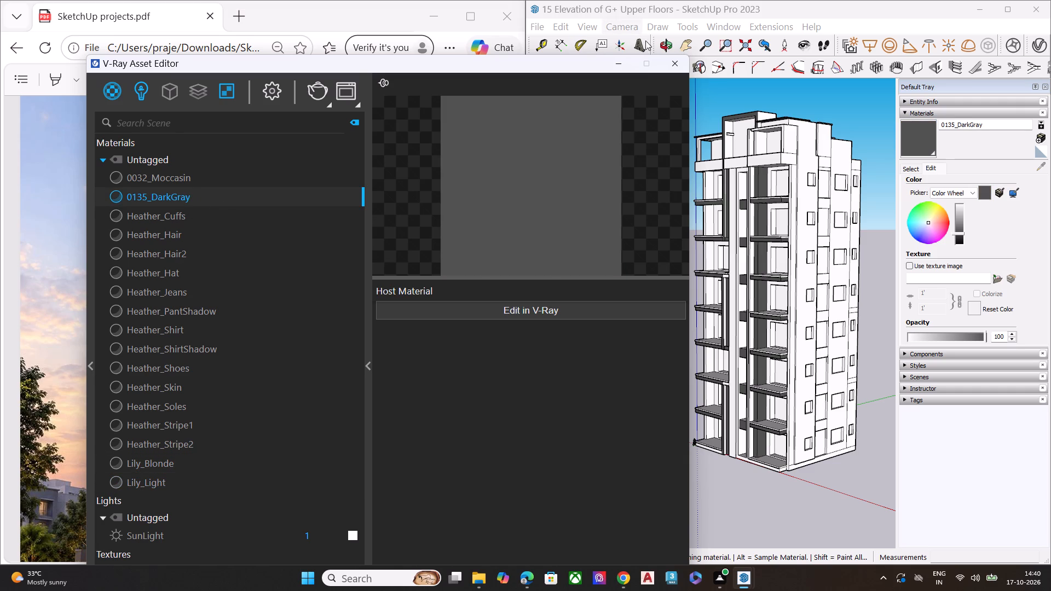
left_click(669, 67)
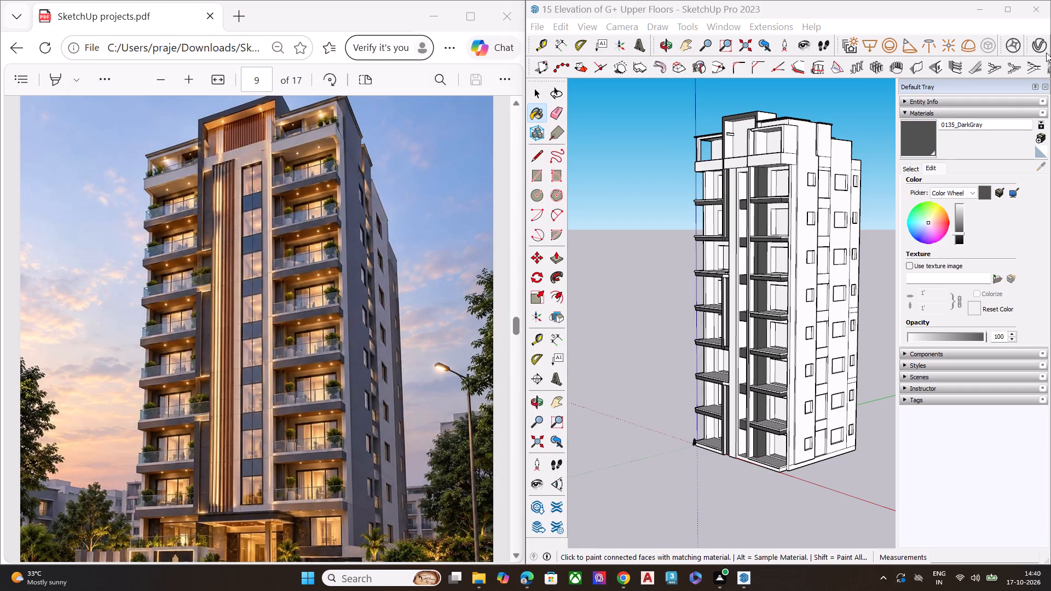
left_click(1032, 41)
right_click(270, 200)
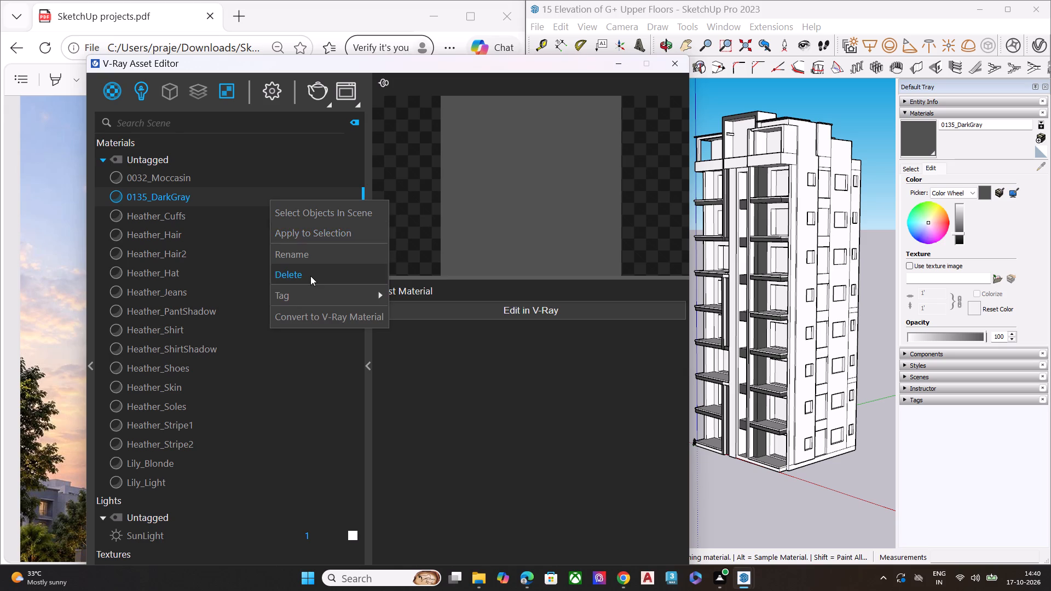
left_click(310, 276)
left_click(550, 291)
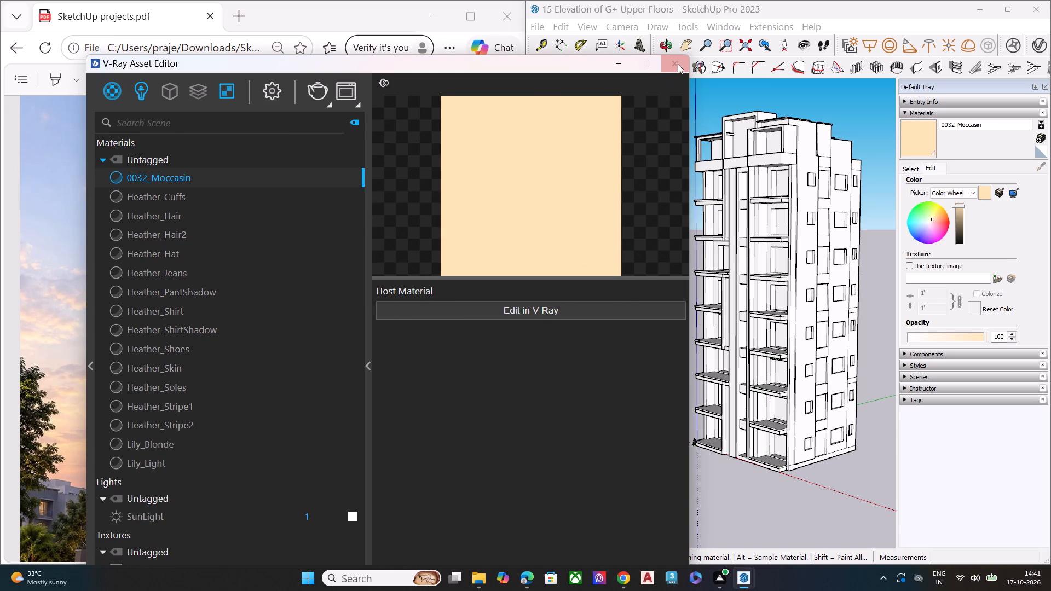
left_click(682, 61)
Leave the Paint Bucket and compare the model's front and side with the PDF reference, from rooftop to ground-floor entrance.
scroll(584, 182, "down", 1)
scroll(580, 184, "up", 1)
scroll(578, 192, "down", 2)
middle_click_drag(737, 286, 778, 283)
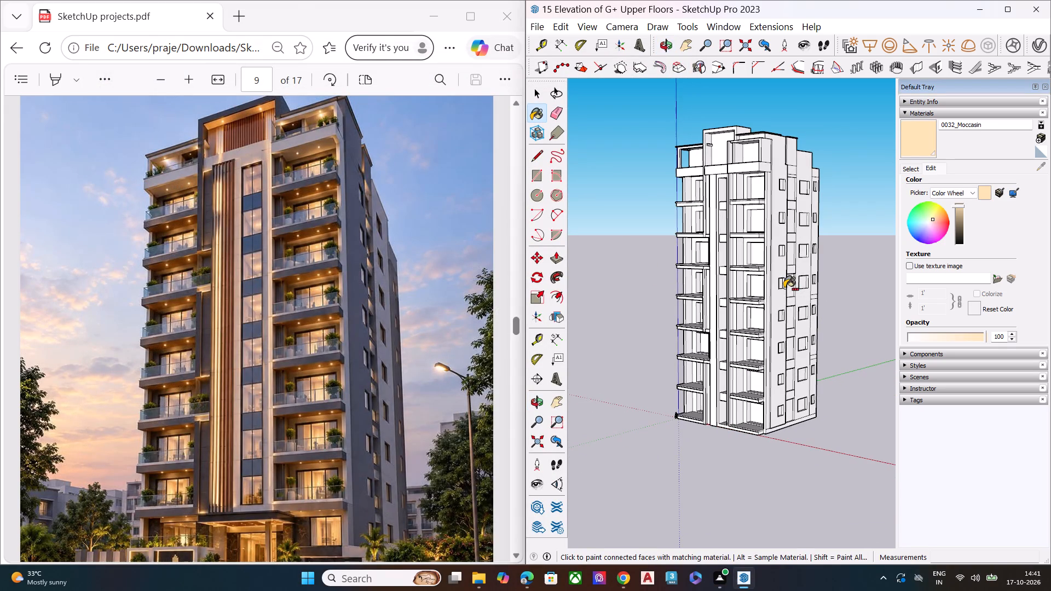
key("space")
key("space")
left_click(838, 293)
key("space")
middle_click_drag(800, 312, 877, 304)
scroll(732, 313, "up", 2)
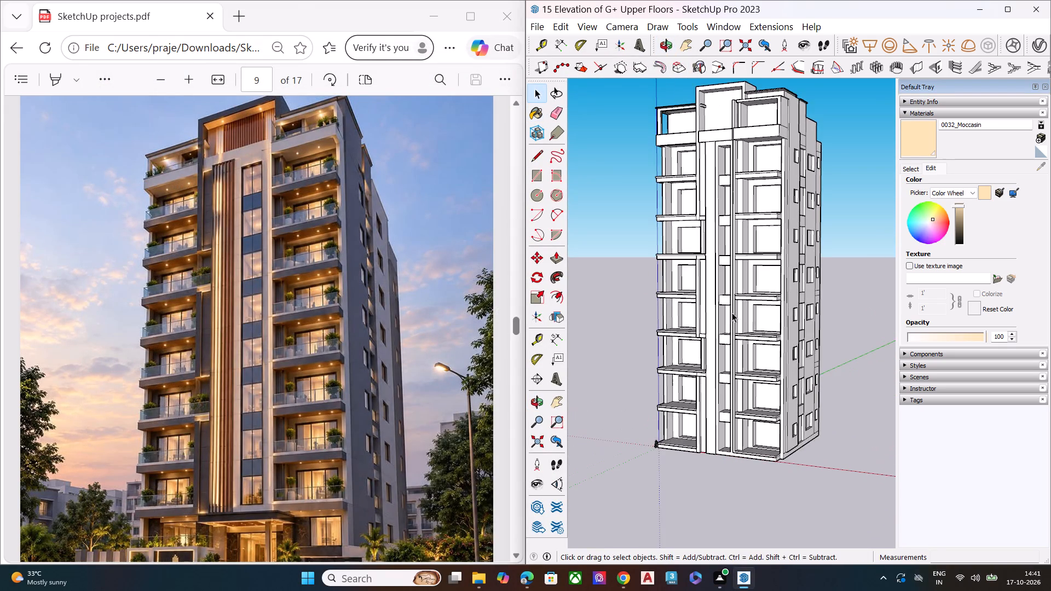
scroll(734, 310, "up", 1)
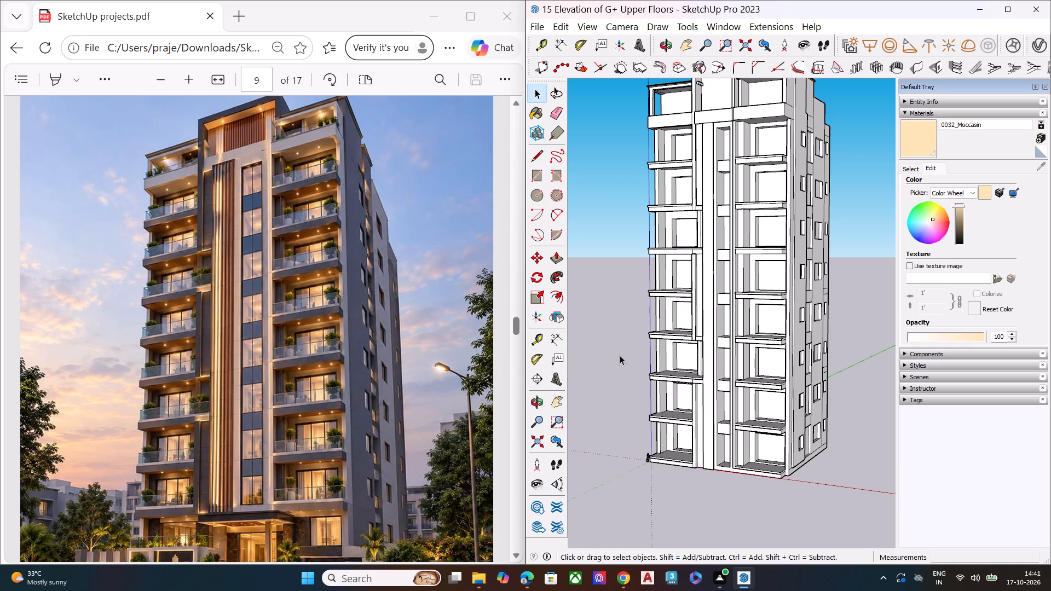
scroll(395, 373, "down", 3)
scroll(763, 405, "down", 2)
scroll(759, 413, "up", 1)
middle_click_drag(752, 422, 781, 339)
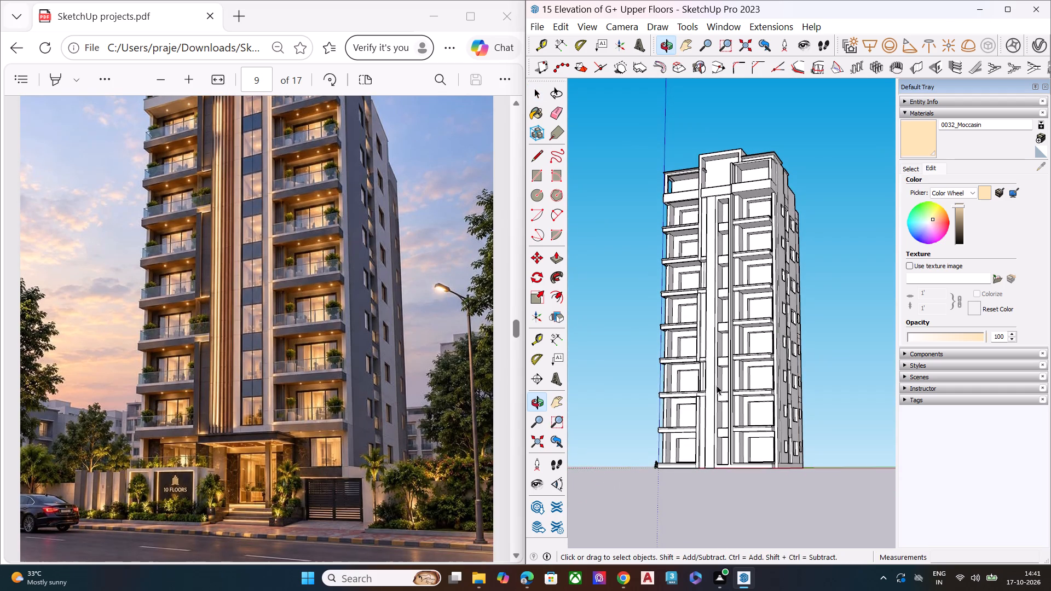
scroll(314, 402, "up", 3)
scroll(314, 402, "down", 3)
scroll(314, 402, "up", 1)
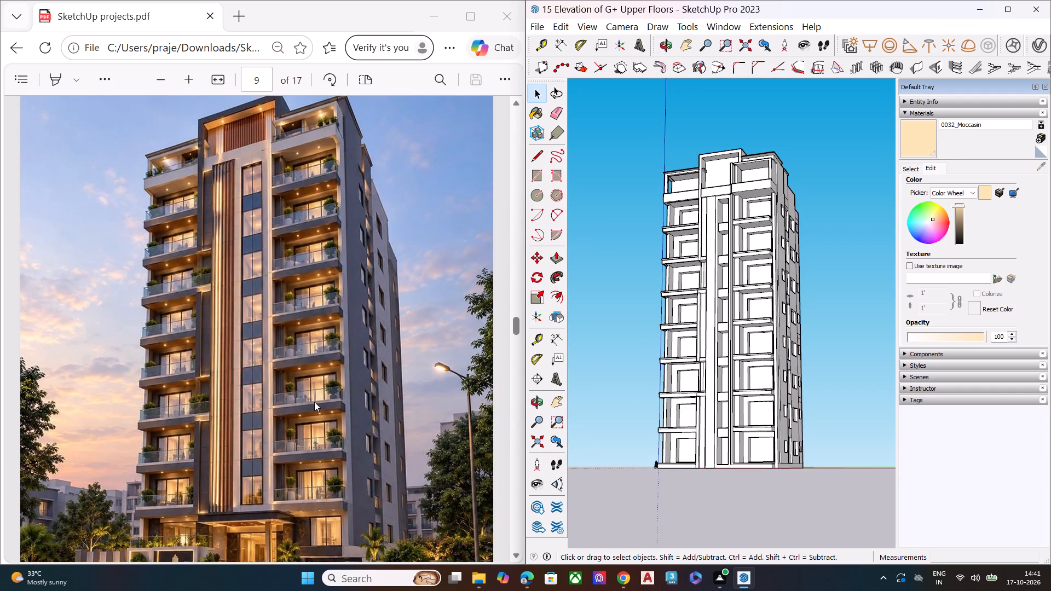
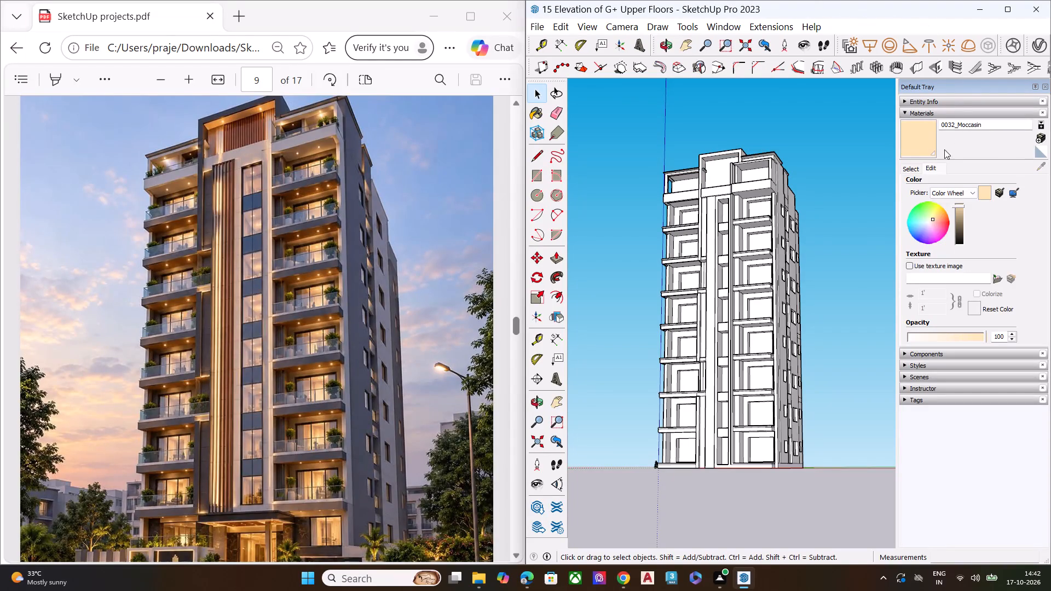
Convert the 0032_Moccasin material to an editable V-Ray material and open its diffuse colour for editing.
left_click(931, 118)
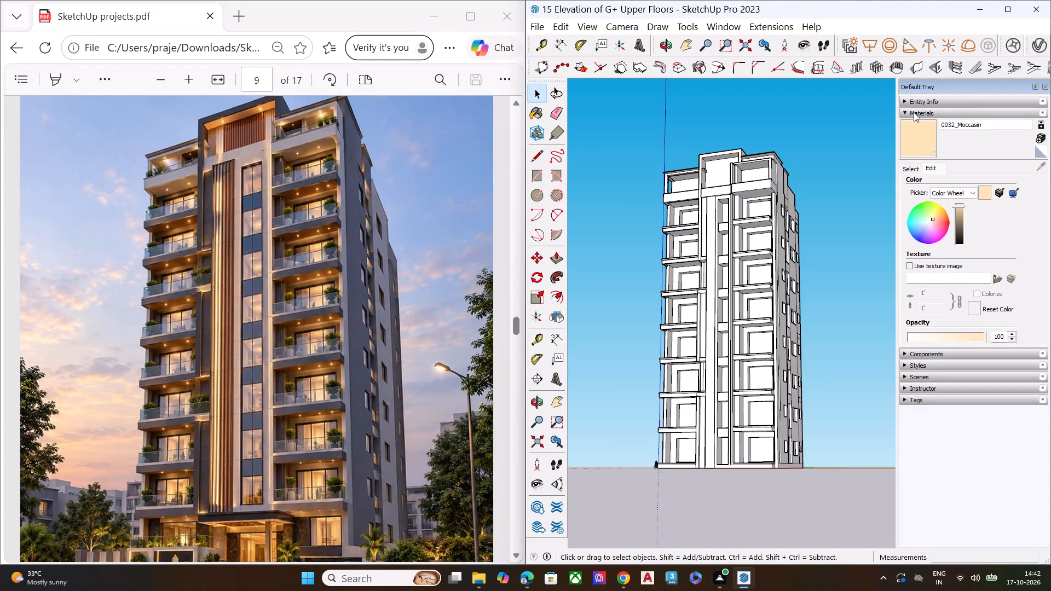
left_click(913, 111)
left_click(1043, 44)
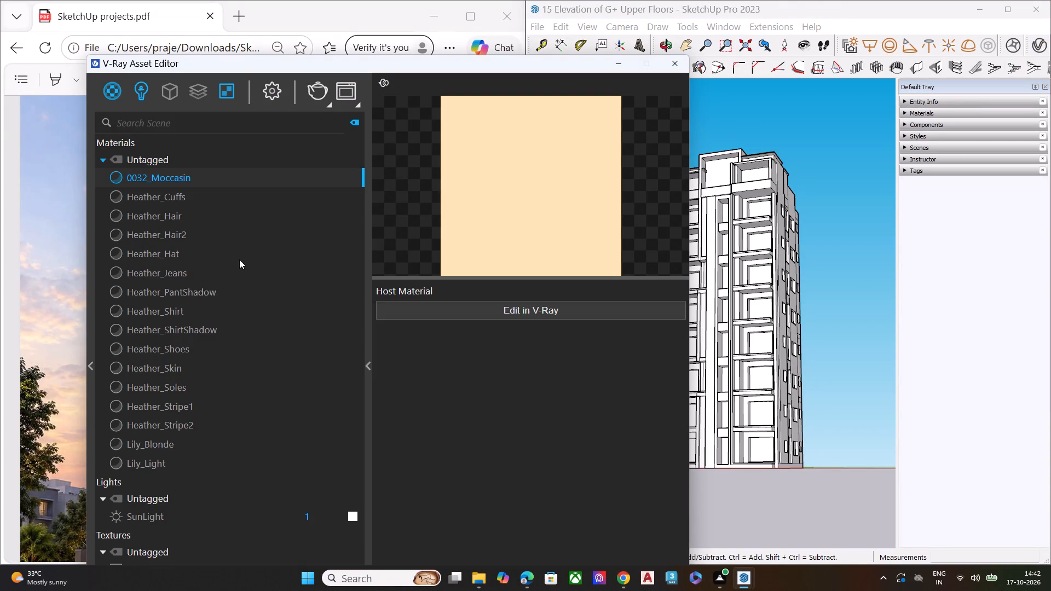
left_click(511, 314)
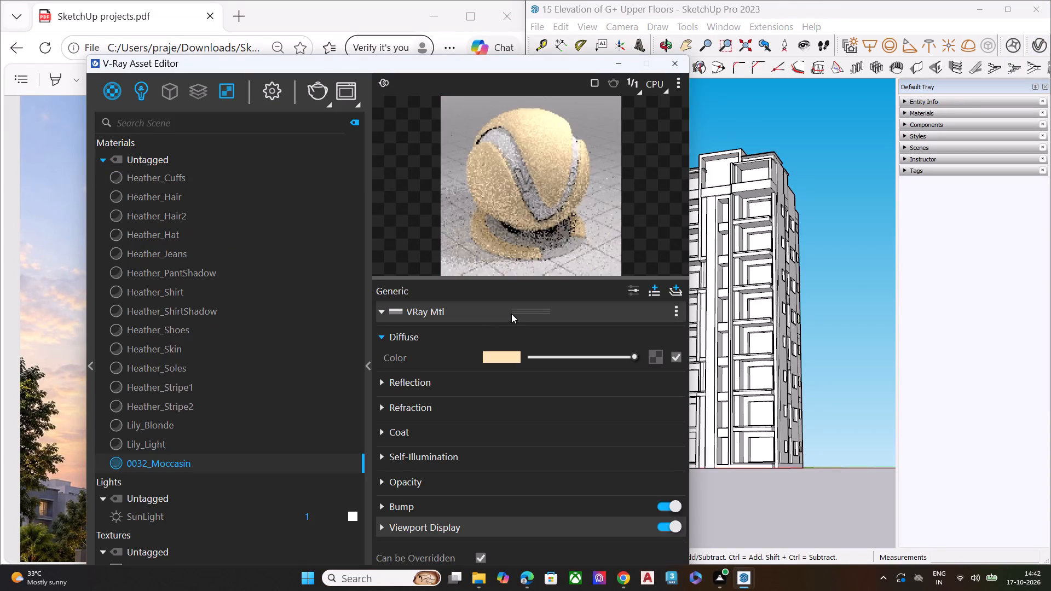
left_click(504, 357)
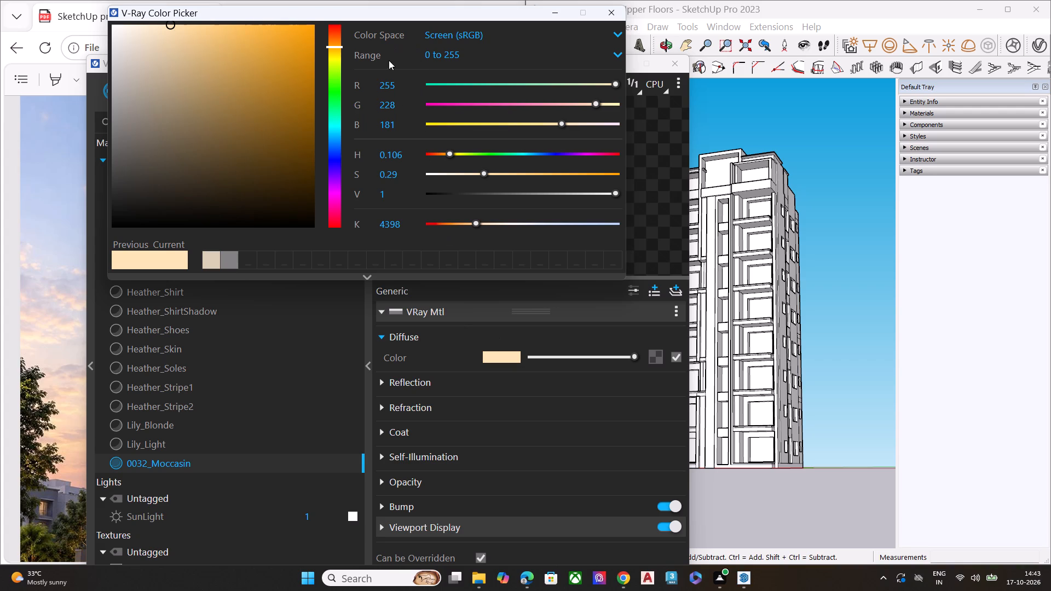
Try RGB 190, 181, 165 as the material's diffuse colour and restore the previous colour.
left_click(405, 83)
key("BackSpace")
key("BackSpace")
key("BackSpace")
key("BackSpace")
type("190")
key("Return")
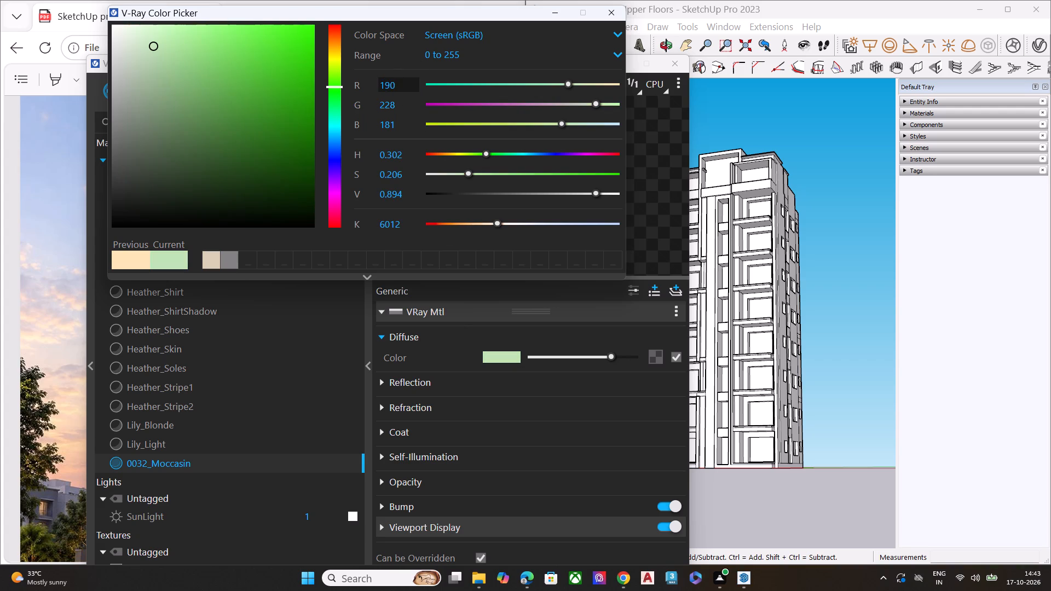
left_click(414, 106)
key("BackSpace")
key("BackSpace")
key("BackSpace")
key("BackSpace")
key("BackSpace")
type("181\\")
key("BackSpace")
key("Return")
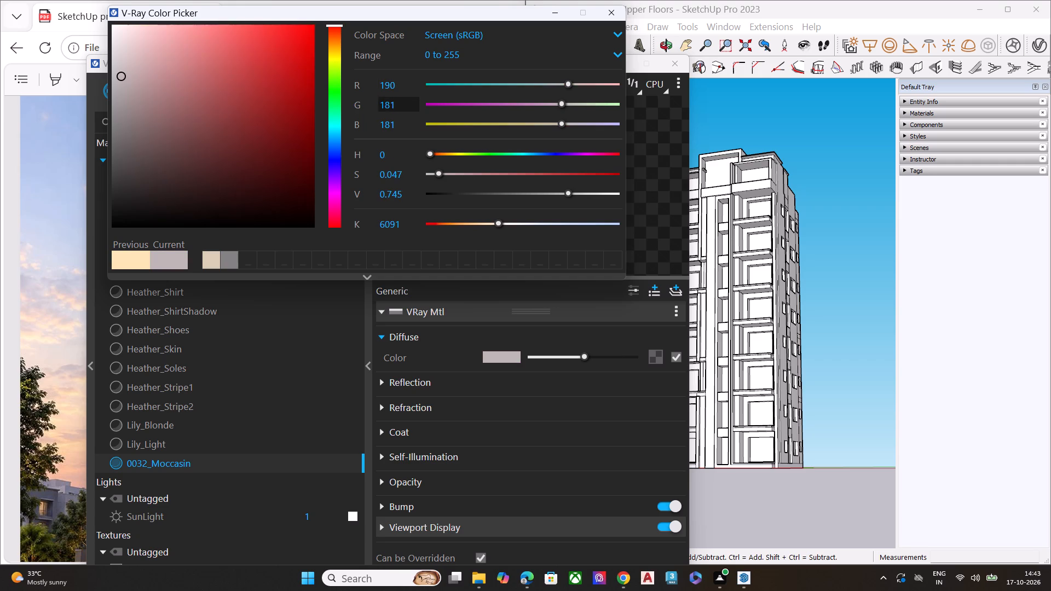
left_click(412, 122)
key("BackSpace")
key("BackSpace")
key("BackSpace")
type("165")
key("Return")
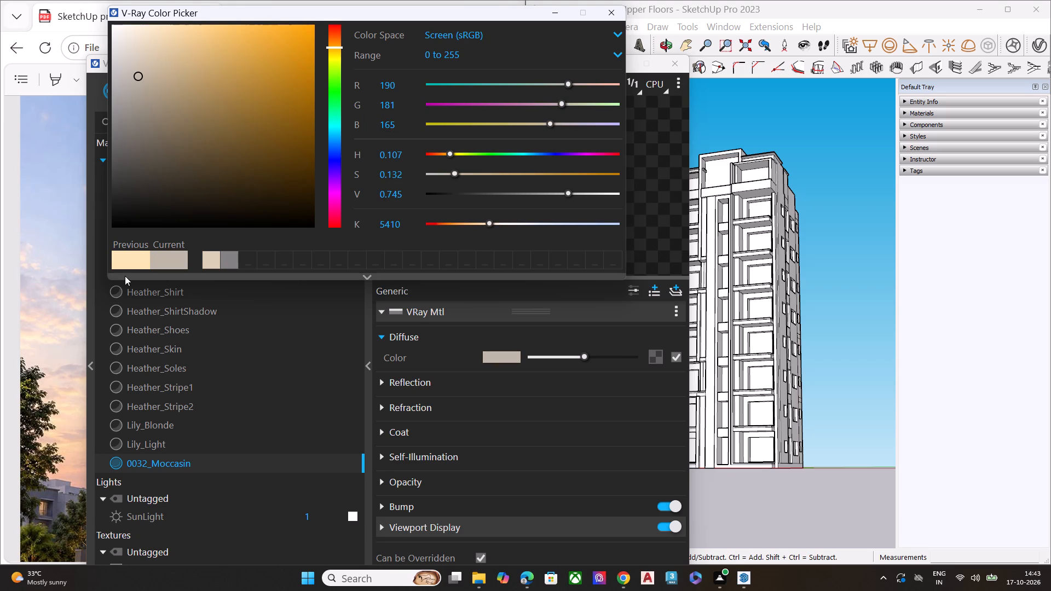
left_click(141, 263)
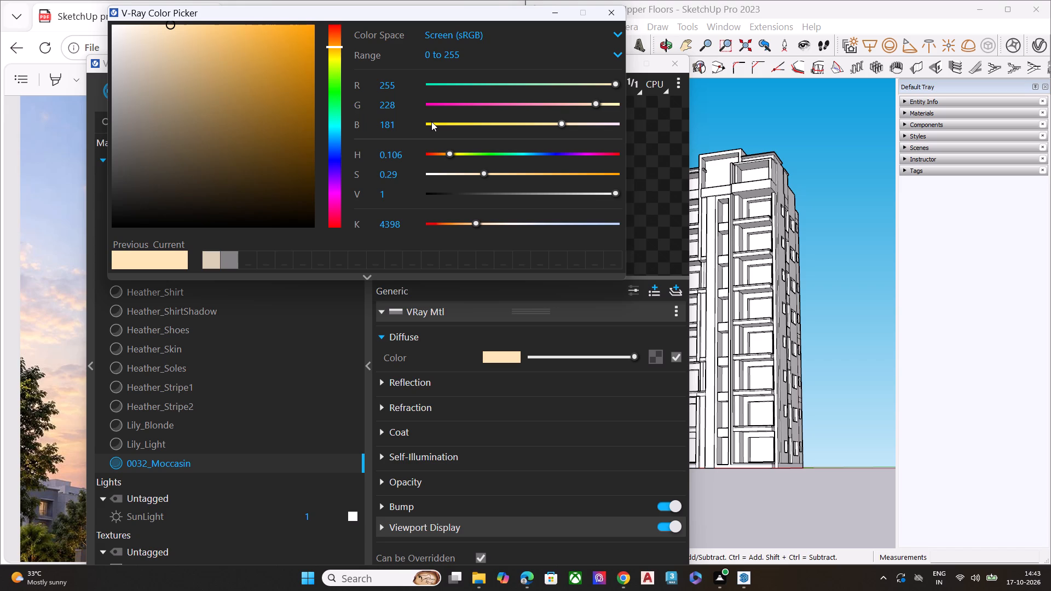
Move the colour picker clear of the material preview and set the diffuse colour to RGB 190, 181, 165.
left_click_drag(412, 11, 467, 276)
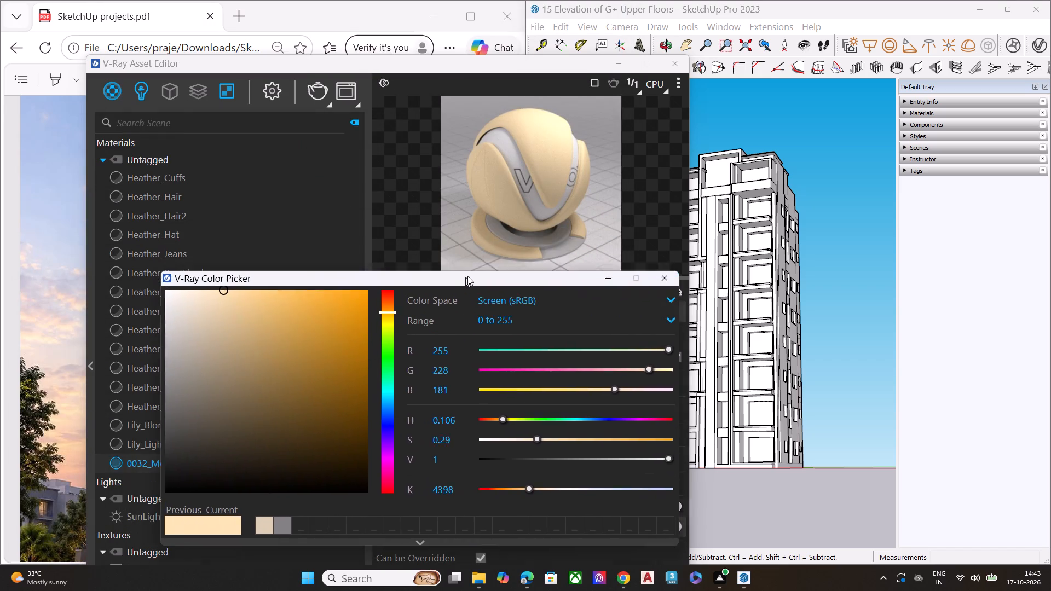
left_click_drag(467, 276, 400, 263)
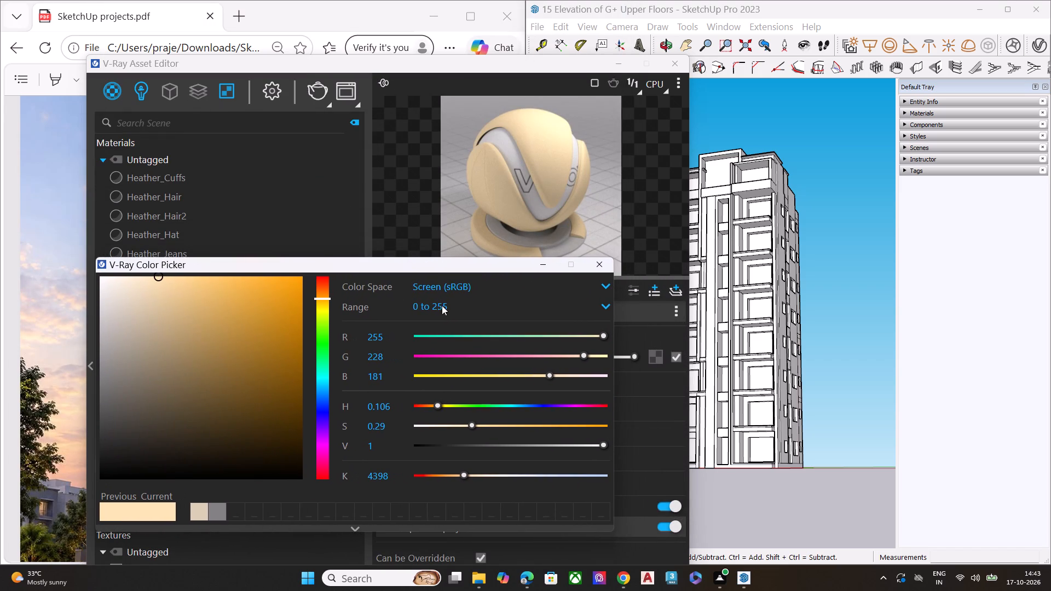
left_click(394, 341)
key("BackSpace")
key("BackSpace")
key("BackSpace")
key("BackSpace")
key("BackSpace")
key("BackSpace")
key("BackSpace")
key("BackSpace")
key("BackSpace")
key("BackSpace")
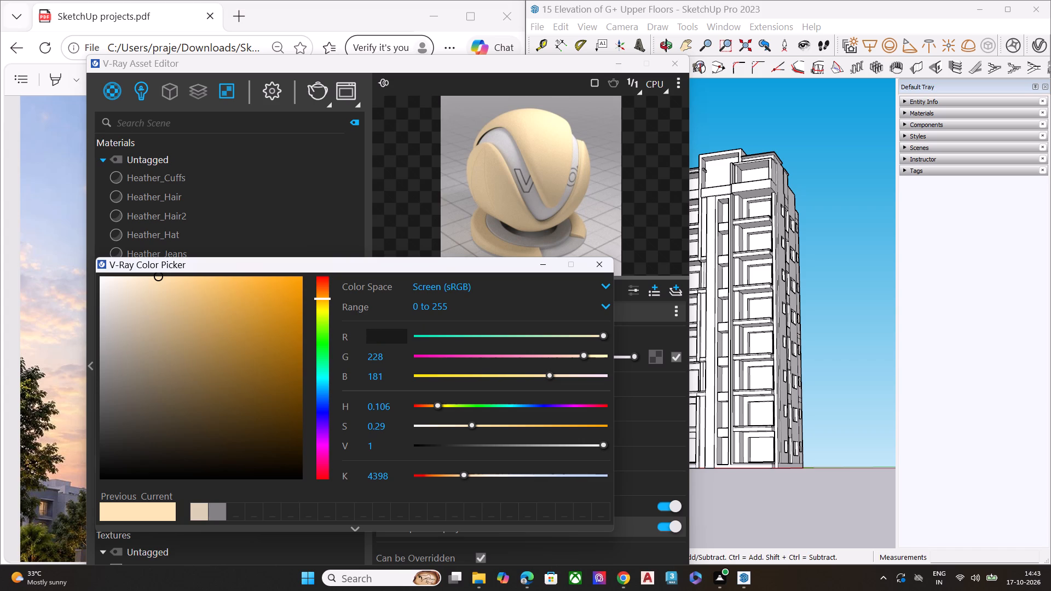
type("190")
key("Return")
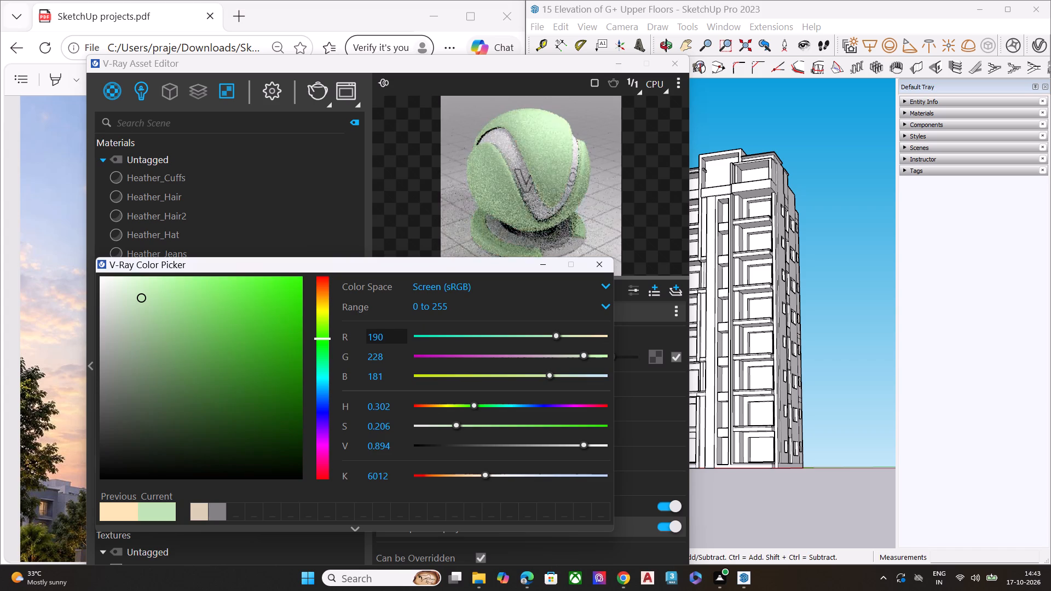
left_click(391, 359)
key("BackSpace")
key("BackSpace")
key("BackSpace")
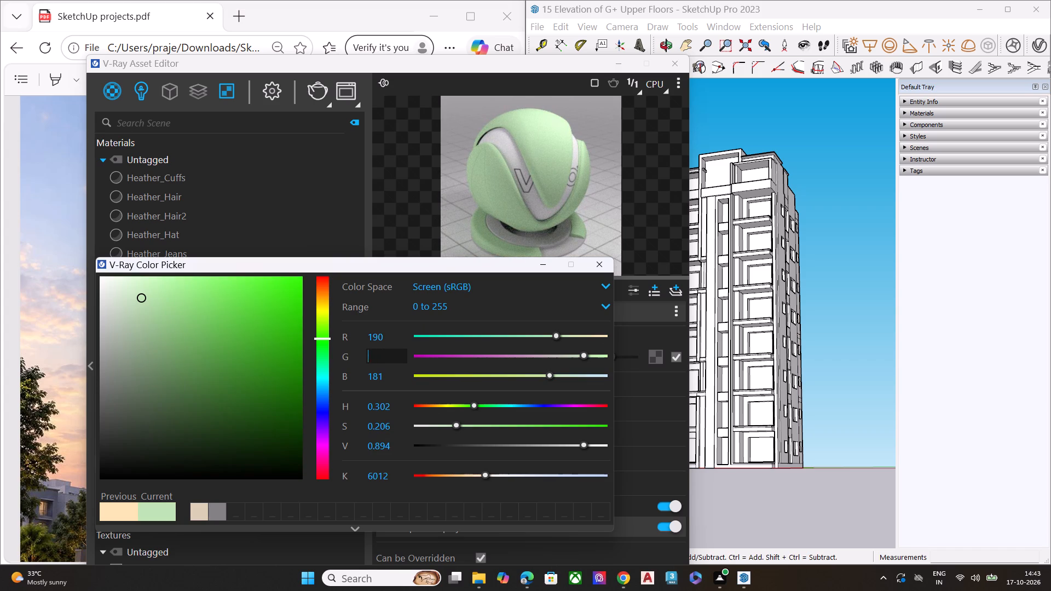
key("BackSpace")
type("181")
key("Return")
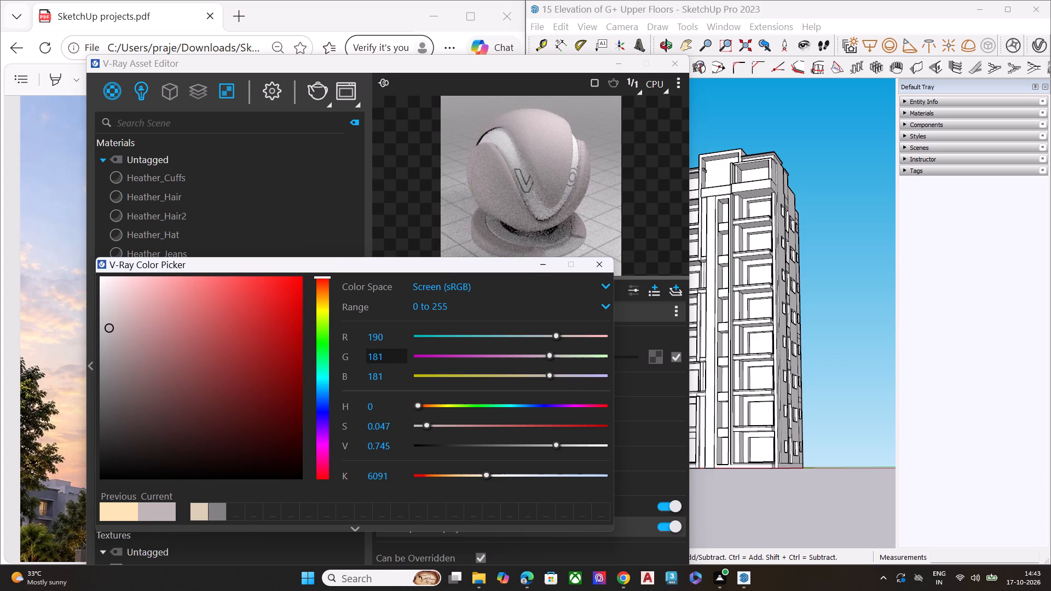
left_click(390, 376)
key("BackSpace")
key("BackSpace")
key("BackSpace")
key("BackSpace")
key("BackSpace")
key("BackSpace")
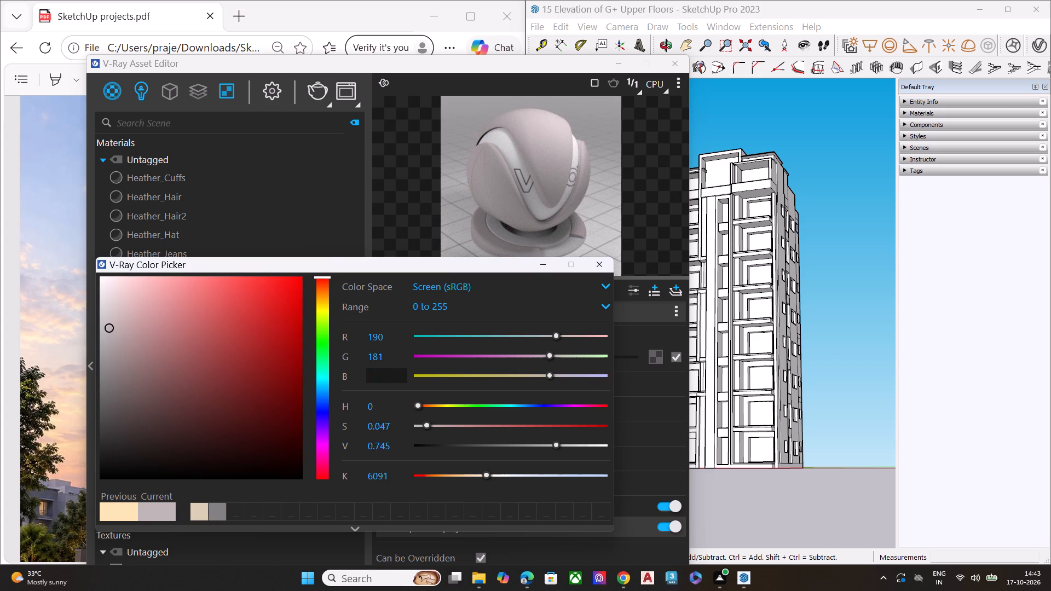
type("165")
key("Return")
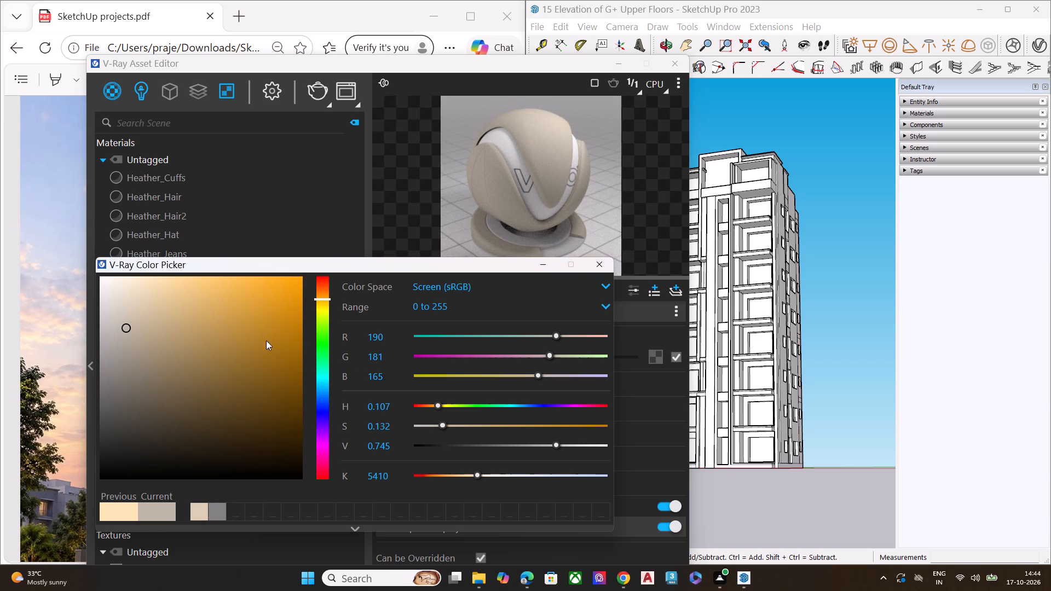
Rename the 0032_Moccasin material as warm.
left_click(540, 182)
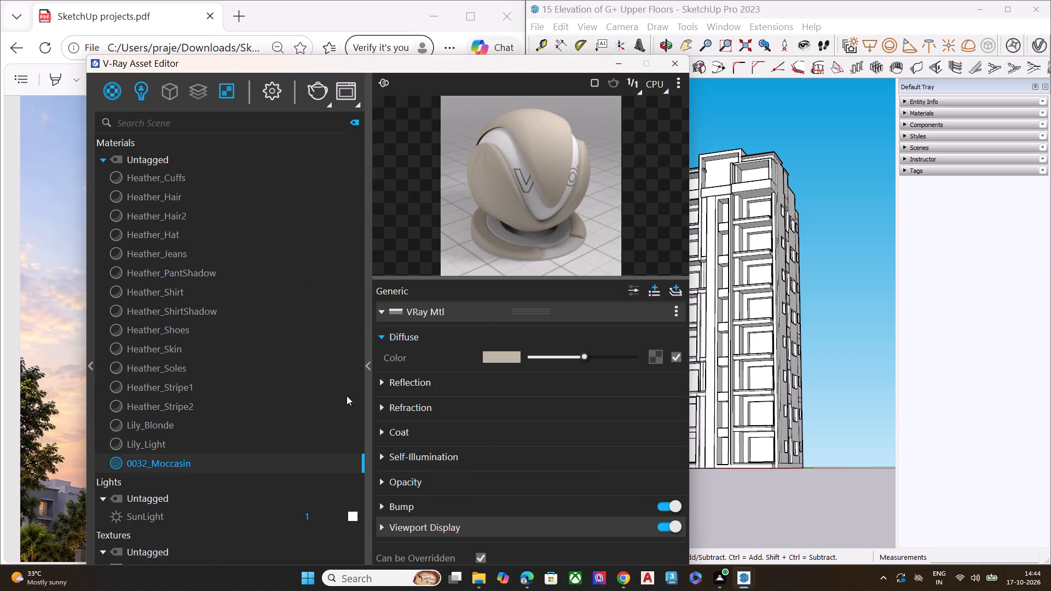
left_click(178, 464)
right_click(224, 461)
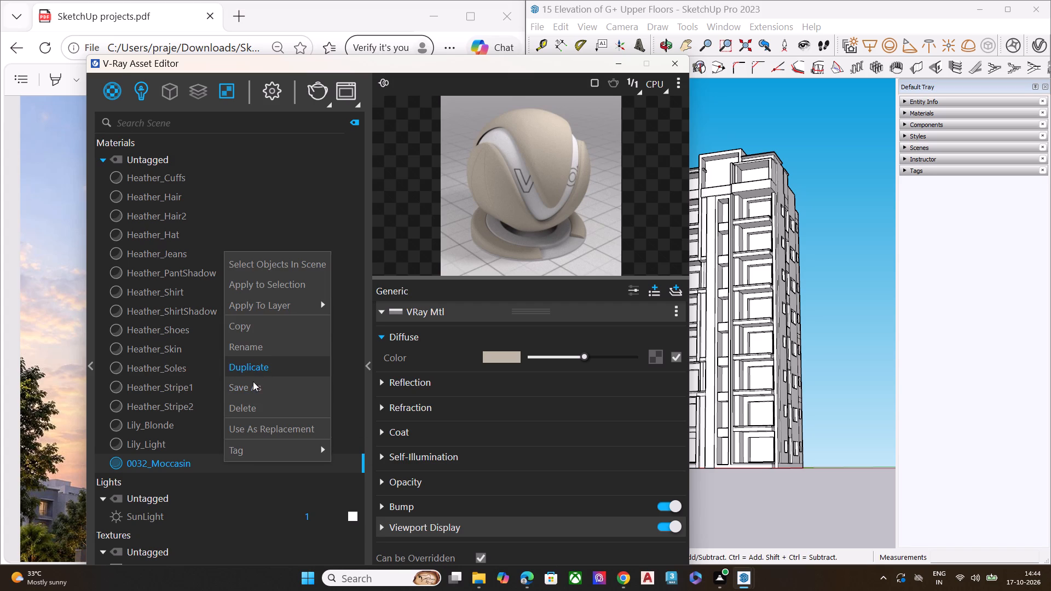
left_click(272, 346)
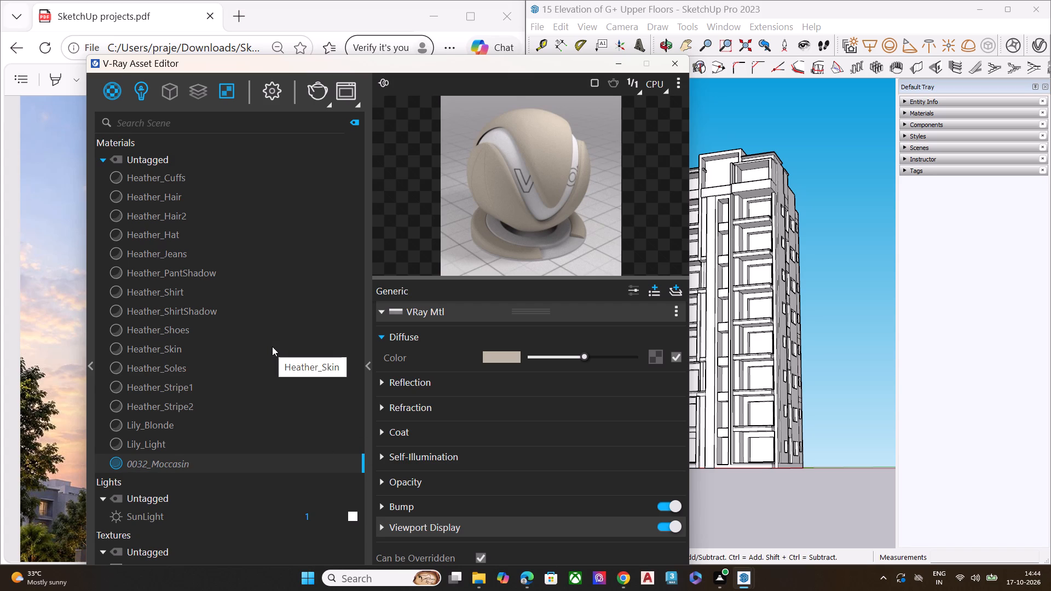
key("BackSpace")
key("BackSpace")
key("BackSpace")
key("BackSpace")
key("BackSpace")
key("BackSpace")
key("BackSpace")
key("BackSpace")
key("BackSpace")
key("BackSpace")
key("BackSpace")
key("BackSpace")
key("BackSpace")
key("BackSpace")
key("BackSpace")
key("BackSpace")
key("BackSpace")
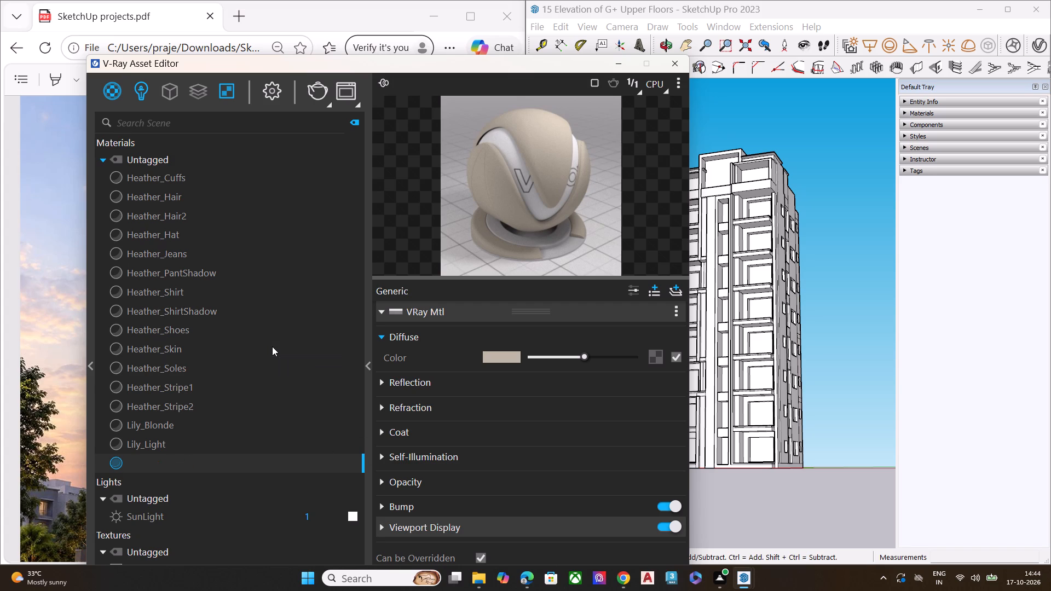
type("warm")
left_click(273, 465)
left_click(261, 483)
left_click(239, 463)
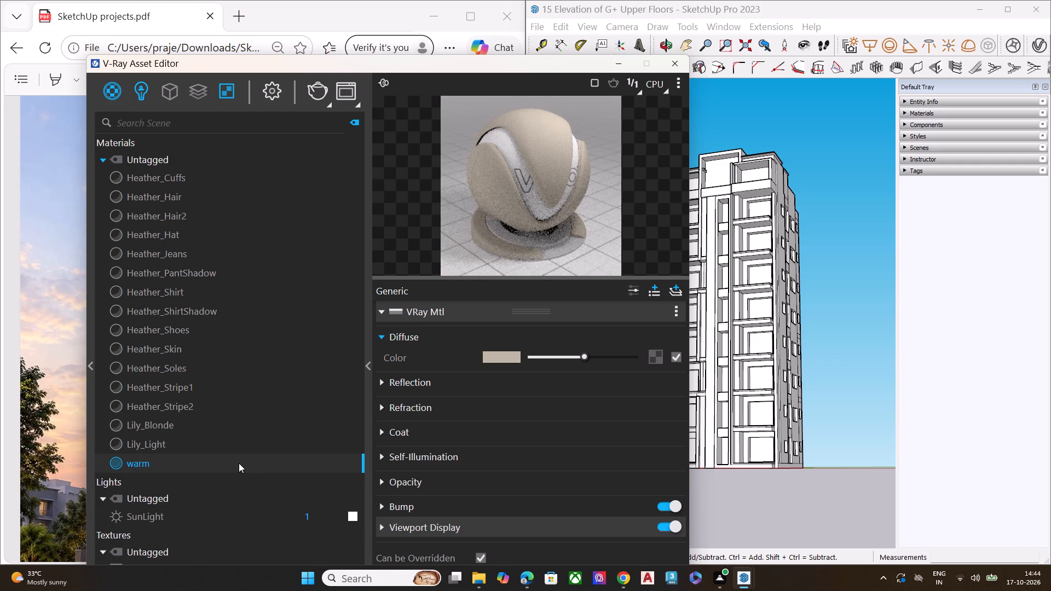
Minimise the V-Ray Asset Editor, close the colour picker and show the warm material's settings in SketchUp.
left_click(625, 59)
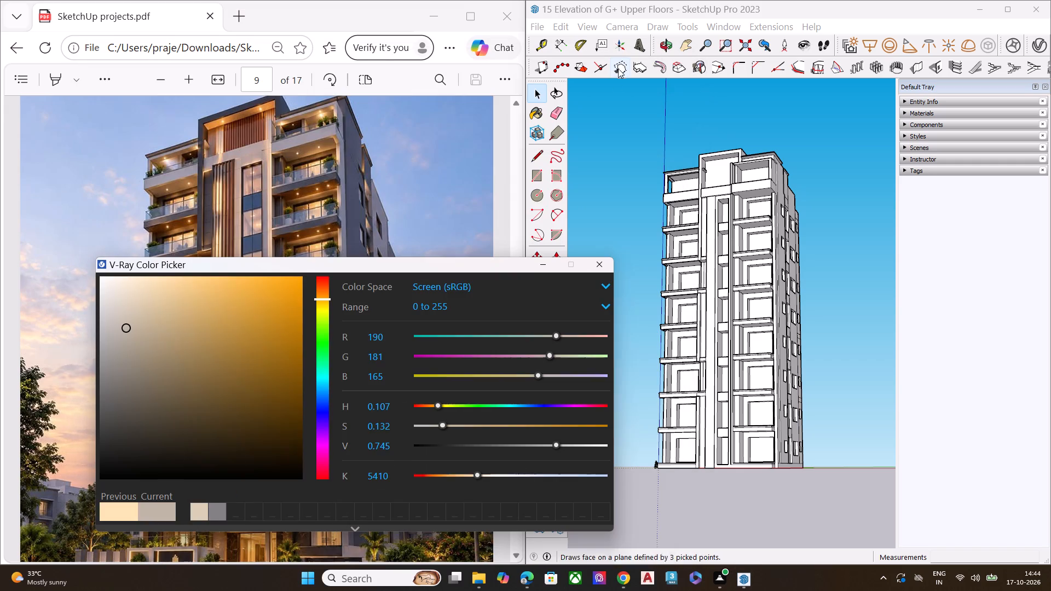
left_click(601, 266)
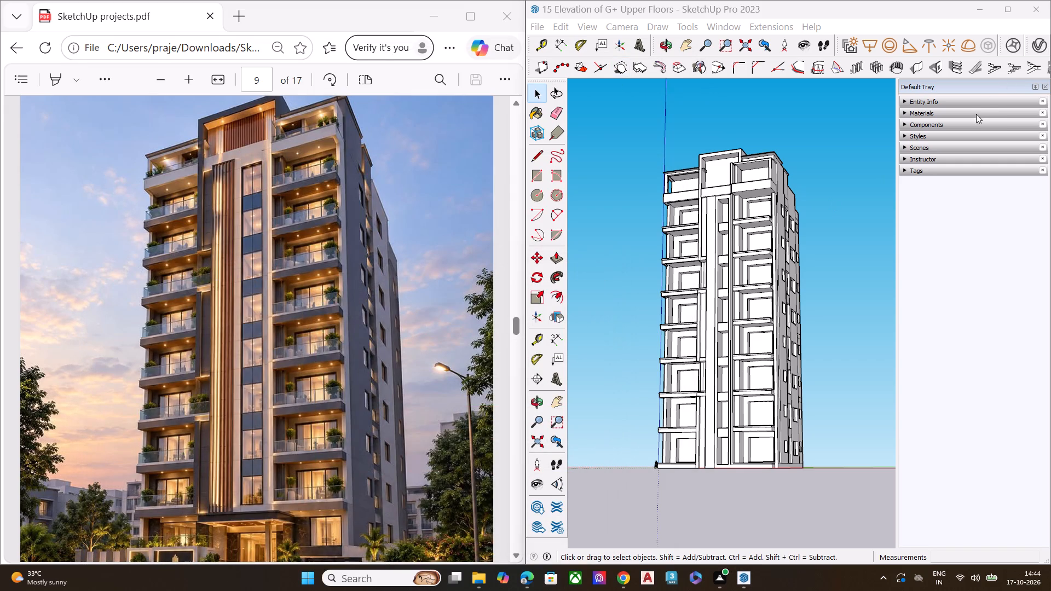
left_click(971, 109)
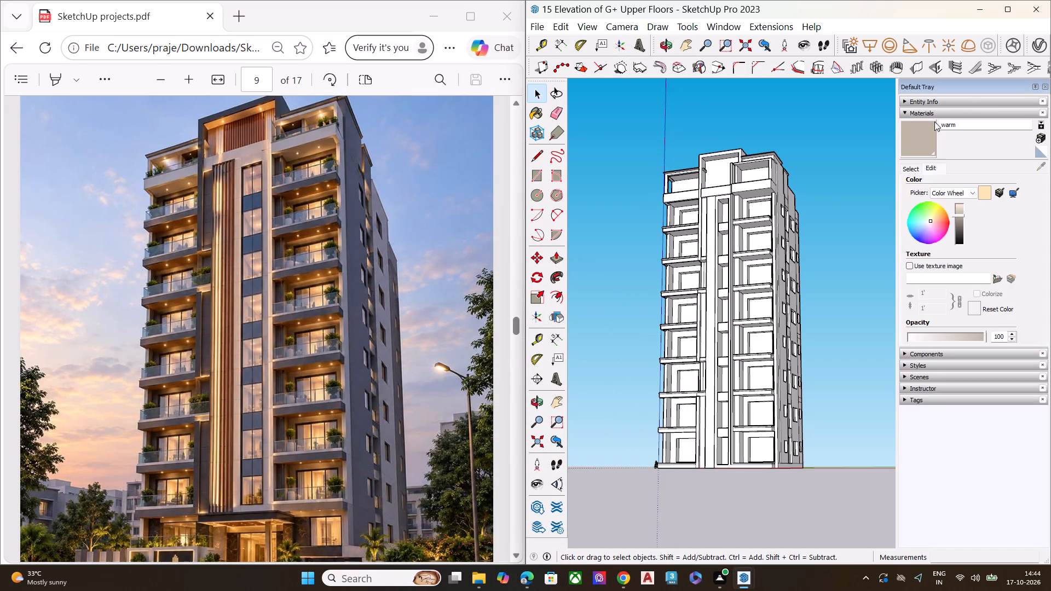
Paint the front face of the top balcony's frame, in the façade's left balcony column, with the warm material.
left_click(921, 139)
middle_click_drag(742, 222, 726, 297)
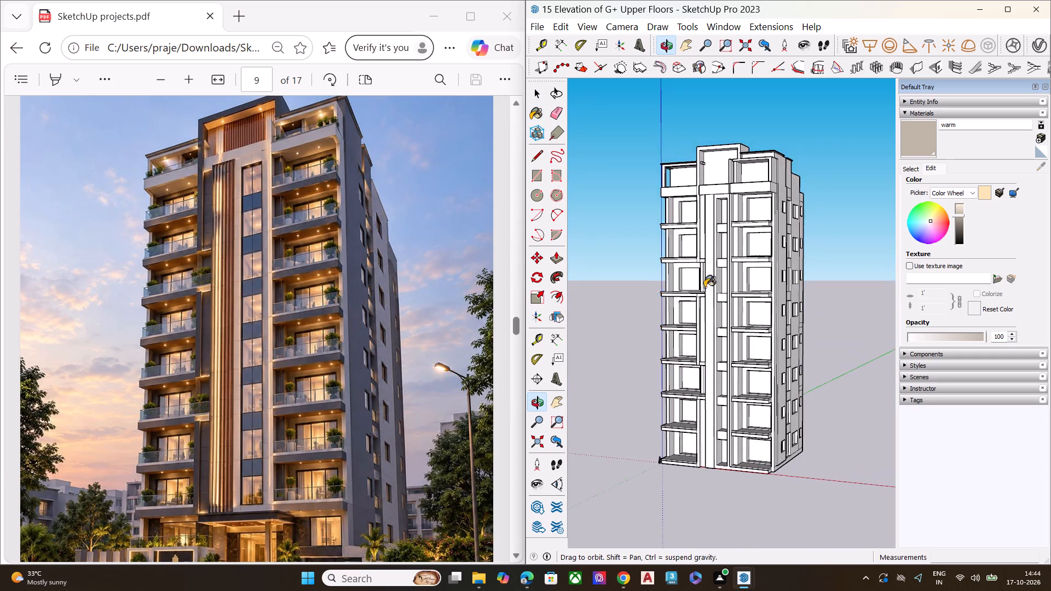
scroll(727, 198, "up", 9)
scroll(806, 164, "down", 9)
scroll(702, 150, "up", 3)
scroll(699, 144, "down", 1)
scroll(698, 143, "up", 8)
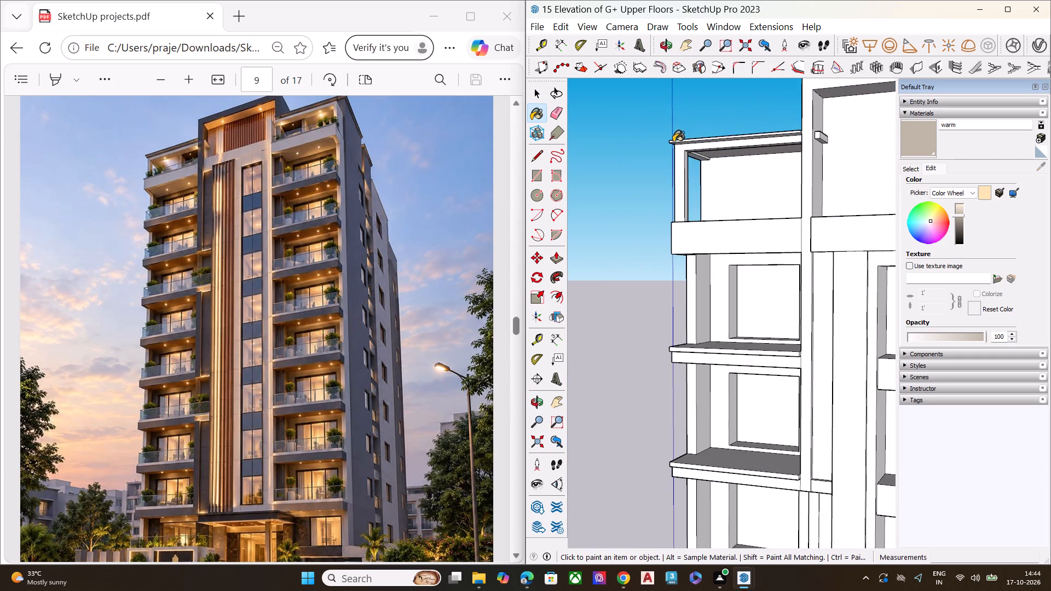
middle_click_drag(696, 149, 700, 117)
scroll(696, 122, "up", 2)
scroll(687, 144, "down", 1)
scroll(686, 147, "up", 1)
scroll(684, 152, "down", 2)
scroll(684, 153, "up", 2)
scroll(684, 154, "down", 1)
scroll(684, 154, "up", 2)
left_click(677, 169)
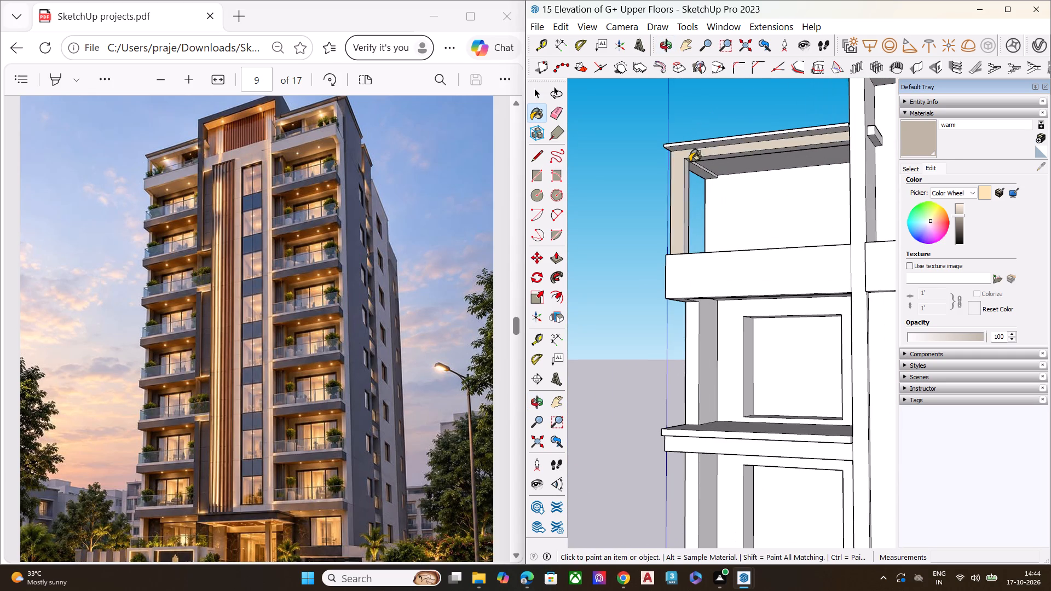
Apply the warm material to the top-left balcony frame's inner side, beam underside and side beam faces.
middle_click_drag(707, 148, 705, 118)
scroll(694, 163, "up", 2)
scroll(694, 167, "down", 1)
scroll(694, 169, "up", 4)
middle_click_drag(694, 174, 632, 152)
scroll(648, 160, "up", 6)
scroll(660, 166, "down", 1)
scroll(660, 166, "up", 2)
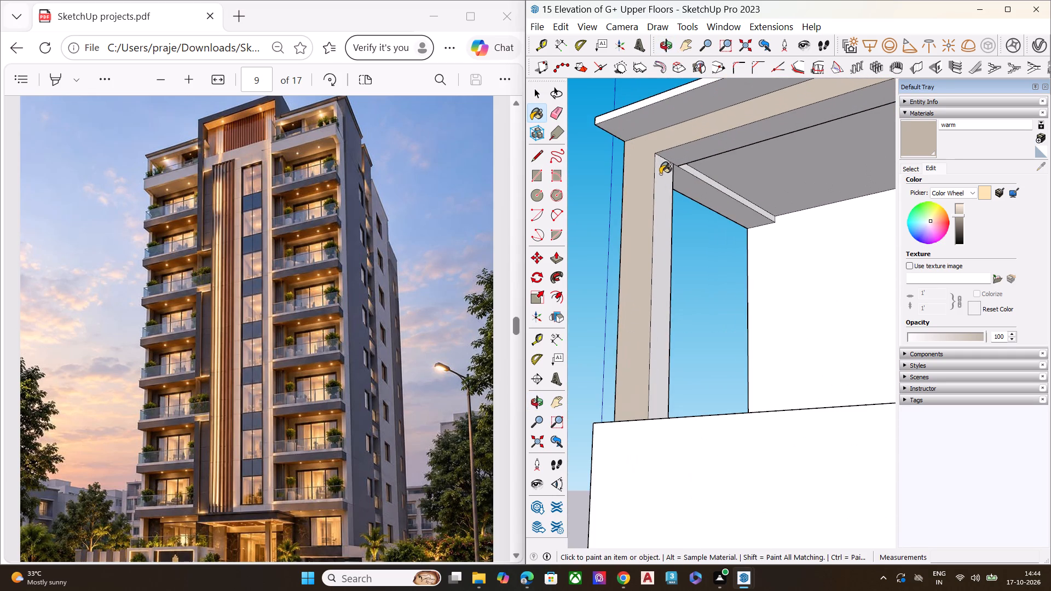
left_click(663, 175)
left_click(705, 151)
left_click(690, 183)
left_click(702, 177)
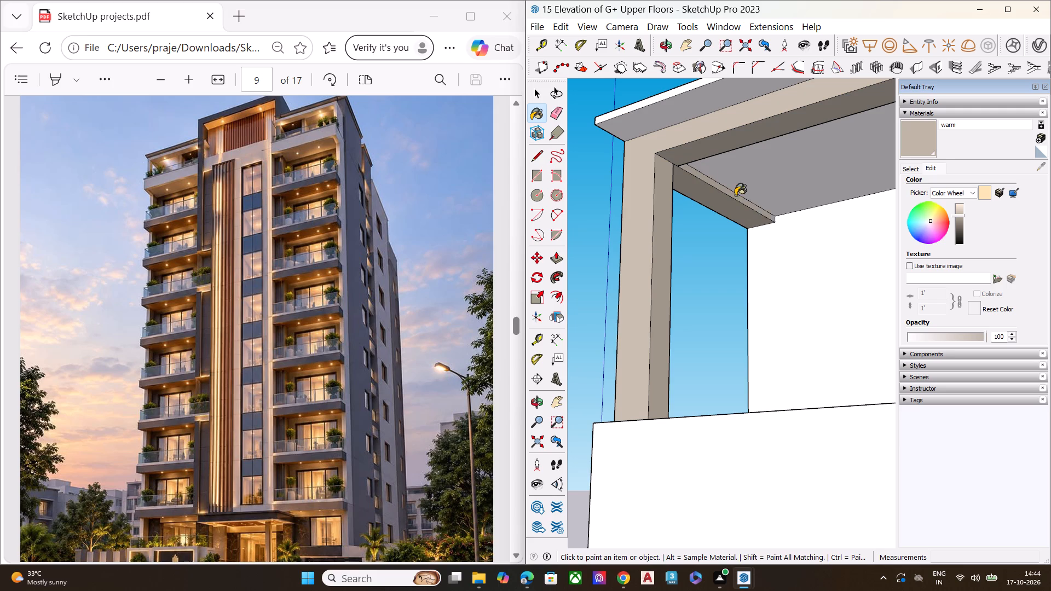
Paint the ceiling and back wall of the top-left balcony with the warm material.
scroll(597, 139, "down", 9)
middle_click_drag(673, 192, 763, 132)
scroll(750, 135, "up", 1)
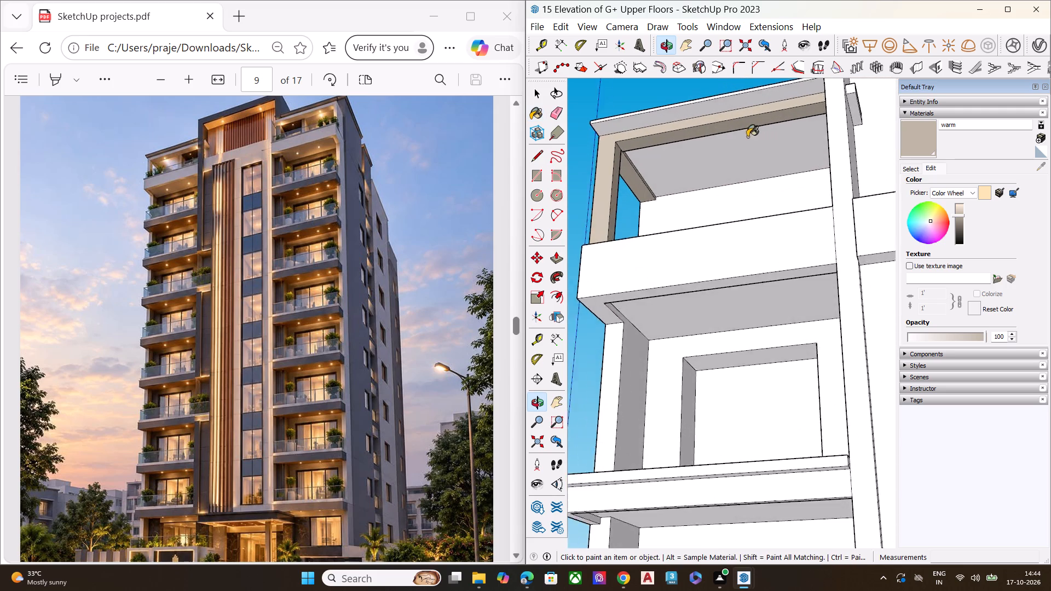
scroll(747, 137, "up", 1)
scroll(742, 139, "down", 1)
scroll(741, 140, "up", 3)
left_click(731, 155)
left_click(724, 208)
scroll(697, 178, "down", 3)
scroll(697, 178, "up", 1)
scroll(697, 178, "down", 4)
middle_click_drag(750, 173, 773, 293)
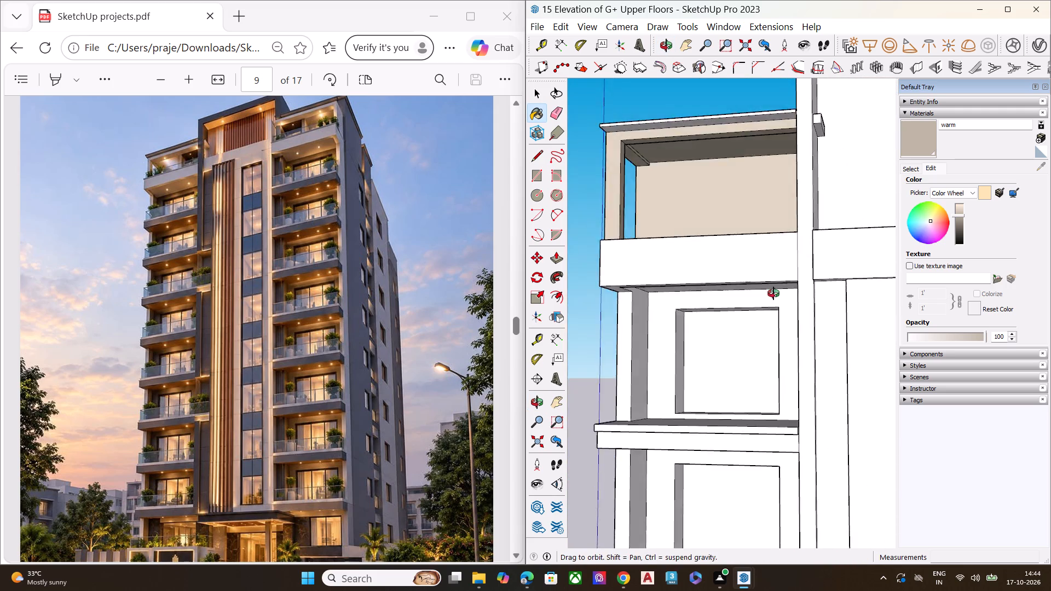
middle_click_drag(773, 293, 771, 351)
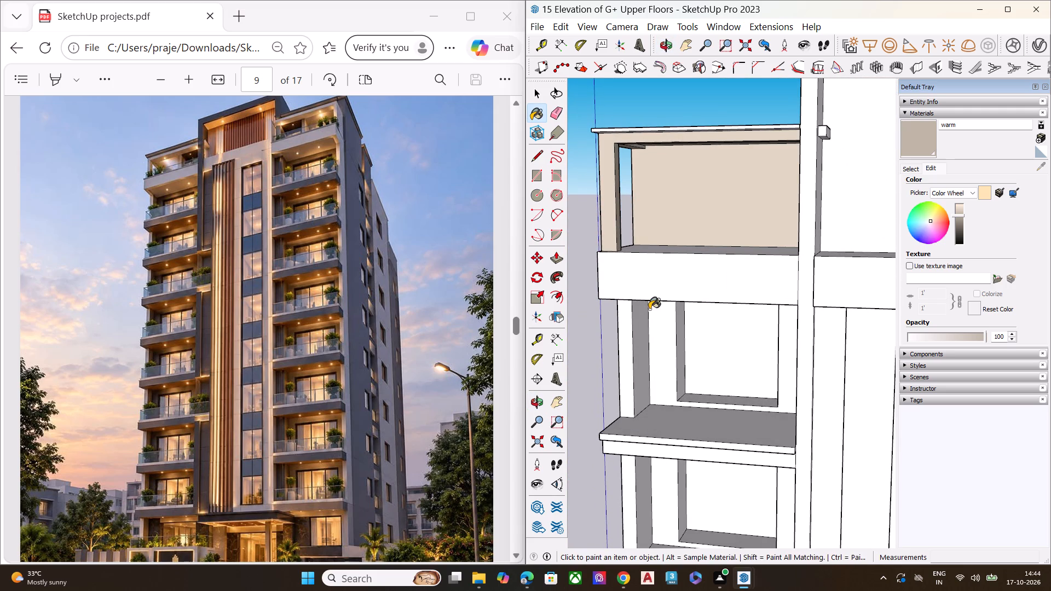
Paint the second-from-top left balcony's ceiling, column front, left inner side and back wall with the warm material.
middle_click_drag(643, 298, 632, 172)
middle_click_drag(643, 312, 641, 208)
scroll(667, 310, "up", 1)
scroll(667, 310, "down", 1)
scroll(667, 310, "up", 1)
left_click(674, 304)
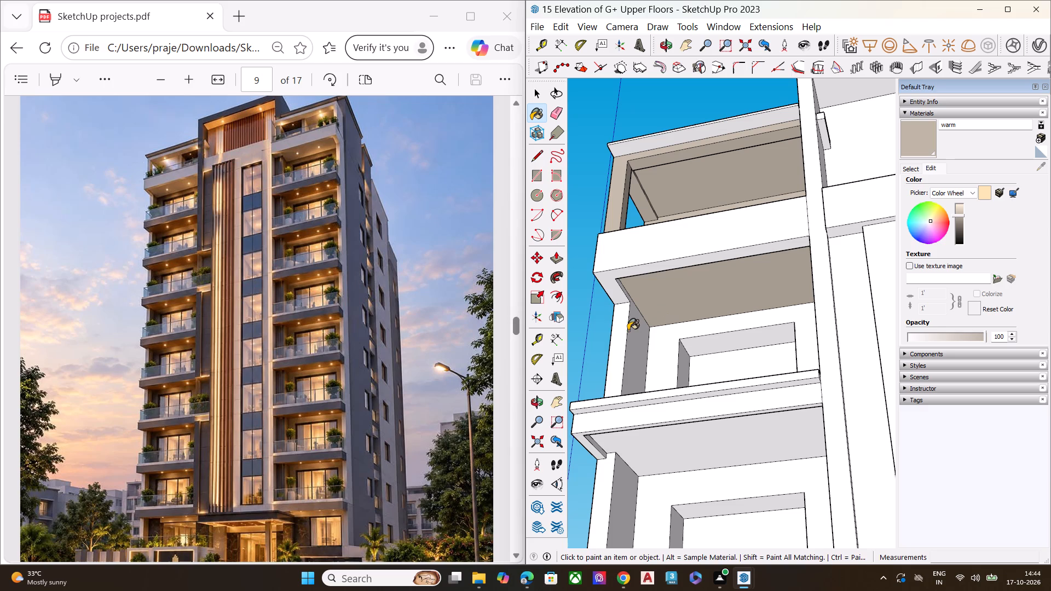
left_click(622, 332)
left_click(634, 333)
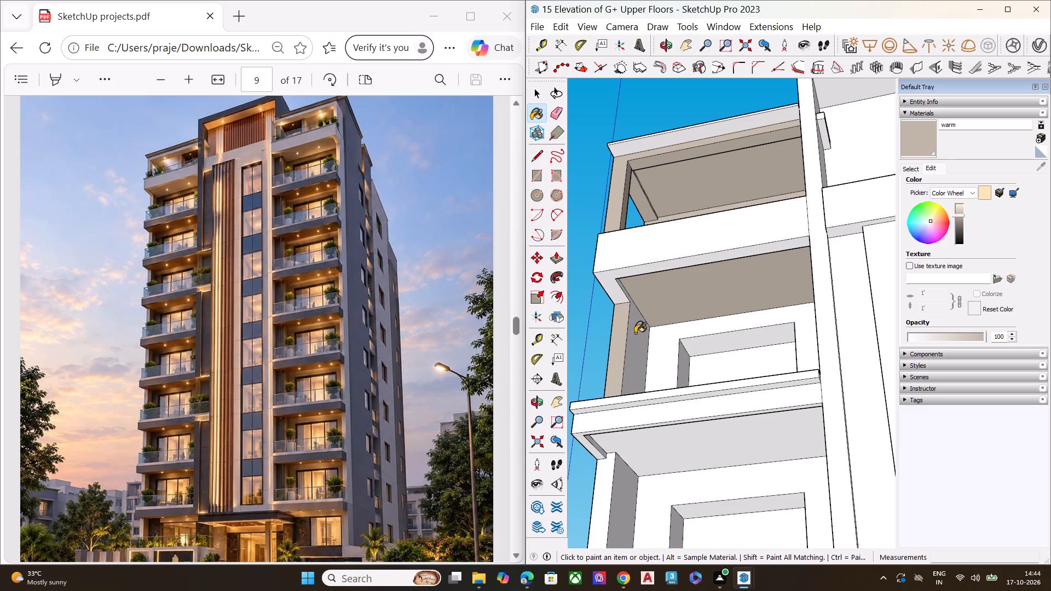
middle_click_drag(675, 339, 737, 401)
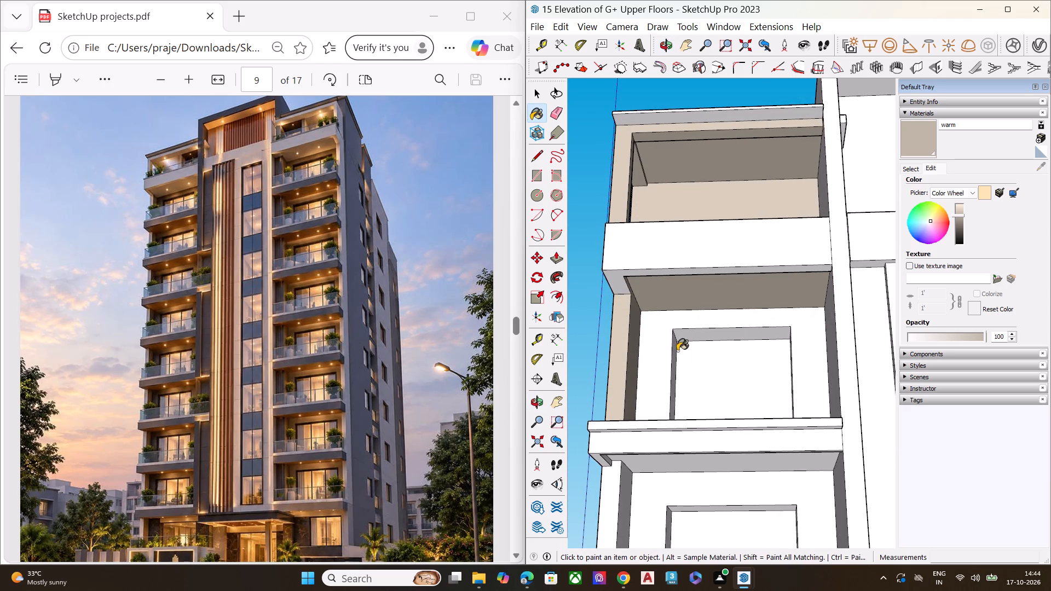
left_click(663, 344)
Paint the third-from-top left balcony's column front, left inner side and back wall with the warm material.
middle_click_drag(767, 360, 644, 404)
scroll(662, 401, "up", 8)
scroll(719, 373, "down", 12)
scroll(724, 354, "up", 1)
scroll(724, 352, "down", 1)
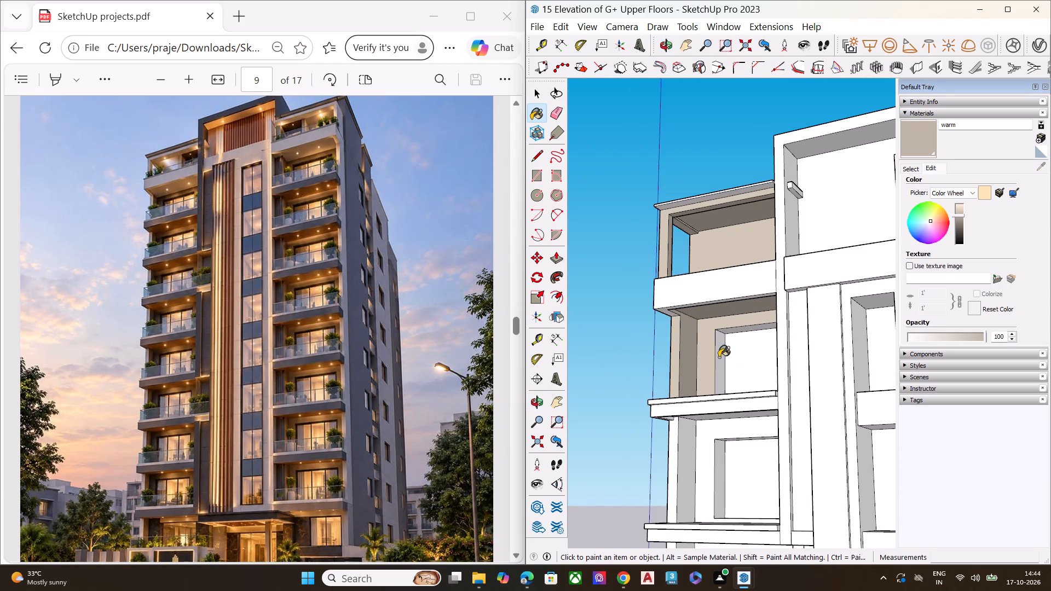
middle_click_drag(725, 353, 755, 324)
scroll(659, 463, "up", 5)
scroll(661, 463, "down", 2)
scroll(665, 460, "up", 1)
left_click(672, 434)
middle_click_drag(683, 424, 679, 393)
scroll(679, 393, "up", 1)
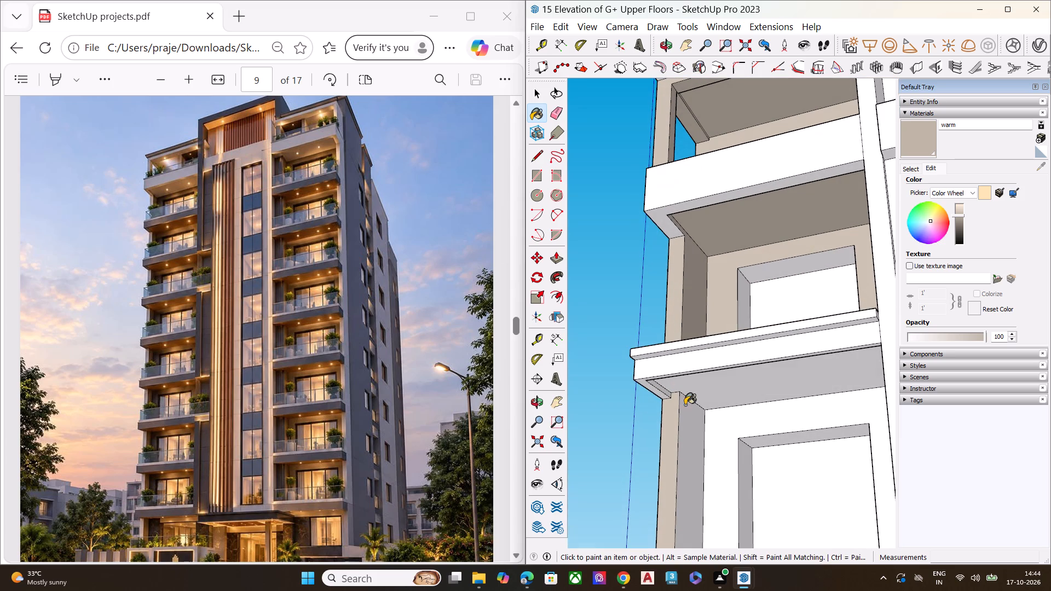
left_click(689, 428)
left_click(738, 419)
Apply the warm material to the right inner side walls of the top three balconies in the left column.
scroll(682, 409, "down", 2)
scroll(680, 409, "up", 1)
scroll(680, 409, "down", 4)
middle_click_drag(703, 402, 900, 410)
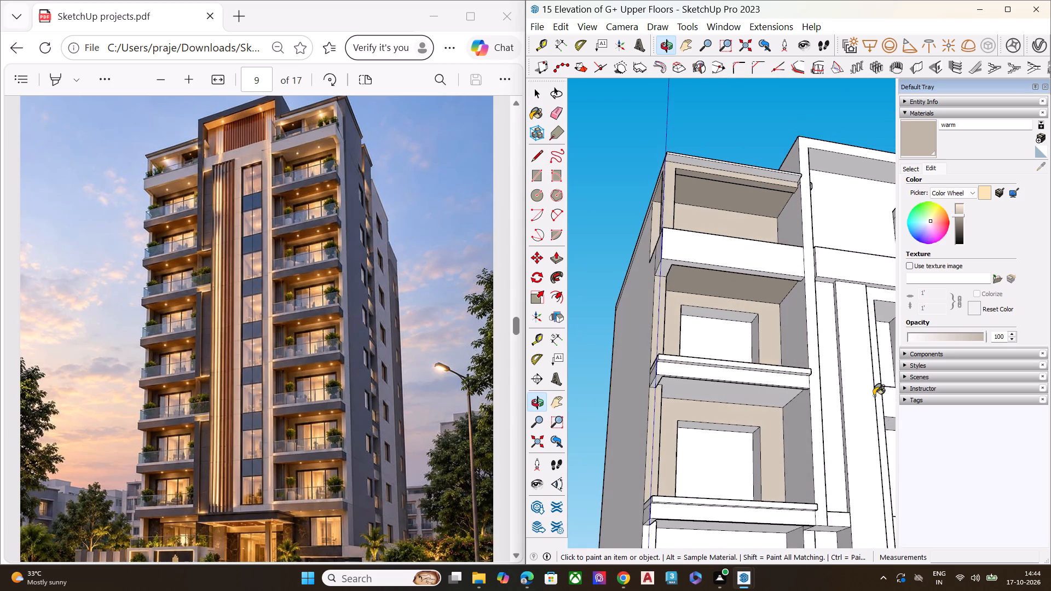
scroll(820, 325, "up", 3)
left_click(795, 327)
left_click(778, 184)
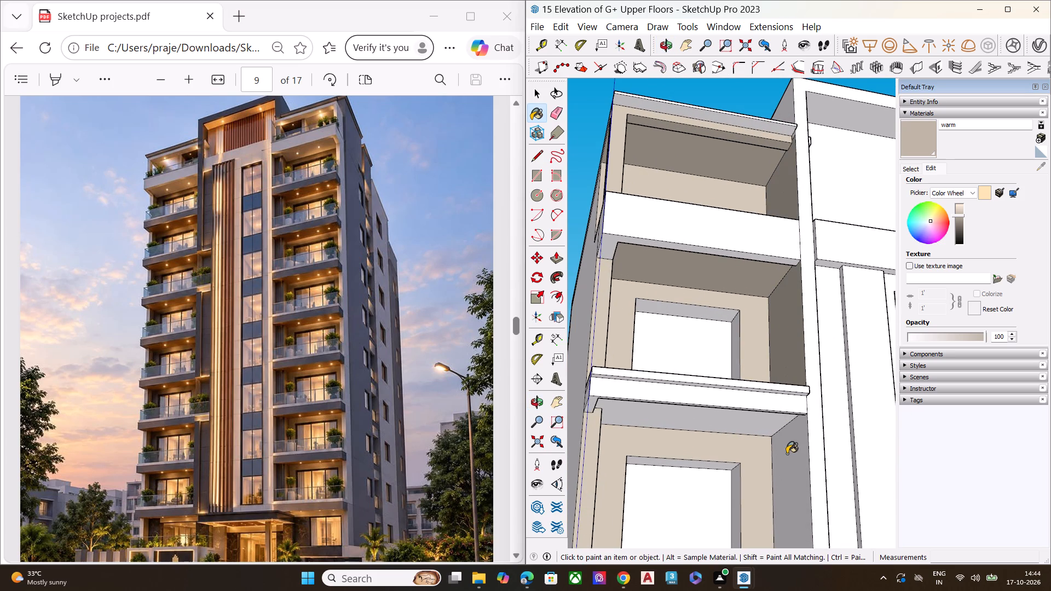
left_click(787, 454)
Paint the fourth-from-top left balcony's column front, both inner side walls and back wall with the warm material.
scroll(690, 310, "down", 8)
middle_click_drag(692, 373, 668, 286)
scroll(685, 367, "up", 2)
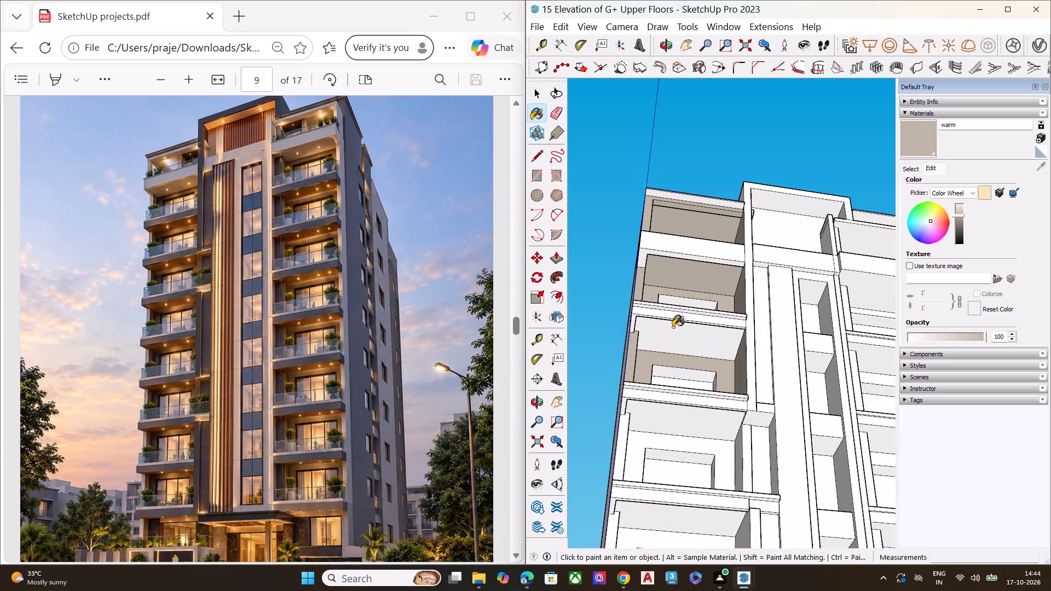
scroll(695, 375, "up", 4)
middle_click_drag(714, 363, 688, 306)
scroll(685, 304, "up", 4)
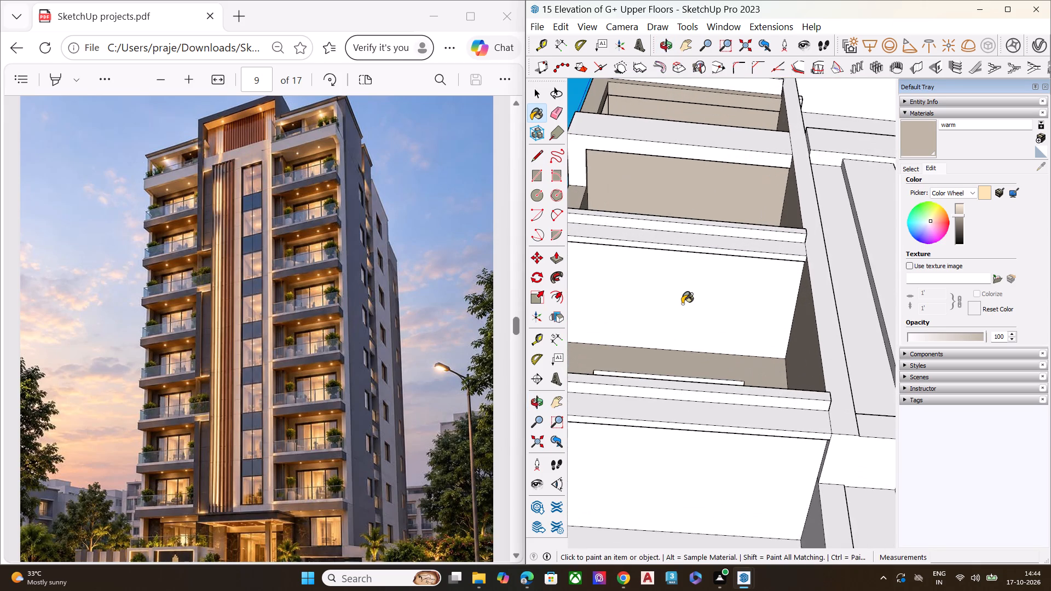
scroll(682, 304, "down", 3)
scroll(682, 304, "up", 2)
scroll(682, 304, "down", 11)
middle_click_drag(688, 340, 687, 490)
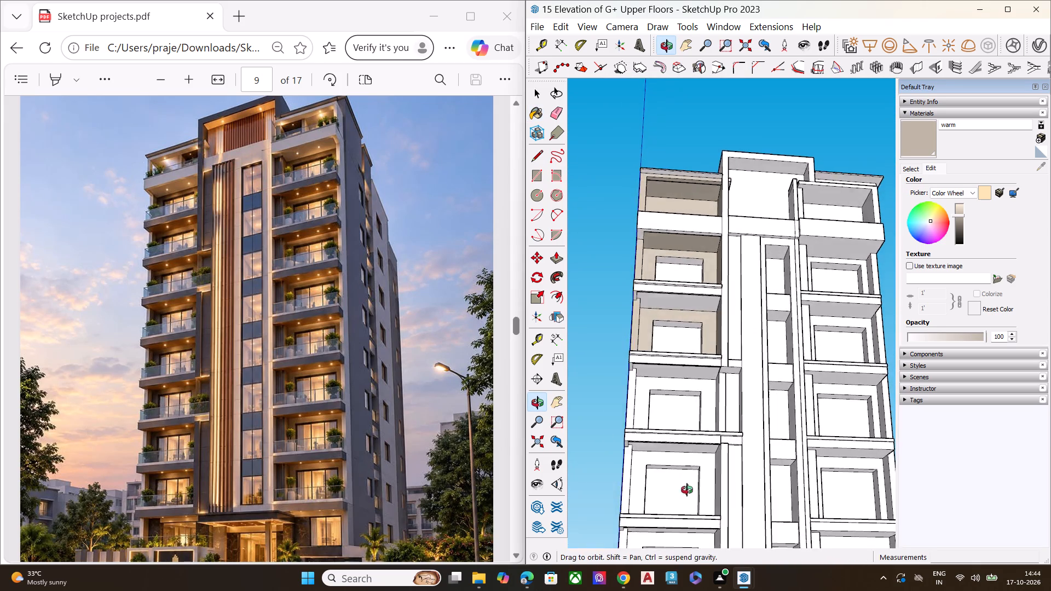
middle_click_drag(687, 490, 587, 509)
scroll(662, 455, "up", 7)
left_click(620, 364)
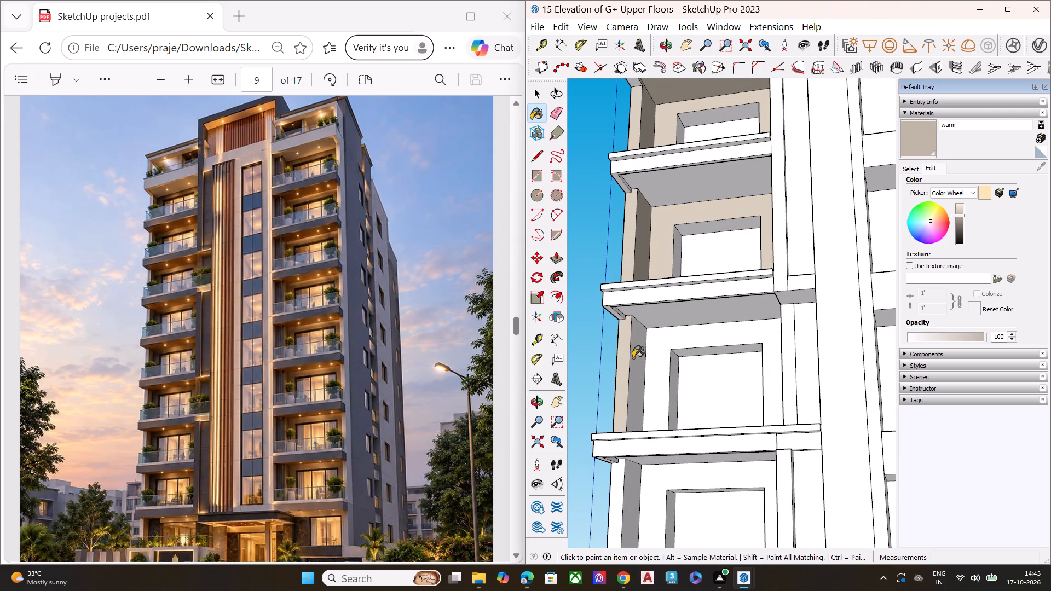
left_click(633, 358)
left_click(652, 350)
middle_click_drag(694, 358, 867, 373)
left_click(782, 370)
scroll(738, 346, "down", 3)
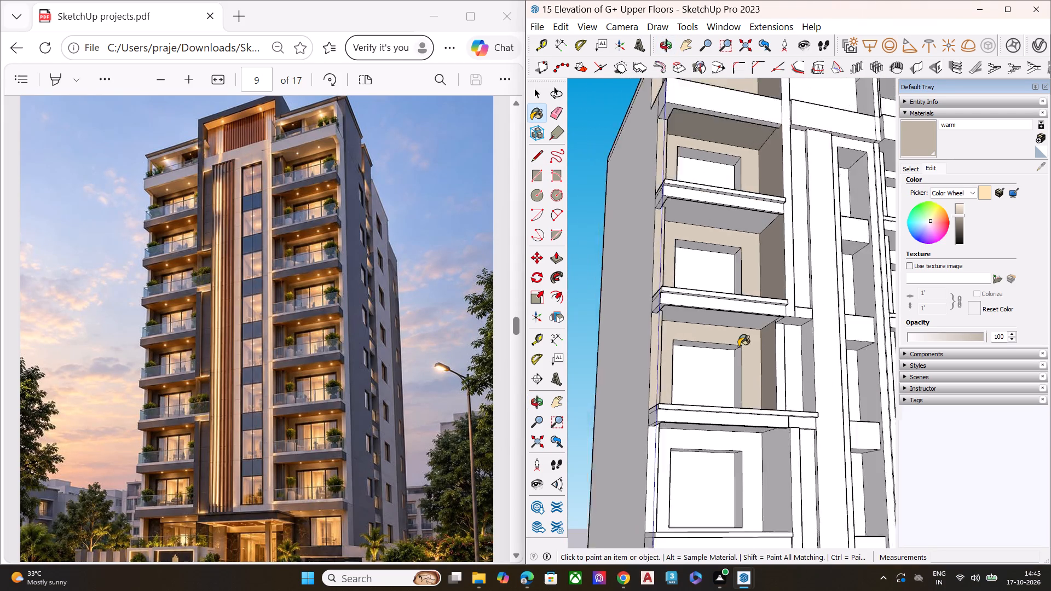
Paint the fifth-from-top left balcony's column front, both inner side walls and back wall with the warm material.
scroll(738, 346, "down", 3)
scroll(689, 480, "up", 9)
middle_click_drag(697, 422, 580, 415)
scroll(623, 389, "up", 3)
scroll(623, 389, "down", 1)
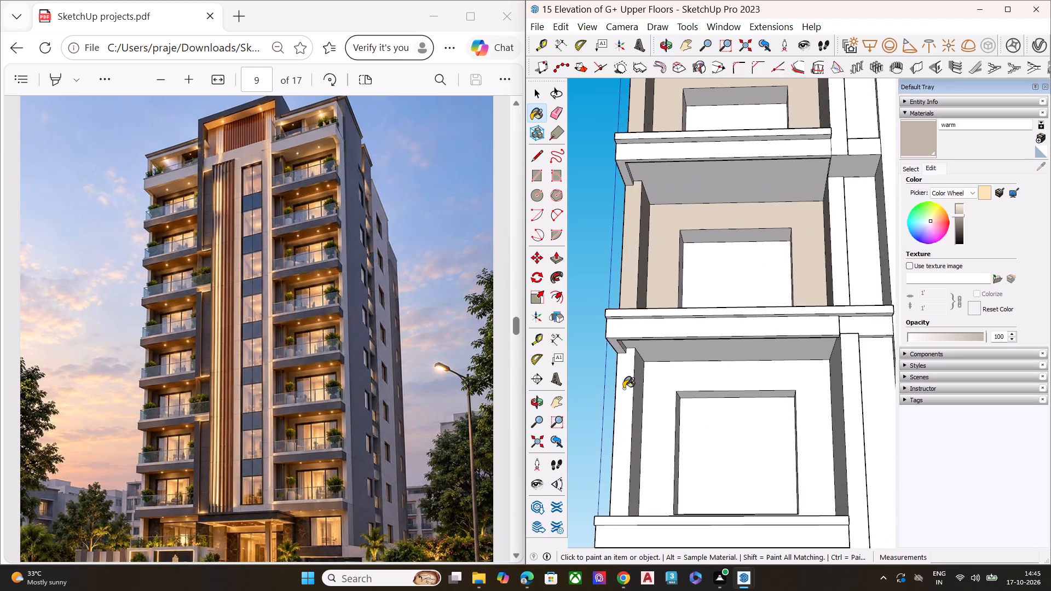
left_click(623, 389)
left_click(638, 386)
left_click(652, 391)
middle_click_drag(741, 391, 893, 393)
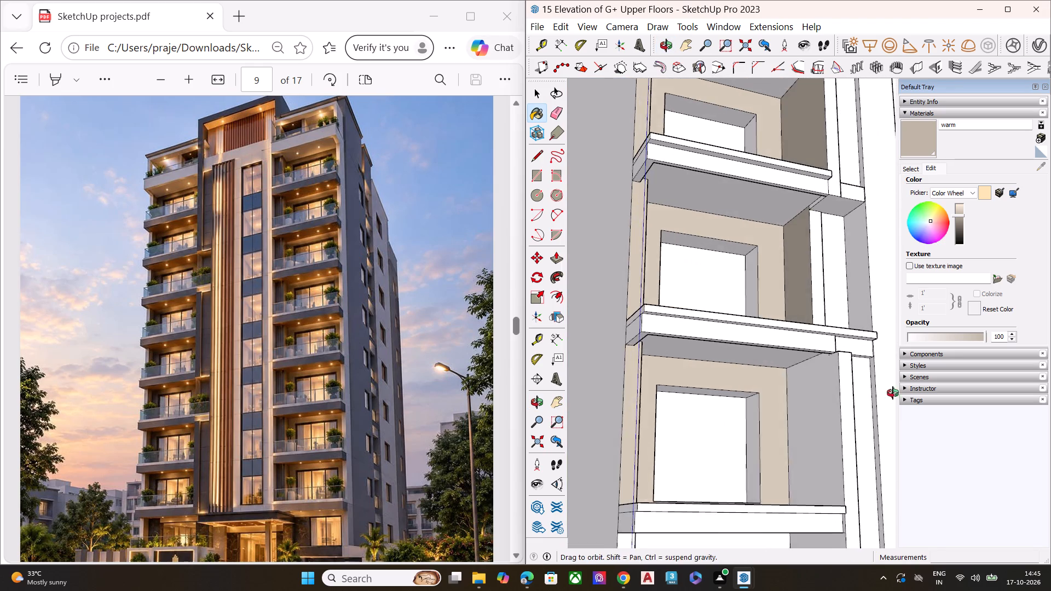
middle_click_drag(893, 393, 894, 393)
left_click(802, 407)
Paint the sixth-from-top left balcony's column front, both inner side walls and back wall with the warm material.
scroll(725, 362, "down", 6)
scroll(713, 493, "up", 2)
middle_click_drag(707, 488, 704, 486)
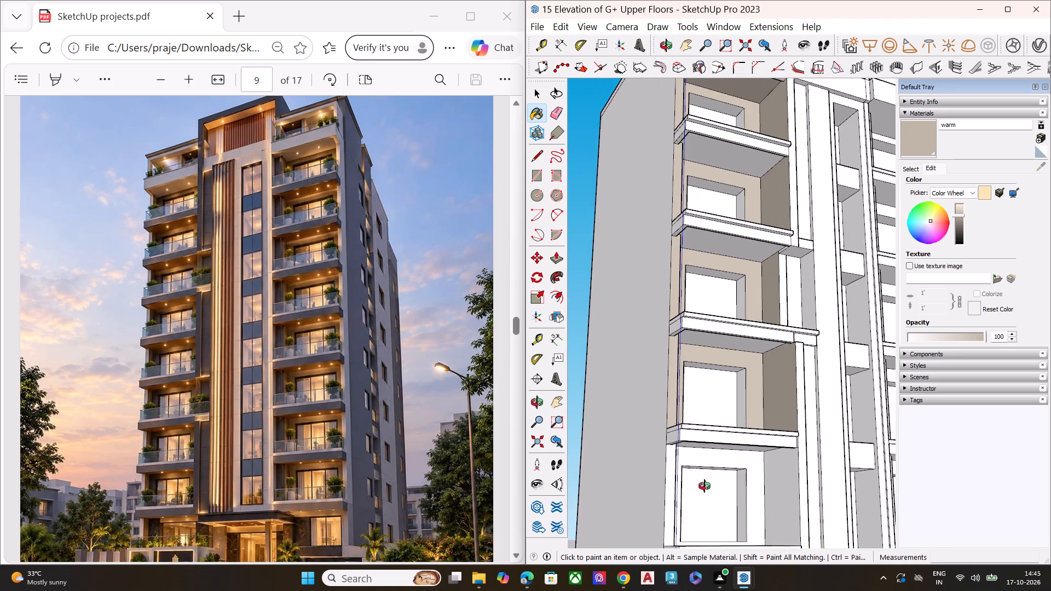
middle_click_drag(704, 486, 664, 412)
scroll(704, 486, "up", 6)
left_click(618, 402)
scroll(674, 402, "up", 1)
middle_click_drag(672, 402, 570, 401)
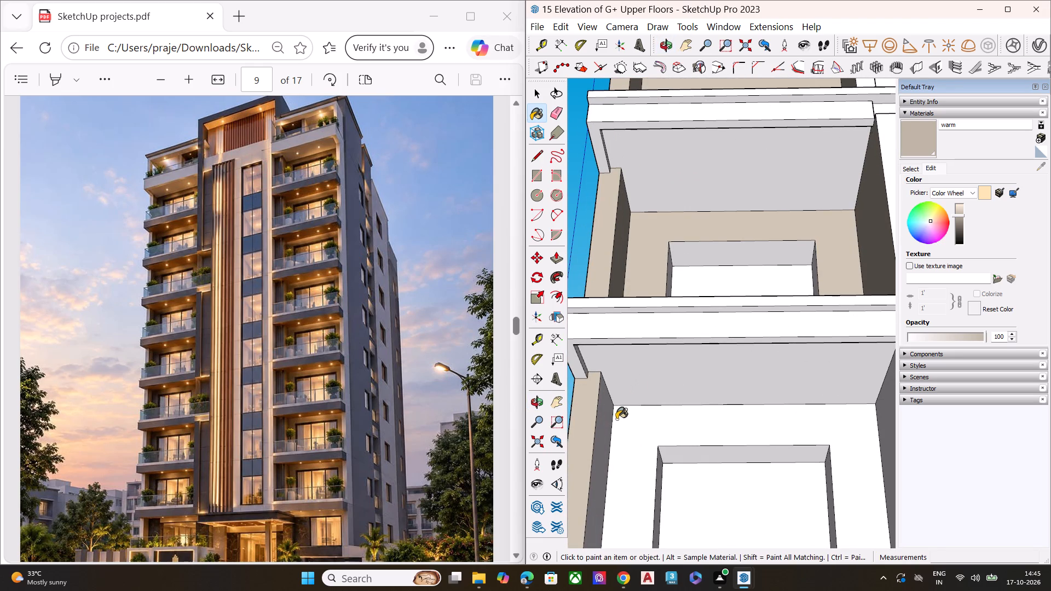
left_click(613, 425)
left_click(608, 427)
left_click(637, 426)
scroll(642, 424, "down", 4)
scroll(648, 423, "up", 3)
scroll(653, 423, "down", 1)
middle_click_drag(683, 425, 842, 432)
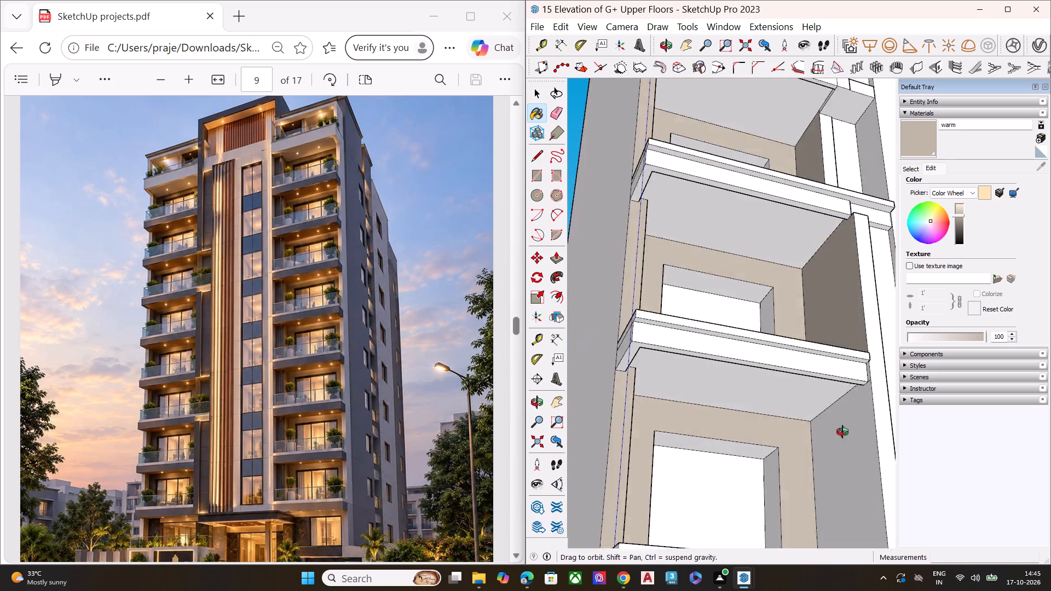
middle_click_drag(842, 432, 865, 436)
double_click(848, 447)
Paint the seventh-from-top left balcony's column front, both inner side walls and back wall with the warm material.
scroll(662, 405, "down", 1)
scroll(662, 405, "up", 1)
scroll(662, 405, "down", 5)
scroll(666, 405, "up", 1)
scroll(674, 404, "down", 1)
scroll(734, 383, "down", 12)
scroll(703, 406, "up", 2)
scroll(703, 406, "down", 2)
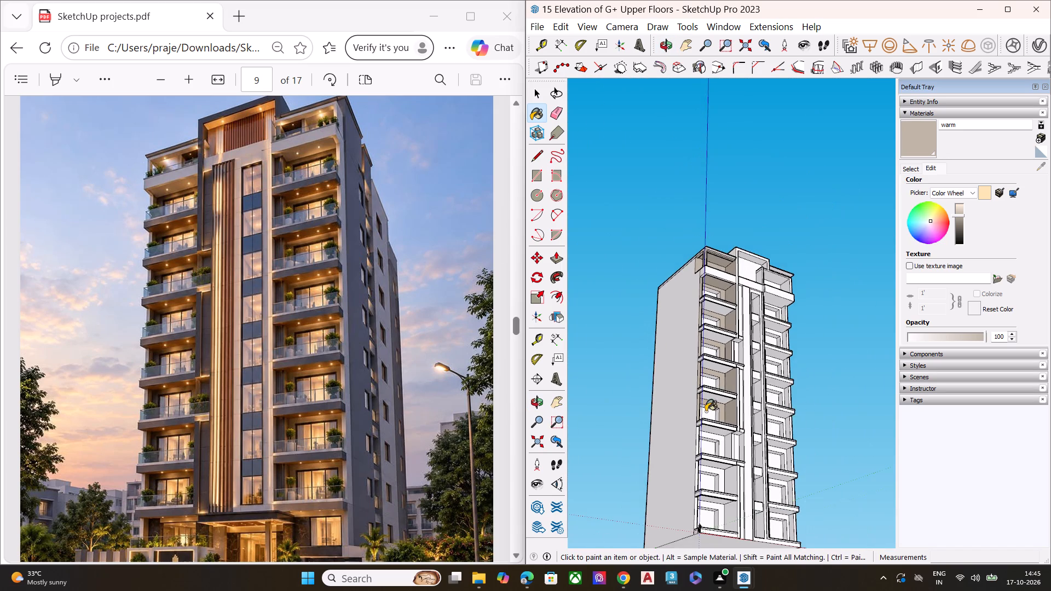
scroll(709, 456, "up", 3)
scroll(708, 458, "down", 3)
scroll(707, 458, "up", 1)
scroll(703, 460, "down", 1)
scroll(703, 461, "up", 5)
middle_click_drag(760, 463, 573, 459)
scroll(594, 459, "up", 4)
scroll(657, 455, "down", 2)
scroll(657, 455, "up", 3)
scroll(657, 455, "down", 1)
scroll(657, 455, "up", 2)
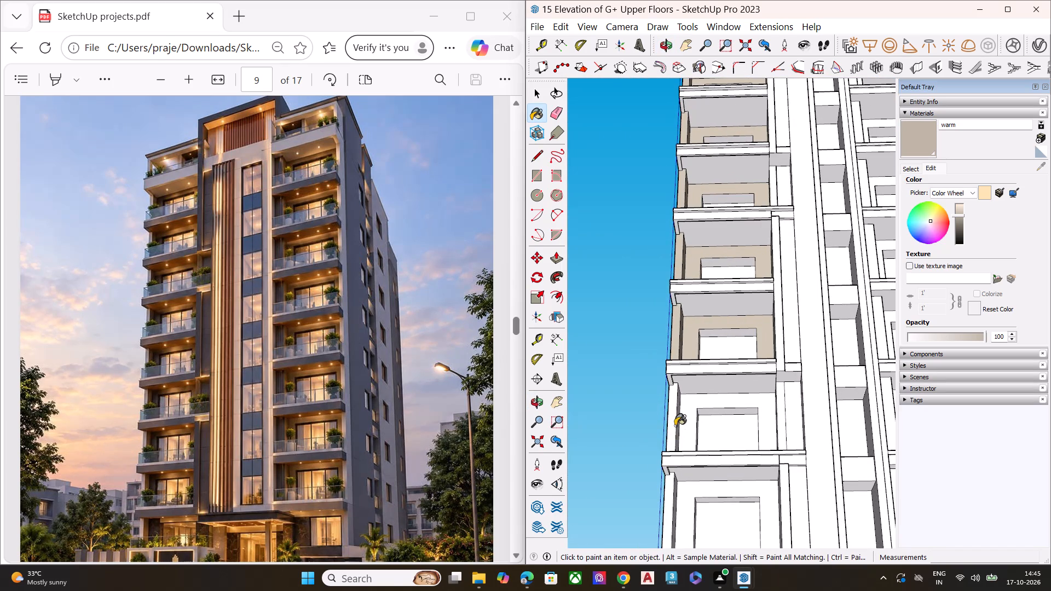
left_click(673, 421)
middle_click_drag(681, 419, 565, 422)
scroll(565, 422, "up", 6)
left_click(678, 415)
left_click(710, 411)
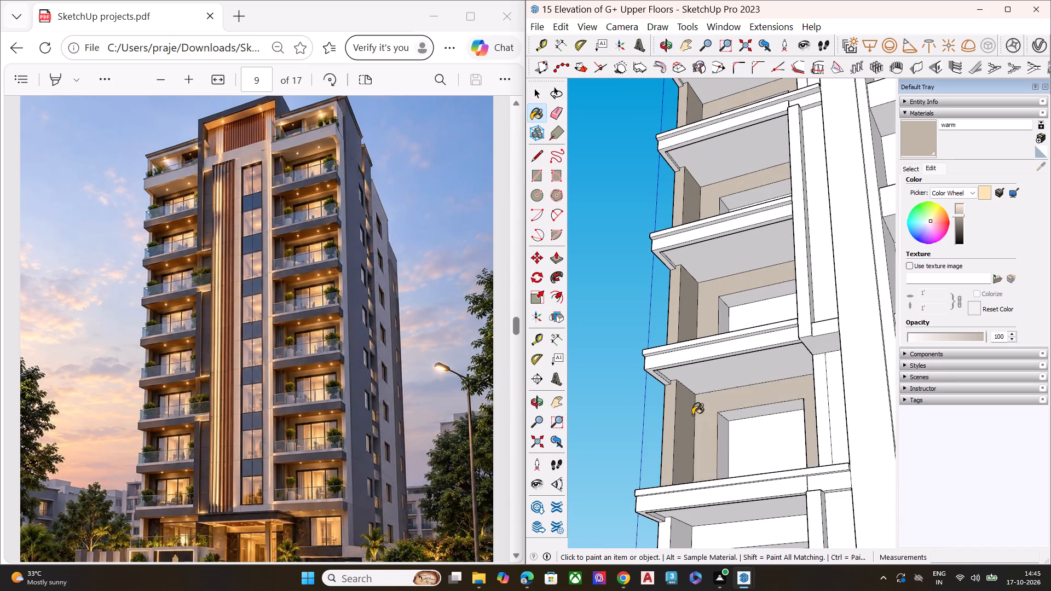
middle_click_drag(697, 416, 938, 420)
left_click(803, 425)
Paint the eighth-from-top left balcony's column front, both inner side walls and back wall with the warm material.
scroll(734, 403, "down", 3)
scroll(731, 403, "up", 5)
scroll(731, 402, "down", 2)
scroll(695, 481, "up", 4)
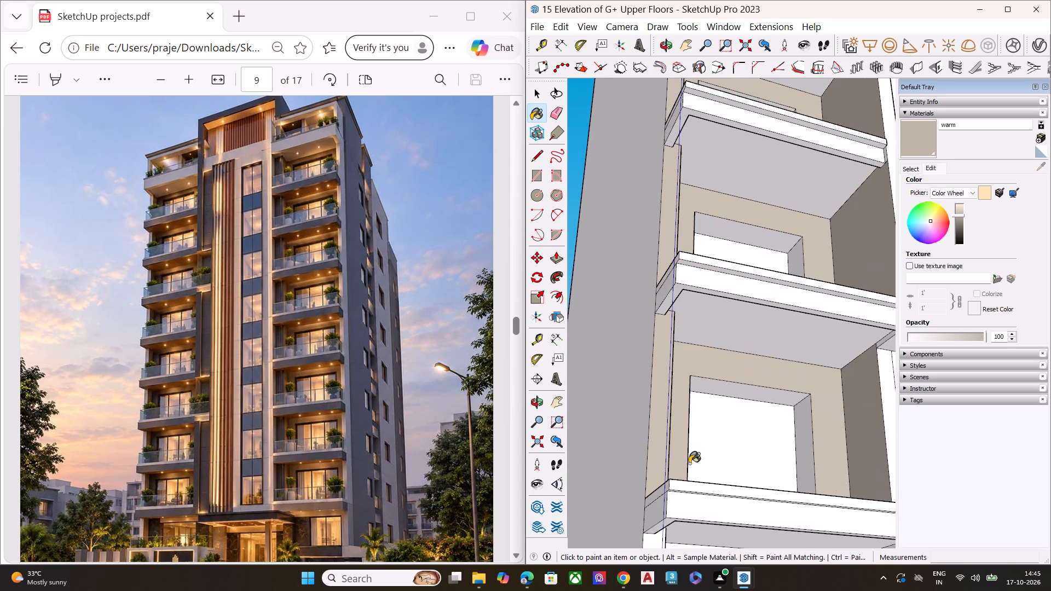
scroll(640, 350, "down", 18)
middle_click_drag(608, 501, 590, 522)
middle_click_drag(700, 472, 646, 491)
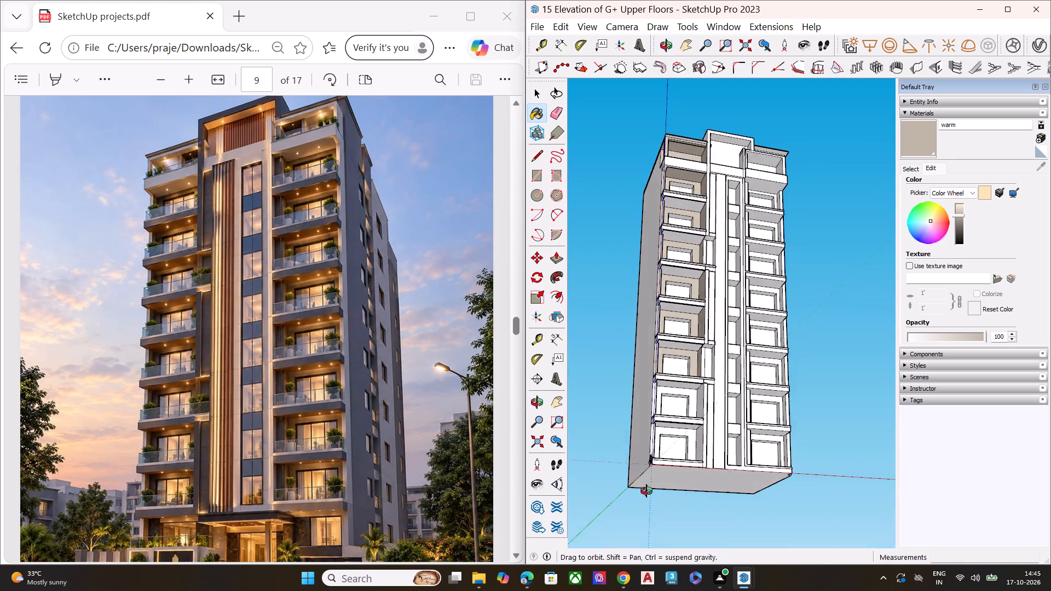
middle_click_drag(646, 491, 603, 497)
scroll(625, 428, "up", 4)
scroll(627, 424, "down", 1)
scroll(627, 424, "up", 4)
scroll(679, 411, "up", 1)
middle_click_drag(679, 411, 604, 424)
scroll(604, 424, "up", 4)
scroll(648, 405, "down", 2)
scroll(655, 403, "up", 2)
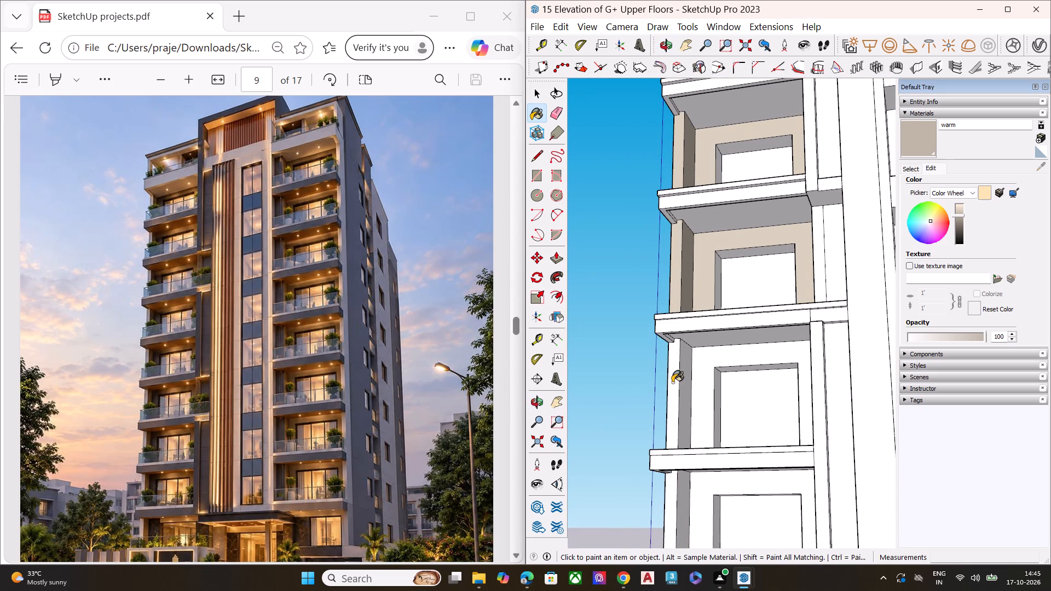
left_click(672, 383)
left_click(683, 380)
left_click(694, 378)
middle_click_drag(714, 391, 871, 396)
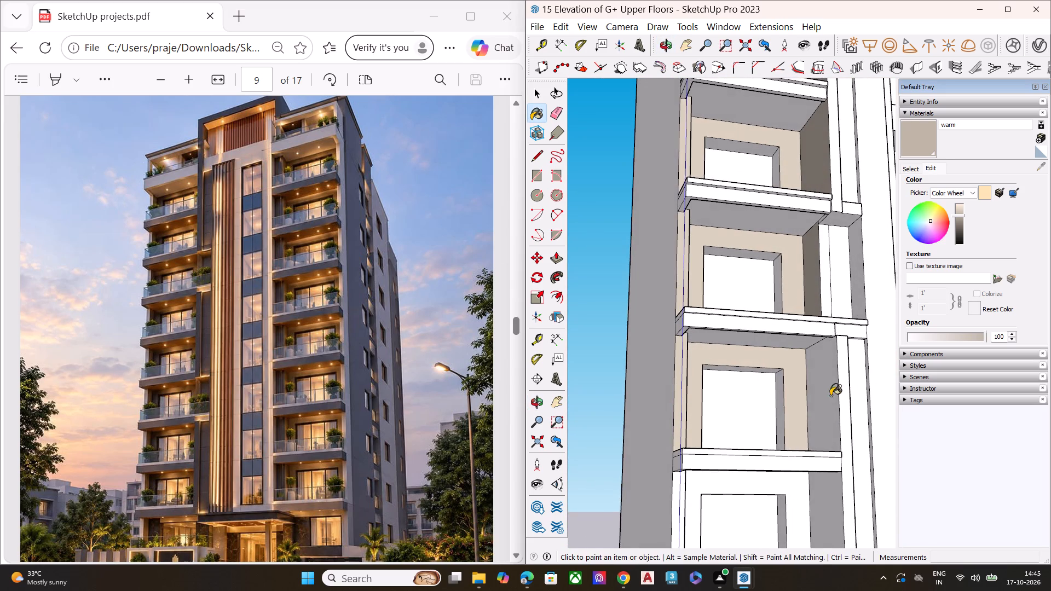
left_click(830, 396)
Paint the bottom left balcony's column front, both inner side walls and back wall with the warm material.
scroll(774, 379, "down", 8)
scroll(723, 454, "up", 11)
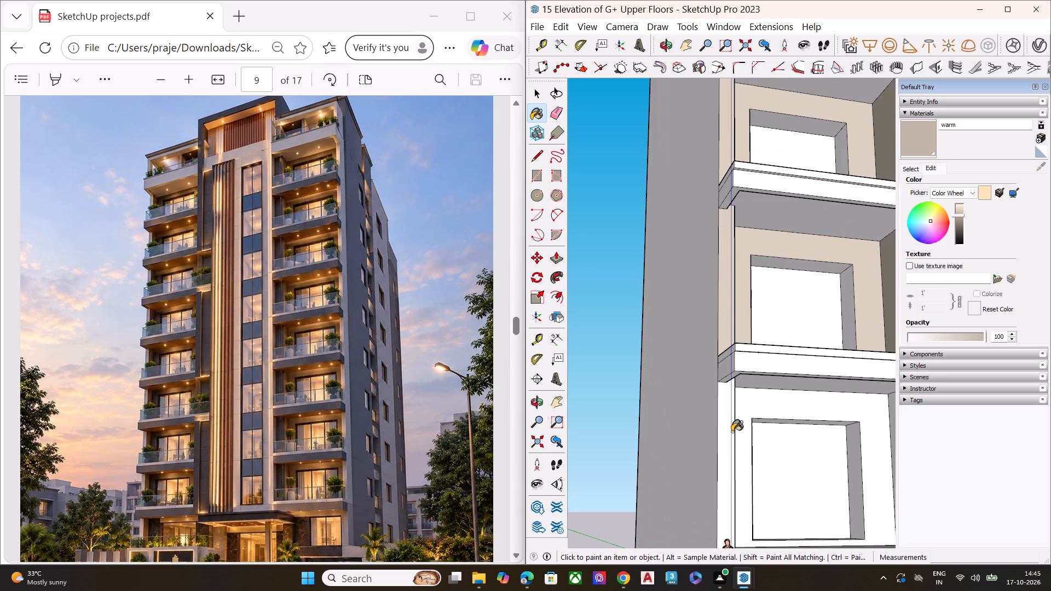
scroll(732, 432, "up", 2)
middle_click_drag(758, 424, 631, 431)
left_click(693, 417)
left_click(712, 417)
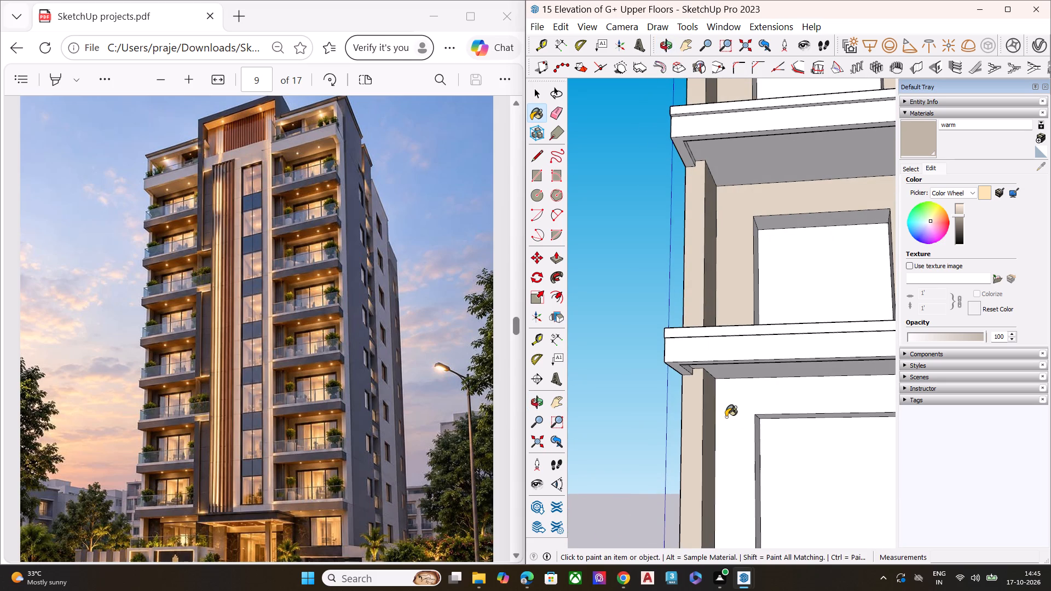
left_click(729, 416)
scroll(689, 387, "up", 1)
scroll(689, 387, "down", 6)
scroll(688, 387, "up", 1)
middle_click_drag(724, 402, 908, 405)
left_click(847, 426)
Paint the horizontal band above the central window strip and the front frame around that strip with the warm material.
scroll(729, 381, "down", 5)
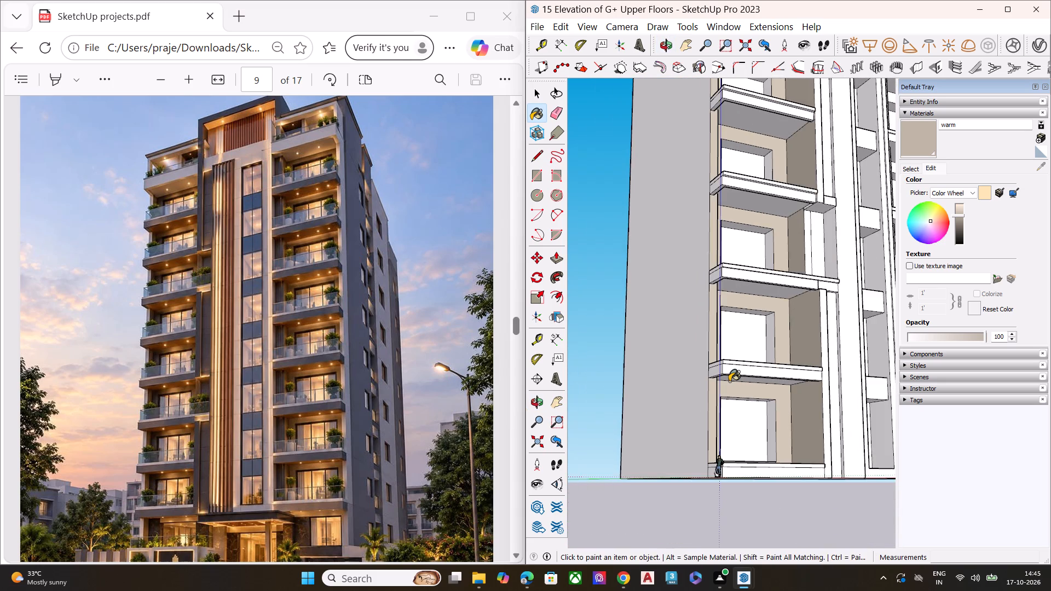
scroll(729, 381, "down", 1)
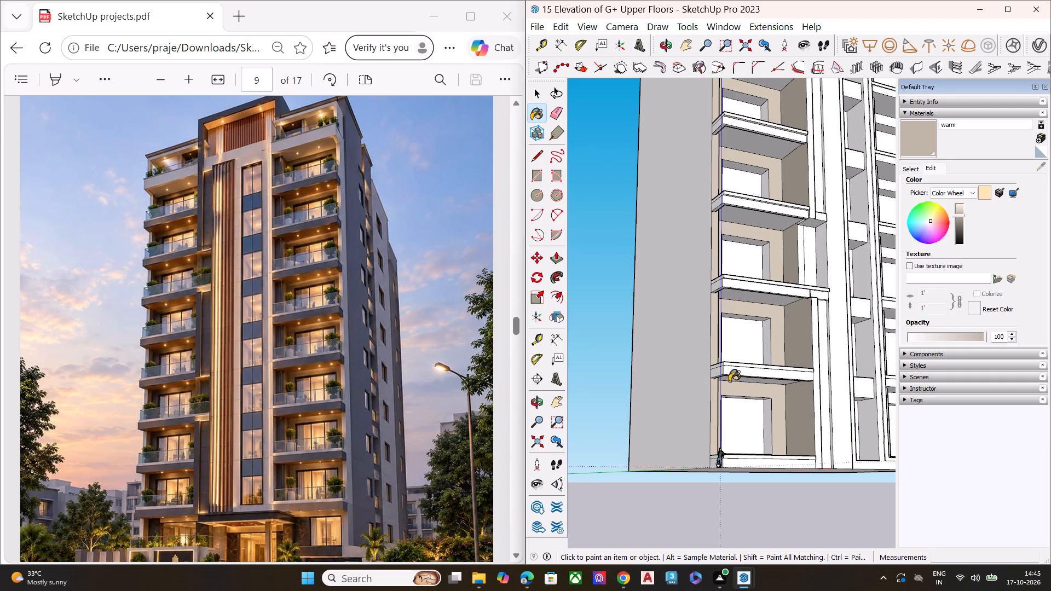
scroll(575, 379, "down", 1)
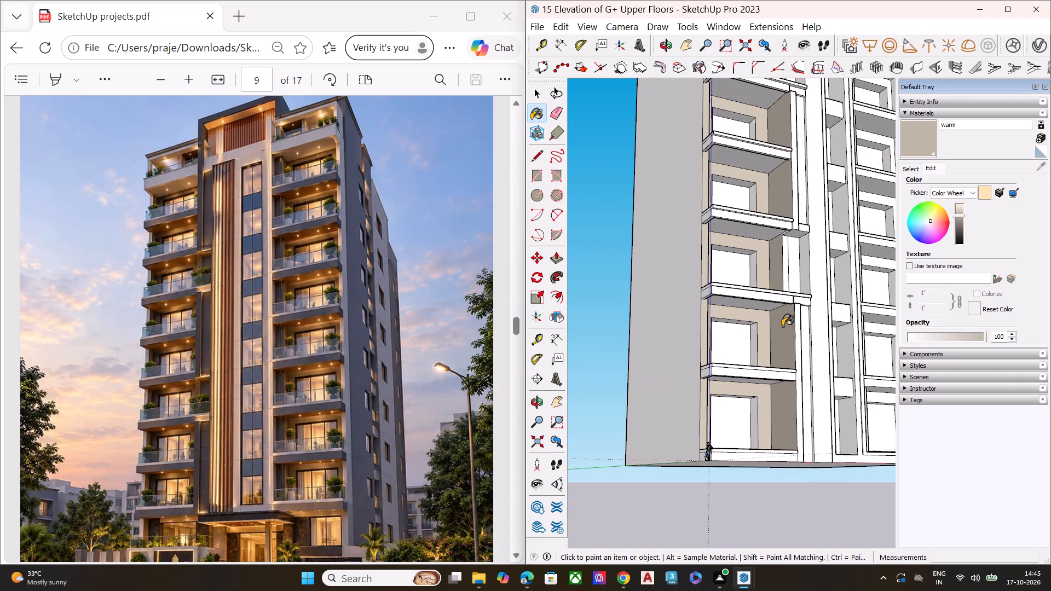
middle_click_drag(784, 325, 621, 436)
scroll(684, 347, "down", 2)
scroll(684, 347, "up", 1)
scroll(684, 349, "down", 4)
middle_click_drag(720, 407, 630, 384)
scroll(645, 361, "down", 5)
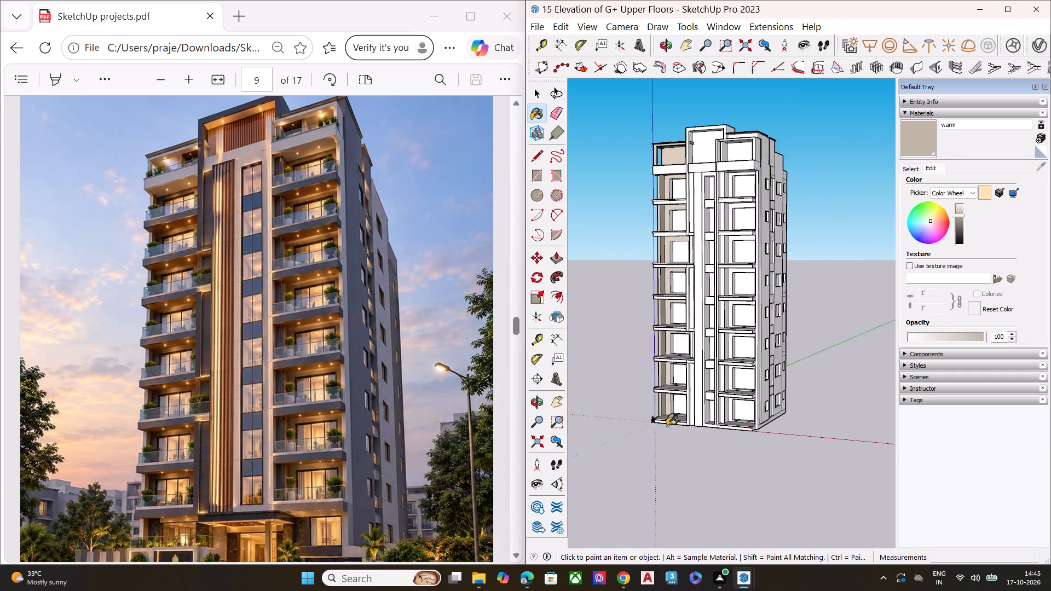
scroll(667, 426, "down", 3)
middle_click_drag(673, 430, 642, 301)
scroll(673, 254, "up", 16)
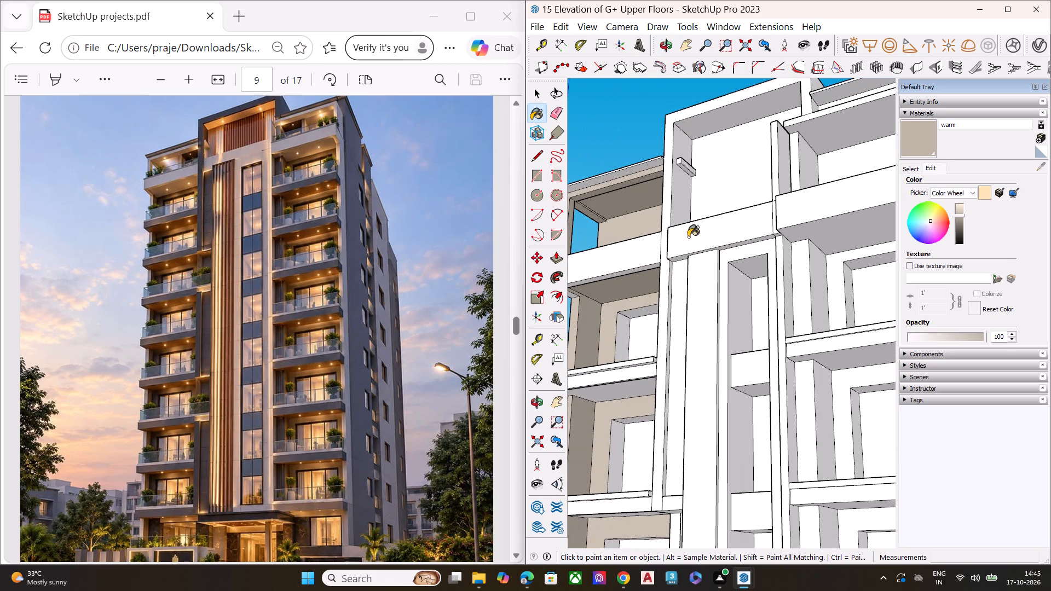
left_click(695, 233)
left_click(723, 262)
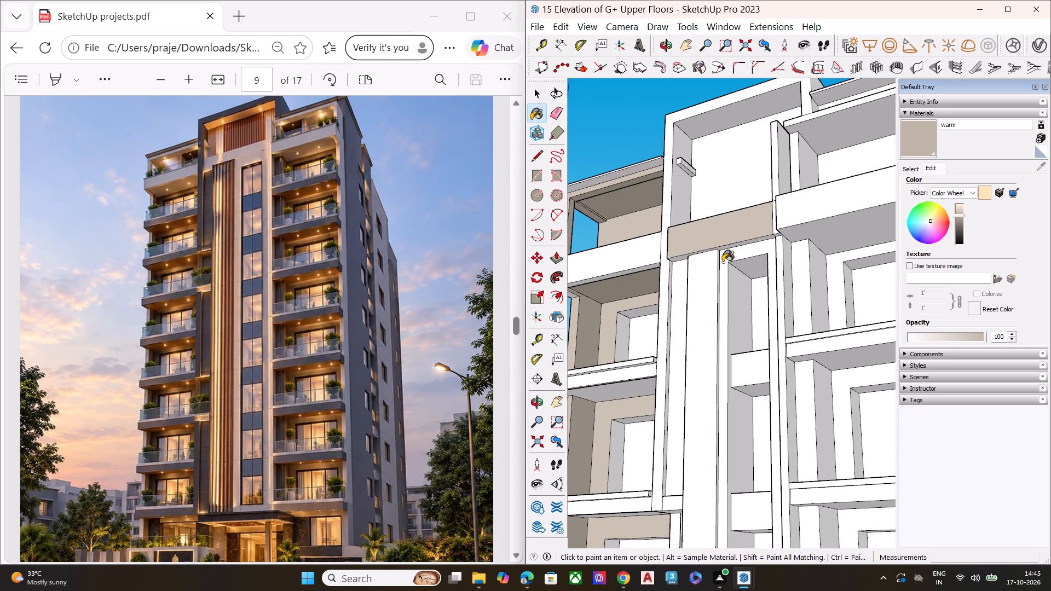
Check the reference facade, then paint the fin beside the central strip on its front and side, plus the band's end piece above it, warm.
scroll(497, 257, "down", 5)
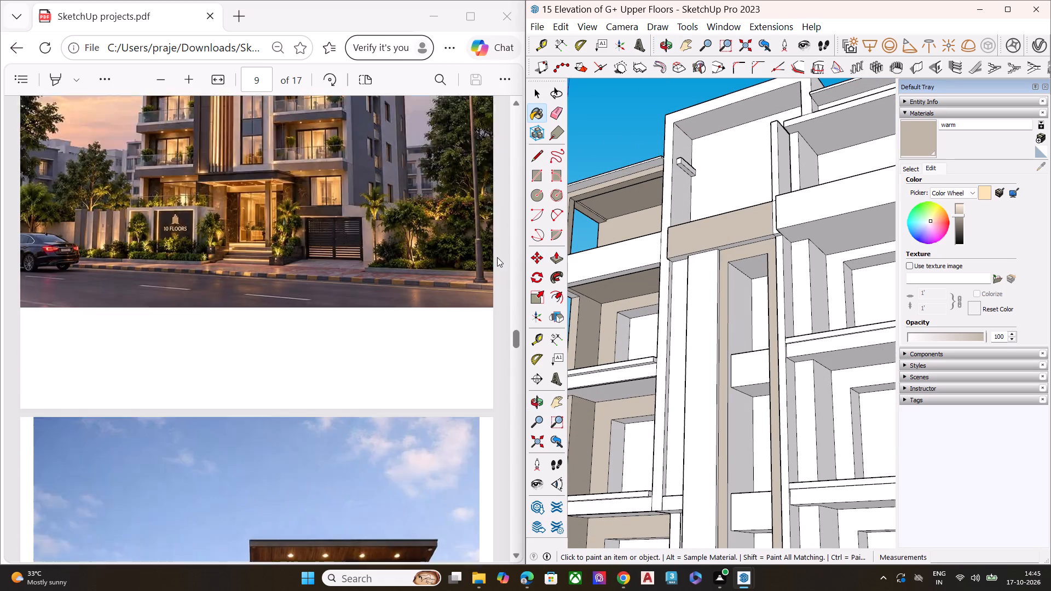
scroll(497, 257, "down", 1)
scroll(307, 281, "up", 5)
scroll(798, 242, "up", 4)
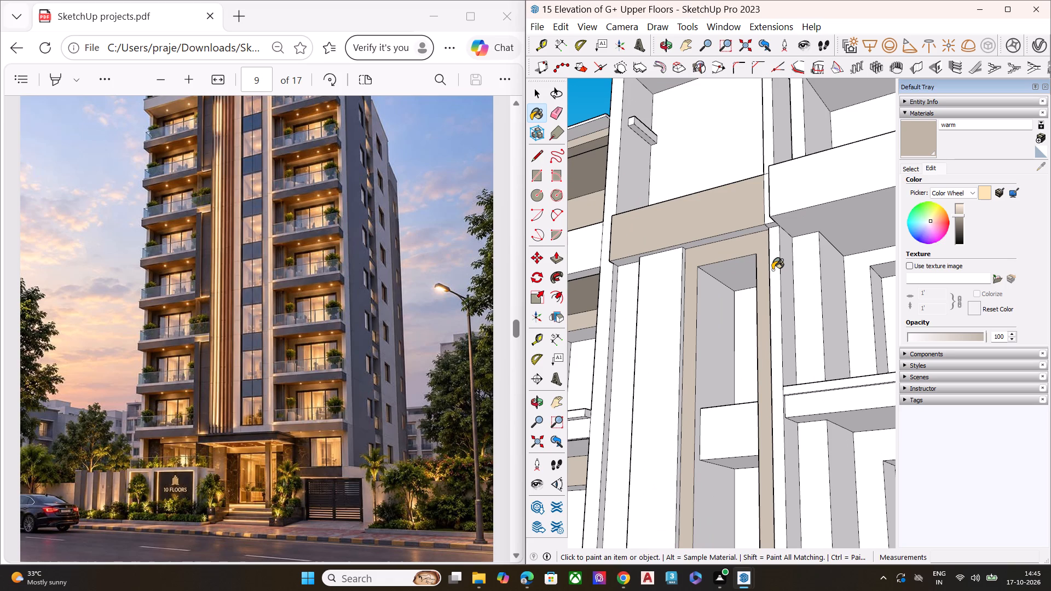
left_click(772, 270)
left_click(788, 268)
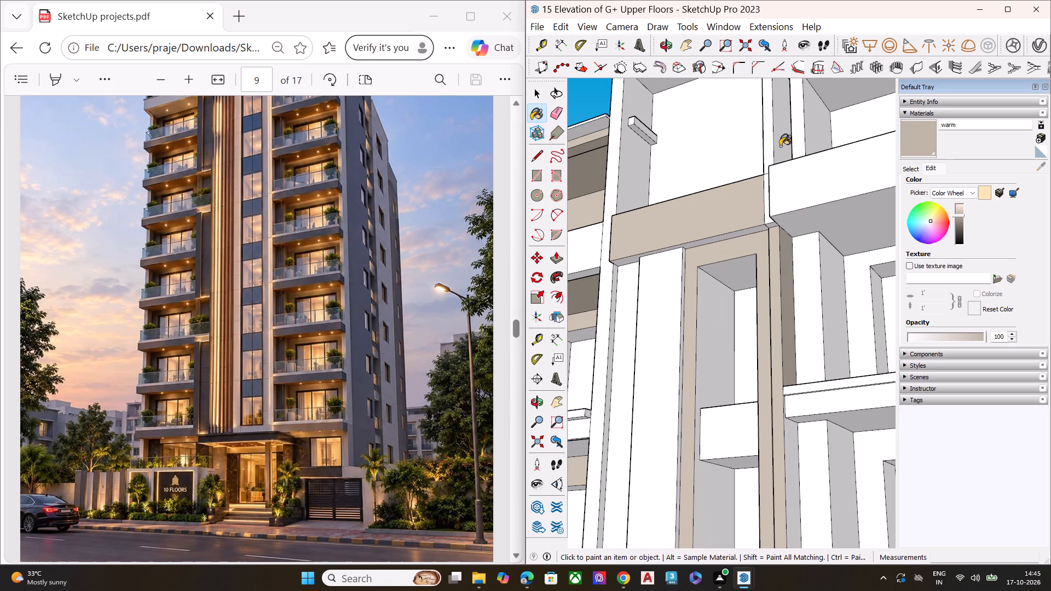
middle_click_drag(780, 148, 783, 311)
middle_click_drag(791, 317, 908, 324)
scroll(844, 237, "up", 7)
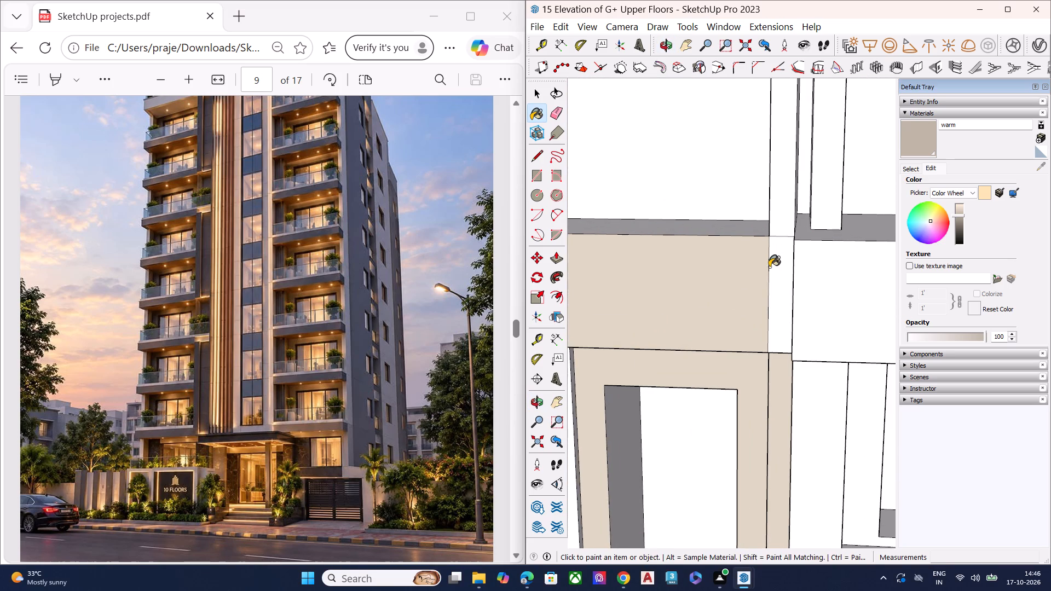
left_click(776, 265)
Paint the front and outer side faces of the top right balcony's parapet with the warm material.
scroll(763, 273, "down", 5)
scroll(753, 276, "up", 1)
scroll(753, 276, "down", 4)
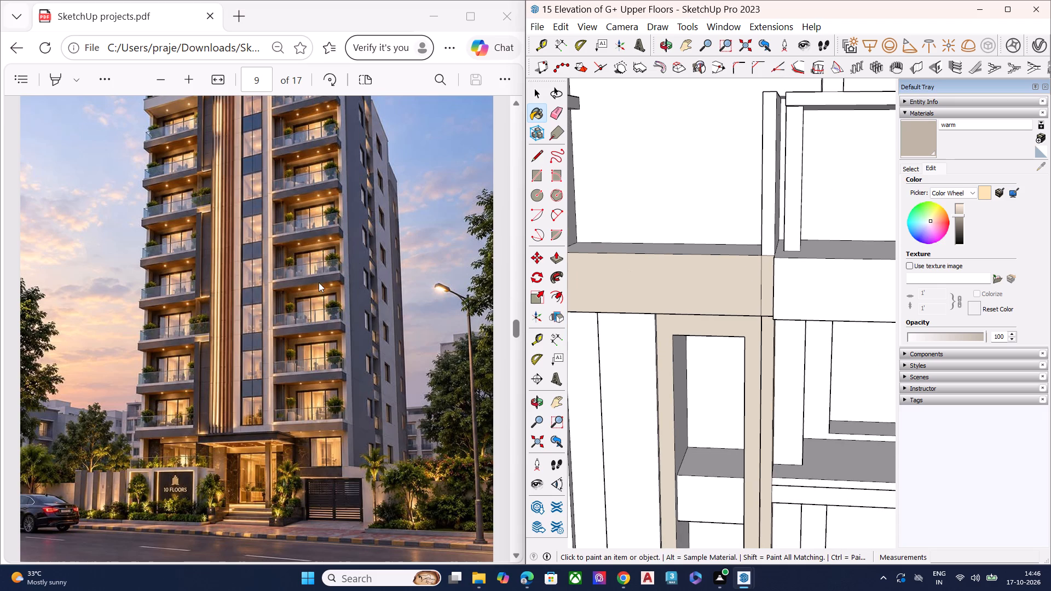
scroll(301, 283, "up", 1)
middle_click_drag(723, 236, 570, 241)
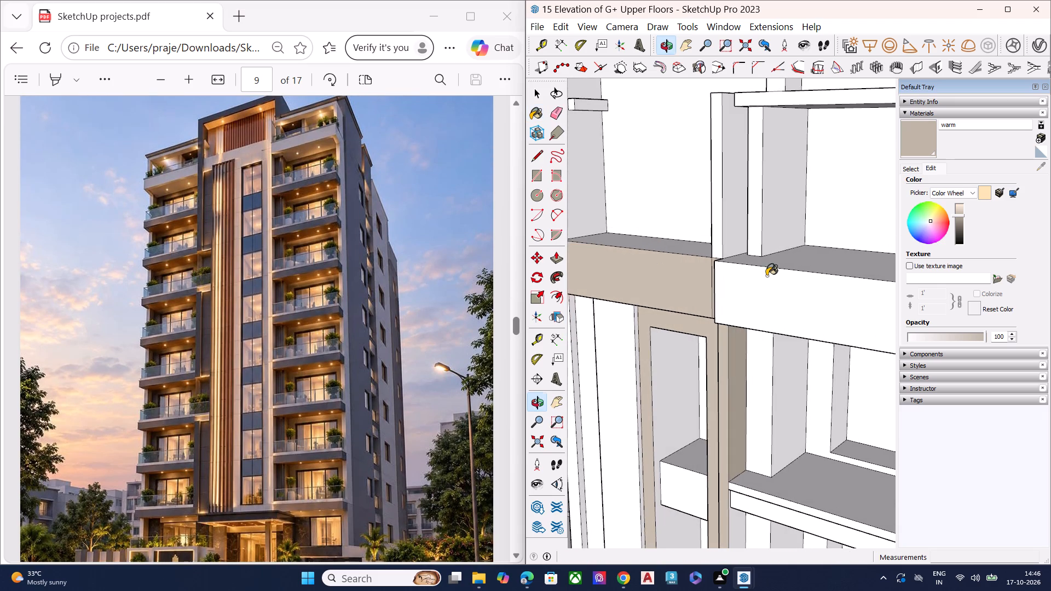
middle_click_drag(707, 292, 607, 237)
left_click(715, 253)
scroll(667, 275, "down", 7)
left_click(782, 277)
Paint the front and outer side of the tall corner column beneath the top right balcony with the warm material.
middle_click_drag(792, 302, 789, 282)
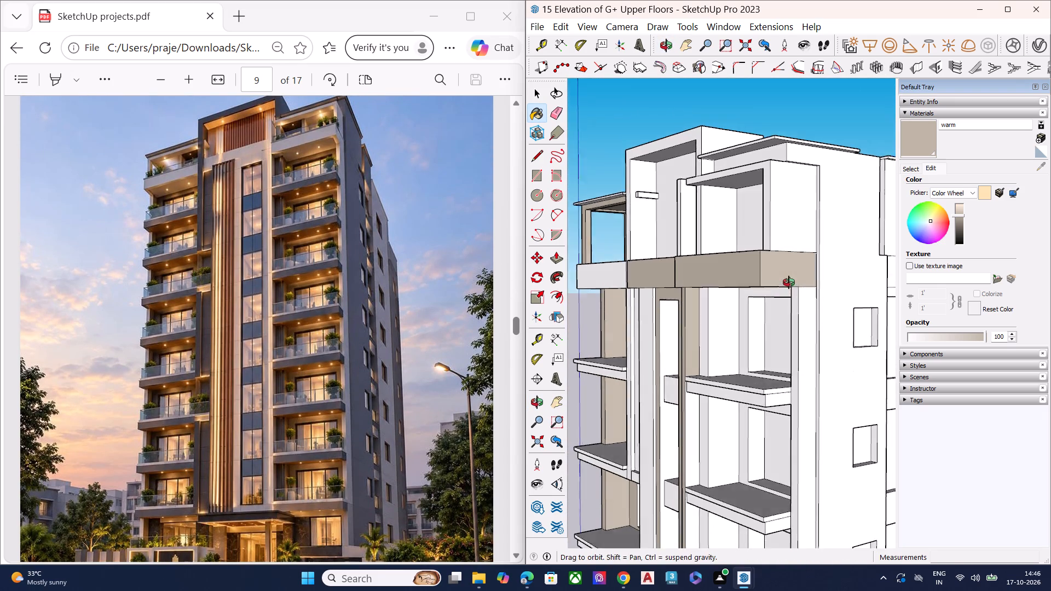
middle_click_drag(789, 282, 806, 223)
scroll(811, 251, "up", 3)
scroll(809, 256, "down", 1)
scroll(808, 256, "up", 2)
left_click(801, 273)
left_click(817, 275)
Paint the underside of the top right balcony with the warm material.
scroll(805, 263, "down", 2)
scroll(803, 259, "up", 1)
scroll(802, 259, "down", 5)
scroll(802, 259, "up", 1)
scroll(802, 259, "down", 1)
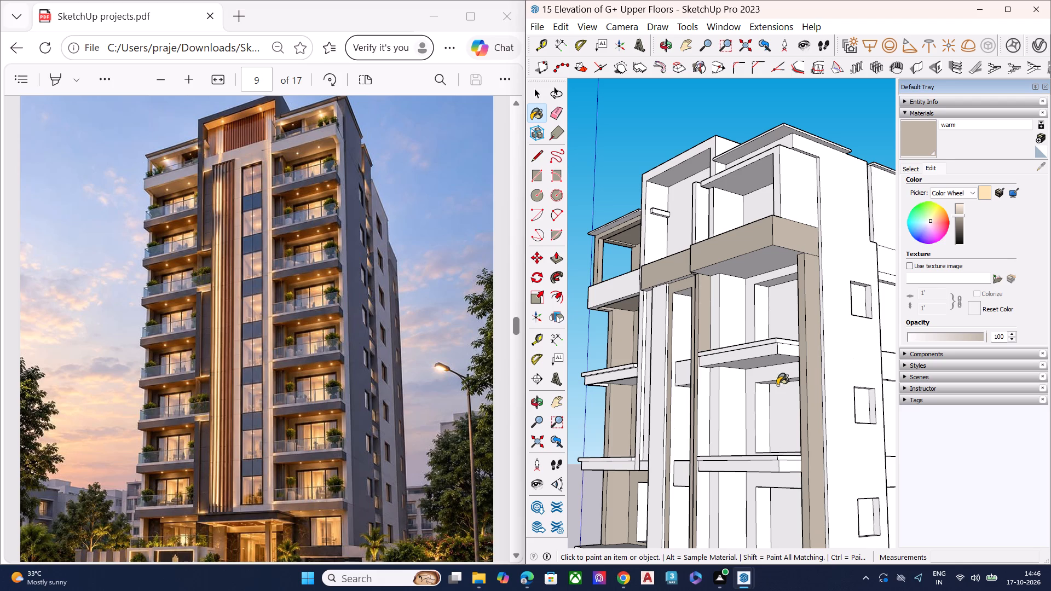
middle_click(775, 339)
scroll(734, 273, "down", 4)
scroll(731, 285, "up", 2)
scroll(731, 286, "down", 4)
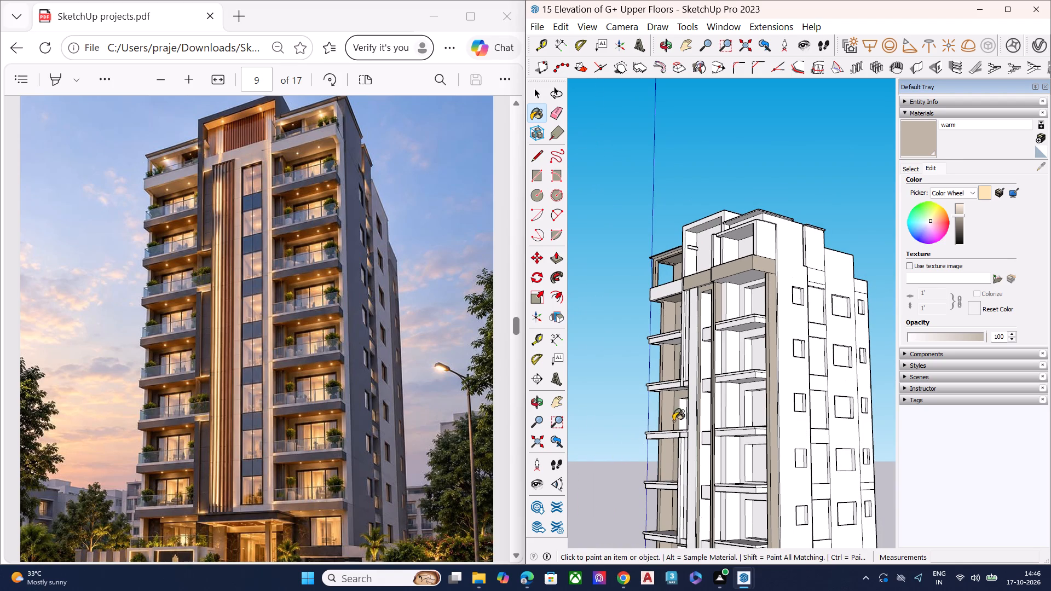
middle_click_drag(773, 362, 763, 375)
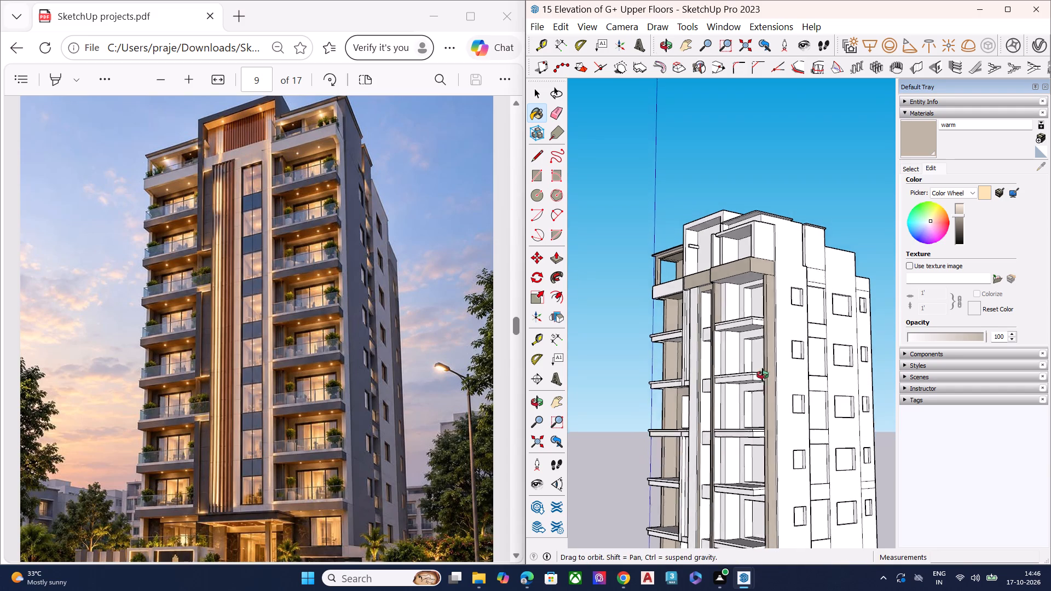
middle_click_drag(763, 375, 795, 333)
scroll(784, 335, "up", 9)
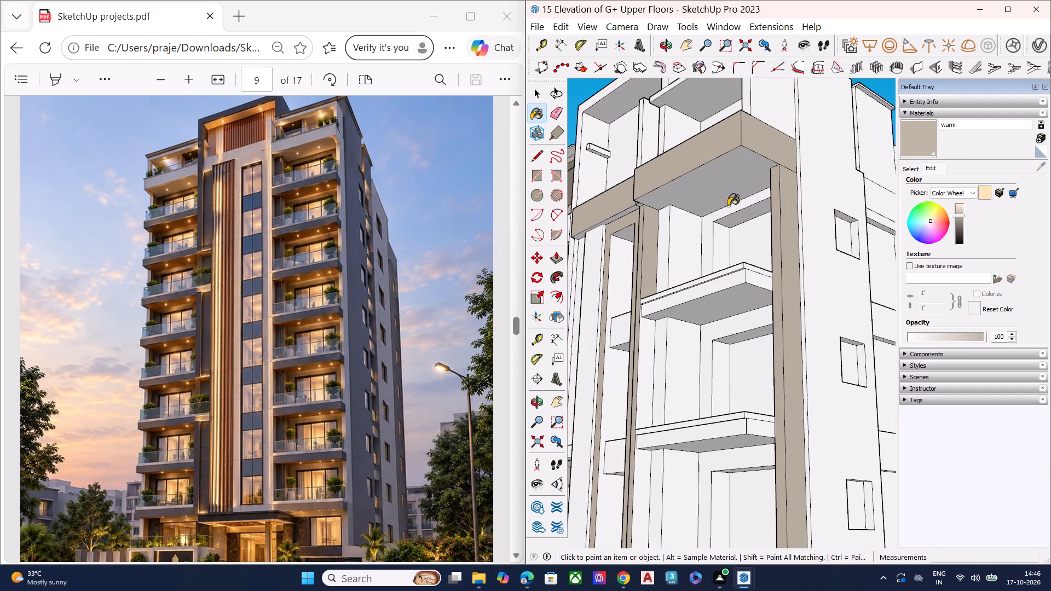
left_click(729, 189)
Paint the back walls of the second- and third-from-top right balconies with the warm material.
scroll(723, 233, "down", 3)
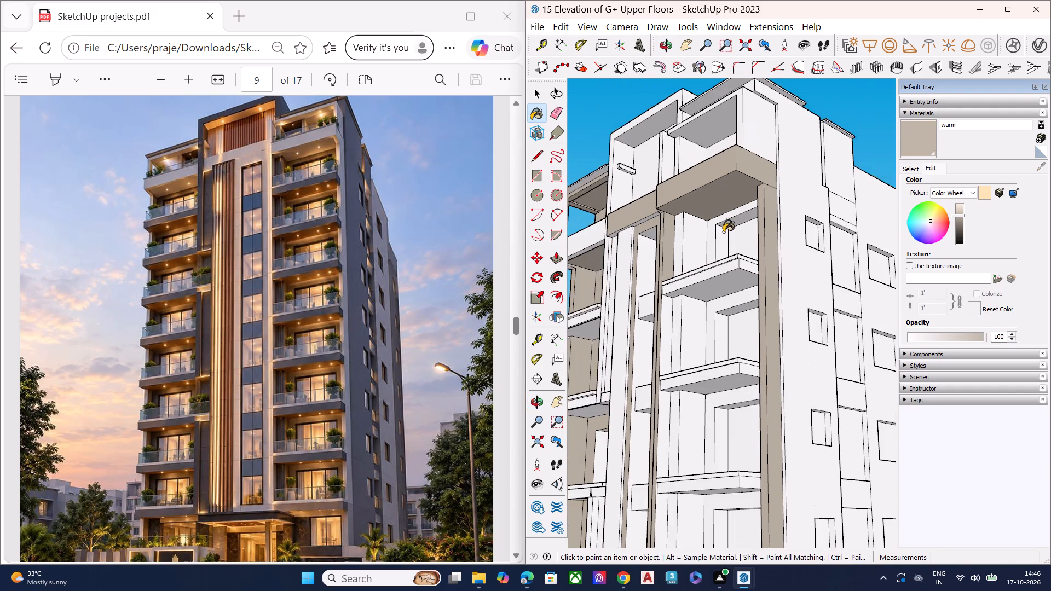
scroll(725, 223, "up", 6)
scroll(726, 221, "down", 1)
scroll(726, 221, "up", 1)
left_click(700, 224)
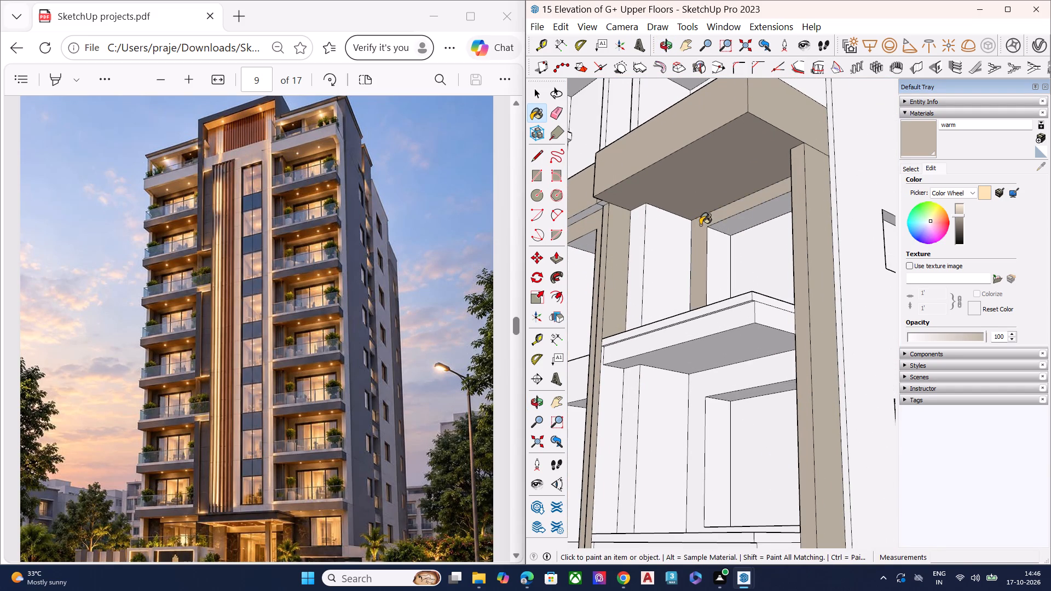
scroll(701, 228, "down", 5)
scroll(699, 329, "up", 2)
scroll(699, 330, "down", 2)
scroll(699, 331, "up", 2)
left_click(694, 355)
Paint the back walls of the fourth- and fifth-from-top right balconies with the warm material.
scroll(697, 312, "down", 2)
scroll(697, 312, "up", 1)
scroll(697, 312, "down", 4)
scroll(705, 450, "up", 2)
scroll(703, 455, "down", 2)
scroll(703, 455, "up", 1)
scroll(703, 455, "down", 2)
scroll(703, 455, "up", 2)
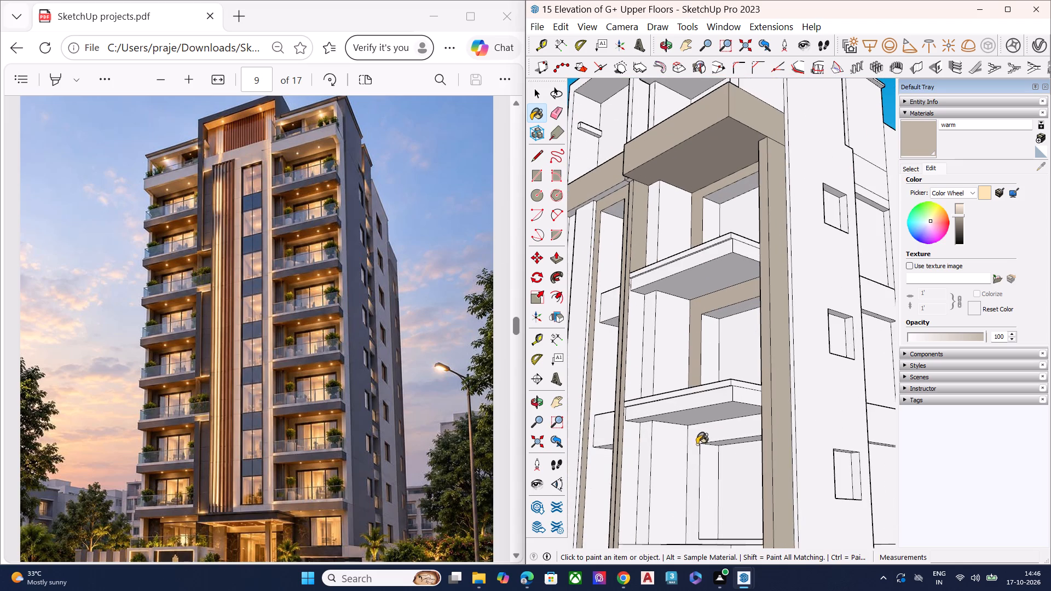
left_click(696, 444)
scroll(703, 400, "down", 2)
scroll(703, 400, "up", 1)
scroll(703, 400, "down", 9)
scroll(703, 400, "up", 1)
scroll(703, 400, "down", 1)
scroll(706, 524, "up", 9)
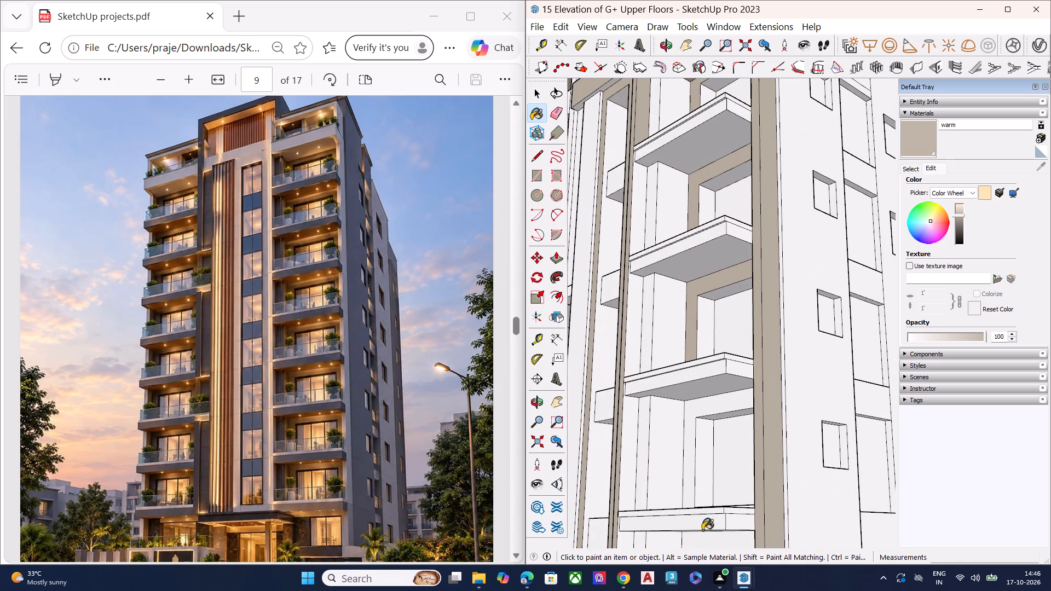
scroll(695, 477, "down", 1)
scroll(695, 477, "up", 6)
left_click(685, 368)
Paint the back walls of the sixth- and seventh-from-top right balconies with the warm material.
scroll(686, 368, "down", 7)
scroll(686, 479, "up", 2)
scroll(687, 480, "down", 1)
scroll(687, 480, "up", 5)
left_click(687, 482)
scroll(692, 392, "down", 4)
scroll(693, 391, "up", 1)
scroll(693, 391, "down", 4)
scroll(706, 373, "up", 1)
scroll(706, 373, "down", 2)
scroll(706, 373, "up", 1)
scroll(706, 373, "down", 5)
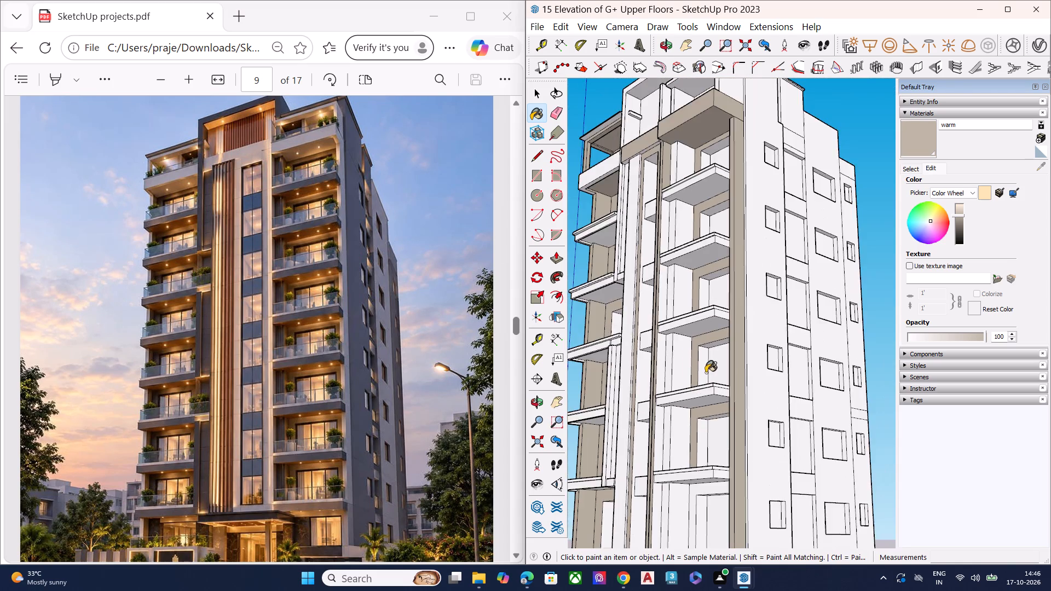
scroll(705, 494, "up", 8)
left_click(679, 482)
Paint the back walls of the two lowest right balconies with the warm material.
scroll(703, 404, "down", 14)
scroll(703, 403, "up", 1)
scroll(703, 403, "down", 3)
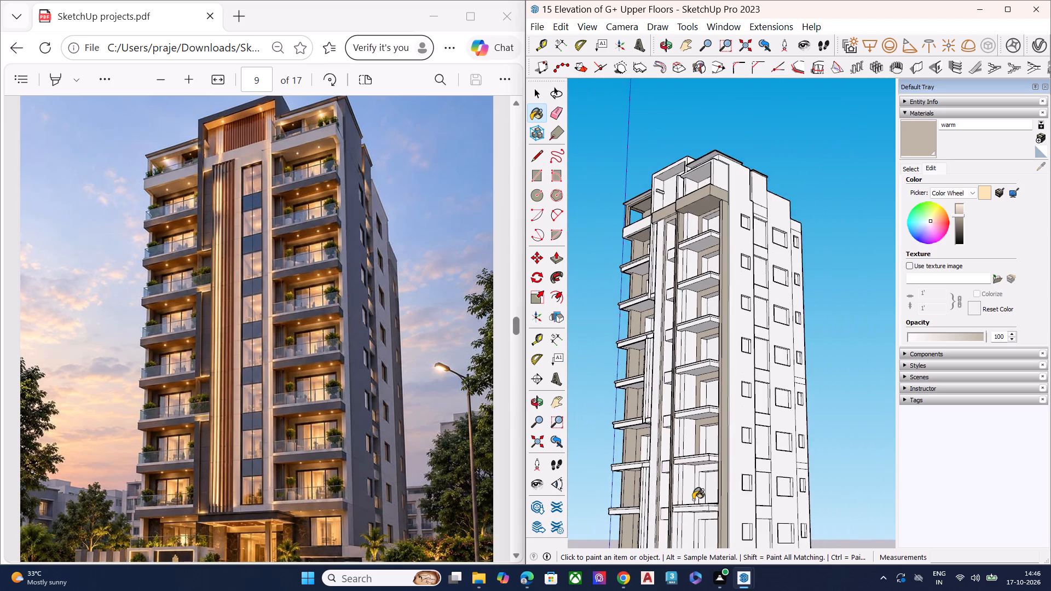
scroll(691, 507, "up", 4)
scroll(691, 507, "down", 1)
scroll(691, 507, "up", 3)
scroll(701, 447, "up", 5)
scroll(701, 447, "down", 2)
scroll(701, 447, "up", 2)
left_click(707, 441)
scroll(685, 421, "down", 4)
scroll(685, 421, "up", 1)
scroll(685, 421, "down", 5)
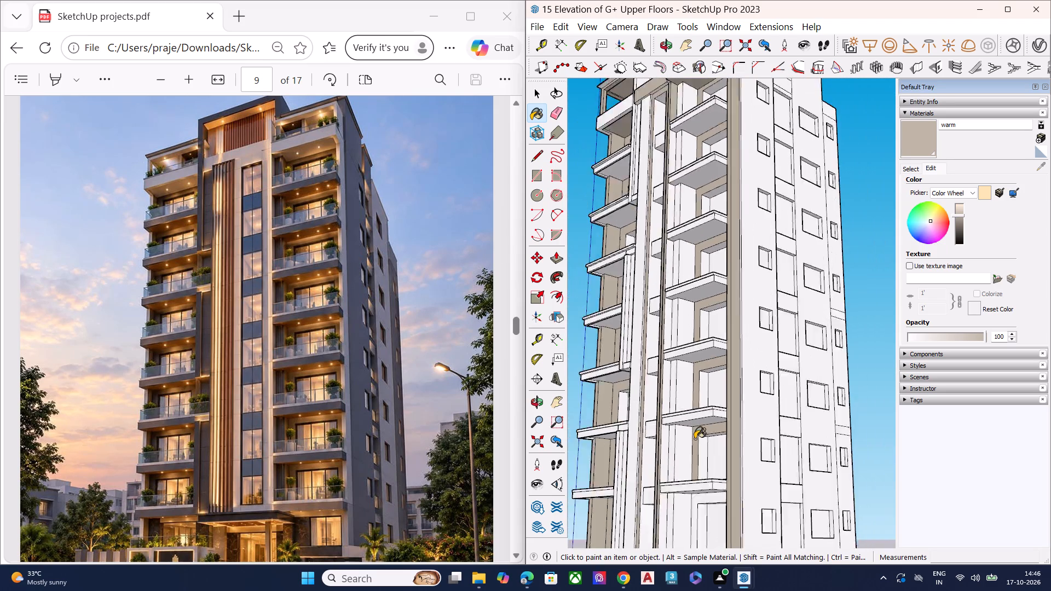
scroll(695, 439, "down", 3)
key("space")
left_click(920, 133)
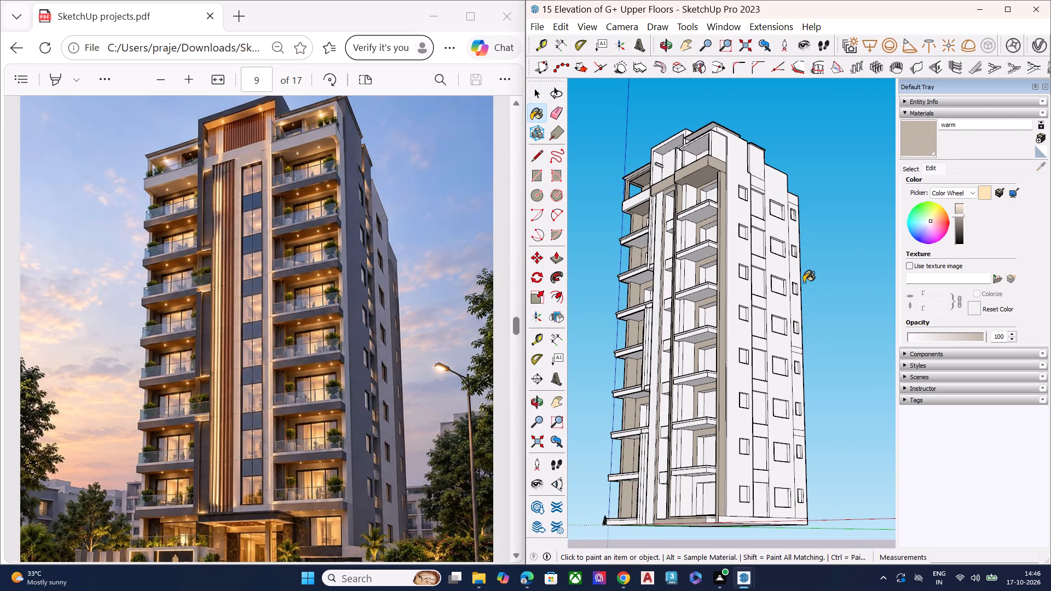
scroll(703, 485, "up", 8)
scroll(674, 482, "down", 2)
scroll(674, 482, "up", 10)
left_click(695, 468)
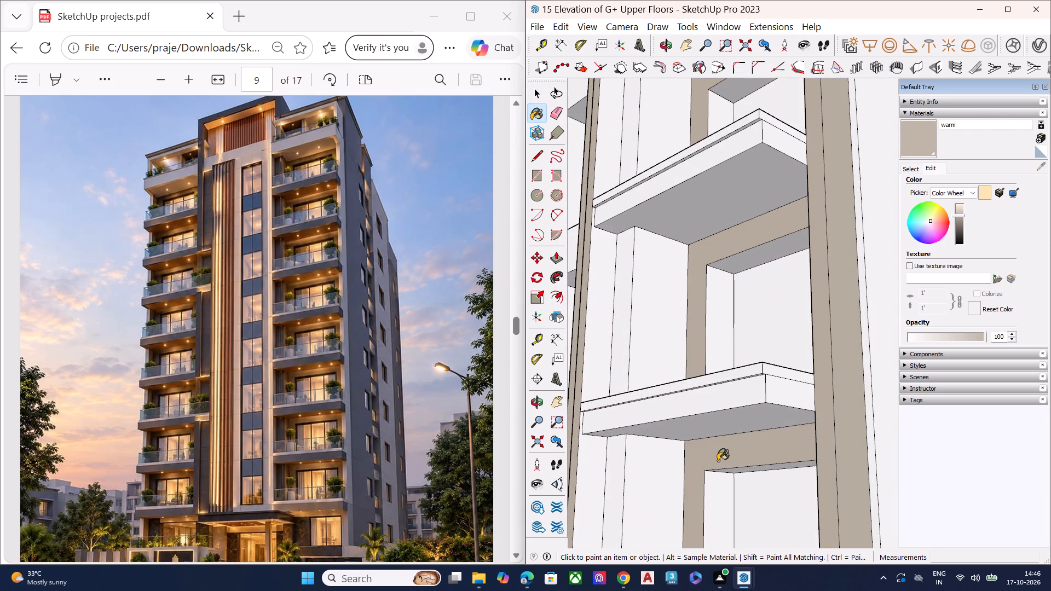
scroll(718, 461, "down", 9)
middle_click_drag(705, 457, 960, 488)
middle_click_drag(779, 455, 901, 543)
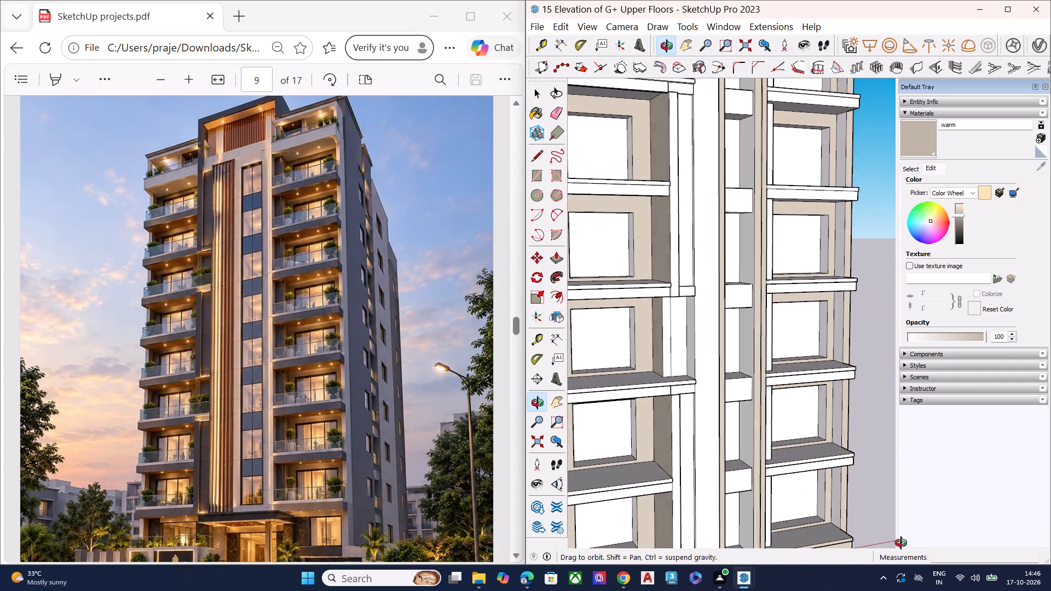
middle_click_drag(901, 543, 907, 543)
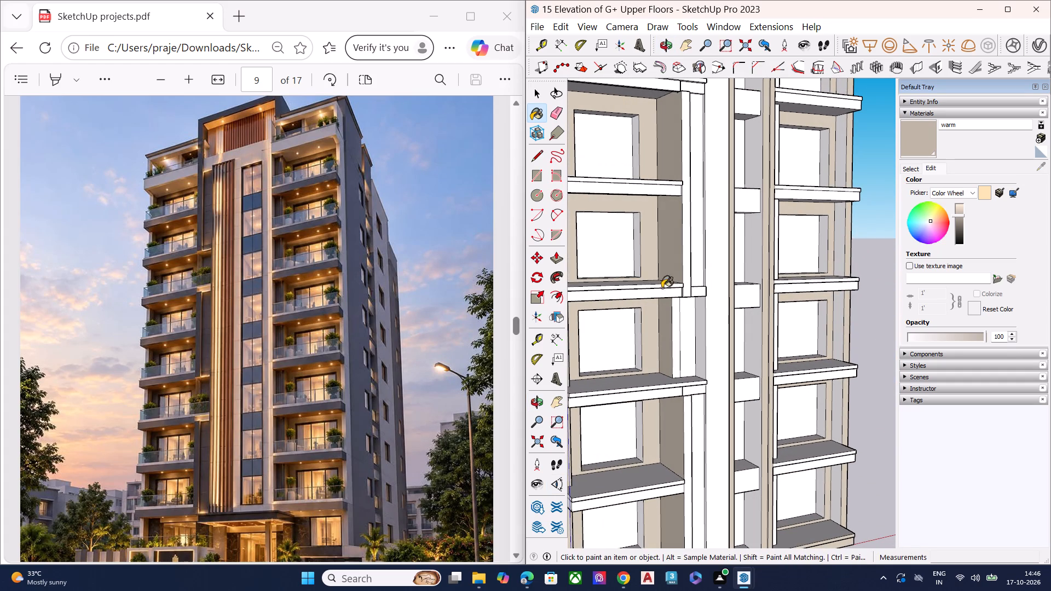
Paint the front faces of the top right balcony's frame, along the top beam and left post, with the warm material.
scroll(727, 302, "down", 8)
scroll(732, 117, "up", 2)
scroll(731, 261, "down", 8)
scroll(751, 181, "up", 1)
scroll(751, 181, "down", 2)
scroll(751, 181, "up", 1)
scroll(751, 181, "down", 1)
scroll(751, 181, "up", 2)
scroll(751, 181, "down", 1)
scroll(751, 181, "up", 2)
scroll(751, 181, "down", 1)
scroll(751, 181, "up", 4)
scroll(731, 236, "up", 8)
middle_click_drag(722, 229, 701, 173)
scroll(728, 241, "up", 2)
scroll(718, 248, "down", 1)
scroll(712, 252, "up", 7)
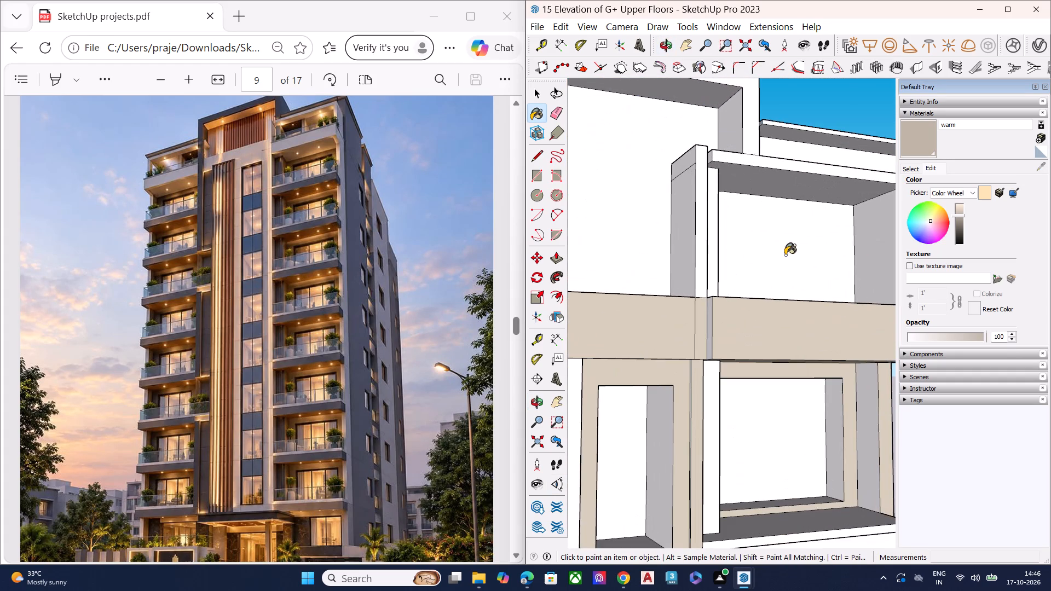
middle_click_drag(779, 257, 650, 302)
scroll(628, 223, "up", 8)
left_click(629, 169)
left_click(594, 236)
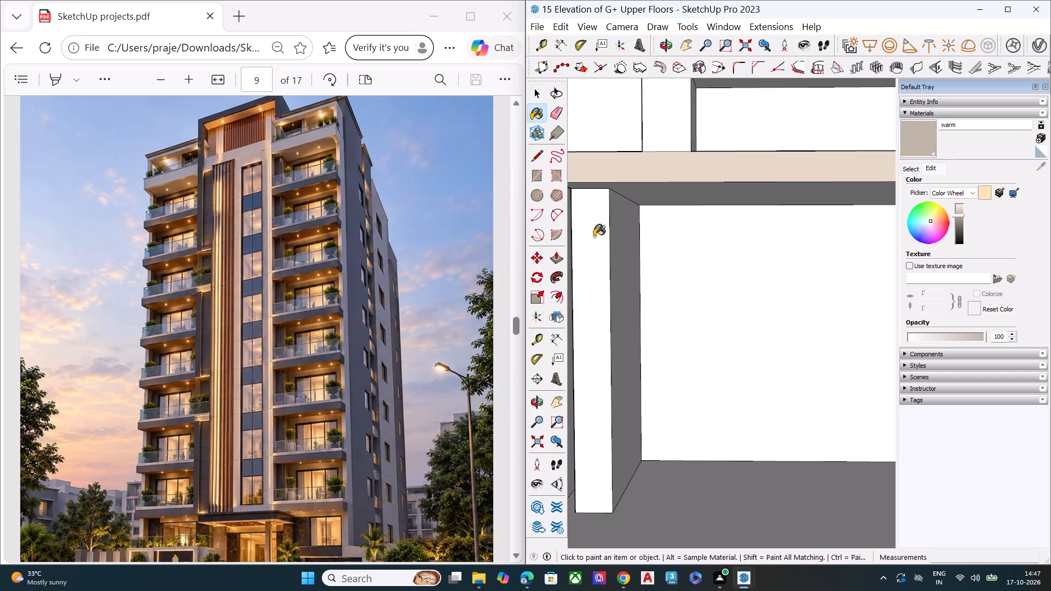
left_click(622, 239)
scroll(592, 274, "down", 9)
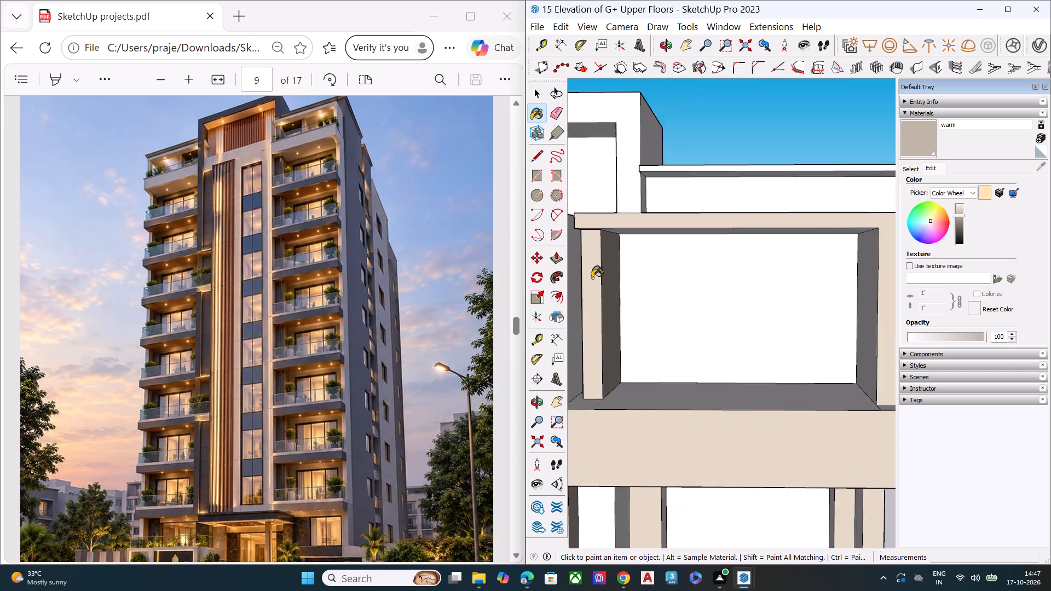
Paint the ceiling and inner side face of the top right balcony's frame with the warm material.
middle_click_drag(592, 293, 789, 200)
scroll(718, 221, "up", 2)
scroll(629, 241, "down", 3)
scroll(619, 245, "up", 1)
scroll(619, 246, "down", 5)
middle_click_drag(792, 220, 800, 205)
scroll(805, 216, "up", 2)
scroll(805, 218, "down", 2)
scroll(805, 220, "up", 2)
left_click(804, 222)
left_click(824, 252)
scroll(816, 259, "down", 2)
scroll(800, 268, "up", 1)
scroll(795, 270, "down", 5)
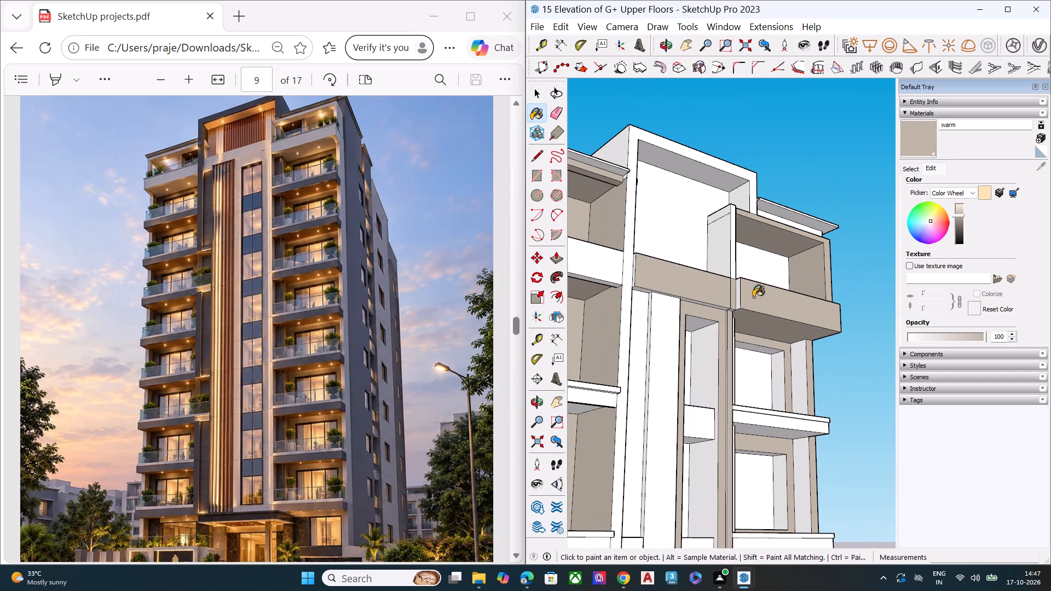
Paint the corner face and underside of the central horizontal band, where it meets the top right balcony's band, with the warm material.
middle_click_drag(749, 304, 763, 294)
scroll(754, 282, "up", 2)
scroll(743, 281, "down", 2)
scroll(743, 281, "up", 5)
left_click(738, 287)
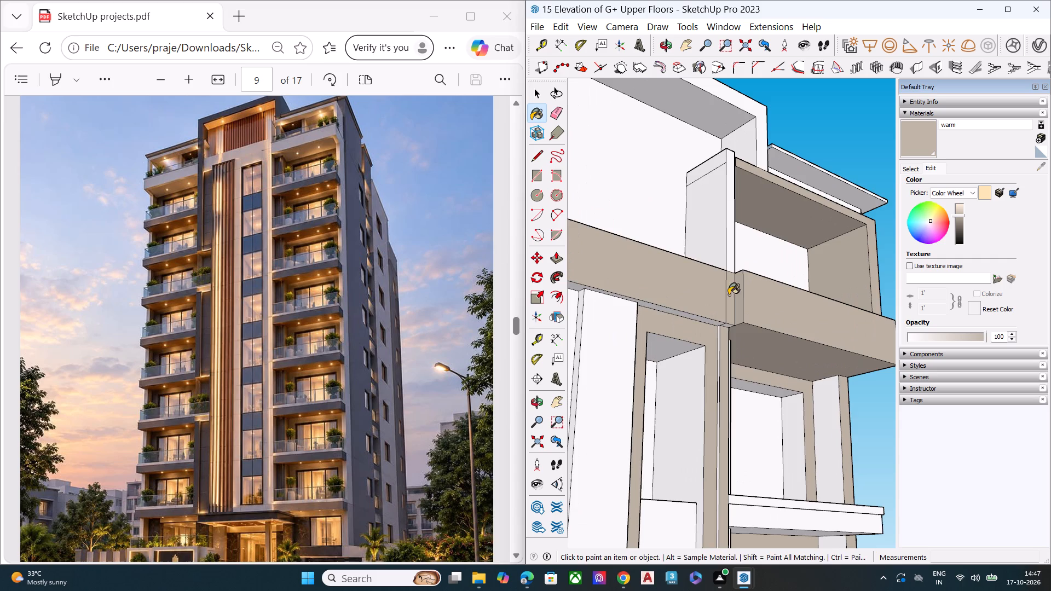
middle_click_drag(725, 298, 714, 322)
scroll(714, 322, "up", 7)
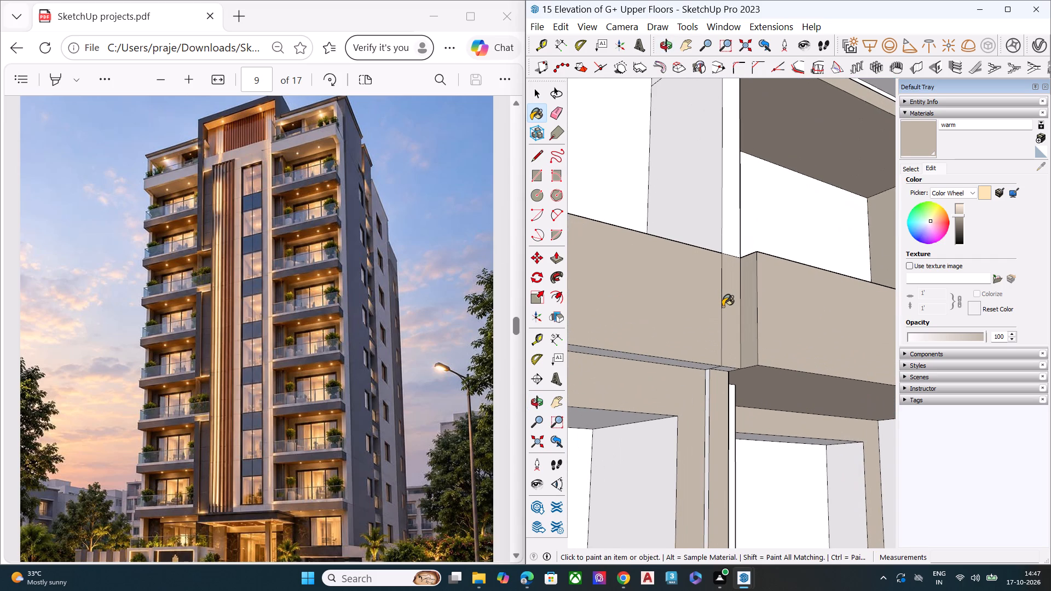
middle_click_drag(636, 303, 749, 146)
scroll(746, 172, "up", 2)
left_click(781, 178)
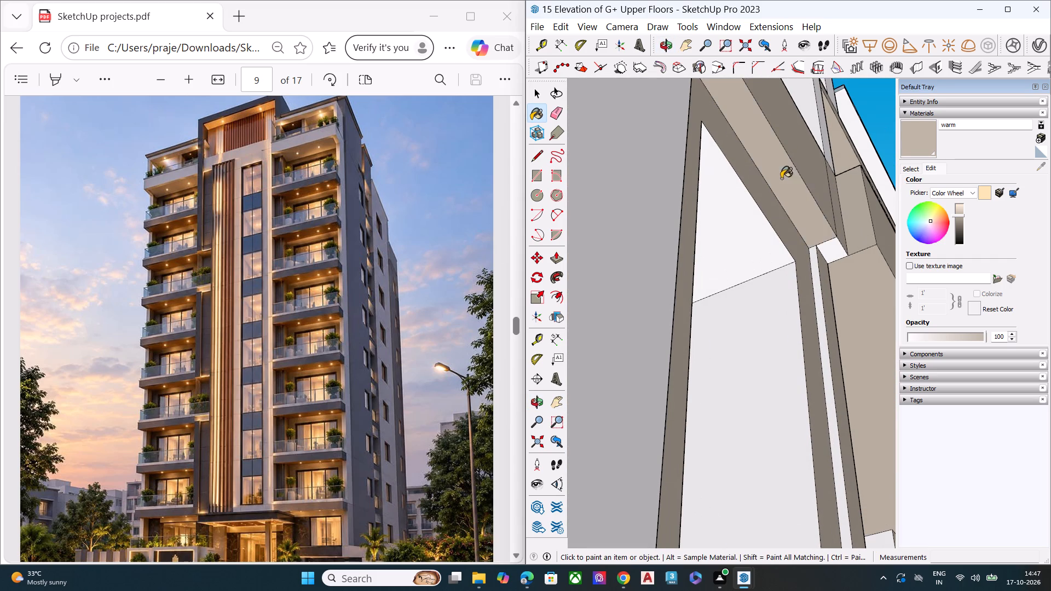
middle_click_drag(807, 204, 683, 184)
scroll(692, 194, "up", 9)
left_click(727, 223)
scroll(734, 221, "up", 1)
Erase the dividing edge on the underside of the central band near the top right balcony's corner.
middle_click_drag(734, 221, 715, 282)
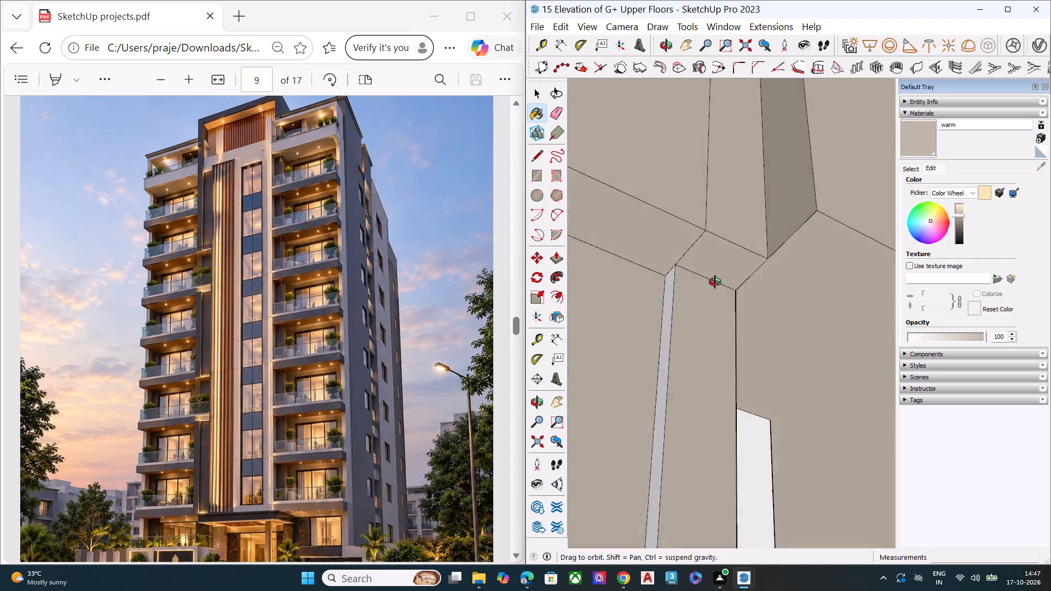
middle_click_drag(715, 282, 704, 328)
scroll(696, 306, "up", 5)
key("space")
key("e")
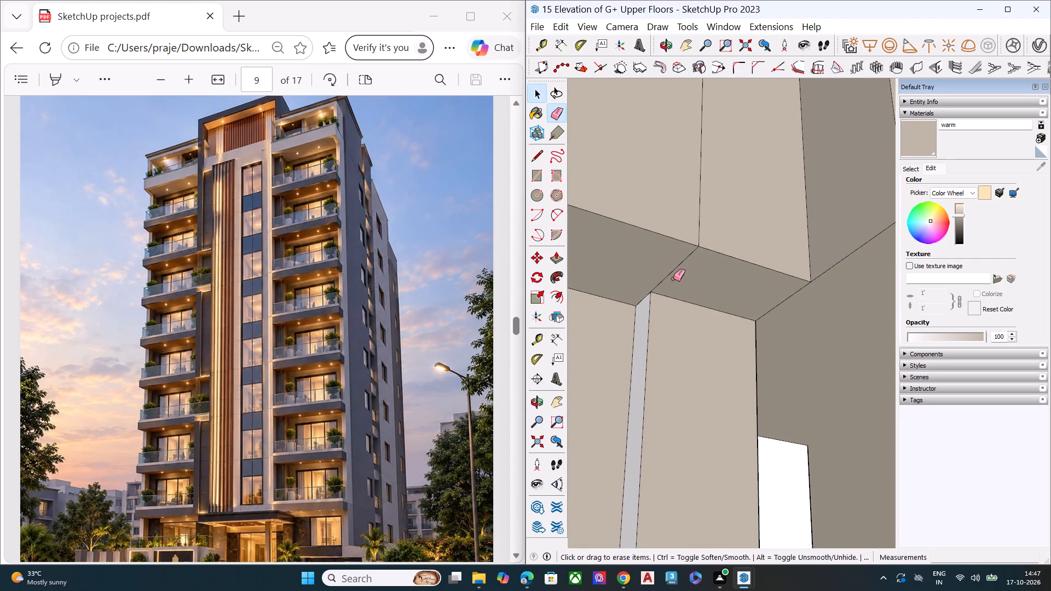
left_click(680, 266)
key("space")
Paint the outer side walls of the second-, third- and fourth-from-top right balconies with the warm material.
scroll(673, 265, "down", 3)
scroll(672, 263, "up", 3)
scroll(669, 261, "down", 5)
scroll(679, 233, "up", 1)
scroll(679, 233, "down", 5)
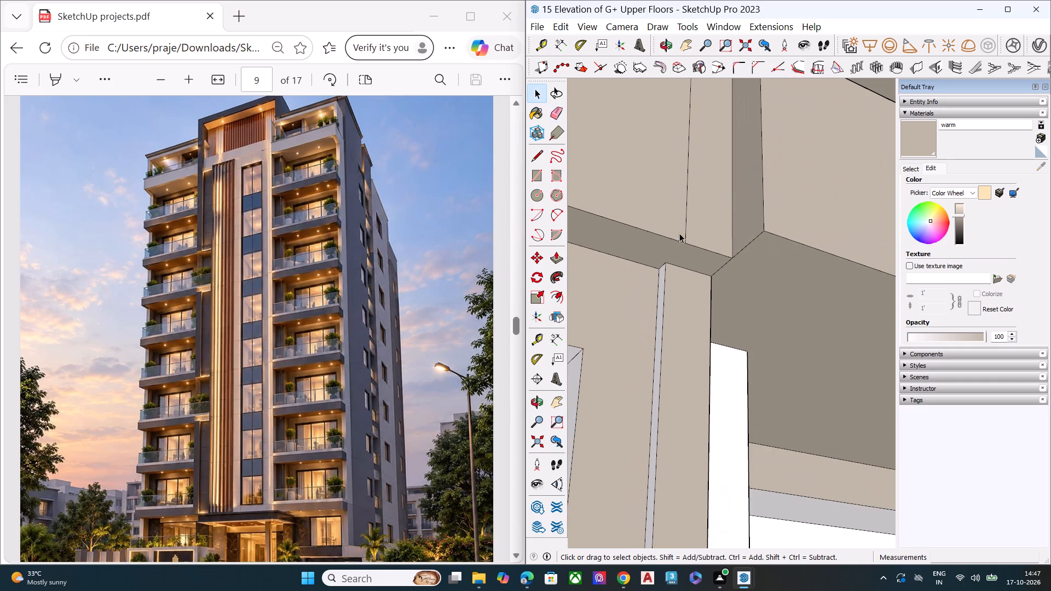
left_click(912, 137)
scroll(769, 173, "down", 13)
scroll(714, 194, "up", 1)
scroll(714, 194, "down", 2)
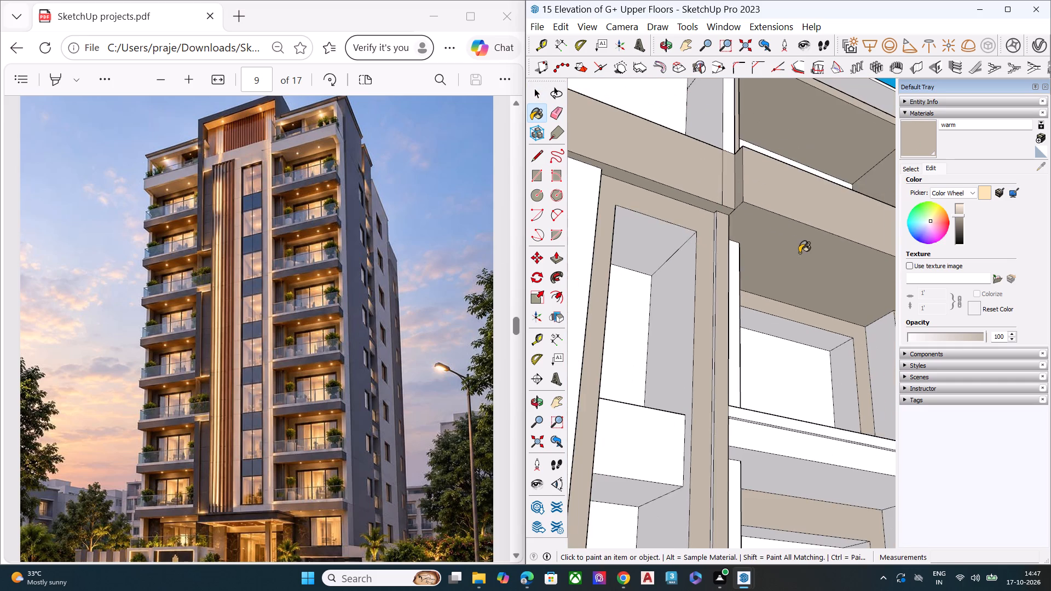
middle_click_drag(799, 253, 649, 218)
scroll(684, 212, "down", 11)
scroll(700, 231, "up", 2)
scroll(700, 231, "down", 3)
middle_click_drag(709, 286, 787, 286)
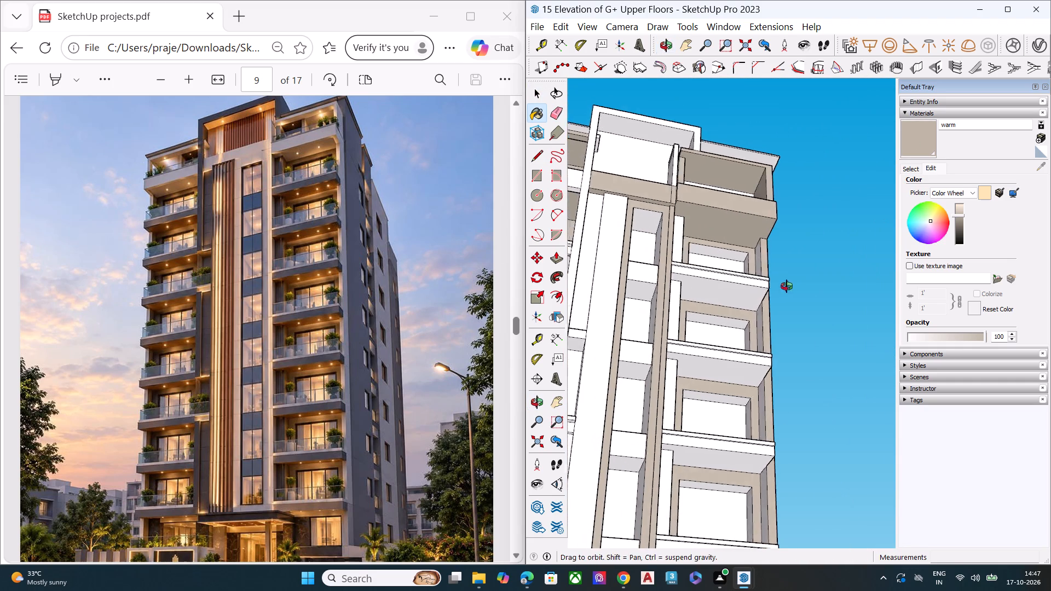
middle_click_drag(787, 286, 790, 286)
scroll(745, 259, "down", 5)
middle_click_drag(753, 317, 865, 459)
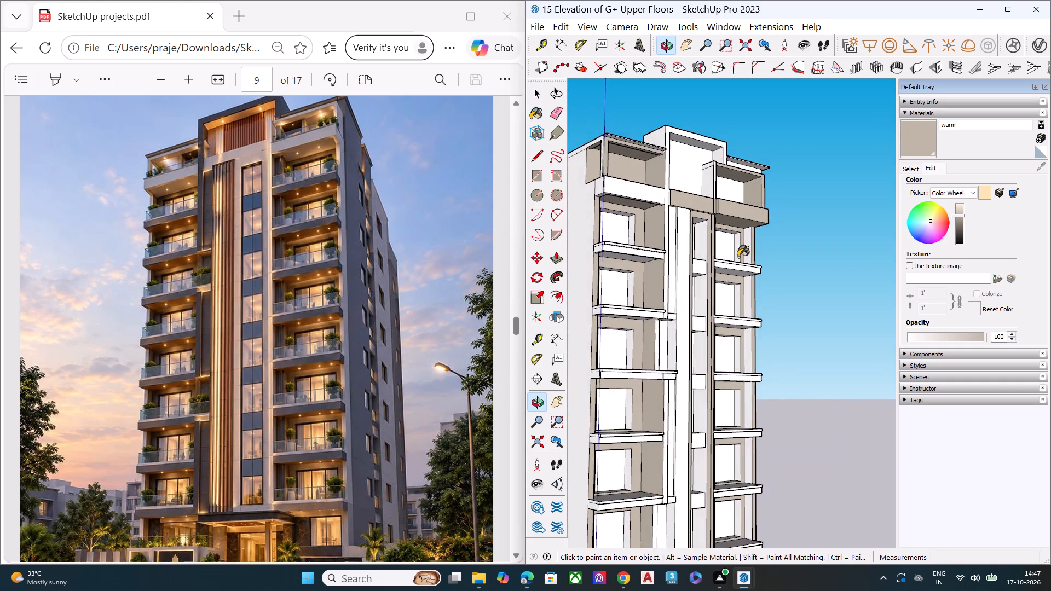
scroll(736, 194, "up", 3)
scroll(736, 194, "down", 1)
scroll(736, 194, "up", 2)
scroll(737, 194, "down", 1)
scroll(737, 194, "up", 2)
left_click(758, 264)
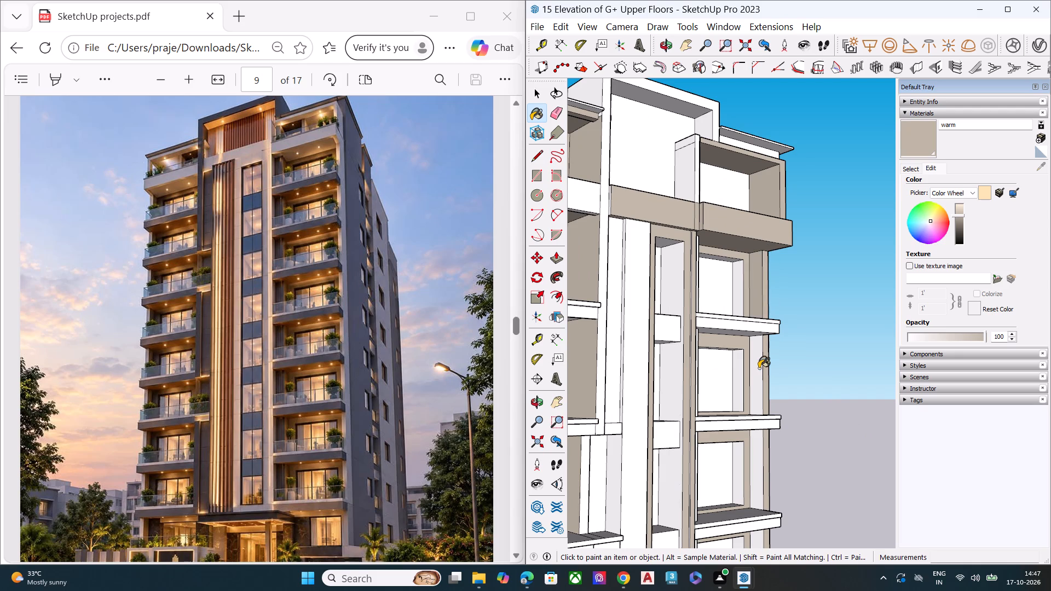
left_click(759, 368)
left_click(754, 448)
Paint the outer side walls of the five lowest right balconies with the warm material.
scroll(691, 179, "down", 8)
scroll(731, 384, "up", 4)
scroll(731, 393, "down", 2)
scroll(731, 393, "up", 2)
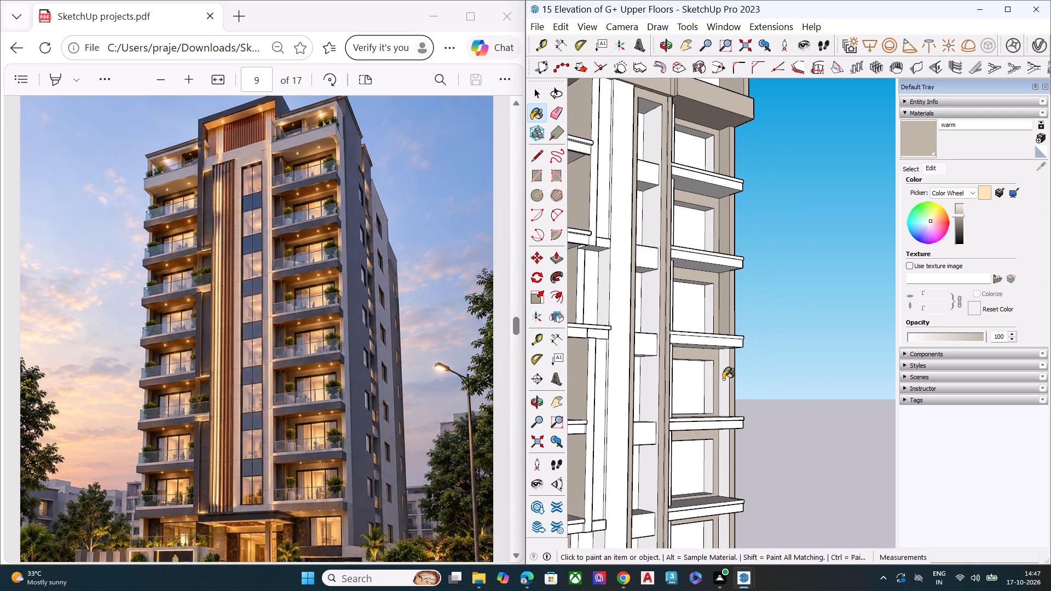
scroll(723, 378, "up", 1)
scroll(723, 378, "down", 1)
left_click(723, 378)
scroll(726, 333, "down", 3)
scroll(726, 417, "up", 2)
scroll(725, 418, "down", 1)
scroll(725, 419, "up", 3)
left_click(725, 421)
scroll(720, 250, "down", 6)
scroll(720, 250, "up", 2)
scroll(720, 250, "down", 2)
scroll(717, 379, "up", 7)
left_click(728, 403)
scroll(710, 248, "down", 4)
scroll(712, 386, "up", 7)
left_click(725, 416)
scroll(723, 297, "down", 6)
scroll(723, 415, "up", 5)
left_click(727, 442)
scroll(738, 332, "down", 4)
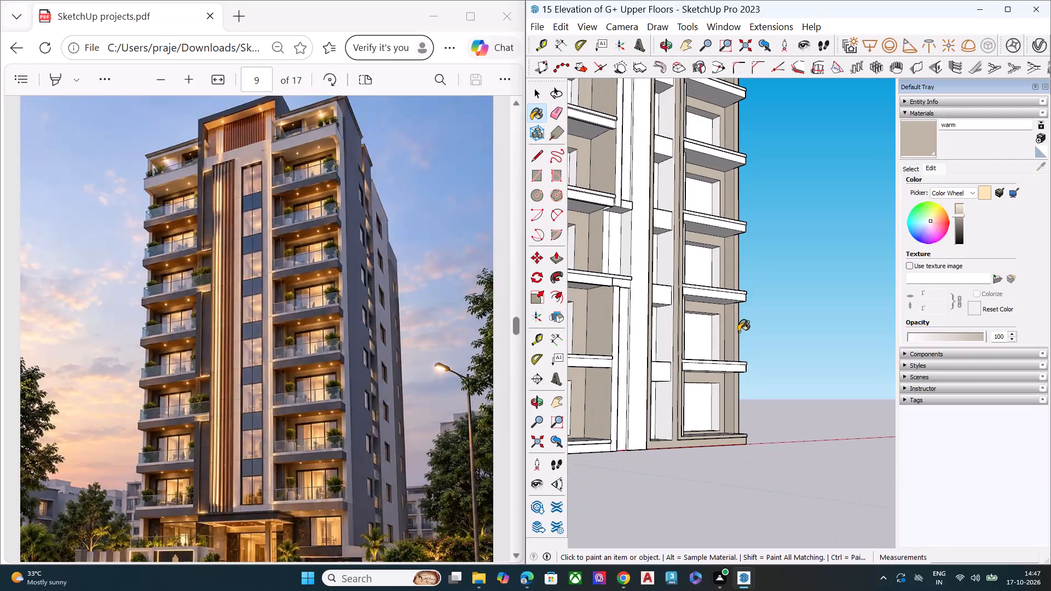
Paint the upper and middle segments of the rear vertical strip on the building's right side elevation with the warm material.
middle_click_drag(768, 313, 438, 351)
middle_click_drag(696, 332, 571, 327)
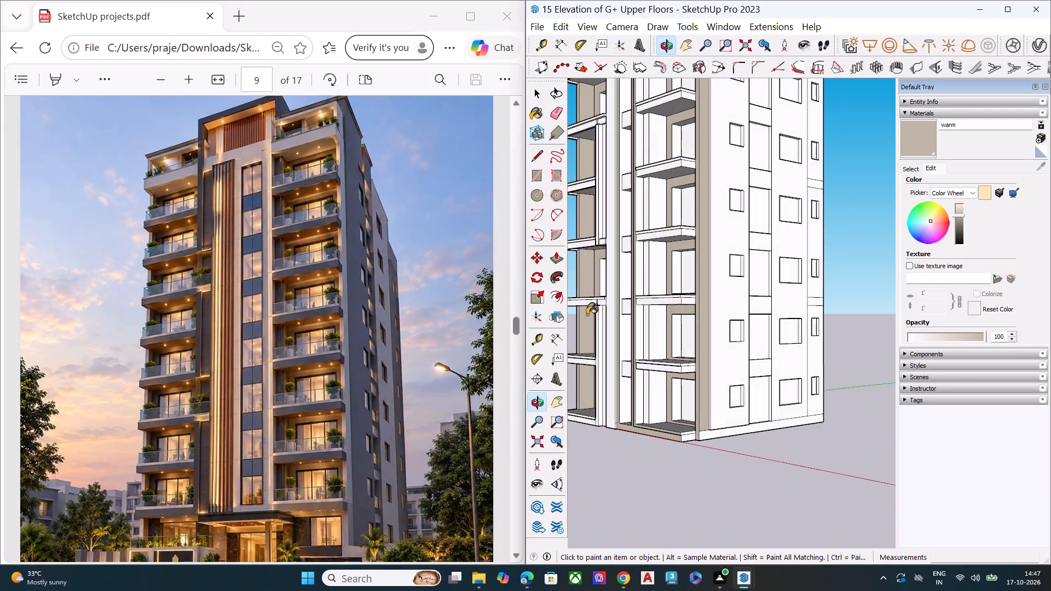
scroll(833, 218, "up", 6)
left_click(792, 252)
scroll(811, 247, "down", 4)
scroll(800, 179, "up", 4)
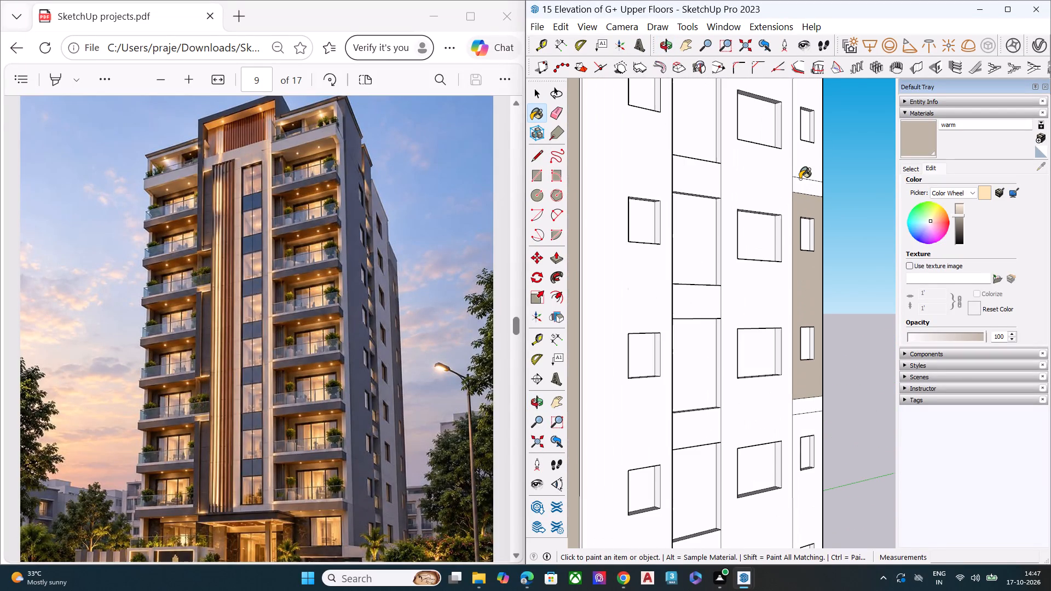
left_click(808, 170)
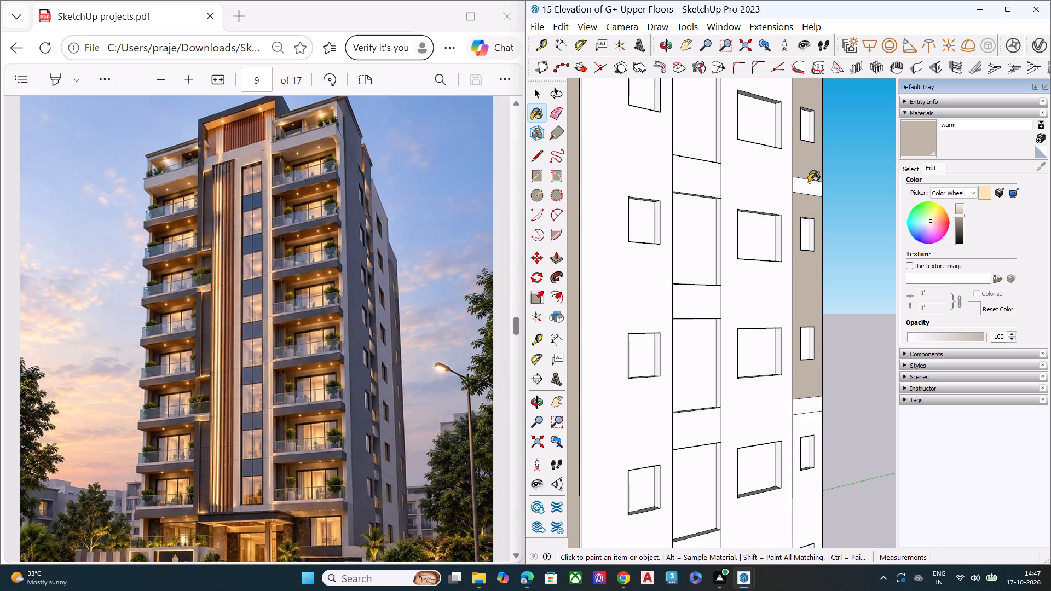
left_click(809, 183)
scroll(798, 207, "down", 10)
scroll(792, 201, "up", 2)
scroll(792, 202, "down", 7)
scroll(799, 282, "up", 1)
scroll(800, 289, "down", 2)
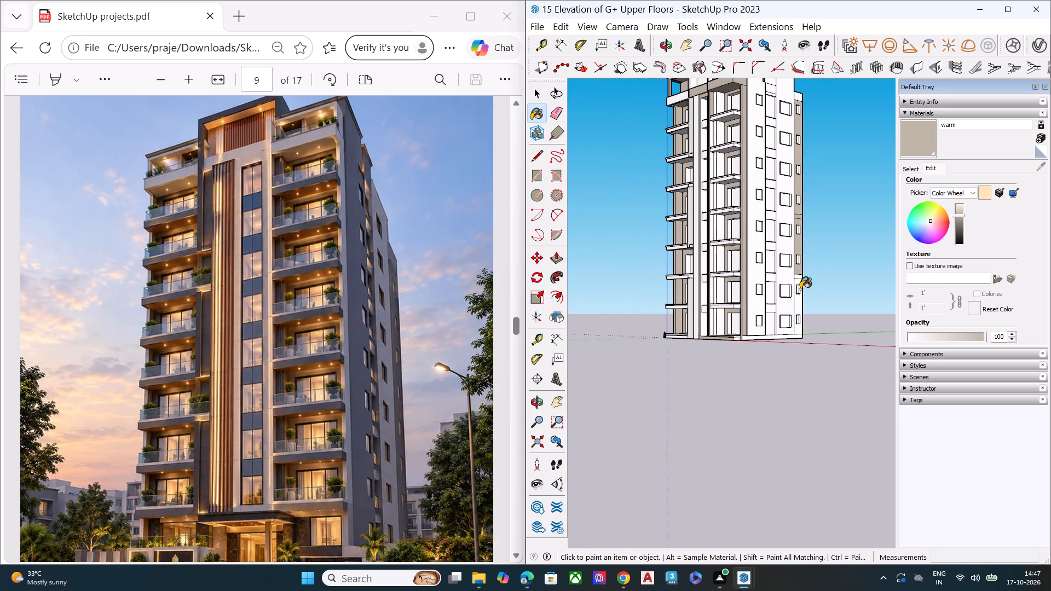
scroll(802, 126, "up", 7)
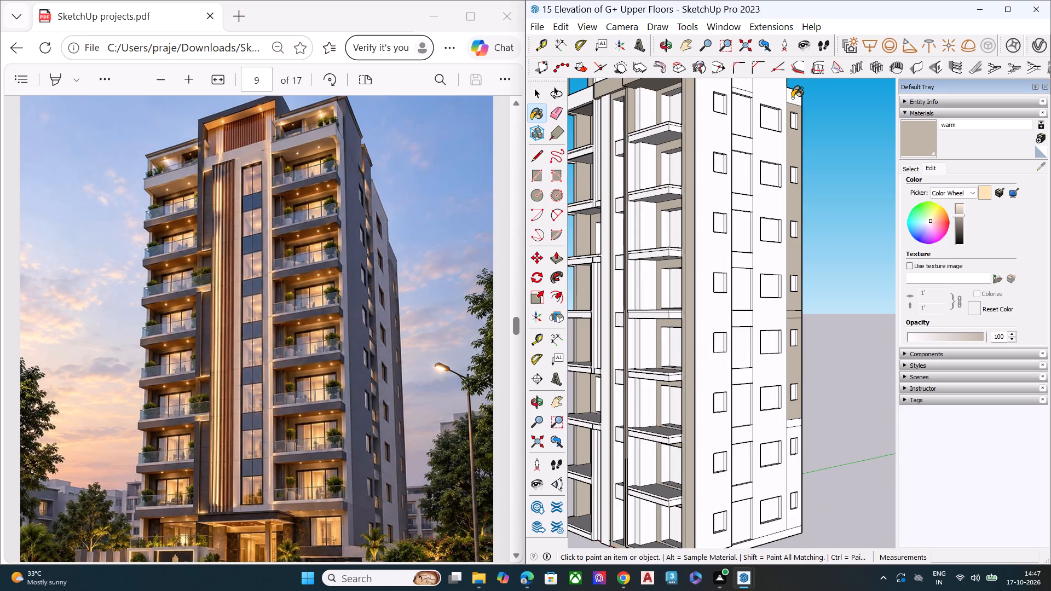
left_click(792, 98)
scroll(803, 127, "down", 3)
scroll(795, 269, "up", 12)
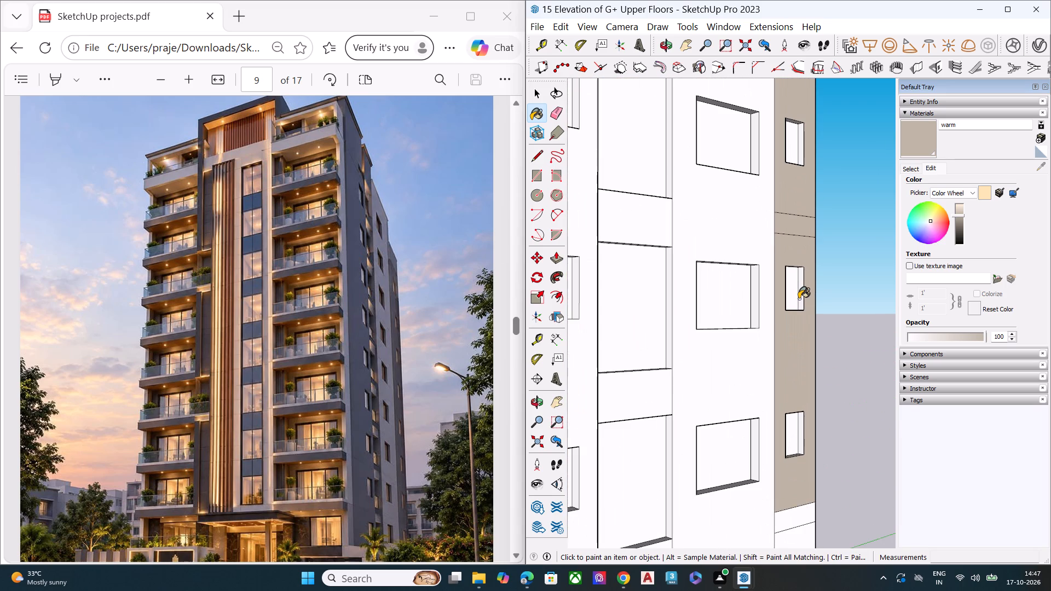
Erase the horizontal dividing edges between the segments of the rear strip on the right side elevation.
key("space")
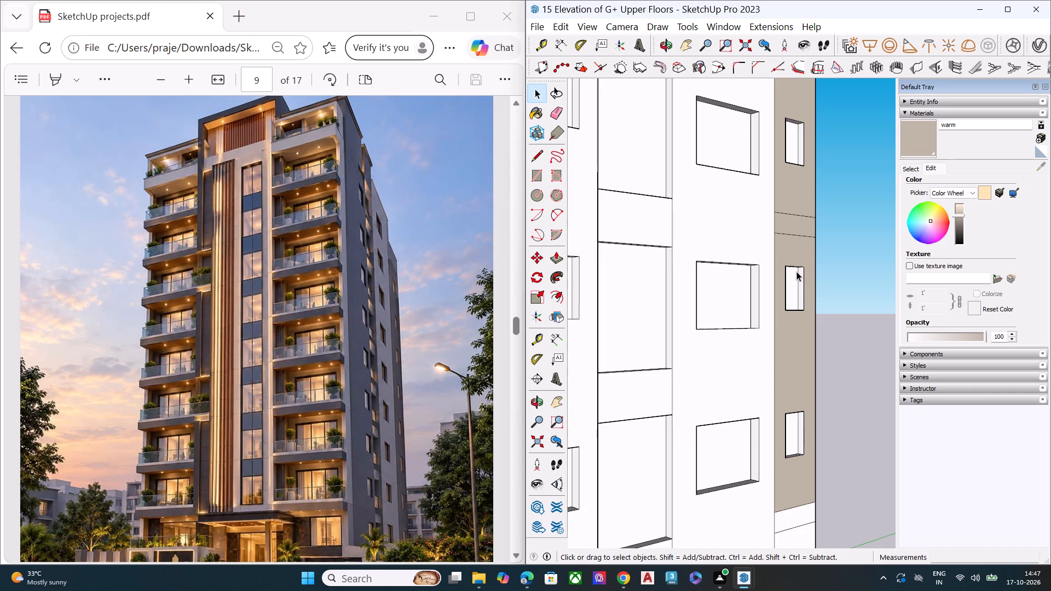
key("e")
left_click(795, 235)
left_click(796, 215)
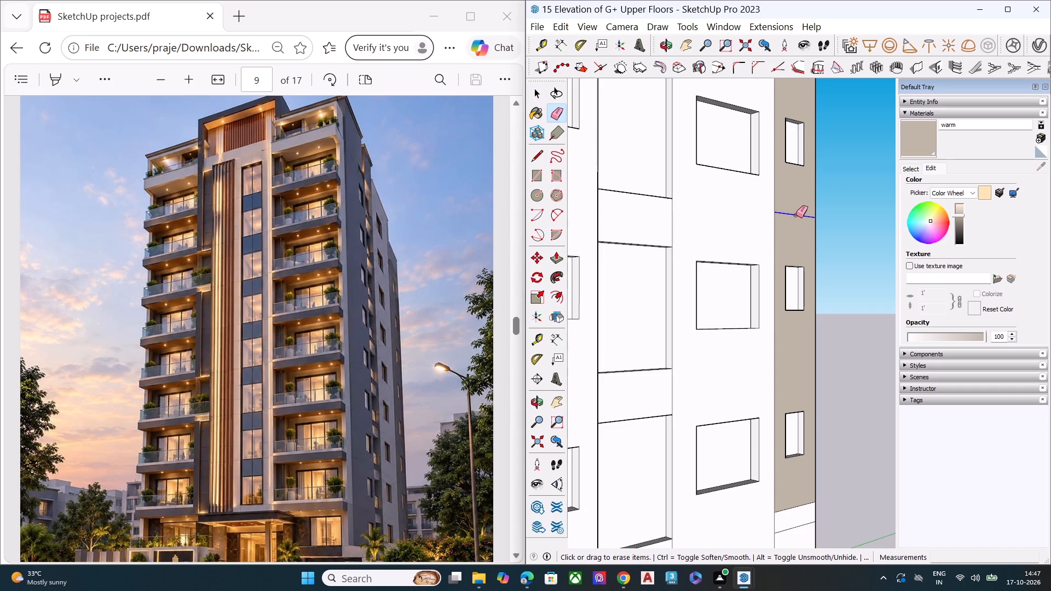
scroll(782, 222, "down", 8)
scroll(801, 362, "up", 1)
scroll(801, 364, "down", 1)
scroll(801, 367, "up", 7)
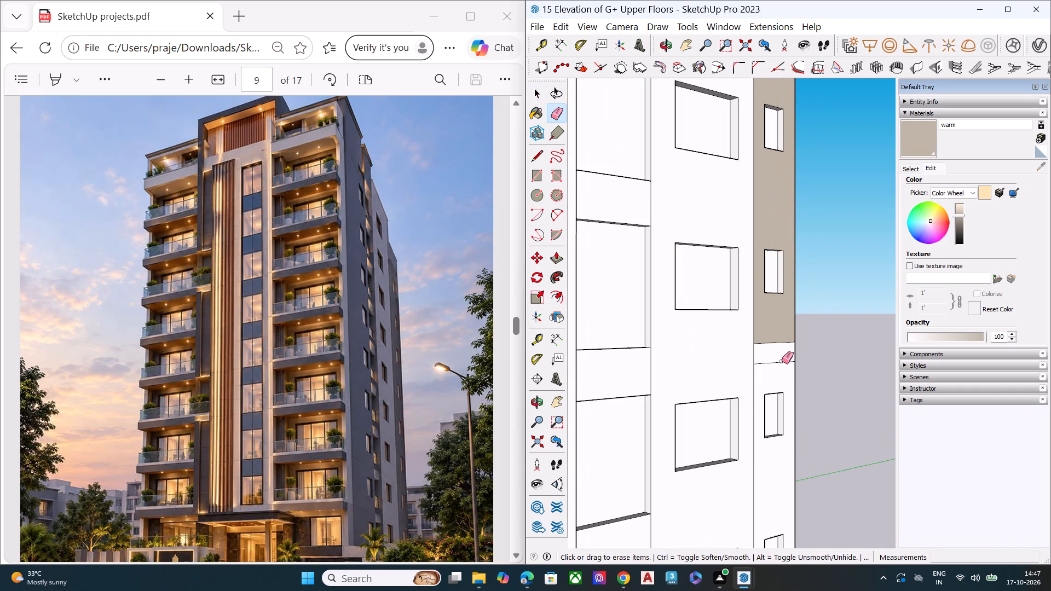
left_click(782, 360)
left_click(782, 361)
left_click(786, 344)
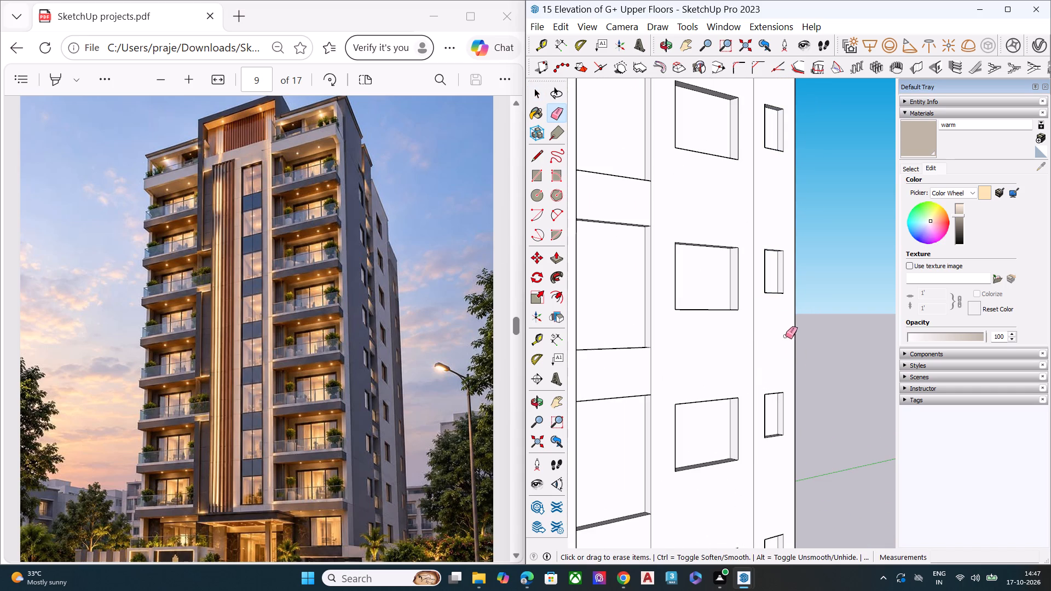
Paint the merged rear strip of the right side elevation with the warm material.
scroll(784, 329, "down", 1)
scroll(784, 329, "up", 1)
scroll(784, 329, "down", 5)
scroll(786, 317, "up", 2)
scroll(786, 317, "down", 3)
scroll(786, 318, "up", 1)
scroll(786, 318, "down", 10)
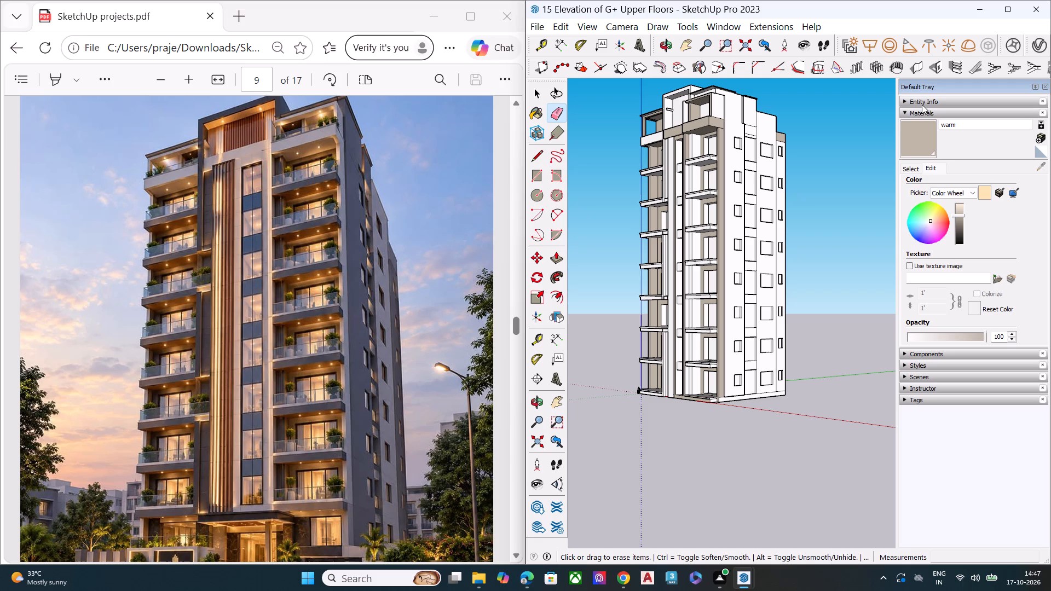
left_click(909, 141)
scroll(788, 160, "up", 7)
left_click(776, 169)
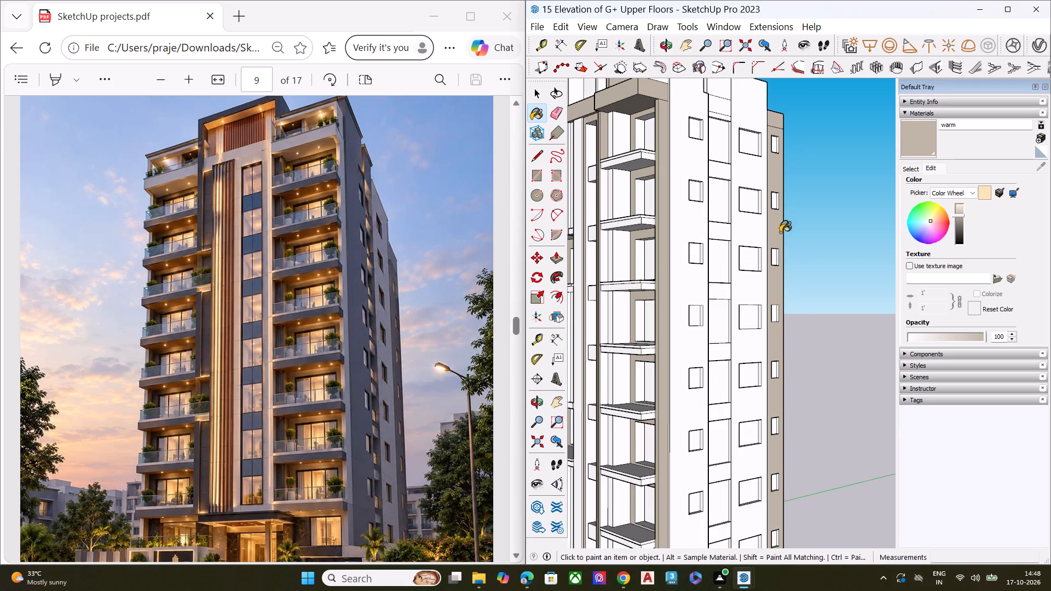
scroll(764, 203, "down", 7)
key("space")
left_click(807, 327)
middle_click_drag(753, 282, 891, 223)
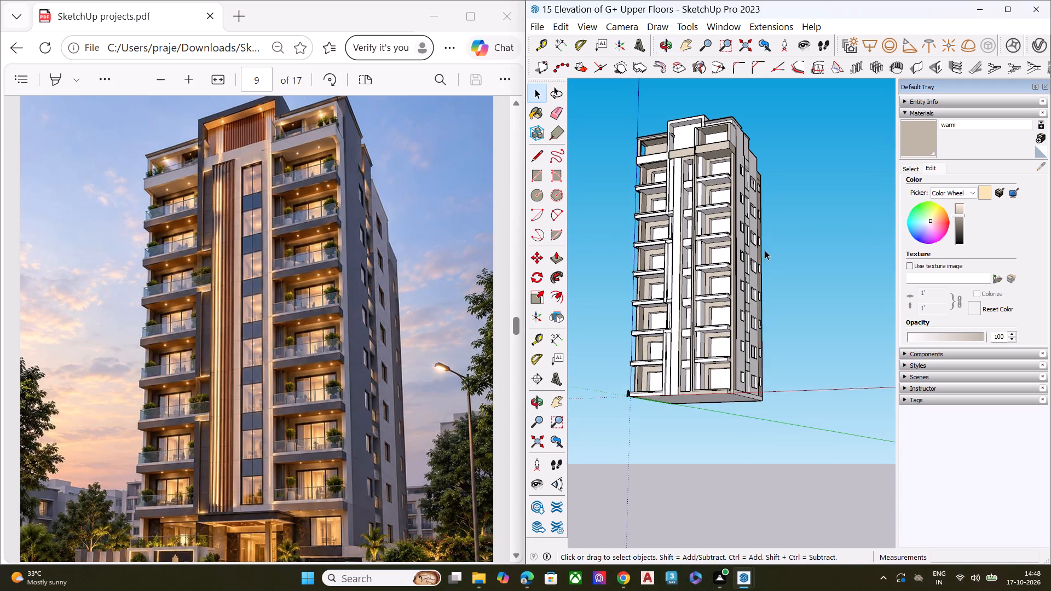
Paint the front face of the deep top band on the left balcony stack with the warm material.
scroll(639, 185, "up", 5)
scroll(620, 175, "down", 1)
scroll(620, 175, "up", 1)
scroll(620, 175, "down", 1)
scroll(620, 175, "up", 3)
scroll(620, 175, "down", 1)
scroll(620, 175, "up", 5)
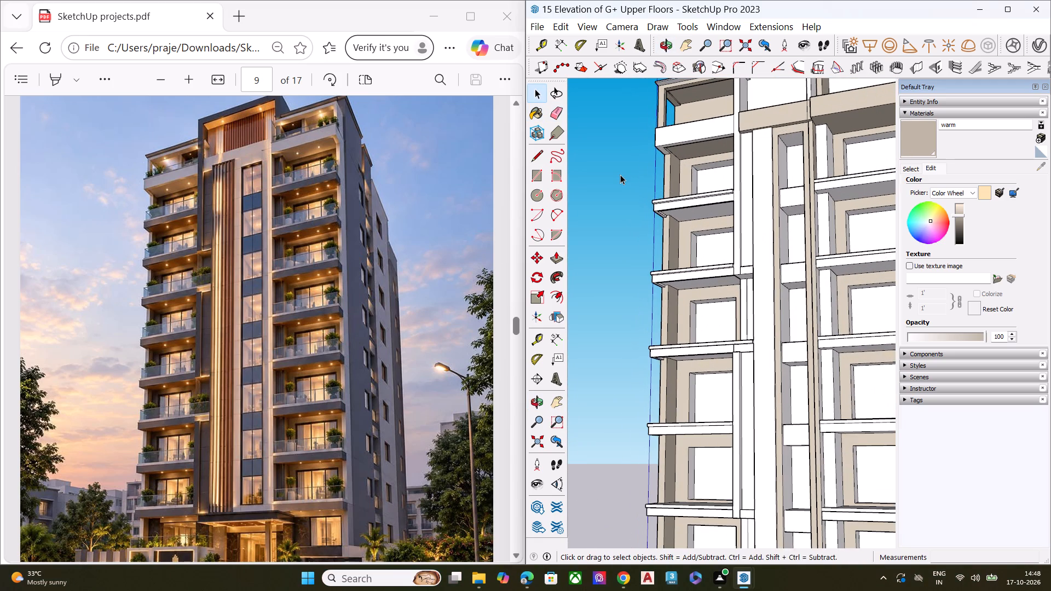
left_click(917, 136)
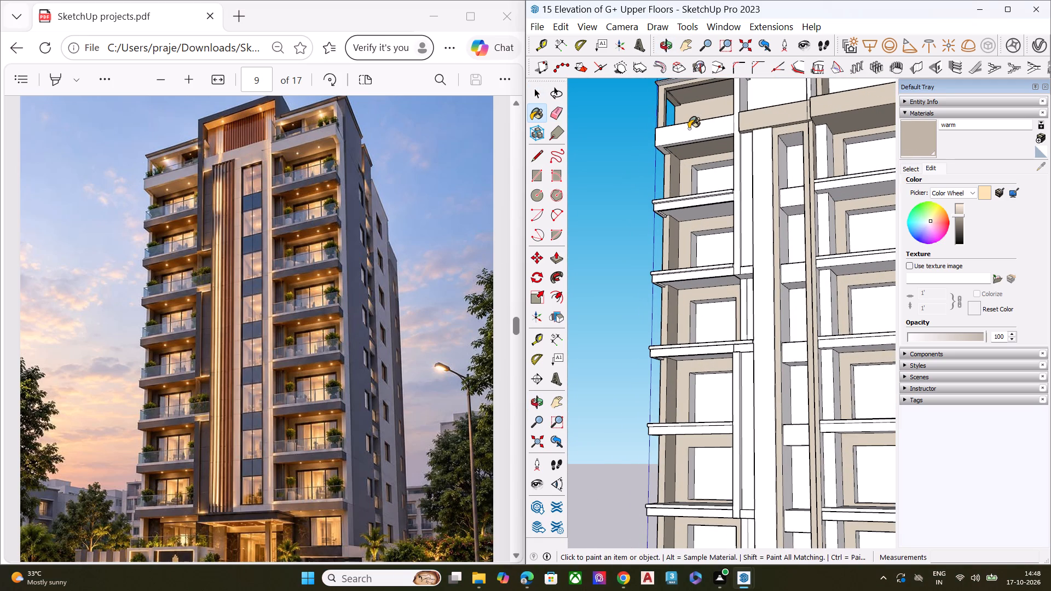
left_click(689, 129)
Examine the central columns and lower left balconies of the front elevation for faces still unpainted.
scroll(631, 186, "down", 3)
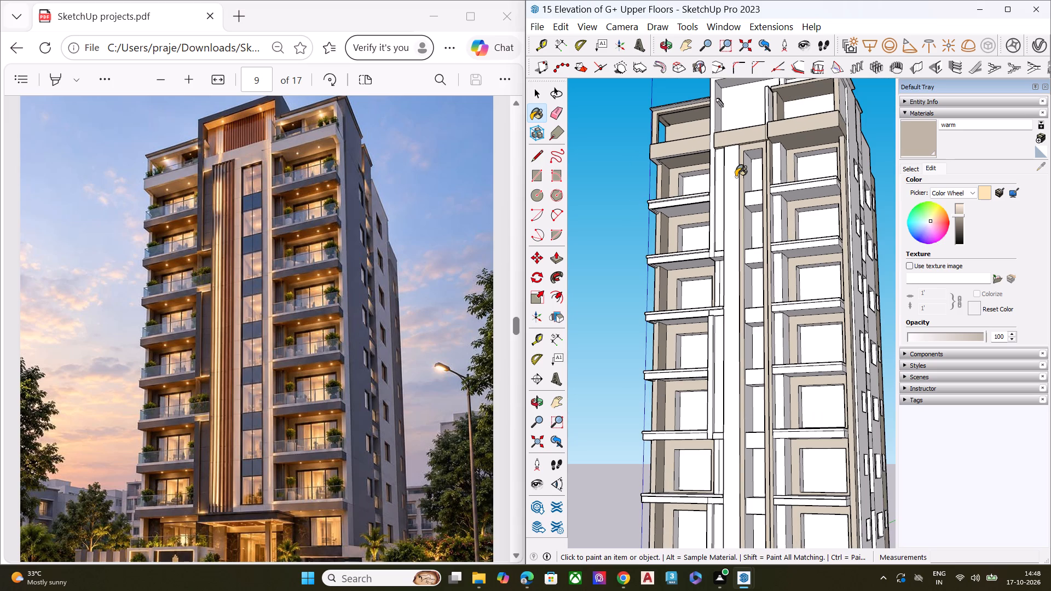
scroll(736, 177, "up", 10)
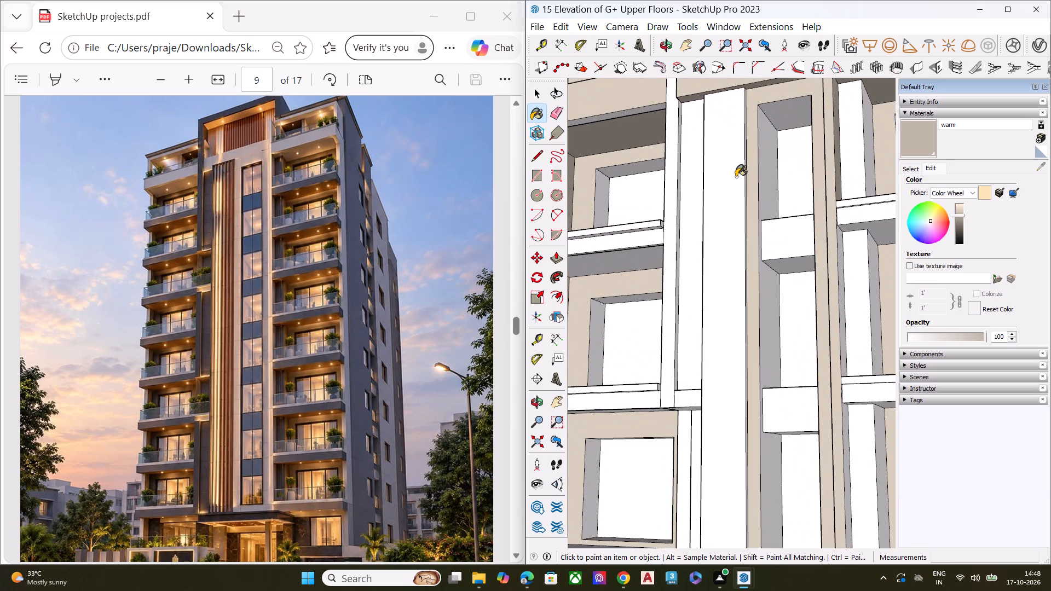
scroll(736, 177, "down", 10)
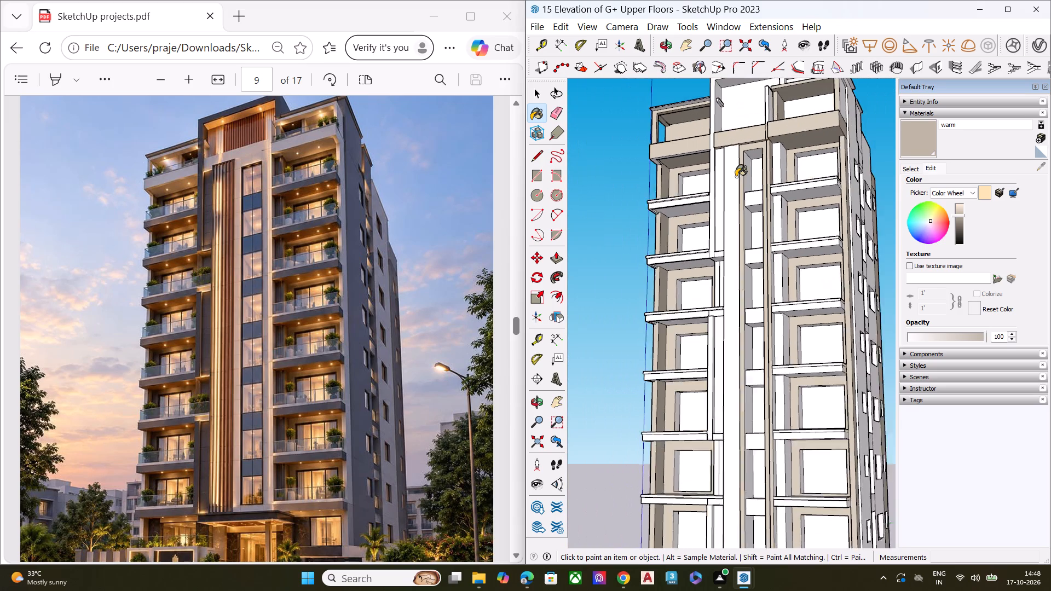
scroll(736, 177, "down", 9)
scroll(779, 332, "up", 6)
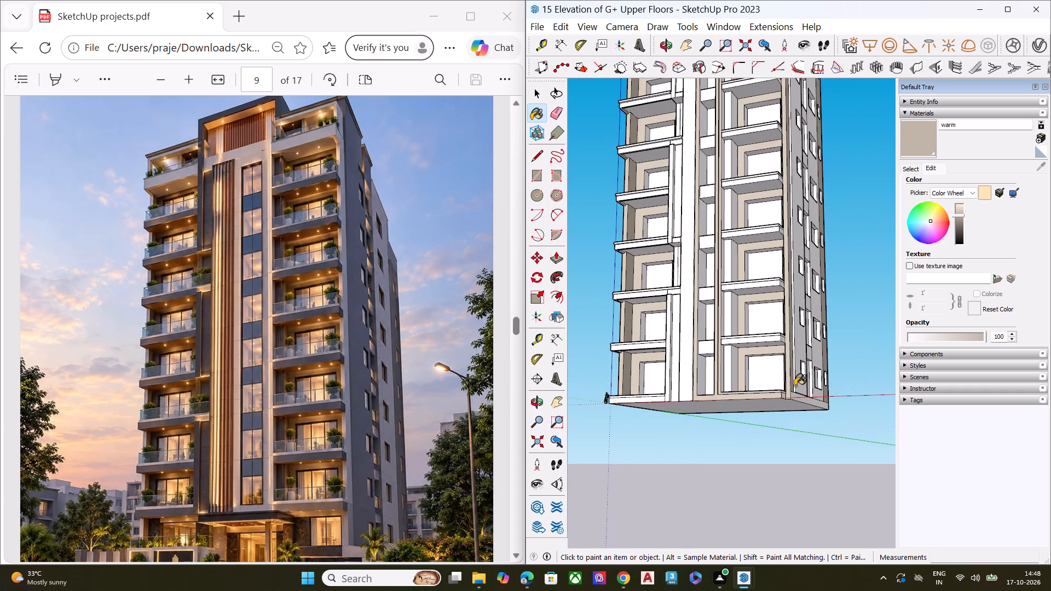
scroll(674, 406, "up", 11)
scroll(734, 387, "down", 4)
scroll(773, 386, "up", 1)
scroll(775, 385, "down", 3)
scroll(631, 392, "up", 2)
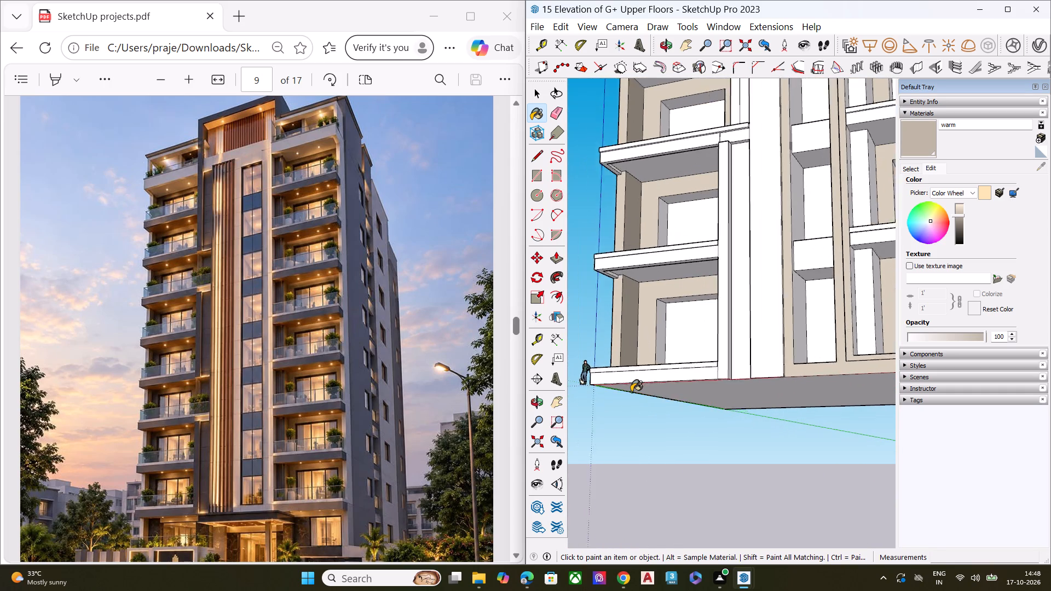
scroll(631, 392, "up", 4)
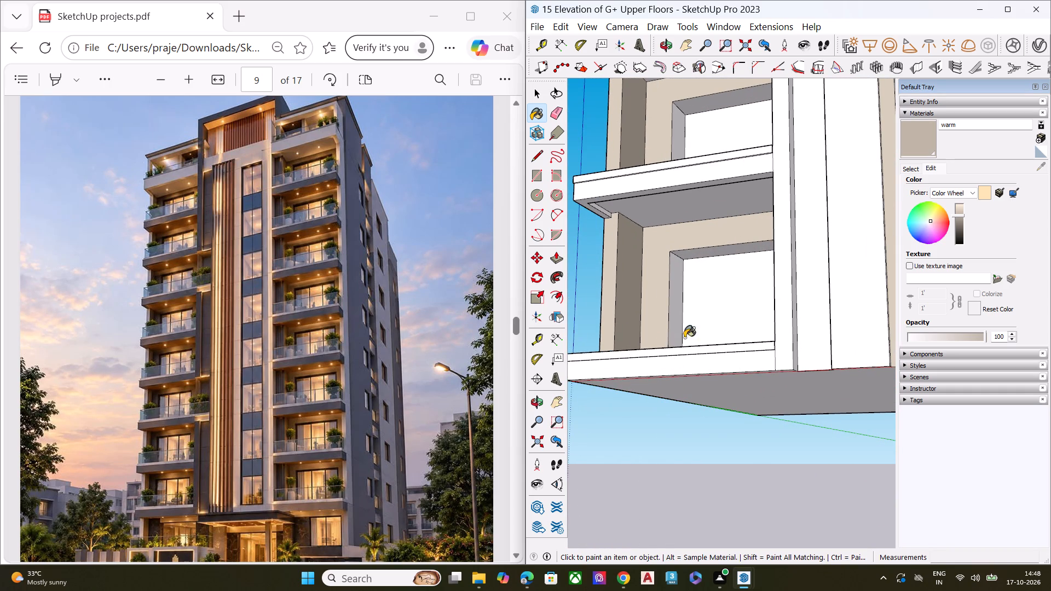
scroll(854, 303, "down", 8)
scroll(787, 314, "down", 6)
scroll(809, 188, "up", 4)
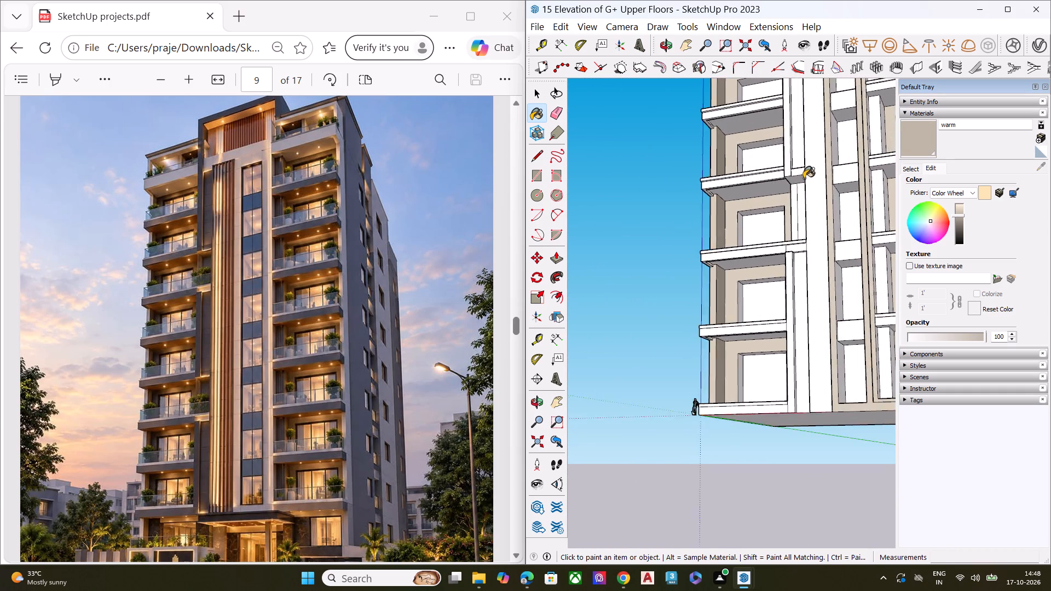
Paint the thin upper edge strips, front and outer side, of the two left balcony slabs directly below the top band with the warm material.
scroll(804, 178, "up", 1)
scroll(760, 231, "down", 8)
scroll(703, 173, "up", 1)
scroll(703, 163, "down", 3)
scroll(703, 163, "up", 5)
scroll(690, 194, "down", 10)
scroll(660, 263, "up", 5)
scroll(666, 245, "down", 1)
scroll(666, 244, "up", 1)
scroll(669, 242, "down", 2)
scroll(669, 242, "up", 5)
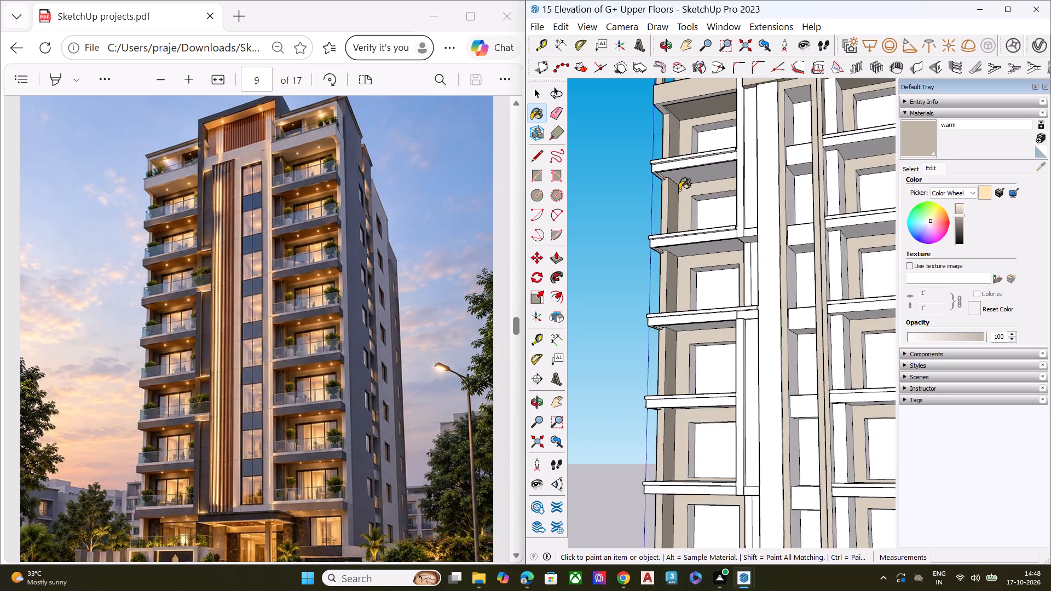
scroll(685, 127, "up", 3)
scroll(685, 123, "down", 2)
scroll(685, 123, "up", 1)
scroll(685, 123, "down", 1)
scroll(685, 123, "up", 11)
scroll(678, 165, "down", 1)
scroll(678, 169, "up", 3)
middle_click_drag(662, 205, 892, 275)
scroll(736, 280, "up", 2)
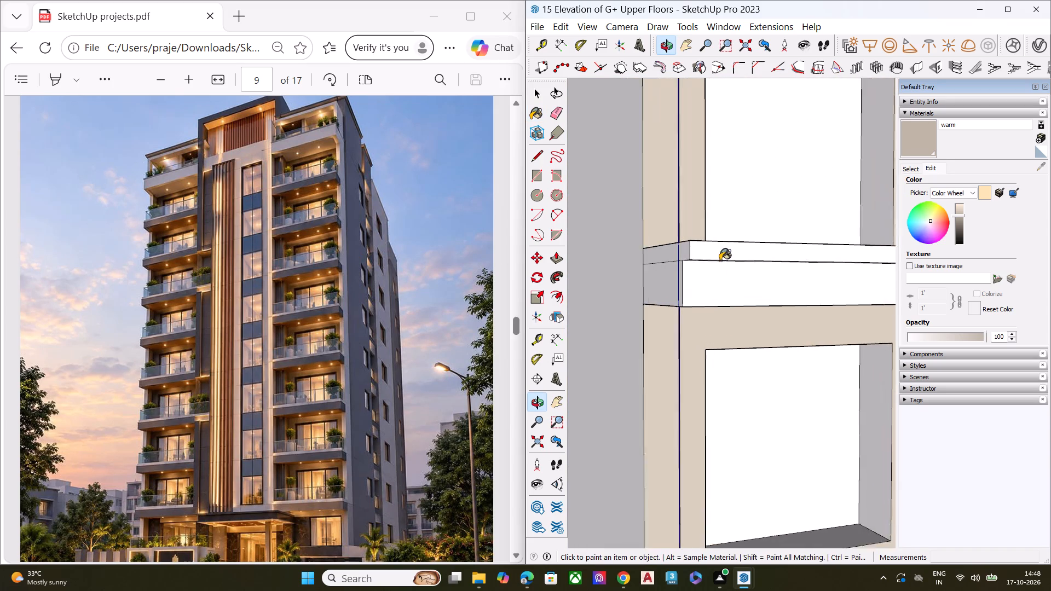
scroll(718, 258, "down", 1)
scroll(717, 258, "up", 2)
scroll(716, 256, "down", 1)
scroll(716, 256, "up", 1)
left_click(716, 249)
left_click(673, 248)
scroll(643, 248, "down", 1)
scroll(643, 248, "up", 1)
scroll(643, 248, "down", 12)
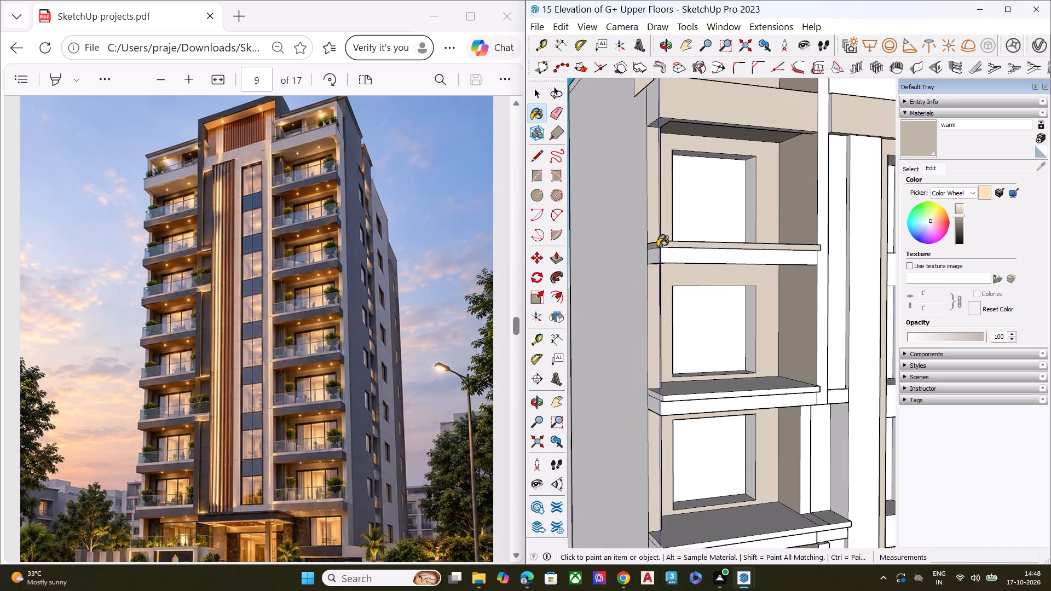
scroll(672, 445, "down", 1)
scroll(671, 445, "up", 6)
scroll(657, 362, "up", 1)
scroll(657, 362, "down", 2)
scroll(657, 362, "up", 5)
left_click(645, 351)
left_click(665, 354)
Paint the thin upper edge strips, front and outer side, of the third and fourth left balcony slabs below the top band with warm.
scroll(627, 306, "down", 4)
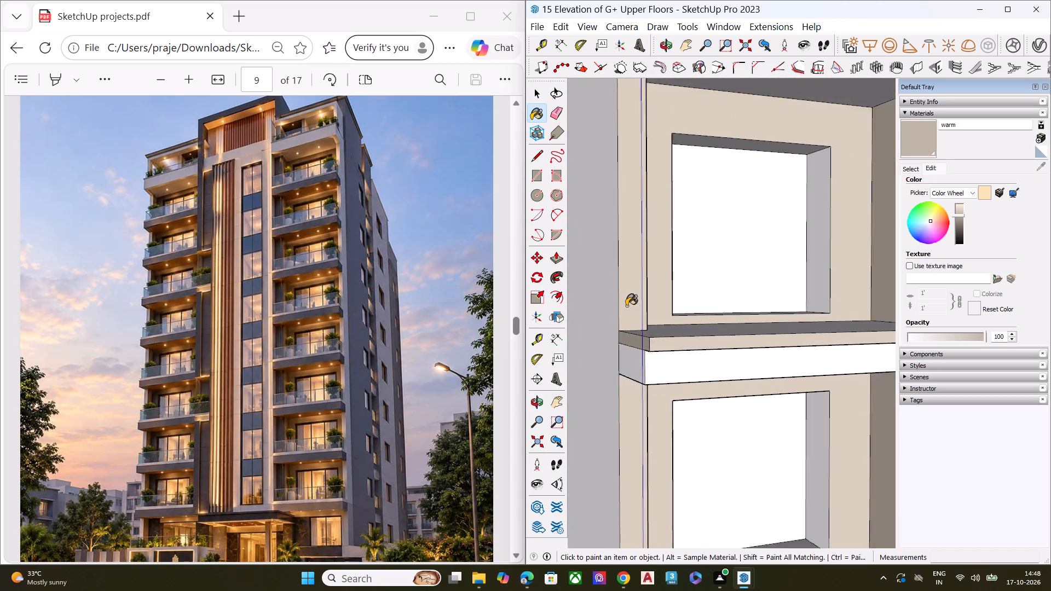
scroll(626, 306, "down", 9)
scroll(629, 305, "up", 1)
scroll(632, 305, "down", 4)
scroll(645, 422, "up", 4)
scroll(643, 425, "down", 1)
scroll(643, 425, "up", 1)
scroll(643, 425, "down", 1)
scroll(643, 425, "up", 9)
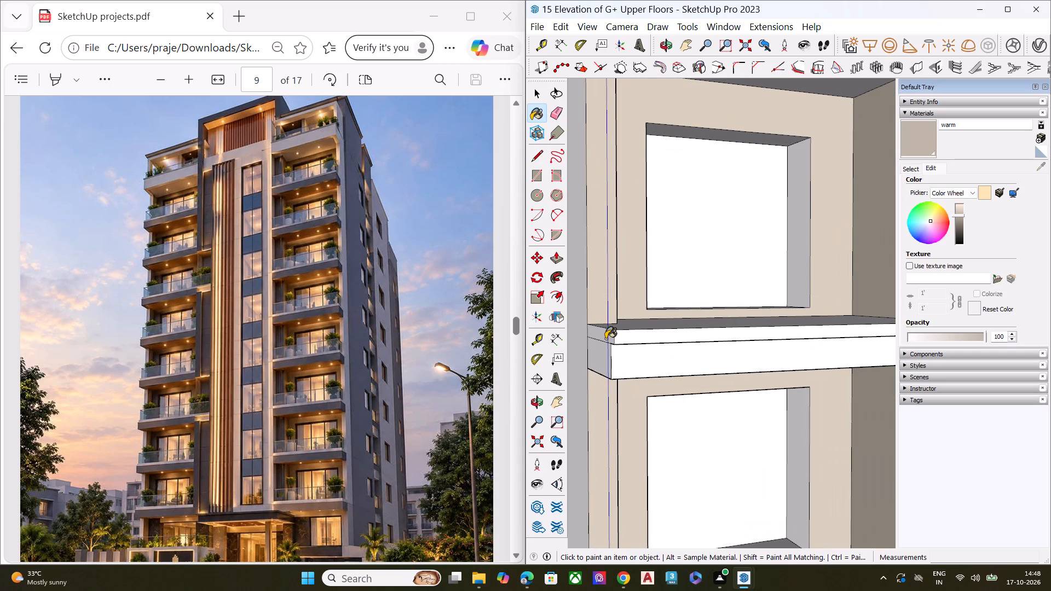
left_click(605, 339)
left_click(622, 339)
scroll(619, 328, "down", 9)
scroll(676, 316, "up", 2)
scroll(676, 316, "down", 1)
scroll(676, 316, "up", 1)
scroll(676, 316, "down", 1)
scroll(645, 497, "up", 8)
scroll(642, 420, "down", 7)
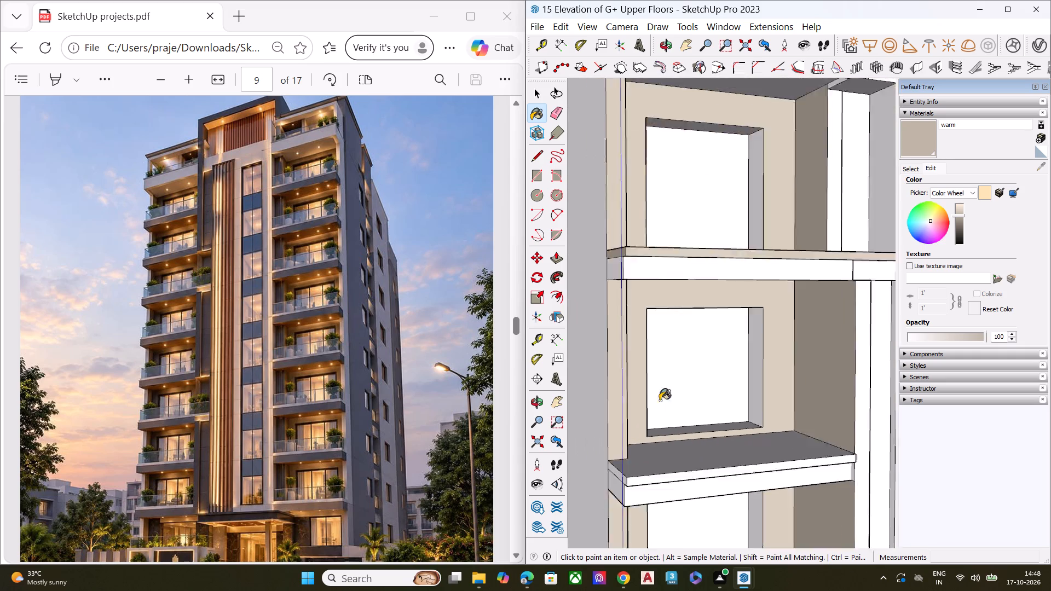
scroll(660, 401, "down", 2)
scroll(632, 483, "up", 9)
left_click(647, 406)
left_click(663, 406)
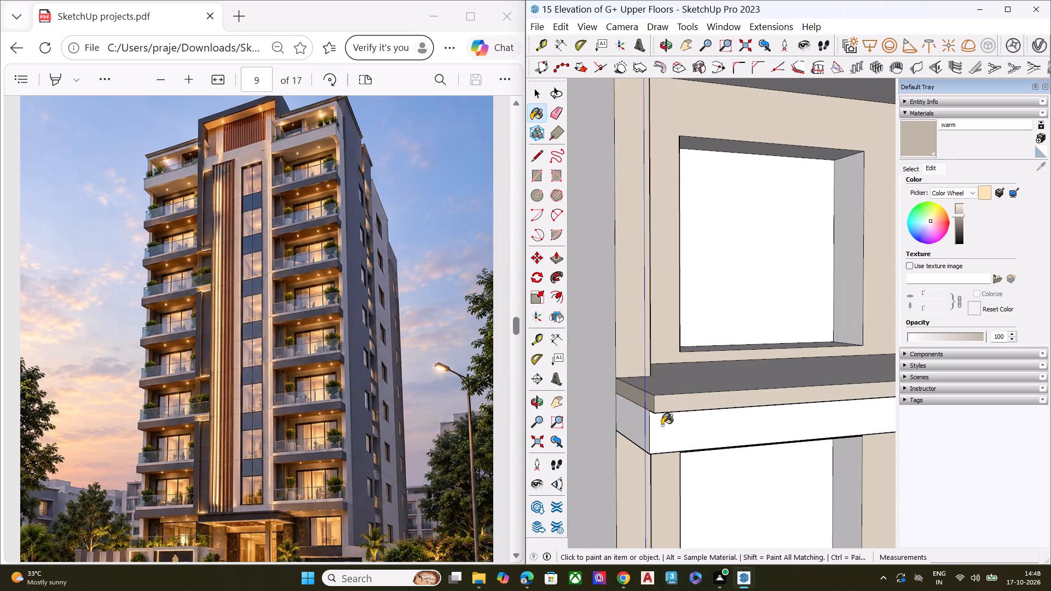
Paint the thin upper edge strips, front and outer side, of the fifth and sixth left balcony slabs below the top band with warm.
scroll(609, 369, "down", 15)
scroll(625, 477, "up", 11)
scroll(655, 347, "up", 1)
scroll(649, 347, "down", 2)
scroll(647, 347, "up", 3)
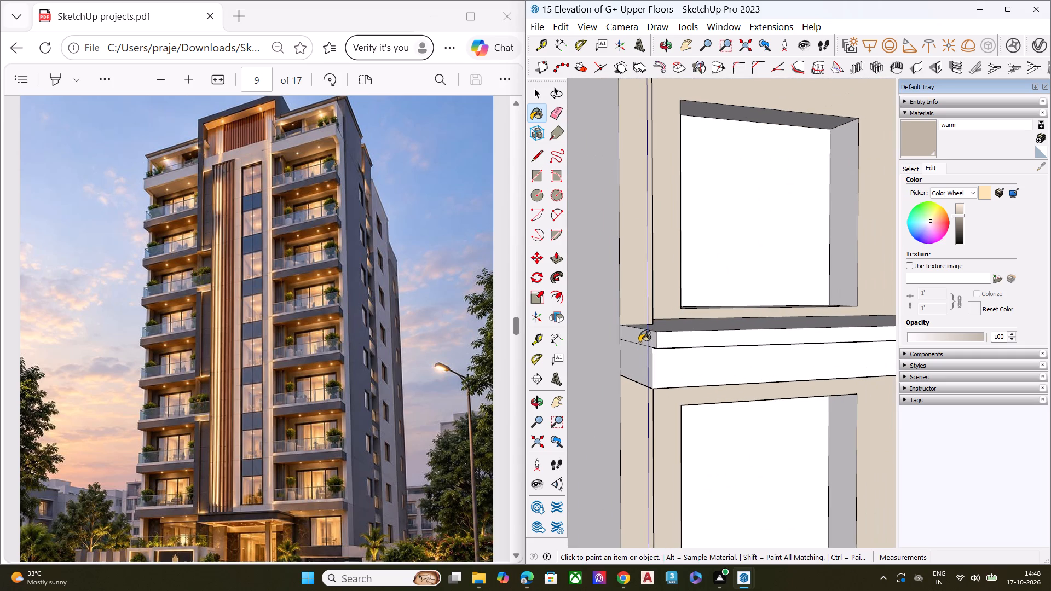
left_click(640, 339)
left_click(663, 343)
scroll(632, 312, "down", 18)
scroll(634, 418, "up", 4)
scroll(635, 425, "down", 1)
scroll(634, 425, "up", 6)
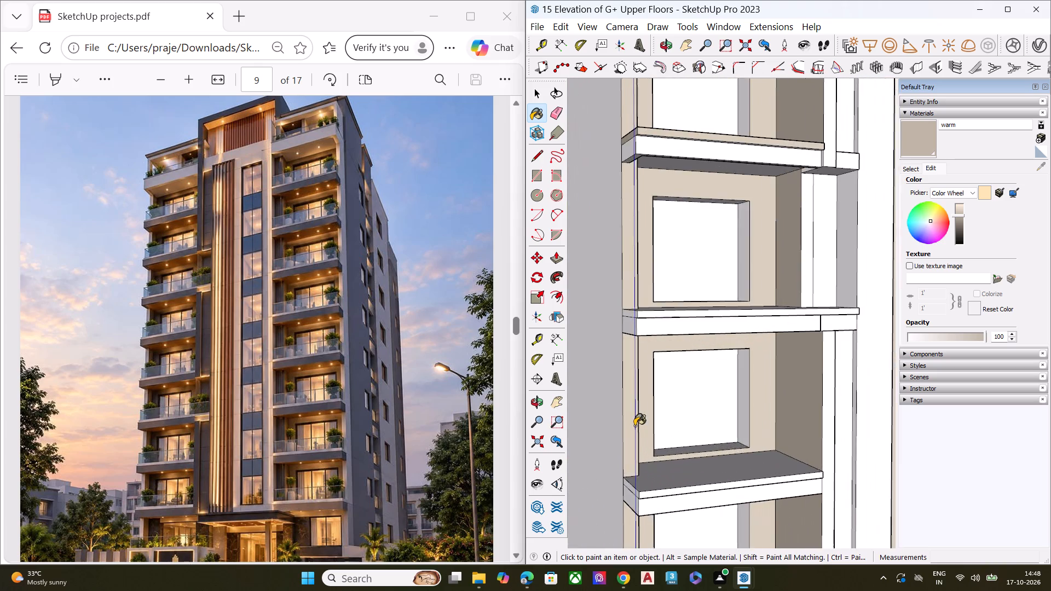
scroll(633, 323, "up", 8)
scroll(633, 323, "down", 1)
scroll(633, 323, "up", 3)
left_click(630, 307)
left_click(650, 307)
Paint the thin upper edge strips, front and outer side, of the two lowest left balcony slabs, including the ground-level one, with warm.
scroll(624, 274, "down", 2)
scroll(624, 274, "up", 1)
scroll(624, 274, "down", 3)
scroll(624, 274, "up", 1)
scroll(624, 274, "down", 5)
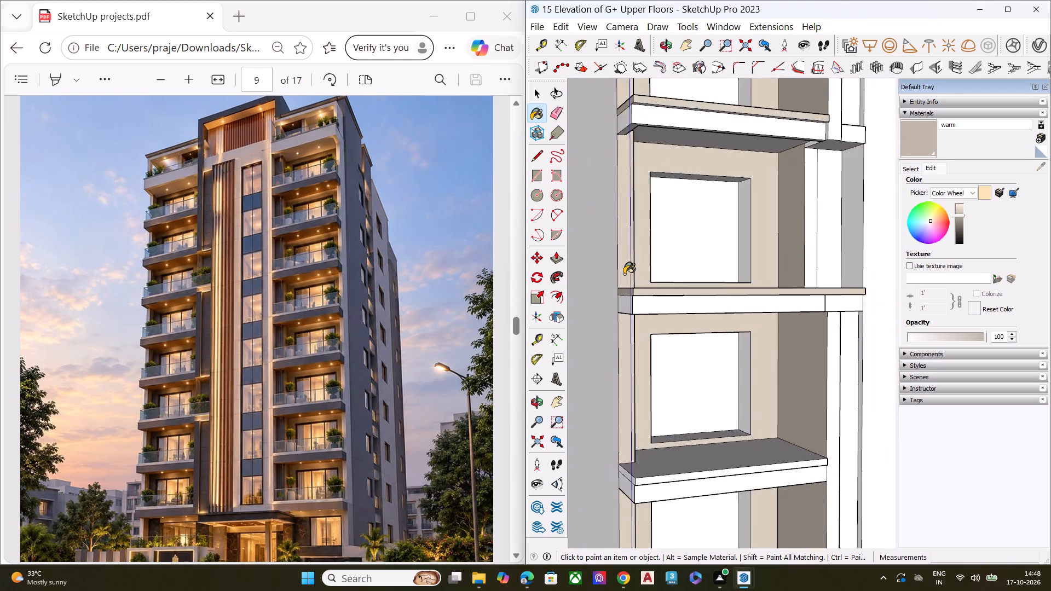
scroll(624, 274, "down", 3)
scroll(624, 279, "up", 1)
scroll(624, 287, "down", 2)
scroll(624, 426, "up", 3)
scroll(623, 434, "down", 1)
scroll(622, 435, "up", 3)
scroll(622, 437, "down", 1)
scroll(622, 437, "up", 5)
scroll(644, 371, "down", 1)
scroll(644, 371, "up", 8)
left_click(638, 353)
left_click(646, 352)
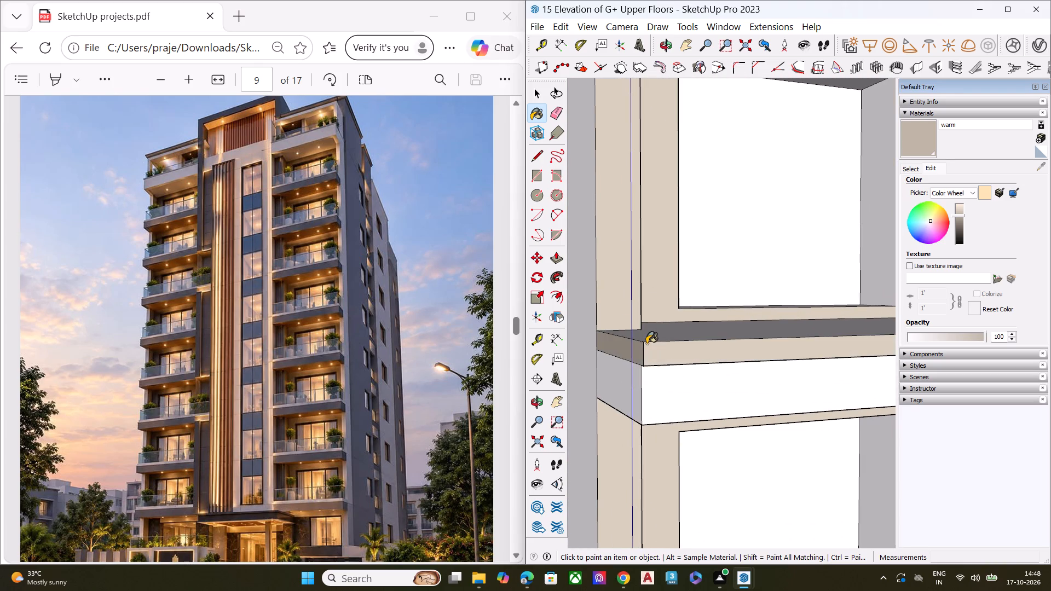
scroll(646, 344, "down", 1)
scroll(646, 344, "up", 1)
scroll(646, 344, "down", 11)
scroll(646, 344, "up", 1)
scroll(646, 344, "down", 1)
scroll(646, 344, "up", 1)
scroll(646, 344, "down", 2)
scroll(646, 344, "up", 2)
scroll(646, 344, "down", 10)
scroll(655, 461, "up", 5)
scroll(655, 461, "down", 1)
scroll(654, 461, "up", 6)
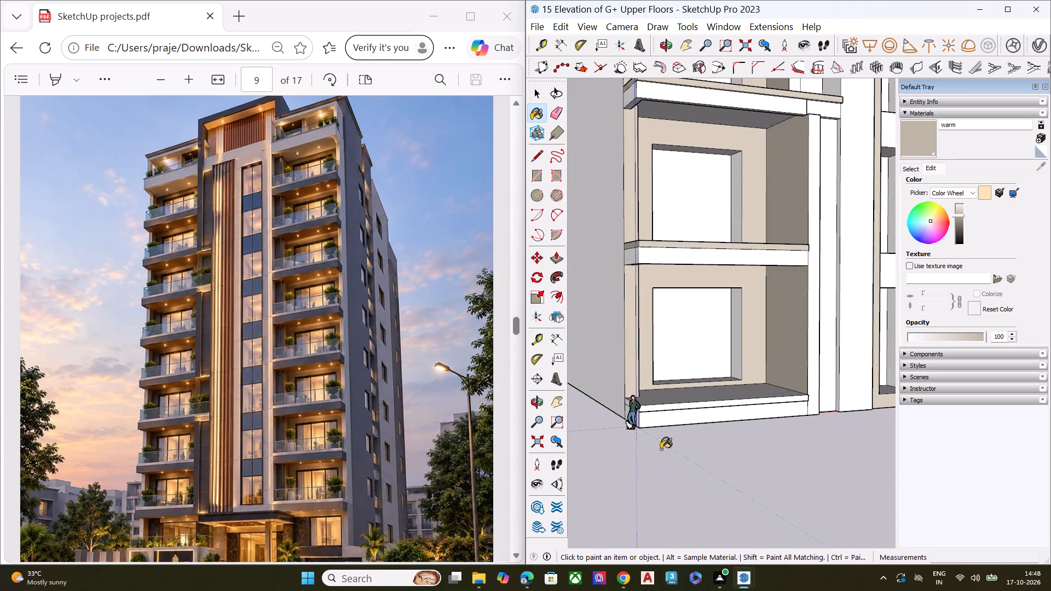
scroll(661, 449, "up", 10)
middle_click_drag(654, 436, 634, 437)
scroll(590, 367, "down", 1)
scroll(590, 367, "up", 1)
scroll(590, 367, "down", 1)
scroll(590, 367, "up", 15)
left_click(610, 362)
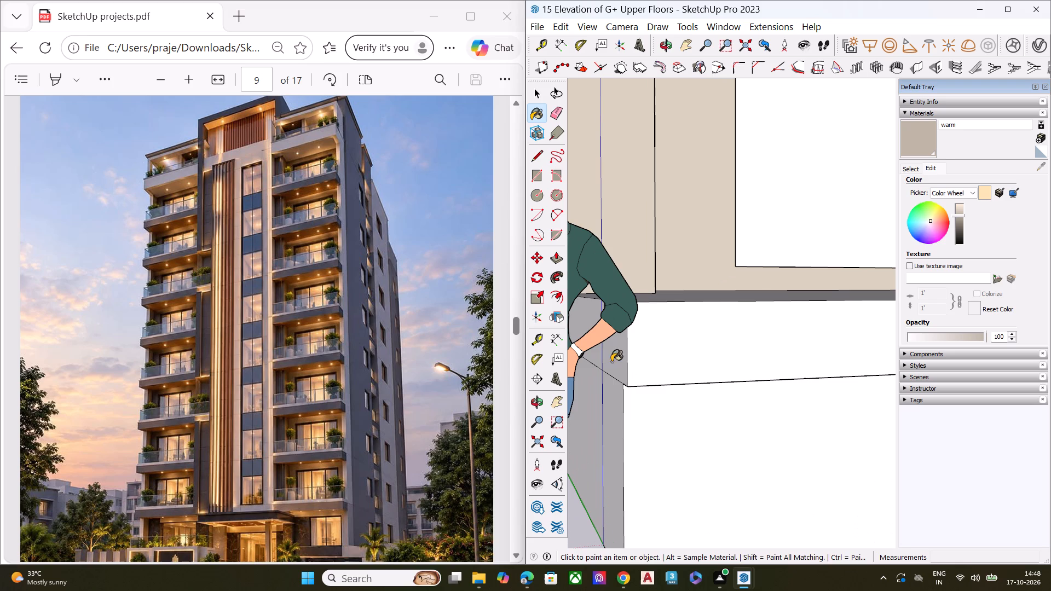
left_click(641, 355)
Examine the building's base, right-hand balconies and right side face from several angles to check the warm painting.
scroll(545, 373, "down", 3)
scroll(541, 376, "up", 1)
scroll(540, 377, "down", 9)
scroll(539, 378, "up", 2)
scroll(539, 378, "down", 5)
scroll(596, 372, "down", 9)
scroll(606, 374, "up", 1)
scroll(606, 374, "down", 9)
scroll(610, 372, "up", 2)
scroll(610, 372, "down", 5)
scroll(686, 337, "down", 5)
scroll(642, 346, "up", 1)
scroll(619, 350, "down", 2)
middle_click_drag(798, 284, 584, 309)
scroll(678, 282, "down", 2)
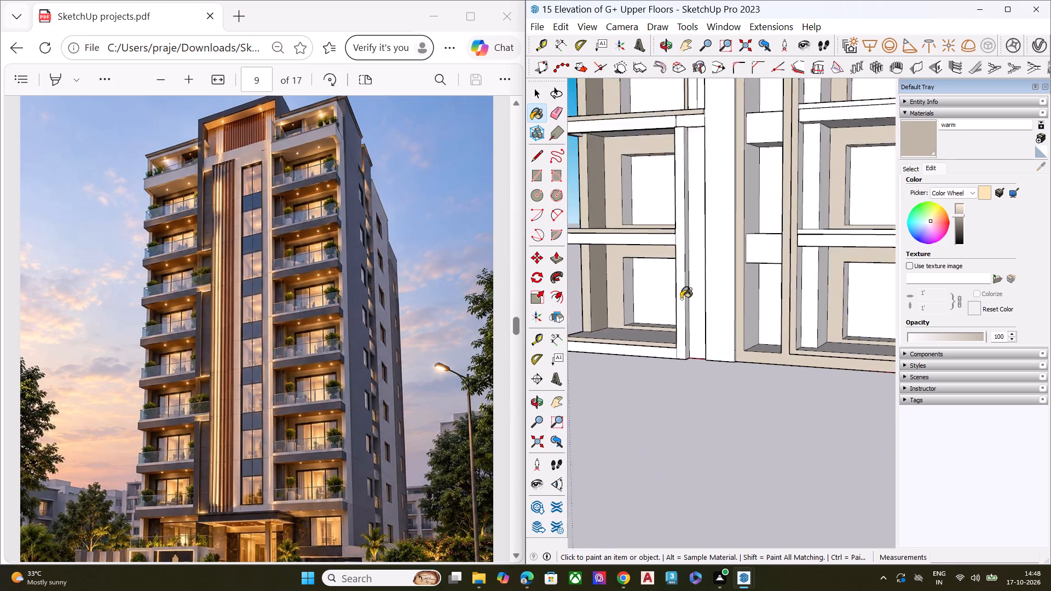
scroll(681, 299, "down", 2)
scroll(681, 293, "up", 1)
scroll(681, 297, "down", 3)
middle_click_drag(793, 380, 588, 393)
scroll(731, 384, "up", 8)
middle_click_drag(665, 366, 637, 346)
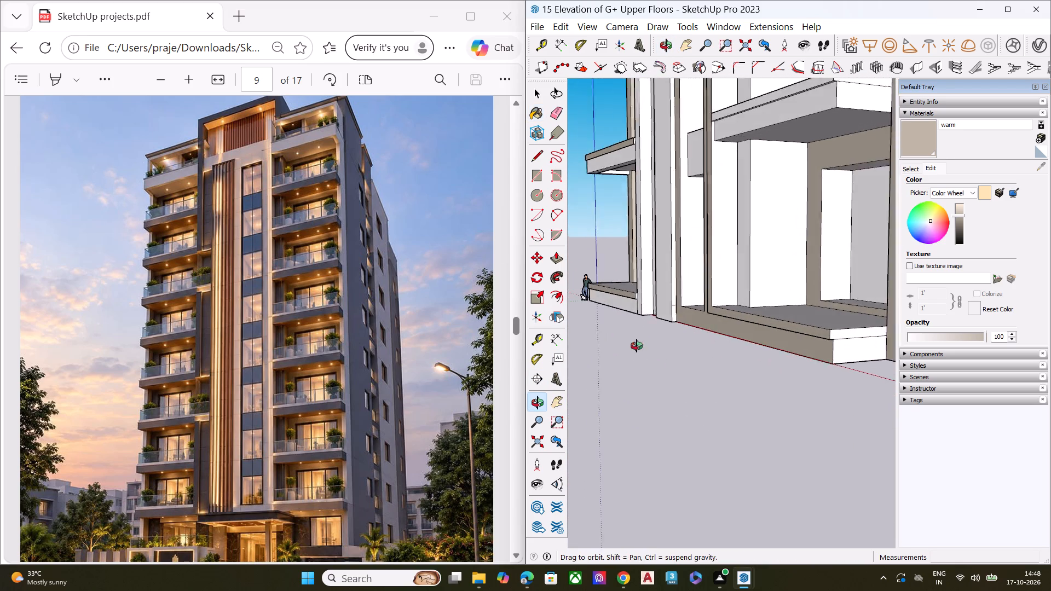
middle_click_drag(637, 346, 610, 343)
middle_click_drag(630, 337, 683, 309)
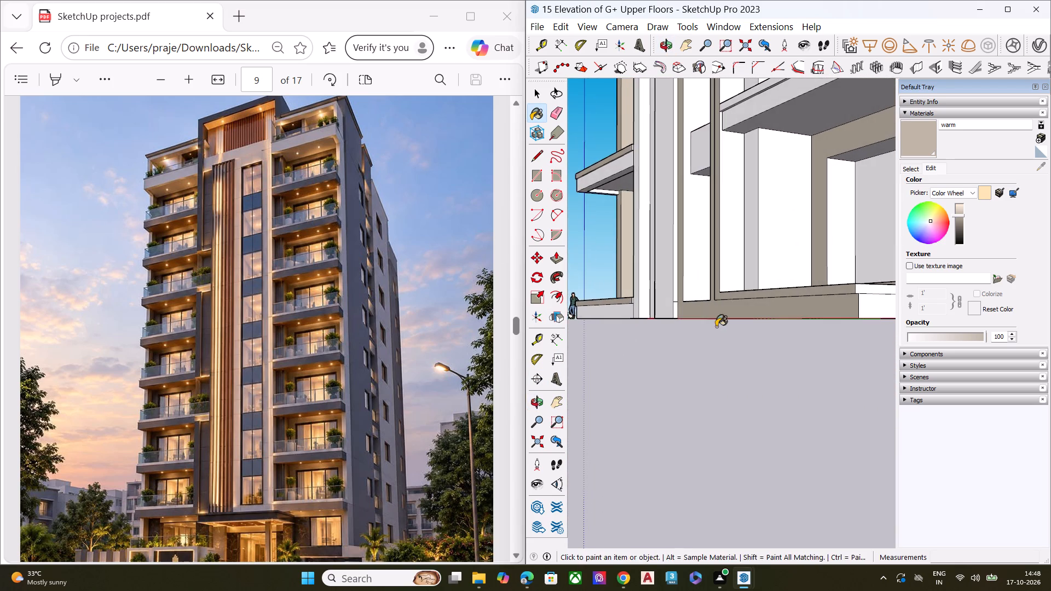
middle_click_drag(727, 343, 885, 482)
scroll(642, 439, "up", 2)
scroll(661, 385, "down", 7)
middle_click_drag(798, 412, 600, 361)
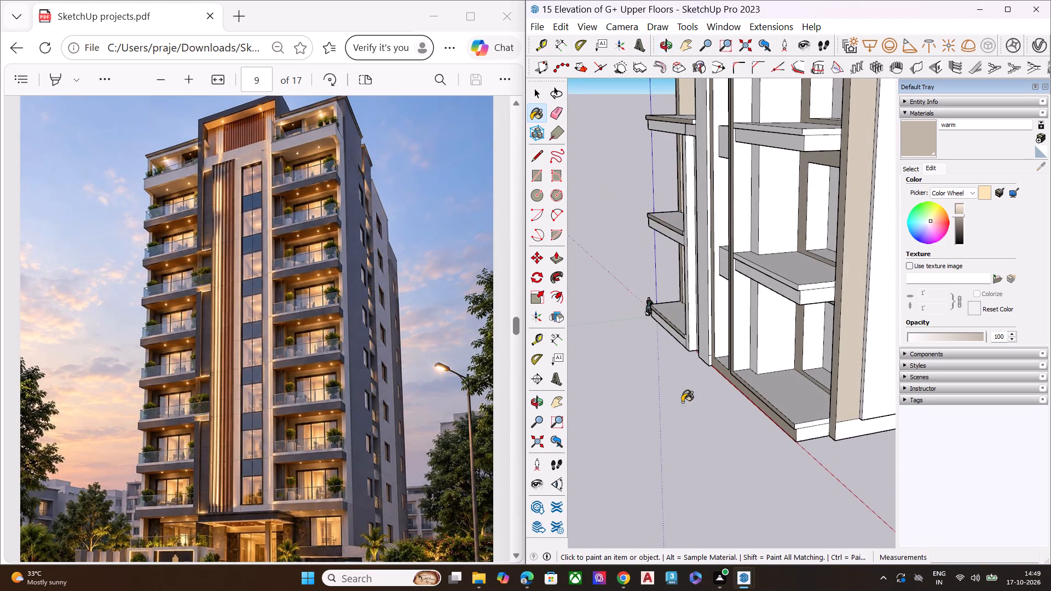
scroll(703, 407, "up", 10)
scroll(700, 421, "down", 8)
middle_click_drag(732, 433, 874, 317)
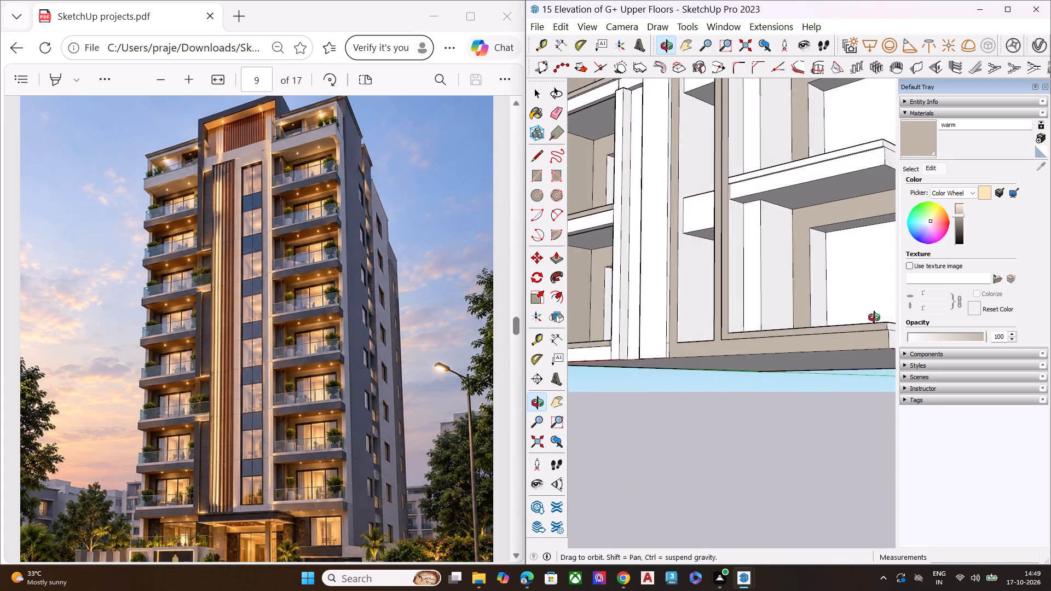
middle_click_drag(874, 317, 875, 318)
middle_click_drag(835, 339, 821, 343)
scroll(829, 341, "up", 6)
scroll(755, 358, "down", 1)
middle_click_drag(702, 366, 657, 395)
scroll(676, 389, "down", 11)
scroll(692, 404, "up", 1)
scroll(692, 404, "down", 10)
scroll(694, 413, "up", 1)
scroll(695, 415, "down", 4)
middle_click_drag(695, 417, 787, 408)
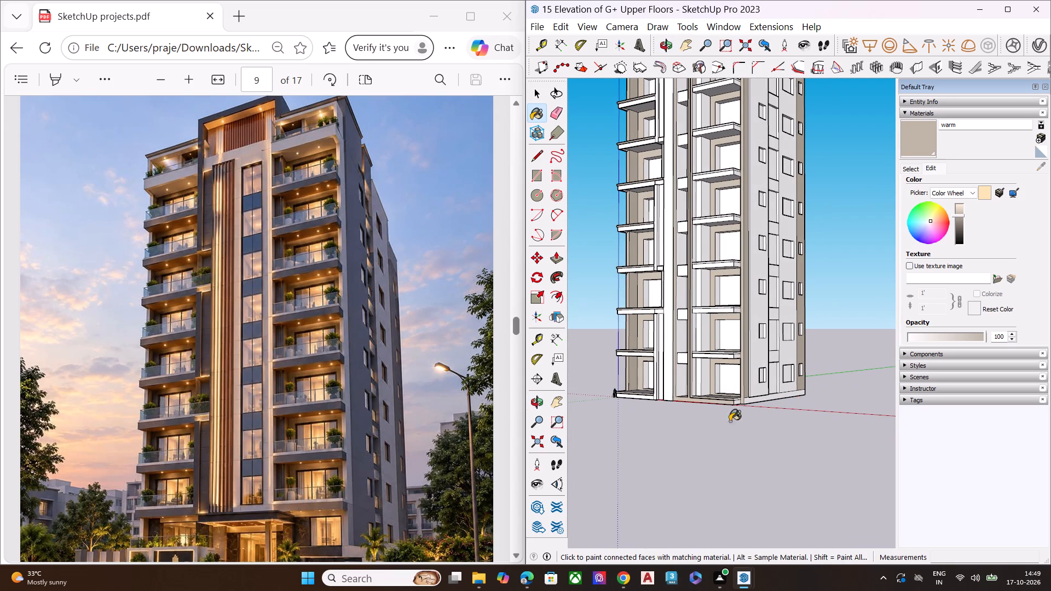
scroll(685, 447, "down", 8)
scroll(692, 451, "up", 1)
middle_click_drag(692, 451, 608, 436)
scroll(636, 412, "up", 9)
scroll(667, 395, "down", 10)
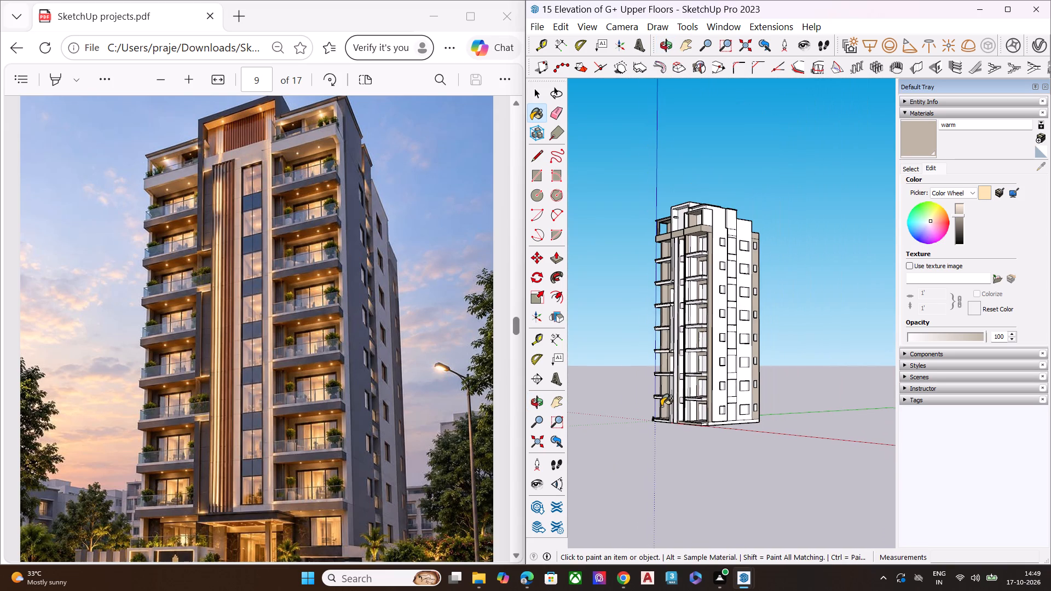
Undo the most recent warm paint fills on the thin edge strips of the left balcony slabs.
key("ctrl+z")
key("ctrl+z")
key("ctrl+z")
key("ctrl+z")
key("ctrl+z")
key("ctrl+z")
key("ctrl+z")
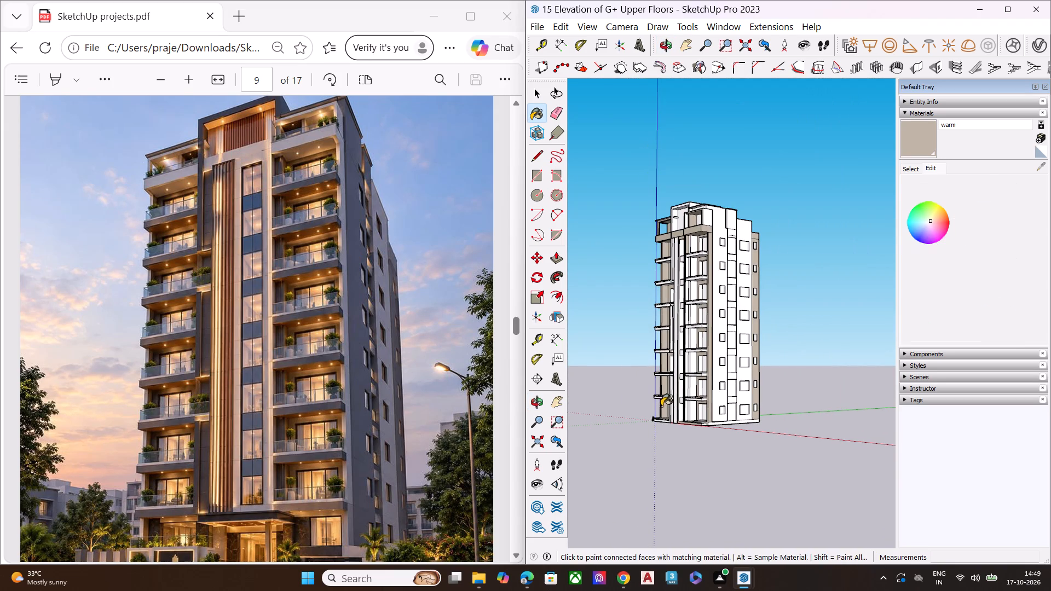
key("ctrl+z")
key("ctrl+z")
key("ctrl+z")
scroll(708, 408, "up", 12, "ctrl")
middle_click_drag(690, 407, 703, 390, "ctrl")
key("ctrl+z")
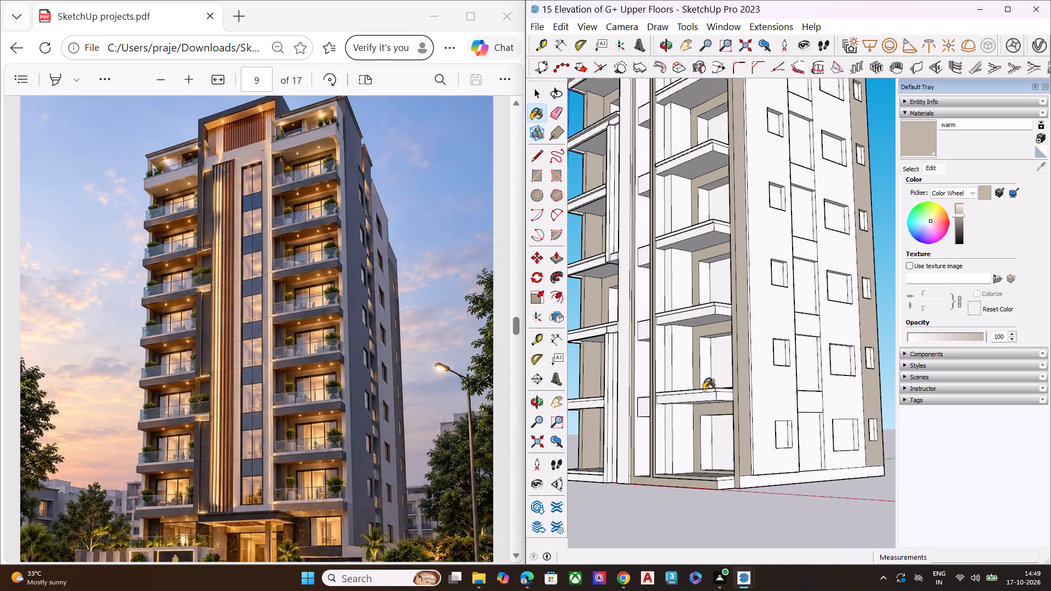
Undo the warm paint fills back through those on the rear vertical wall strip of the right side face.
key("ctrl+z")
key("ctrl+z")
key("ctrl+z")
key("ctrl+z")
key("ctrl+z")
key("ctrl+z")
key("ctrl+z")
key("ctrl+z")
key("ctrl+z")
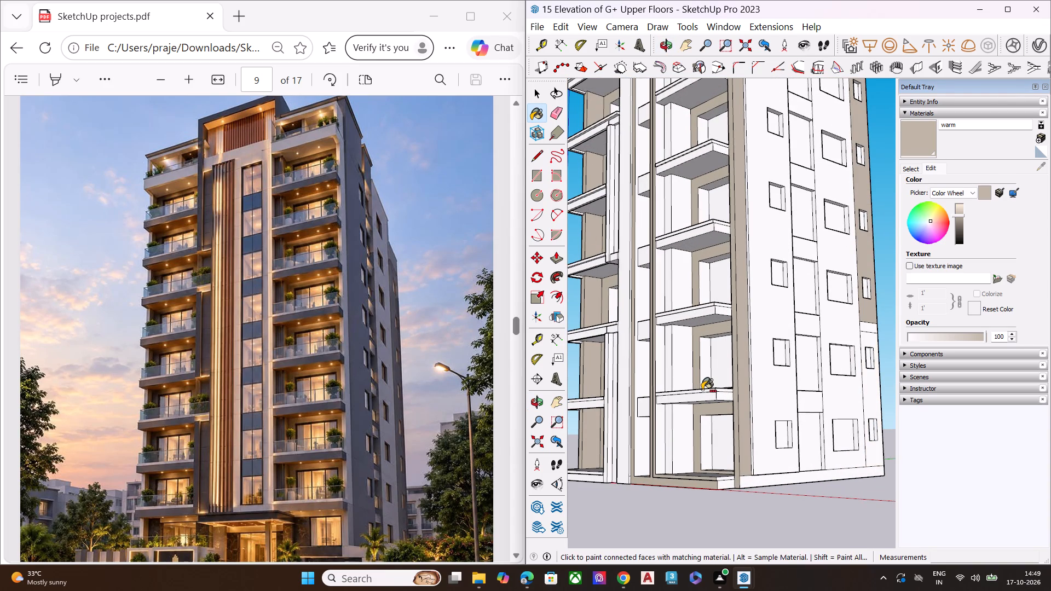
key("ctrl+z")
key("ctrl+z")
key("ctrl+z")
key("ctrl+z")
key("ctrl+z")
key("ctrl+z")
key("ctrl+z")
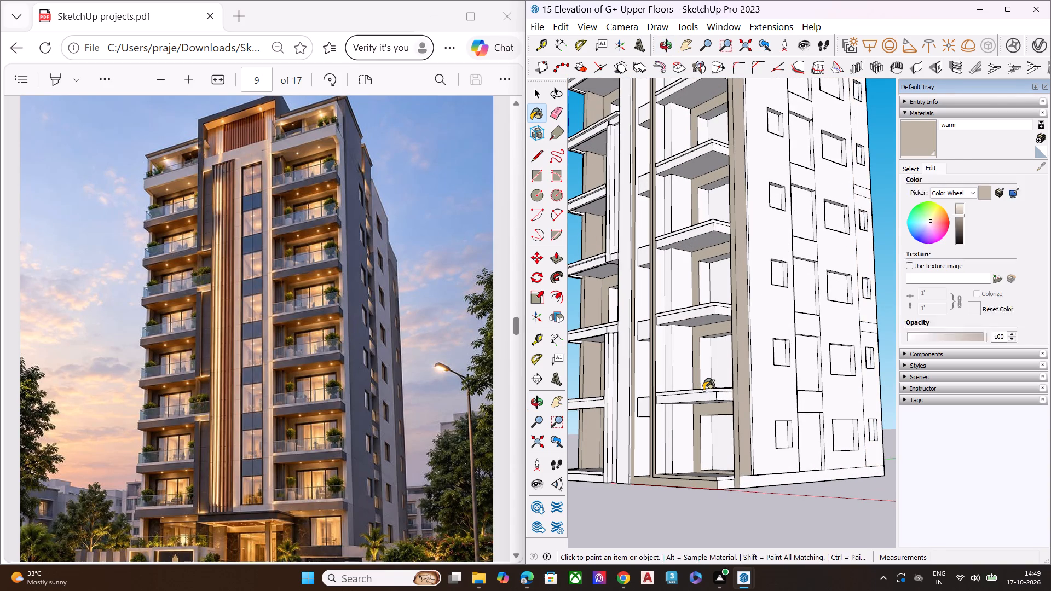
Undo the earlier warm paint fills back through those on the inner walls of the lower right-hand balconies.
key("ctrl+z")
key("ctrl+z")
key("ctrl+z")
key("ctrl+z")
key("ctrl+z")
key("ctrl+z")
key("ctrl+z")
key("ctrl+z")
key("ctrl+z")
key("ctrl+z")
key("ctrl+z")
key("ctrl+z")
key("ctrl+z")
key("ctrl+z")
key("ctrl+z")
key("ctrl+z")
key("ctrl+z")
key("ctrl+z")
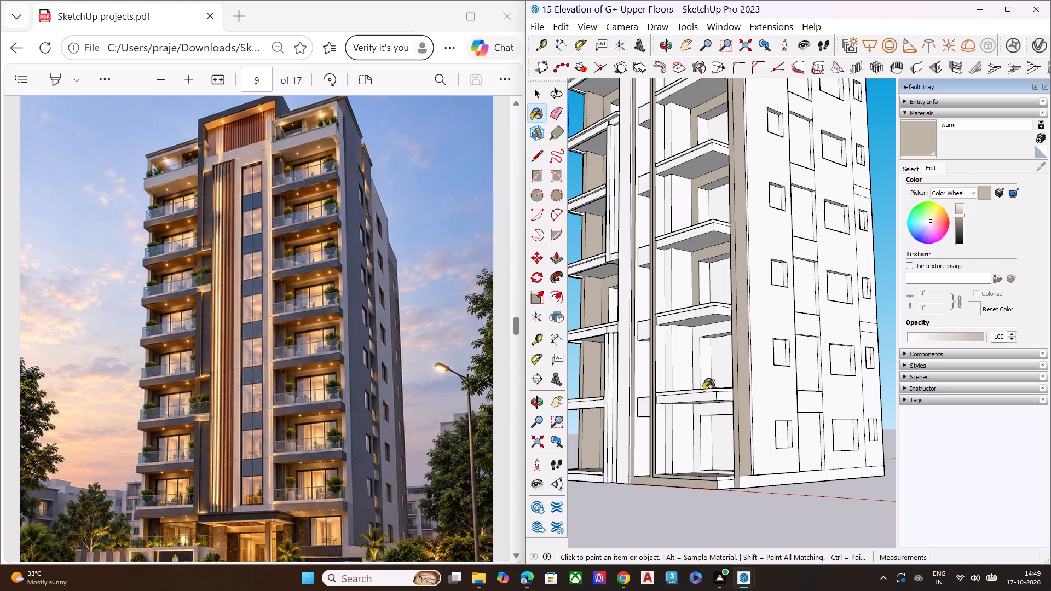
Undo the warm paint fills on the right corner column, the vertical strips beside the right-hand balconies and the right-hand top band.
key("ctrl+z")
key("ctrl+z")
key("ctrl+z")
key("ctrl+z")
key("ctrl+z")
key("ctrl+z")
key("ctrl+z")
key("ctrl+z")
key("ctrl+z")
key("ctrl+z")
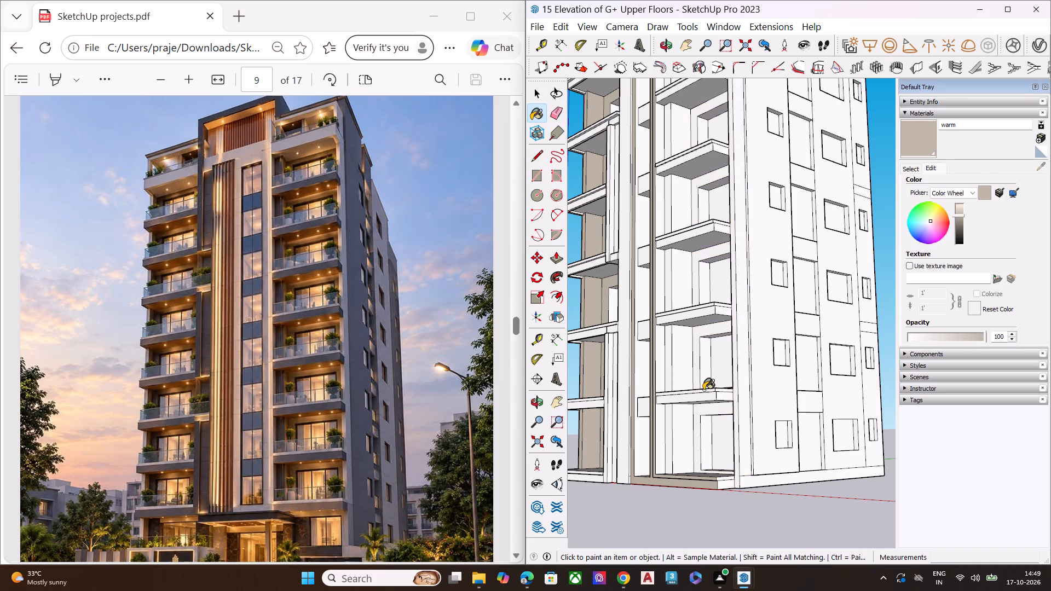
key("ctrl+z")
key("ctrl+z")
key("ctrl+z")
key("ctrl+z")
key("ctrl+z")
key("ctrl+z")
Paint the thin upper edge strips, front and outer side, of the first two left balcony slabs below the top band with warm.
scroll(714, 448, "down", 6)
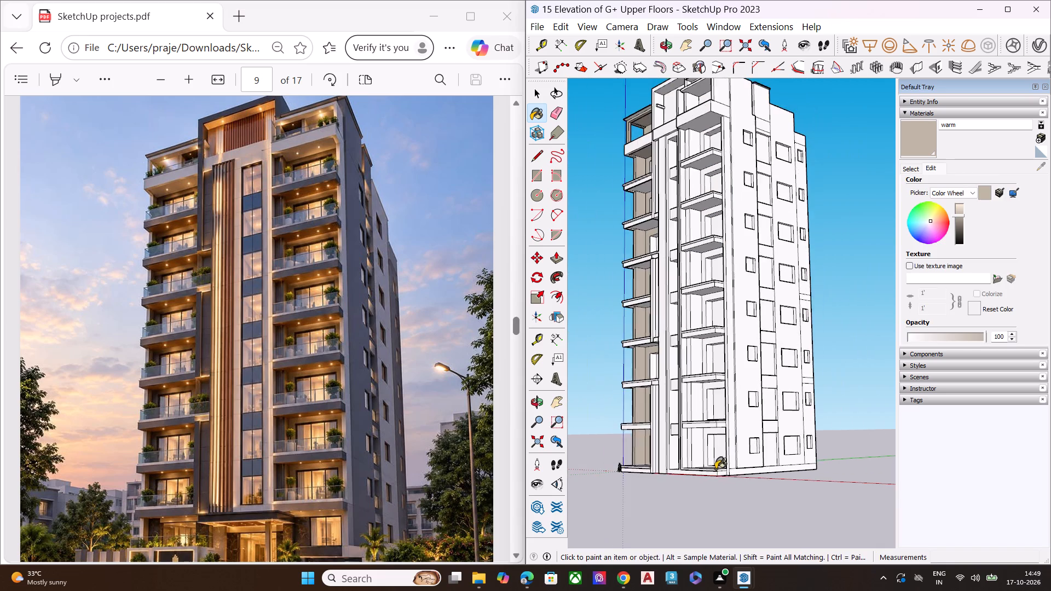
scroll(715, 469, "down", 1)
middle_click_drag(675, 419, 958, 457)
scroll(958, 457, "down", 1)
middle_click_drag(673, 395, 909, 323)
scroll(671, 173, "up", 2)
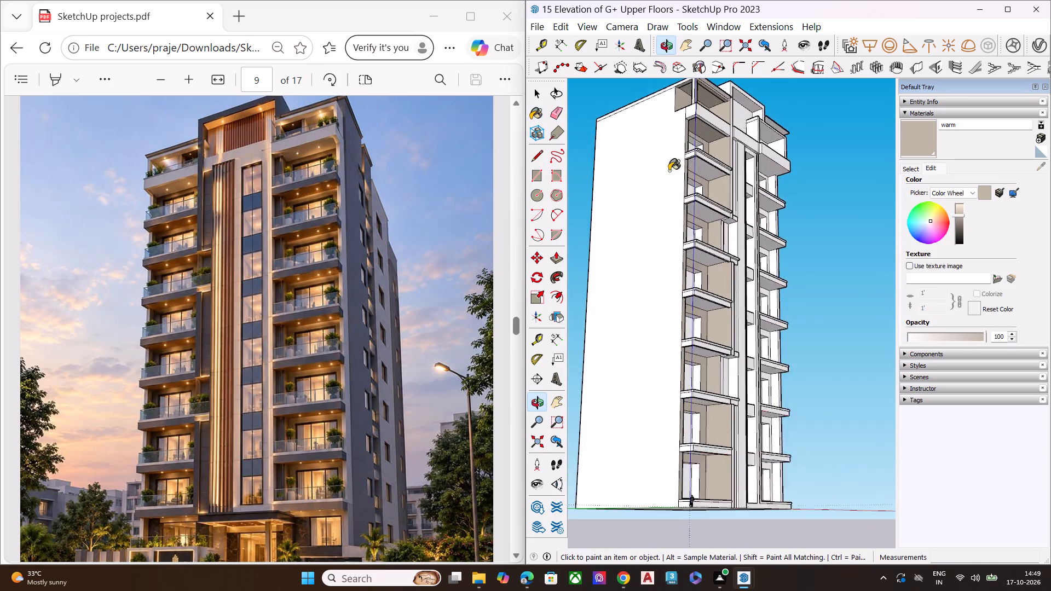
scroll(669, 171, "up", 7)
scroll(659, 162, "down", 8)
middle_click_drag(685, 415, 684, 476)
scroll(686, 421, "up", 10)
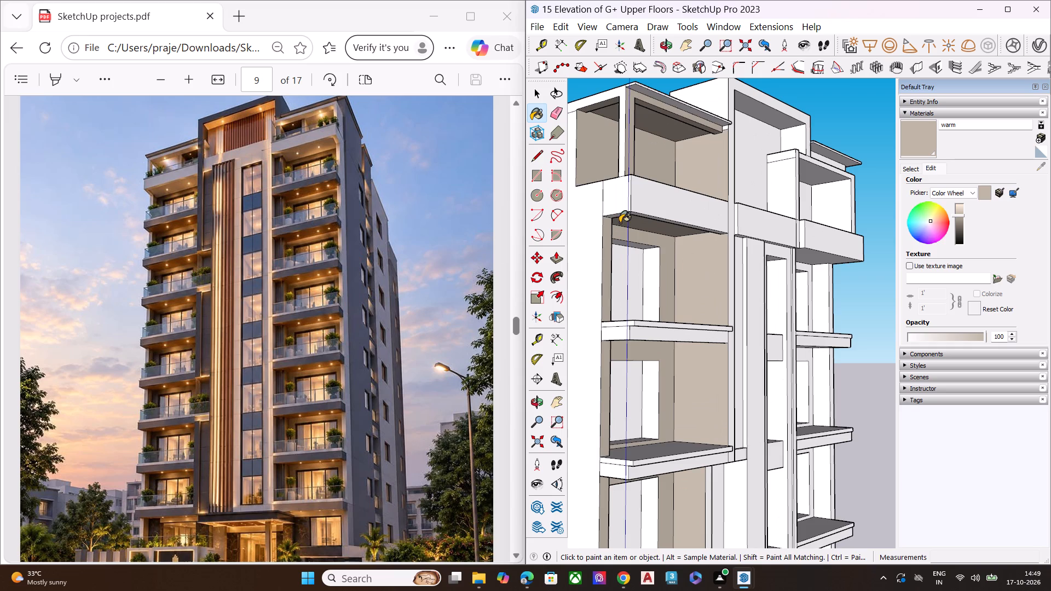
scroll(623, 275, "up", 2)
scroll(623, 313, "down", 1)
scroll(619, 321, "up", 5)
left_click(625, 331)
left_click(662, 332)
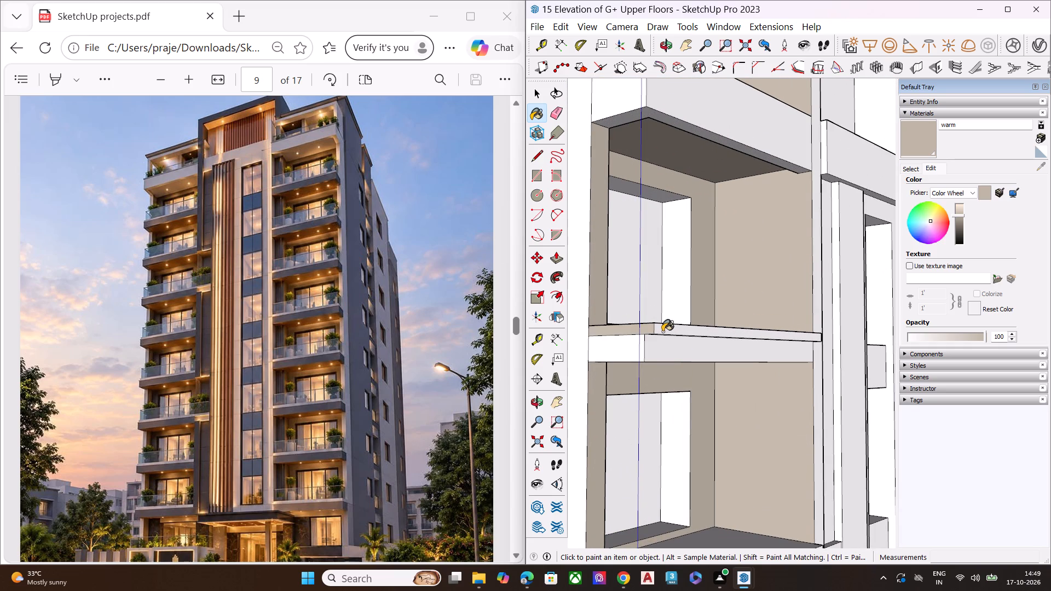
scroll(647, 313, "down", 7)
scroll(635, 453, "up", 8)
left_click(653, 407)
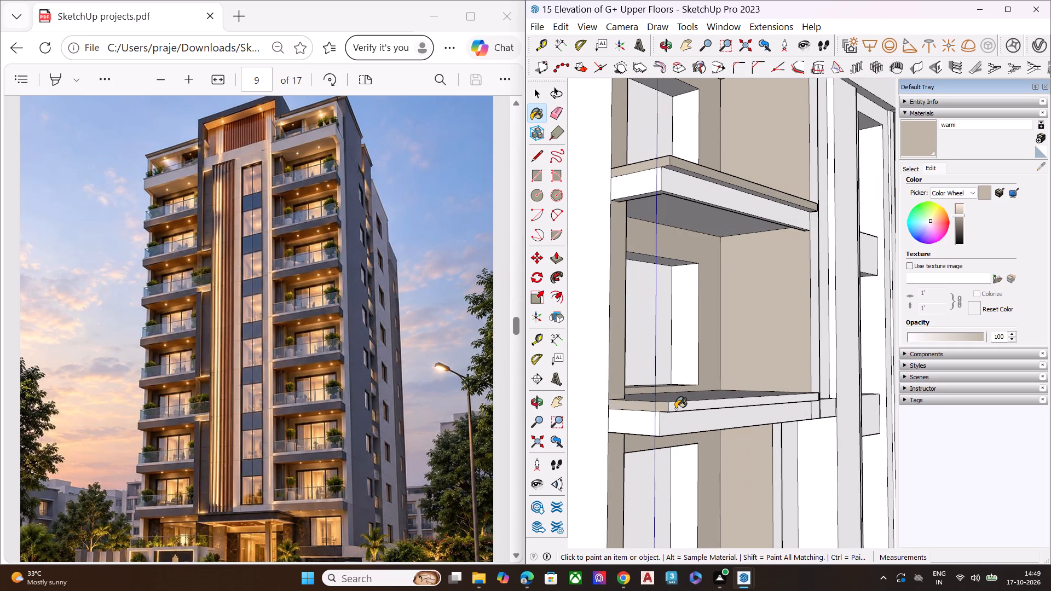
left_click(675, 409)
Paint the thin upper edge strips, front and outer side, of the third left balcony slab below the top band with warm.
scroll(654, 378, "down", 7)
scroll(654, 377, "up", 1)
scroll(654, 377, "down", 5)
scroll(656, 467, "up", 3)
scroll(654, 472, "down", 2)
scroll(653, 474, "up", 13)
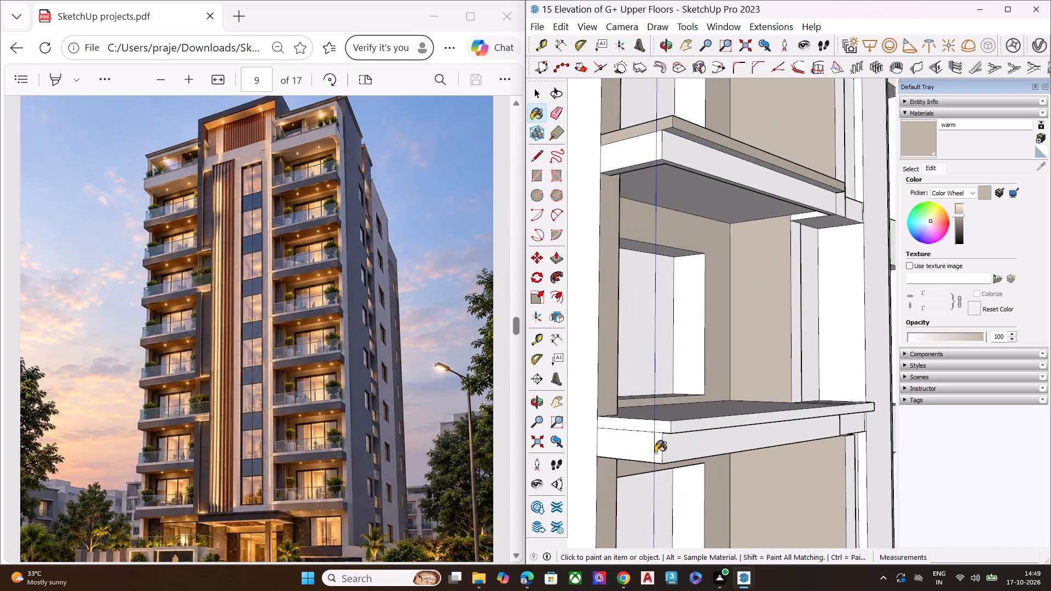
scroll(655, 453, "up", 2)
left_click(650, 420)
left_click(680, 423)
Paint the thin upper edge strips, front and outer side, of the fourth left balcony slab below the top band with warm.
scroll(637, 410, "down", 4)
scroll(637, 409, "up", 1)
scroll(637, 409, "down", 5)
scroll(637, 409, "up", 1)
scroll(637, 409, "down", 3)
scroll(637, 409, "up", 1)
scroll(637, 409, "down", 3)
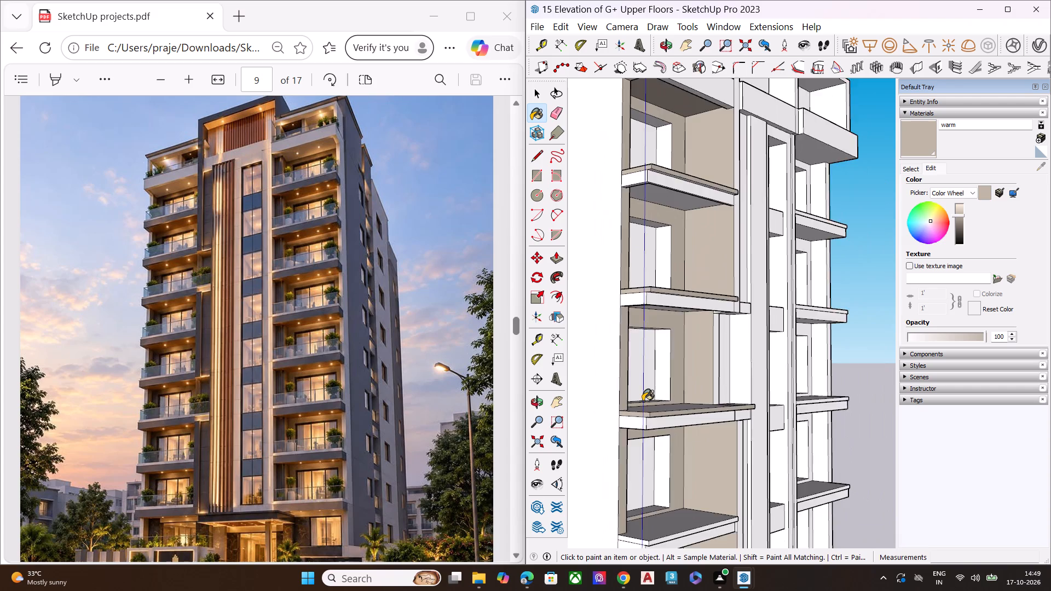
scroll(643, 401, "up", 1)
scroll(643, 401, "down", 7)
scroll(636, 506, "up", 6)
scroll(636, 506, "down", 1)
scroll(636, 507, "up", 5)
scroll(642, 487, "down", 2)
scroll(642, 487, "up", 3)
scroll(642, 487, "down", 2)
scroll(642, 487, "up", 1)
left_click(663, 425)
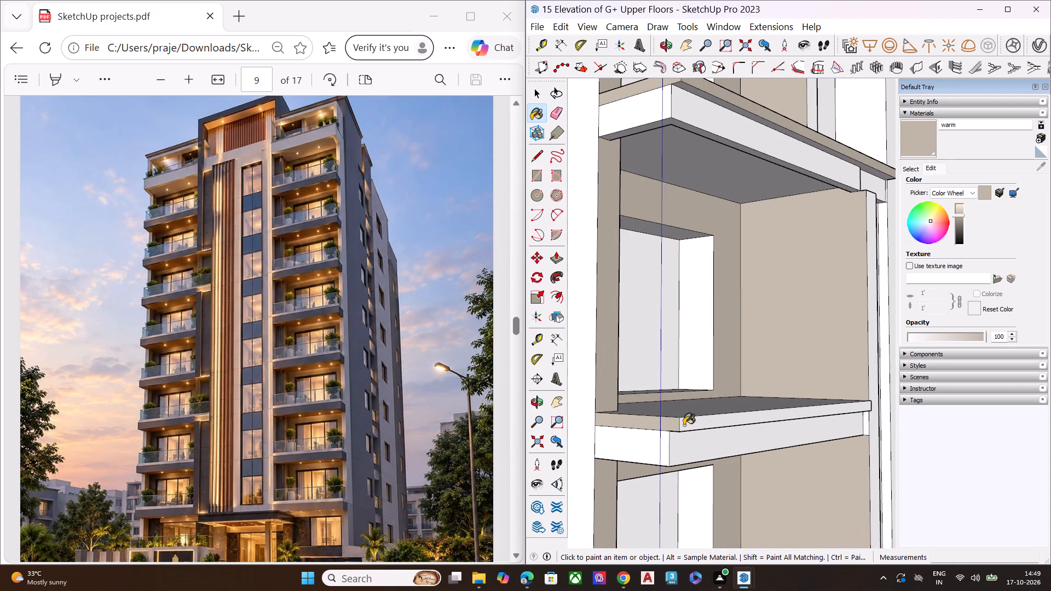
left_click(684, 425)
Paint the thin upper edge strips, front and outer side, of the fifth left balcony slab below the top band with warm.
scroll(648, 425, "down", 14)
scroll(648, 426, "up", 4)
scroll(648, 426, "down", 2)
scroll(647, 497, "up", 1)
scroll(646, 450, "down", 3)
scroll(646, 450, "up", 3)
scroll(646, 450, "down", 1)
scroll(646, 450, "up", 1)
scroll(646, 450, "down", 1)
scroll(659, 571, "up", 2)
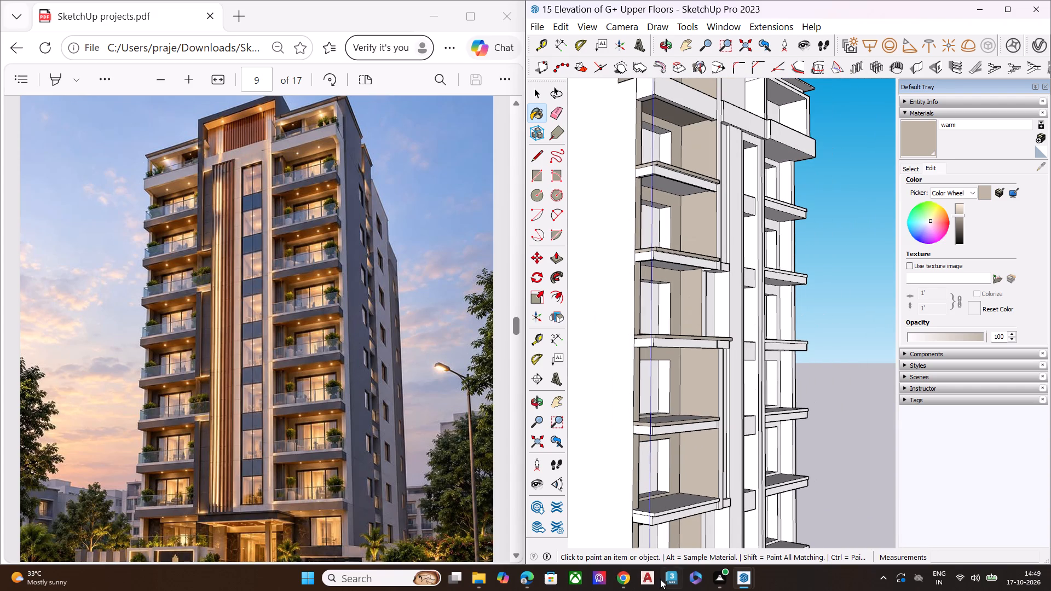
scroll(660, 579, "up", 1)
scroll(660, 579, "down", 1)
scroll(660, 579, "up", 6)
scroll(663, 529, "up", 10)
scroll(626, 517, "down", 1)
scroll(626, 517, "up", 2)
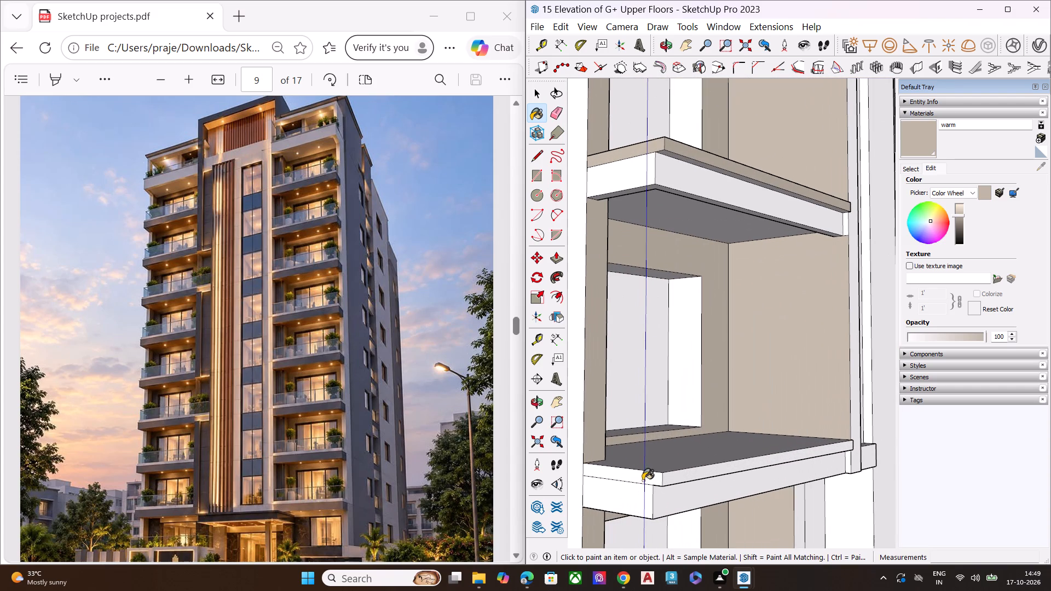
left_click(643, 480)
left_click(672, 475)
Paint the thin upper edge strips, front and outer side, of the sixth left balcony slab below the top band with warm.
scroll(624, 467, "down", 2)
scroll(624, 467, "up", 1)
scroll(624, 467, "down", 10)
scroll(633, 461, "up", 1)
scroll(633, 461, "down", 7)
scroll(683, 438, "down", 3)
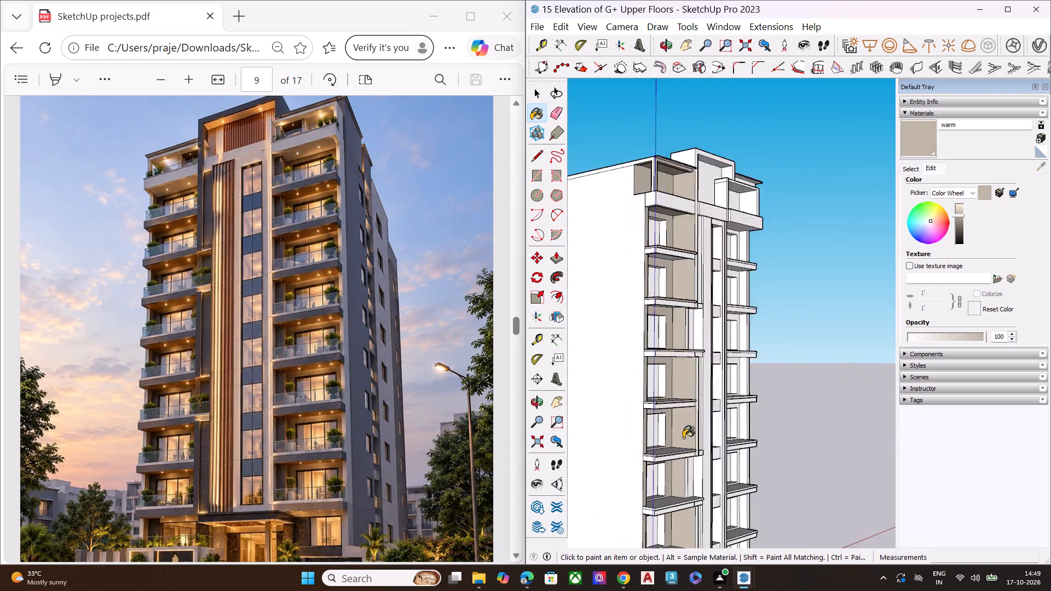
scroll(683, 438, "down", 7)
scroll(638, 523, "up", 3)
scroll(637, 523, "down", 1)
scroll(637, 523, "up", 7)
scroll(686, 486, "up", 3)
scroll(686, 485, "down", 2)
scroll(686, 485, "up", 15)
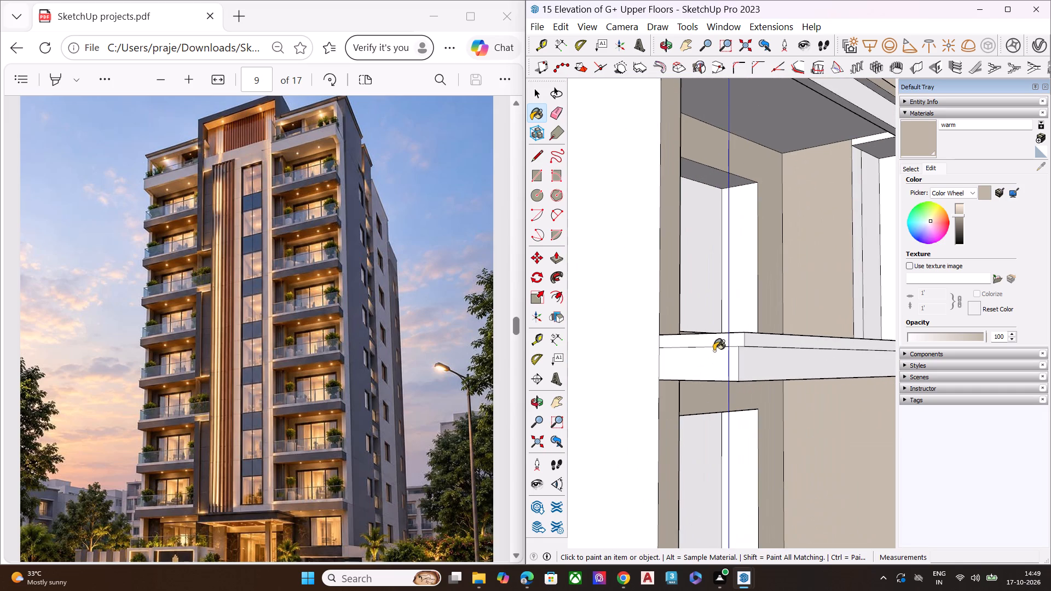
left_click(719, 340)
left_click(752, 338)
Paint the thin upper edge strips, front and outer side, of the ground-level left balcony slab and the one above it with warm.
scroll(642, 347, "down", 16)
scroll(674, 338, "up", 1)
scroll(674, 338, "down", 2)
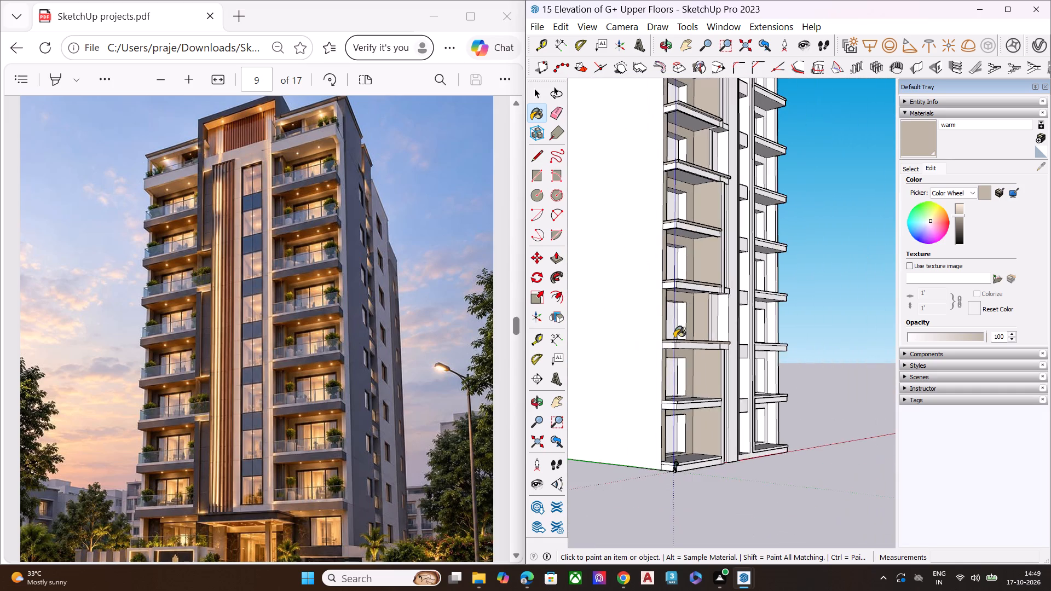
scroll(674, 443, "up", 9)
scroll(676, 509, "up", 6)
scroll(676, 510, "down", 1)
scroll(676, 510, "up", 2)
left_click(661, 485)
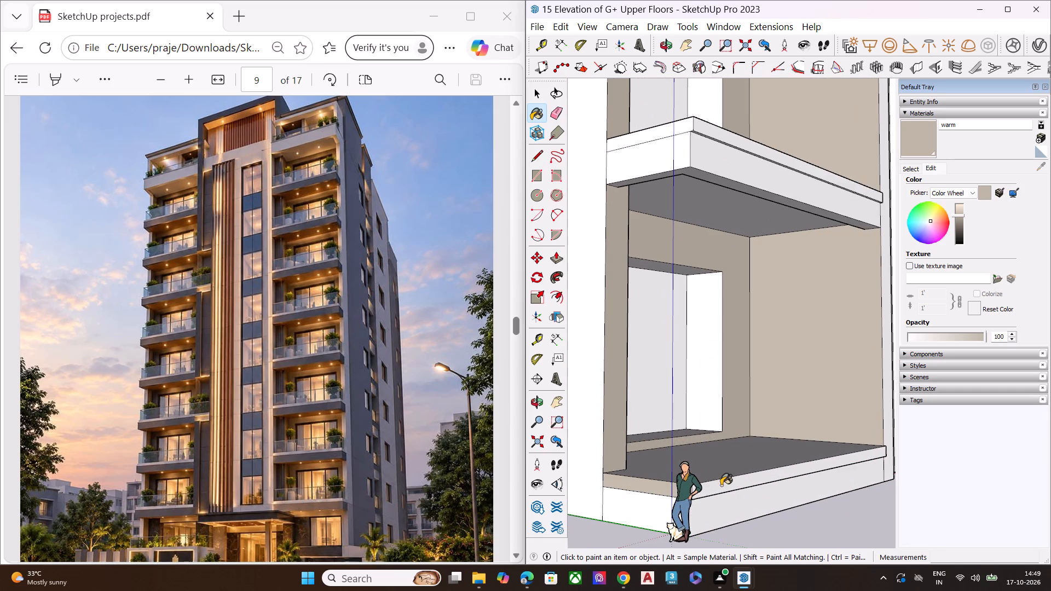
left_click(721, 485)
left_click(675, 129)
left_click(707, 129)
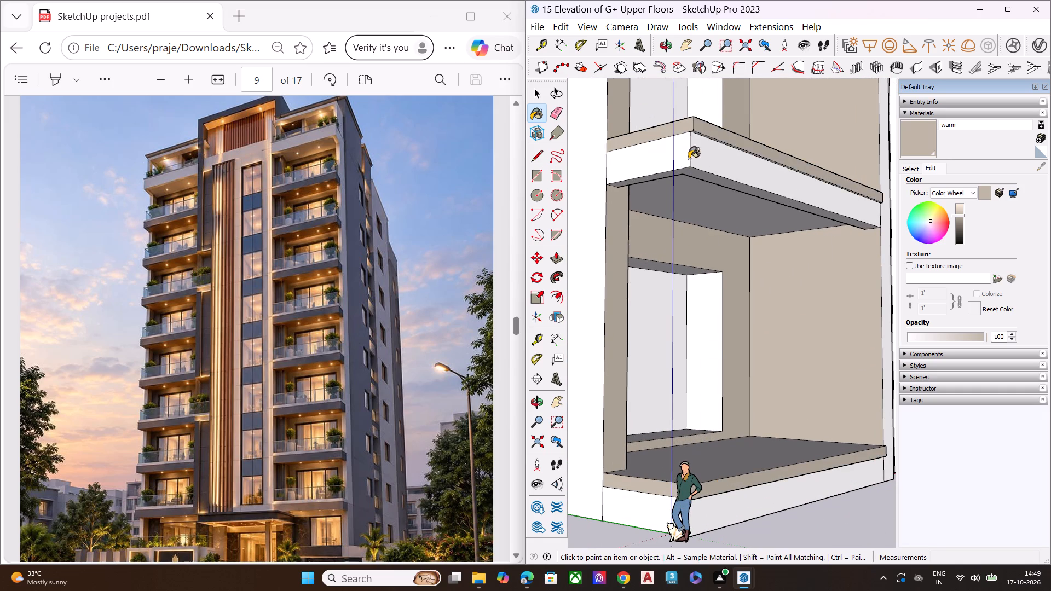
Push the front face of the middle section of the top band back 10 5/16".
scroll(657, 346, "down", 4)
scroll(666, 361, "up", 1)
scroll(670, 367, "down", 3)
middle_click_drag(779, 392, 643, 443)
scroll(729, 427, "down", 4)
scroll(729, 427, "up", 1)
scroll(729, 427, "down", 3)
middle_click_drag(754, 431, 729, 447)
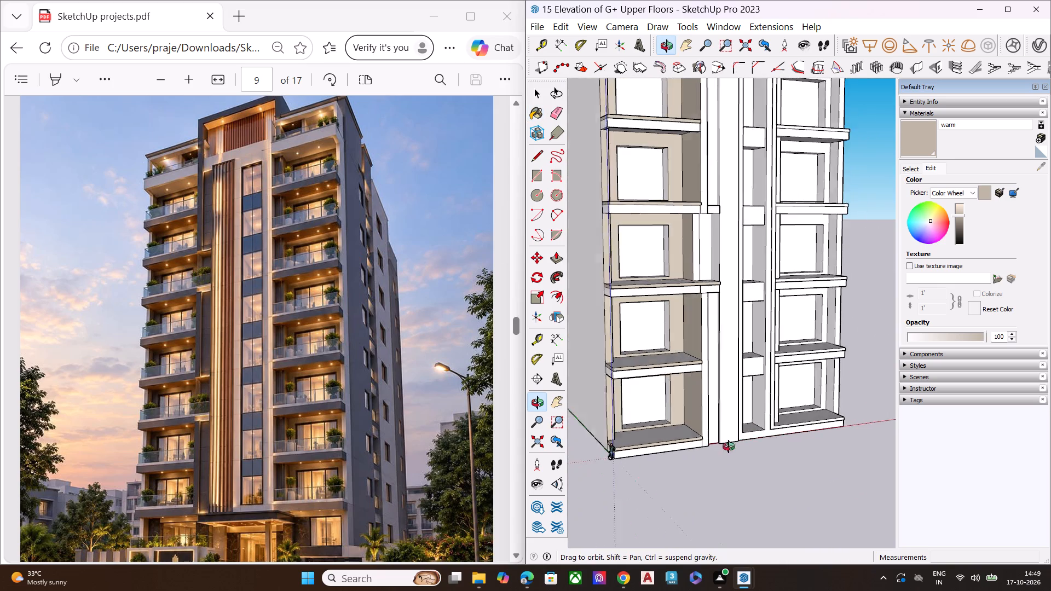
middle_click_drag(729, 447, 535, 515)
middle_click_drag(753, 449, 605, 456)
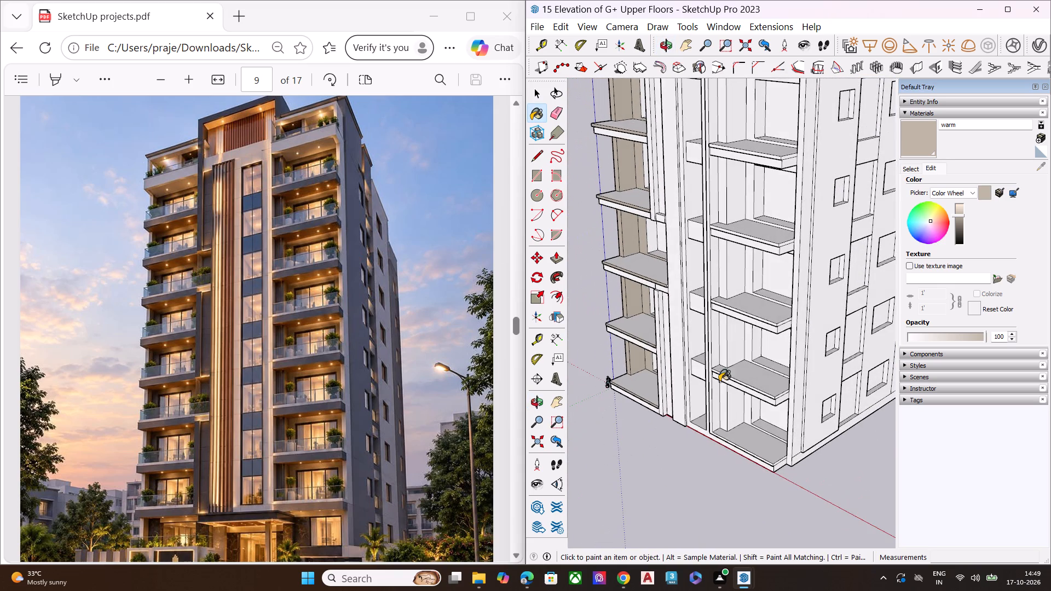
scroll(704, 395, "down", 7)
scroll(711, 409, "up", 1)
scroll(717, 409, "down", 1)
middle_click_drag(714, 402, 687, 388)
scroll(682, 388, "up", 3)
scroll(686, 415, "down", 8)
middle_click_drag(720, 446, 700, 412)
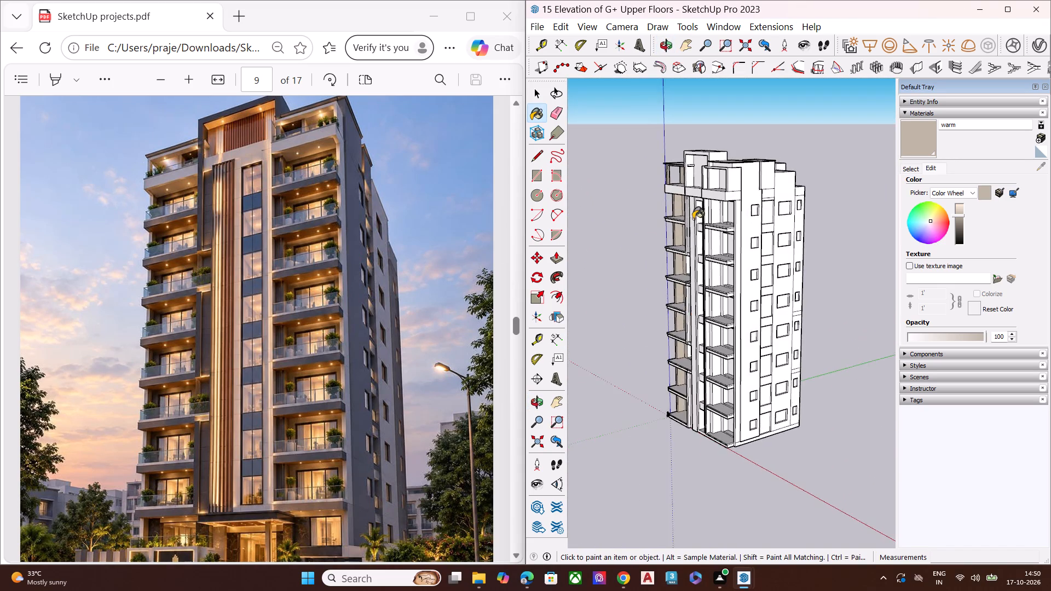
scroll(693, 199, "up", 8)
scroll(621, 232, "up", 5)
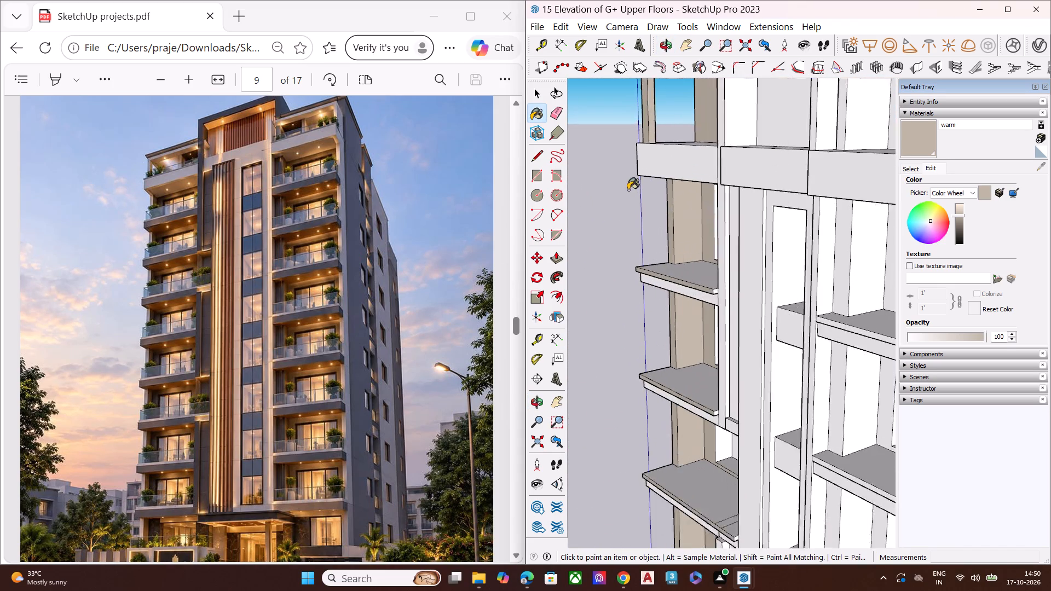
scroll(628, 190, "up", 2)
middle_click_drag(731, 202, 742, 390)
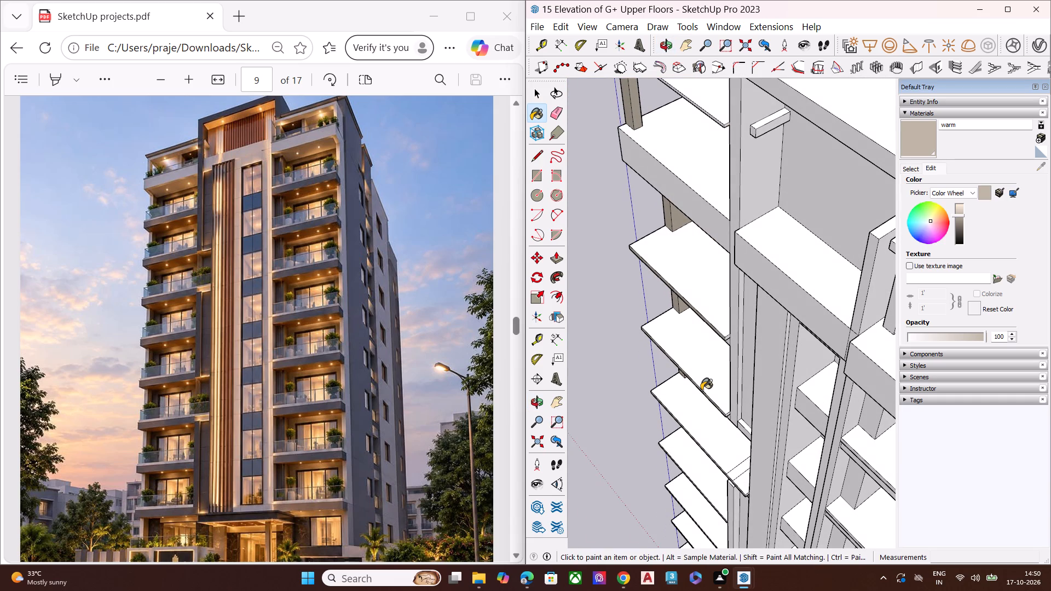
key("space")
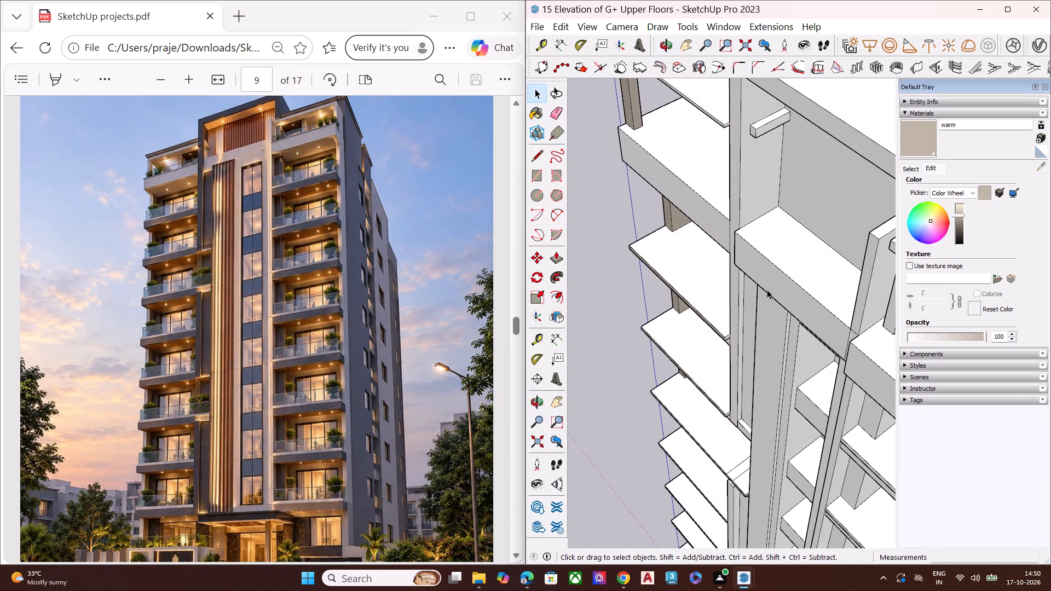
left_click(767, 289)
left_click(758, 257)
key("p")
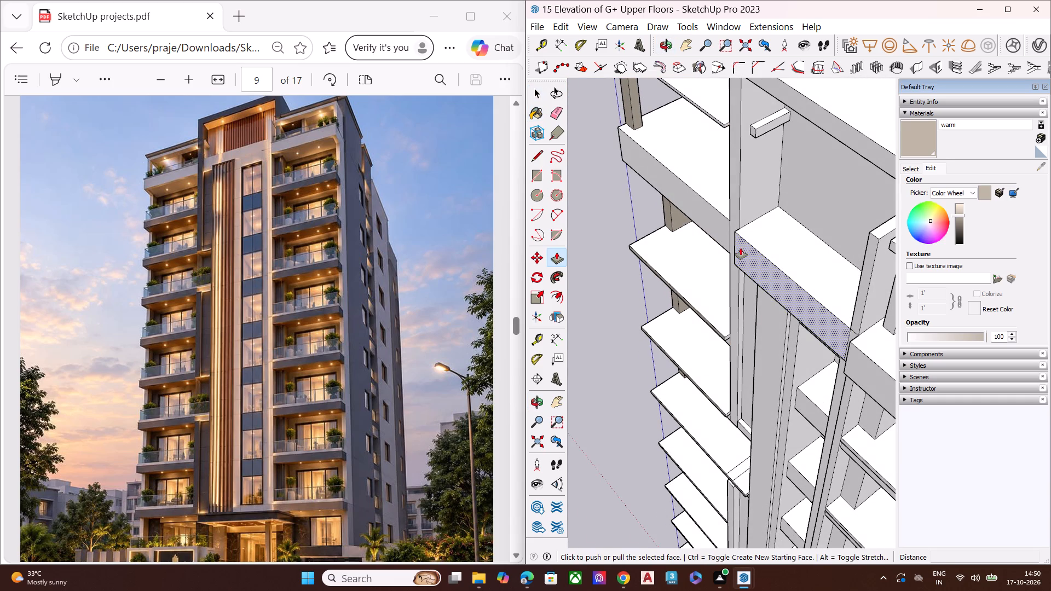
left_click(734, 230)
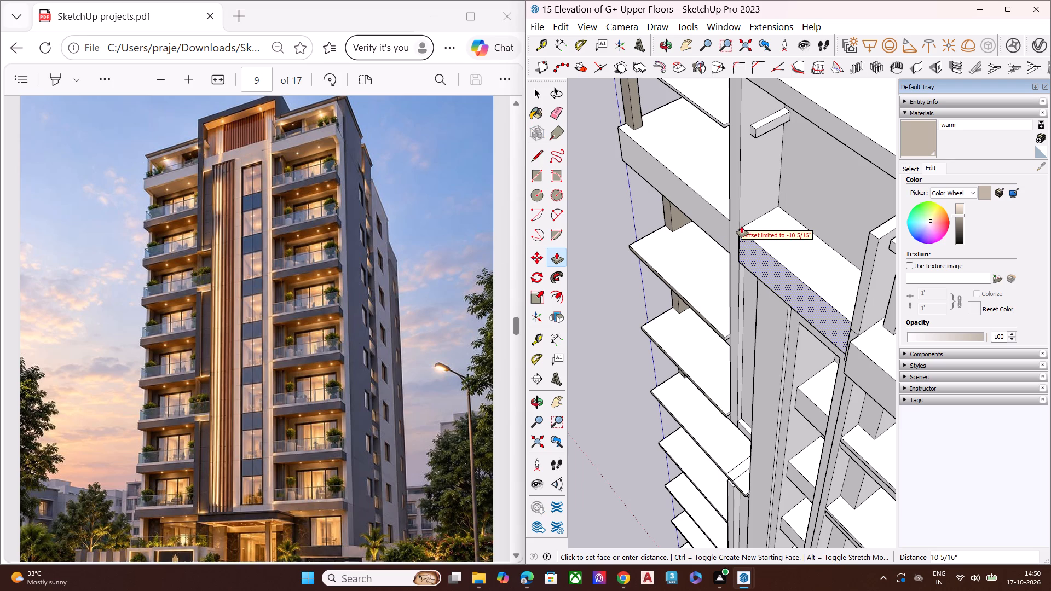
left_click(738, 209)
key("space")
scroll(724, 258, "down", 7)
left_click(634, 267)
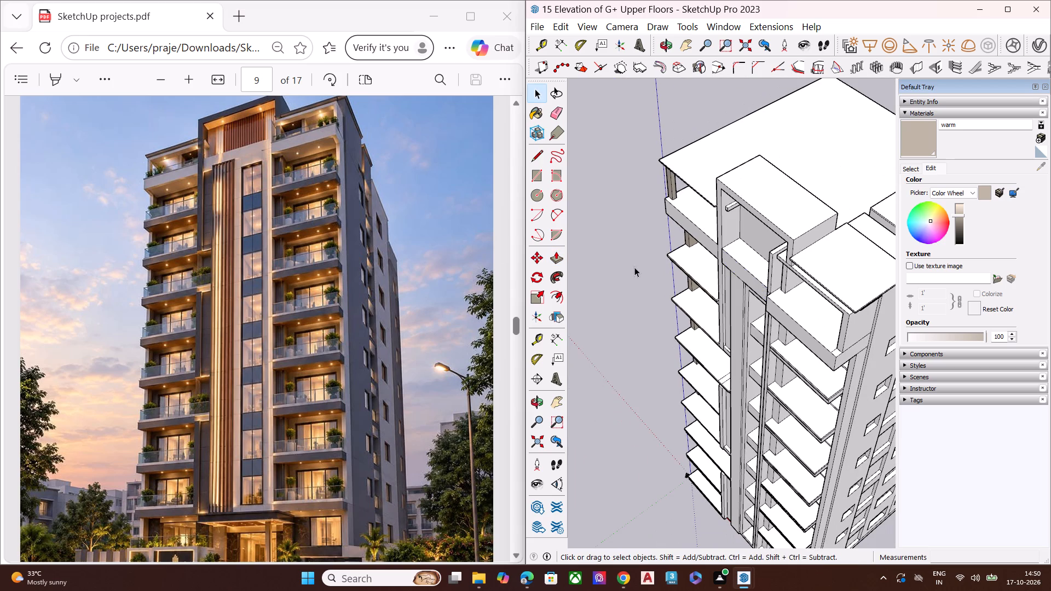
Paint the front faces of the left, middle and right top band sections and the right section's outer side with warm.
middle_click_drag(794, 365, 792, 178)
scroll(784, 225, "up", 1)
left_click(917, 142)
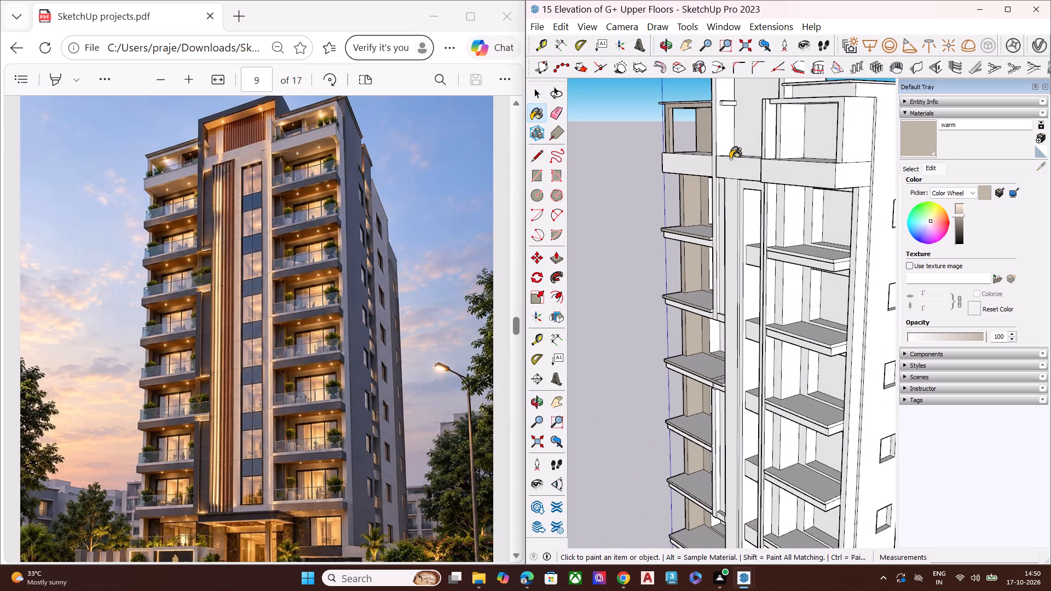
scroll(697, 163, "up", 6)
left_click(690, 165)
left_click(785, 172)
scroll(712, 198, "down", 5)
left_click(824, 194)
scroll(738, 223, "down", 3)
middle_click_drag(790, 247, 755, 244)
scroll(807, 222, "up", 4)
left_click(827, 207)
Paint both visible faces of the right corner column below the top band with warm.
left_click(842, 229)
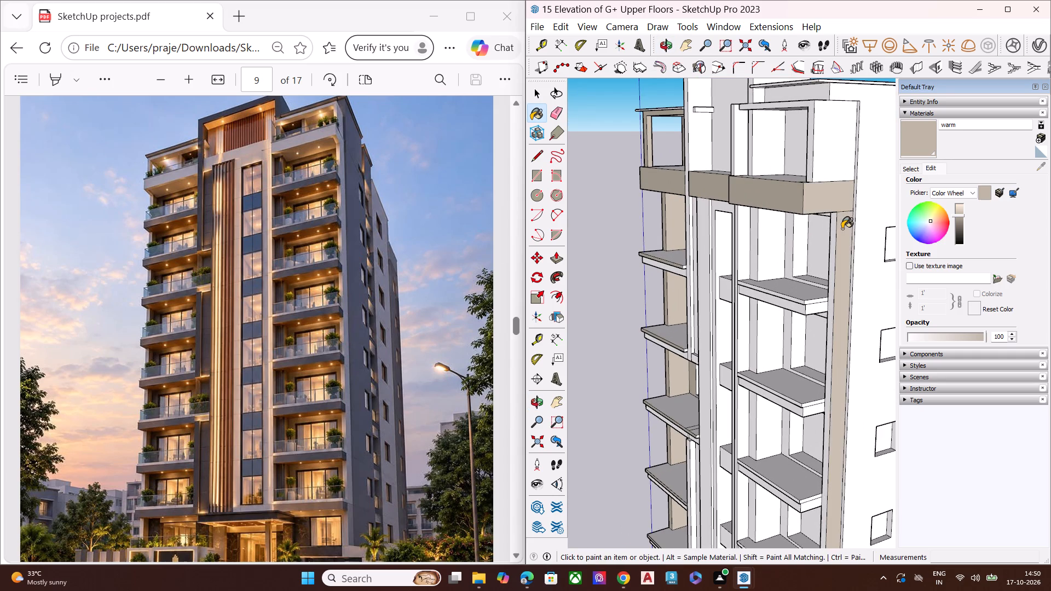
middle_click_drag(836, 237, 886, 95)
scroll(882, 101, "up", 6)
left_click(836, 186)
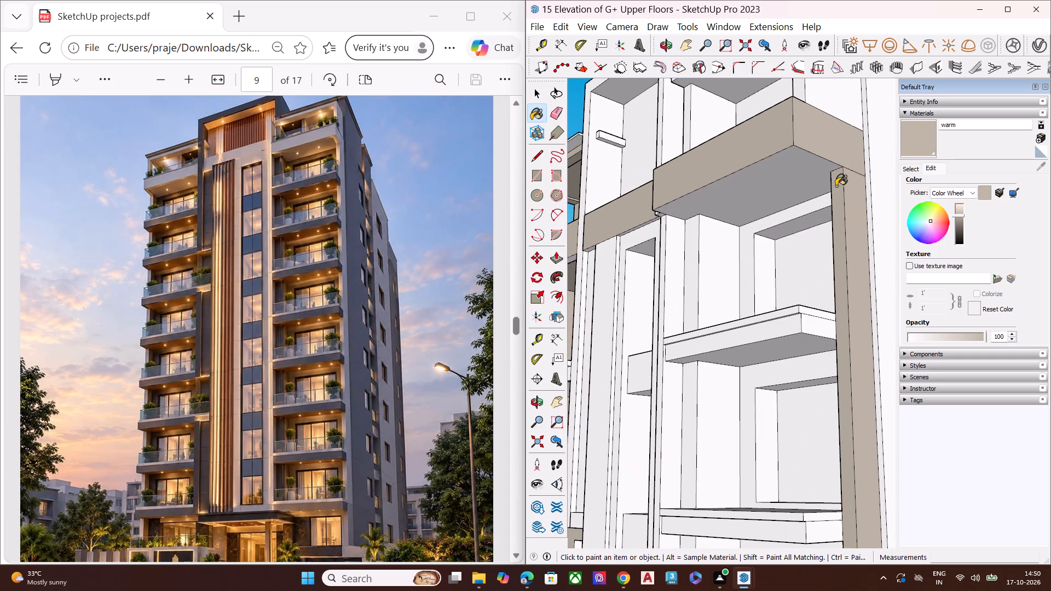
Paint the back wall around the window of the right-hand balcony directly below the top band with warm.
scroll(692, 226, "down", 7)
middle_click_drag(715, 231, 757, 225)
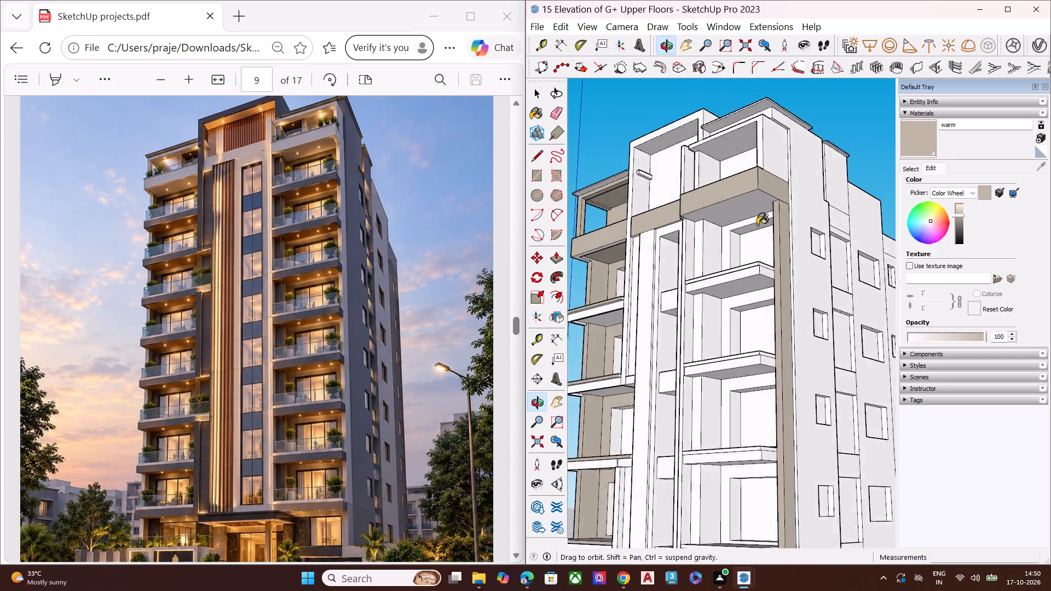
scroll(757, 225, "up", 2)
middle_click_drag(757, 225, 757, 225)
scroll(757, 225, "down", 1)
scroll(757, 225, "up", 5)
left_click(721, 223)
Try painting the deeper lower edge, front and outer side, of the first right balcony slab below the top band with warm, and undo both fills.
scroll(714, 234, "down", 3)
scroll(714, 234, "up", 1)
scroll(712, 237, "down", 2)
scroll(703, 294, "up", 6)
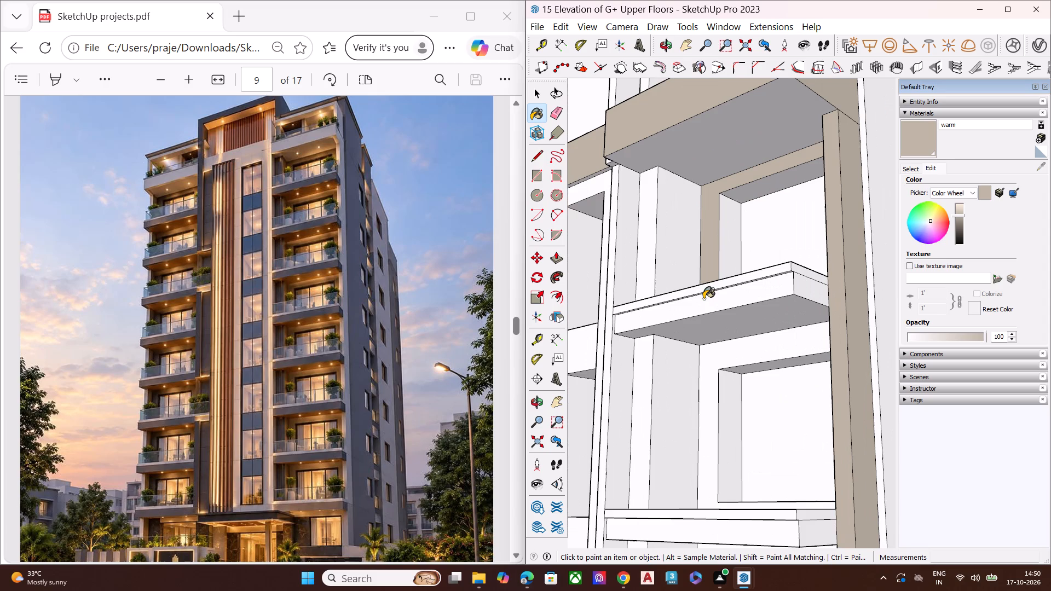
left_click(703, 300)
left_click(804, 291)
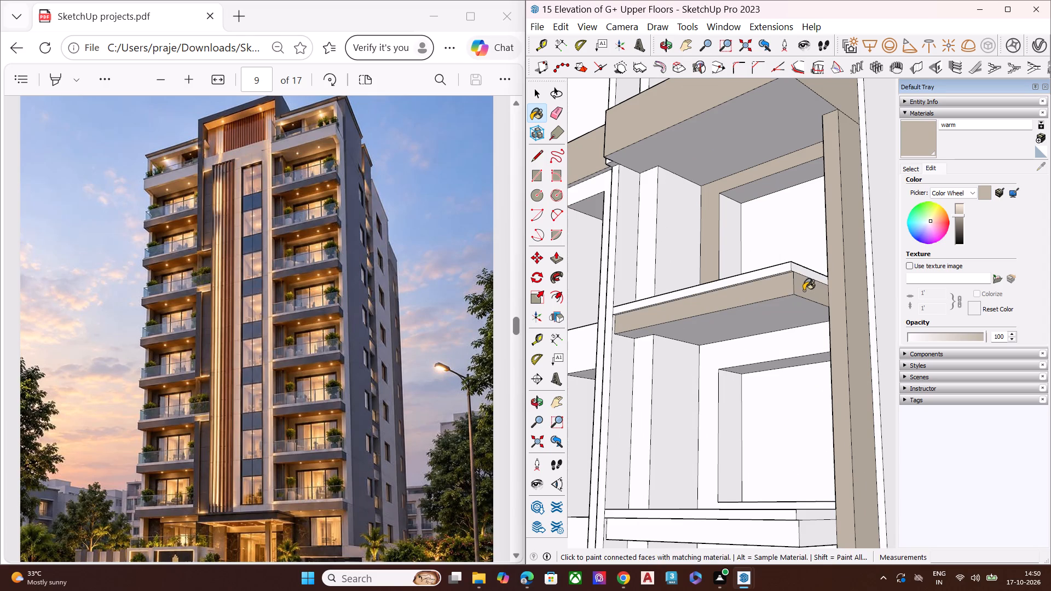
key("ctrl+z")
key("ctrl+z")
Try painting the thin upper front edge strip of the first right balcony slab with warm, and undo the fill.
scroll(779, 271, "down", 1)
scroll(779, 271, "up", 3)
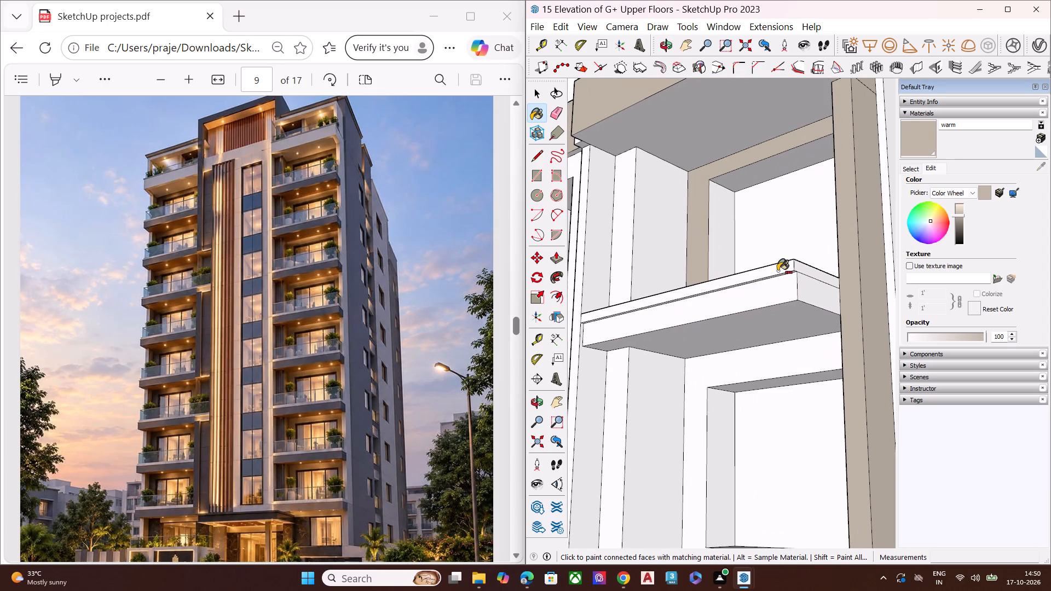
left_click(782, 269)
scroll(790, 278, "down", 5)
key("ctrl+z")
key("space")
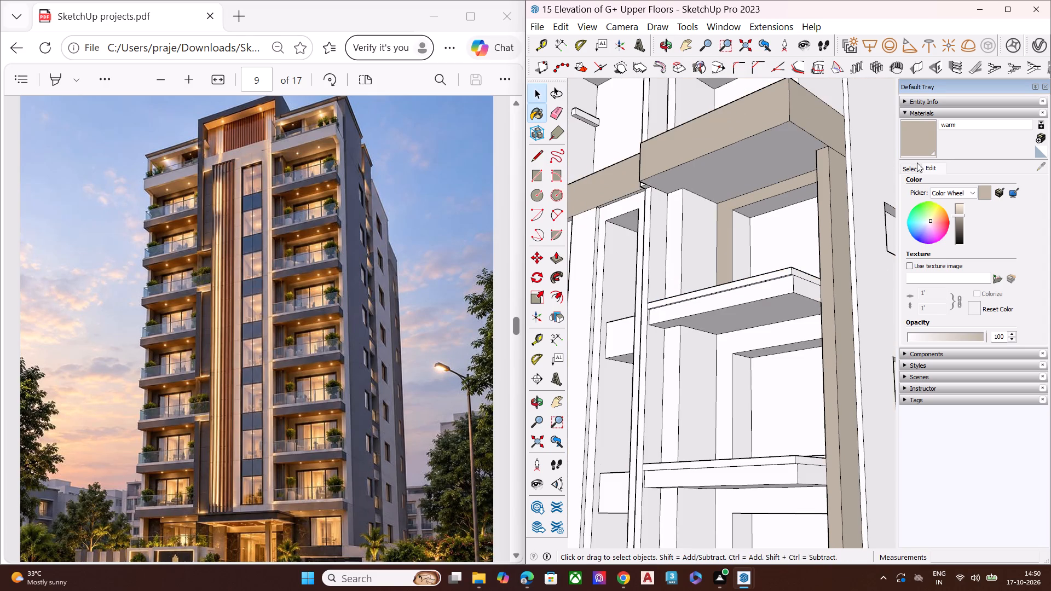
Paint the thin upper edge strips, front and outer side, of the first right balcony slab below the top band with warm.
left_click(927, 143)
scroll(757, 273, "up", 1)
scroll(757, 273, "down", 2)
scroll(757, 273, "up", 2)
scroll(757, 273, "down", 1)
scroll(757, 273, "up", 2)
left_click(761, 282)
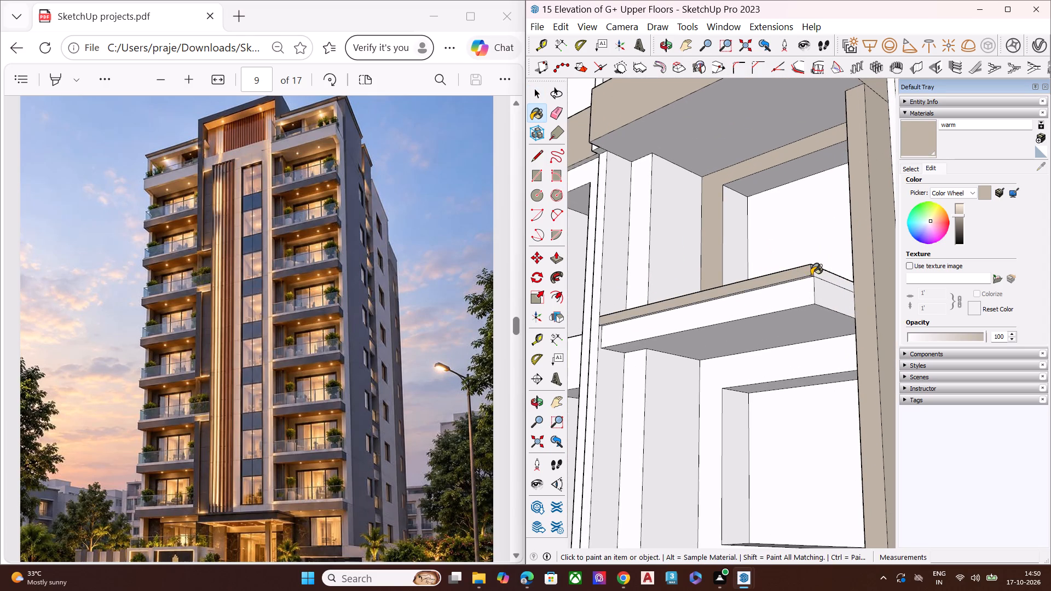
left_click(817, 274)
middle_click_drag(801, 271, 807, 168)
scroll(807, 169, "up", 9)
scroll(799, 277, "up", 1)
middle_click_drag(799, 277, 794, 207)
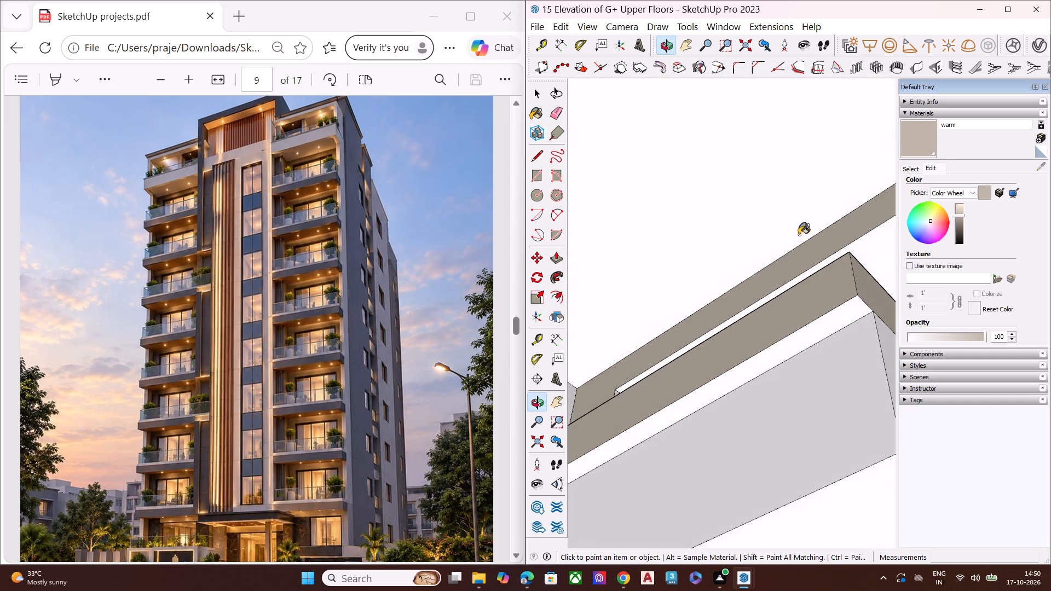
Paint the narrow underside lip beneath the upper front edge strip of the first right balcony slab with warm.
scroll(812, 311, "up", 4)
left_click(829, 340)
scroll(758, 303, "down", 4)
scroll(755, 302, "up", 2)
scroll(755, 302, "down", 4)
scroll(755, 302, "up", 1)
scroll(755, 302, "down", 4)
scroll(755, 302, "up", 2)
scroll(755, 302, "down", 7)
scroll(755, 302, "up", 2)
scroll(758, 302, "down", 4)
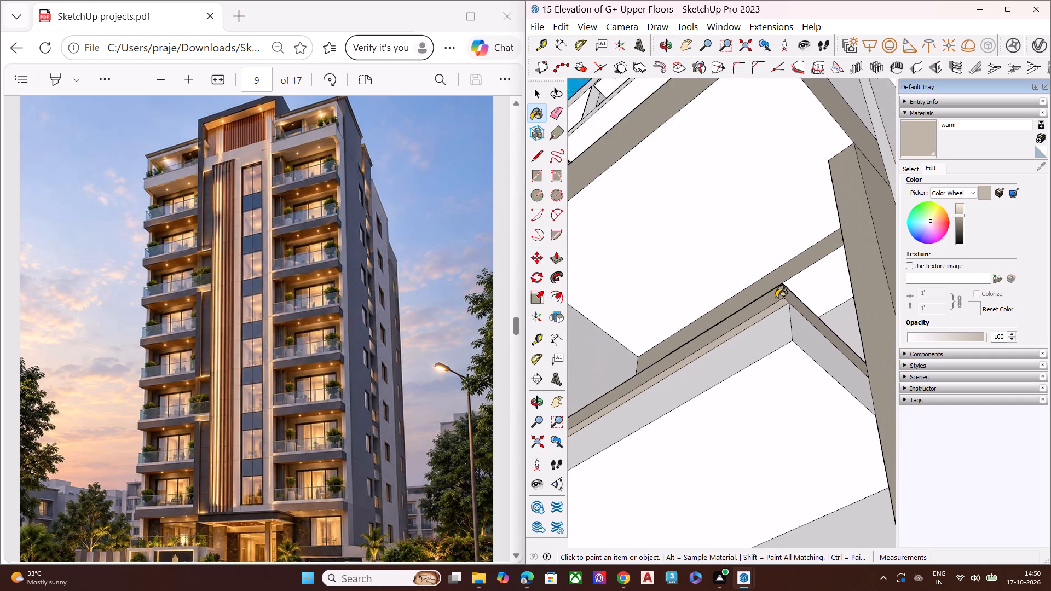
scroll(779, 296, "up", 1)
Paint the canopy front edge and underside, the left wall's front and inner faces and the right-hand wall of the top right balcony with warm.
scroll(780, 294, "down", 20)
middle_click_drag(743, 316, 764, 521)
scroll(734, 192, "up", 8)
scroll(684, 232, "up", 2)
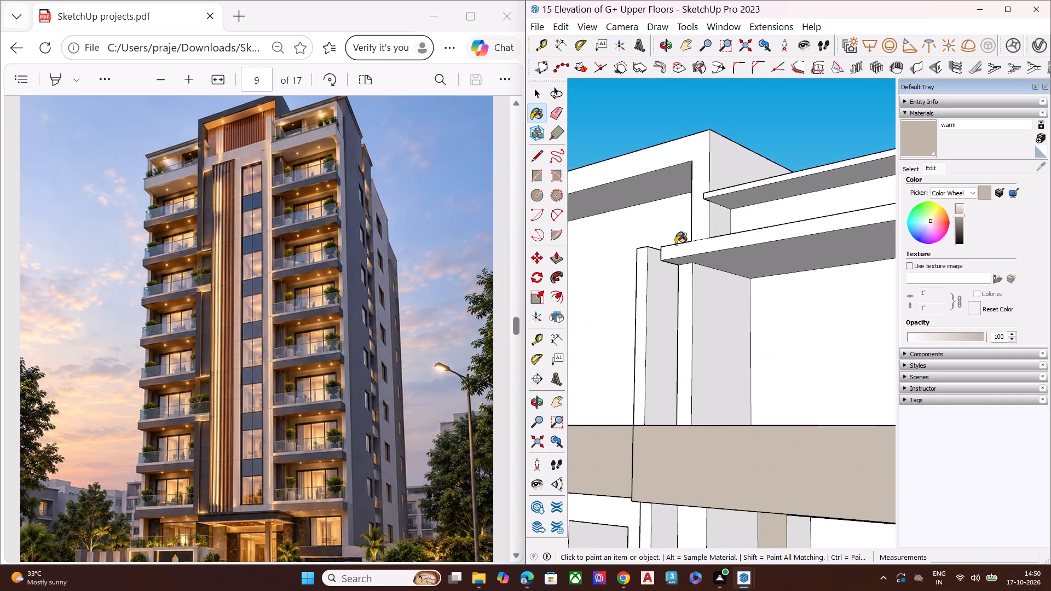
scroll(675, 244, "up", 2)
left_click(691, 254)
middle_click_drag(724, 269, 719, 228)
scroll(712, 238, "up", 2)
scroll(704, 250, "down", 4)
scroll(703, 251, "up", 2)
left_click(690, 273)
left_click(704, 287)
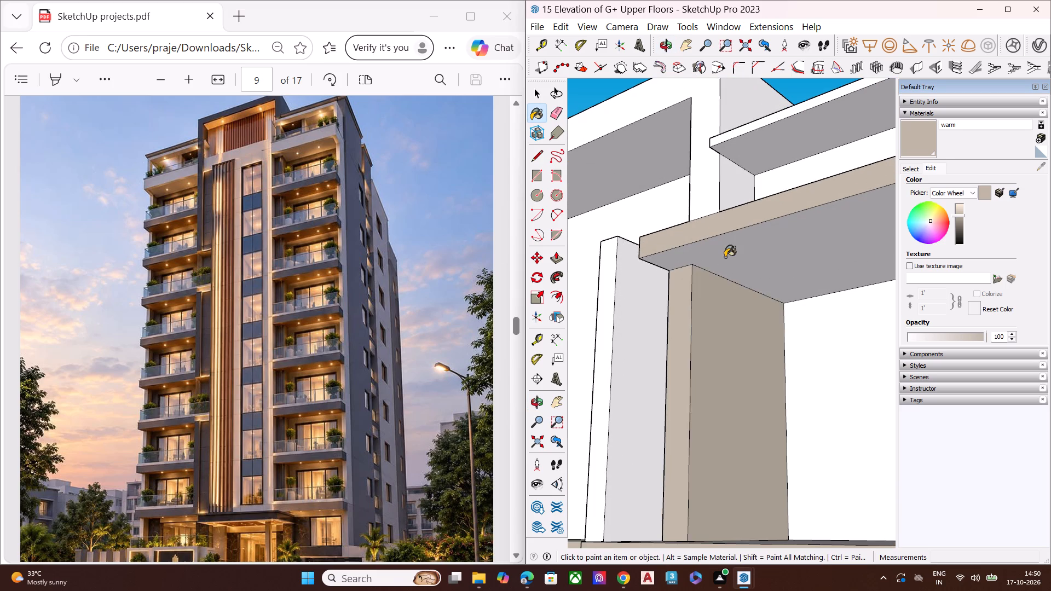
left_click(725, 257)
scroll(672, 245, "down", 15)
left_click(790, 254)
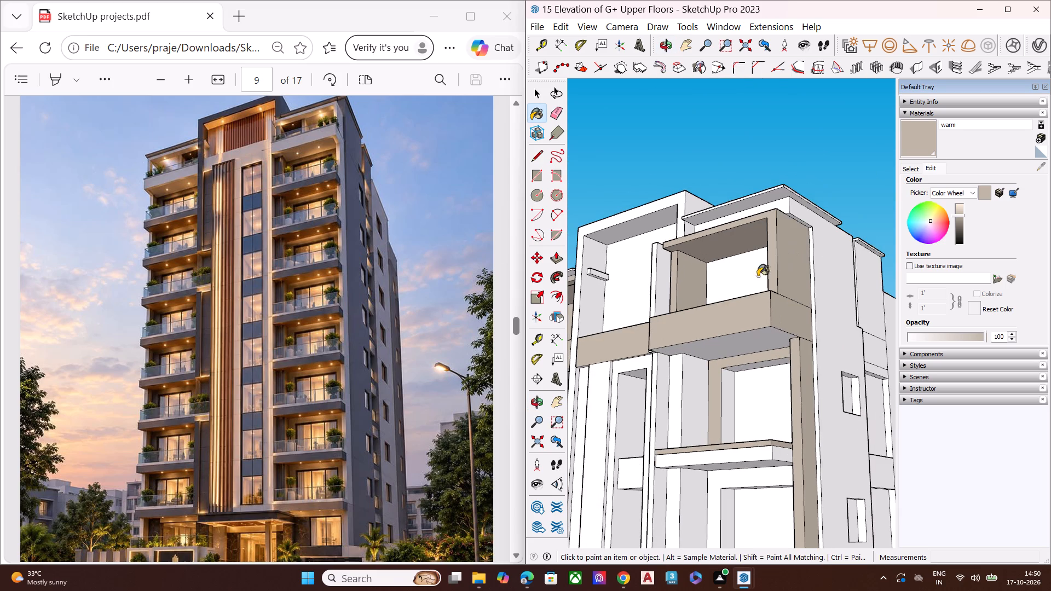
Paint the undersides of the projecting top band and of the first right balcony slab below it with warm.
scroll(686, 277, "down", 7)
middle_click_drag(711, 347, 716, 234)
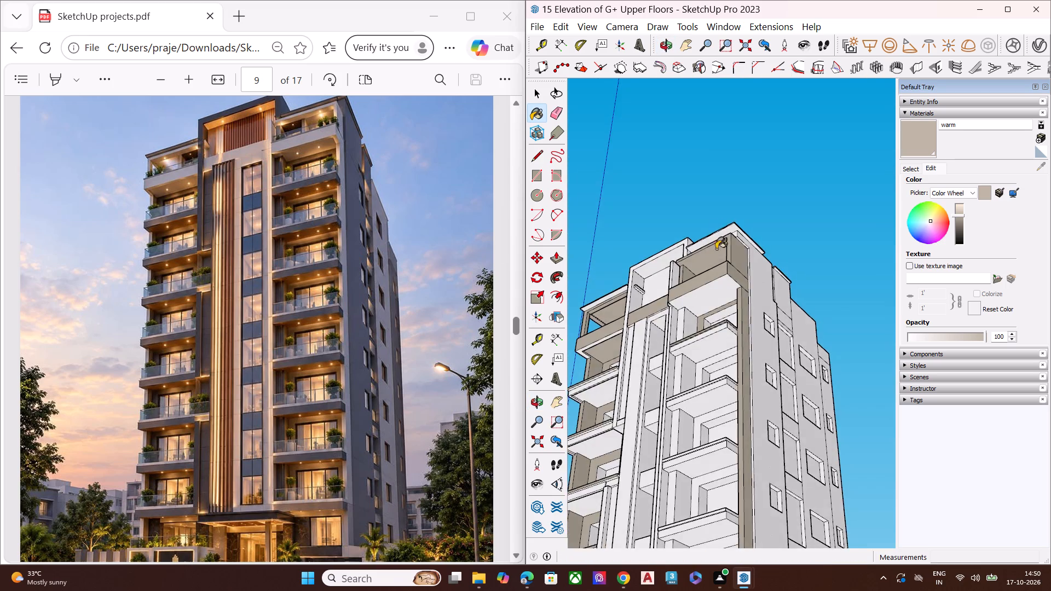
scroll(715, 290, "up", 7)
left_click(715, 290)
scroll(720, 262, "down", 8)
scroll(711, 354, "up", 5)
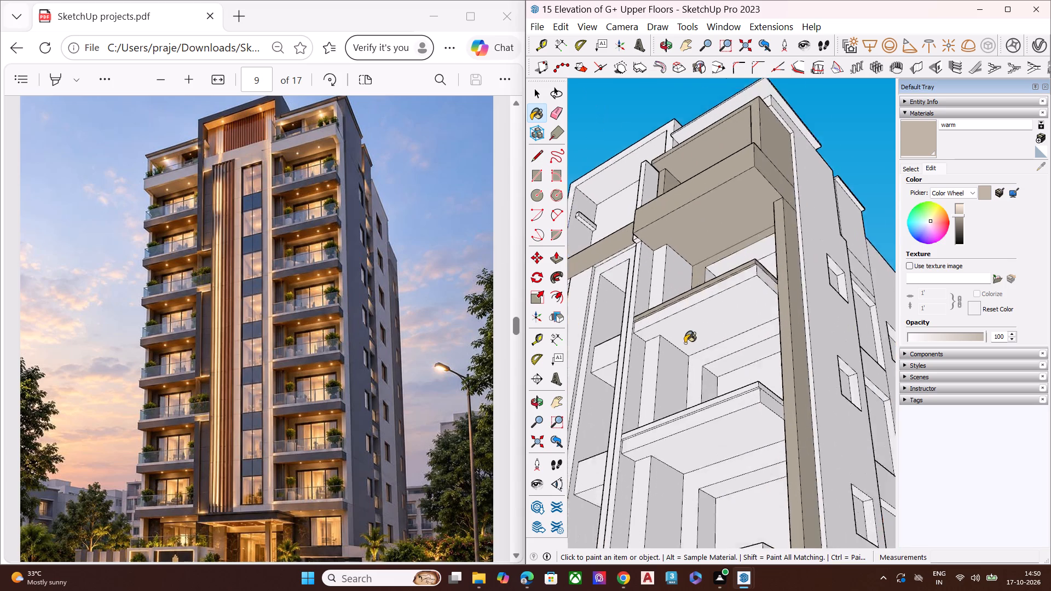
scroll(685, 343, "up", 9)
scroll(686, 288, "down", 8)
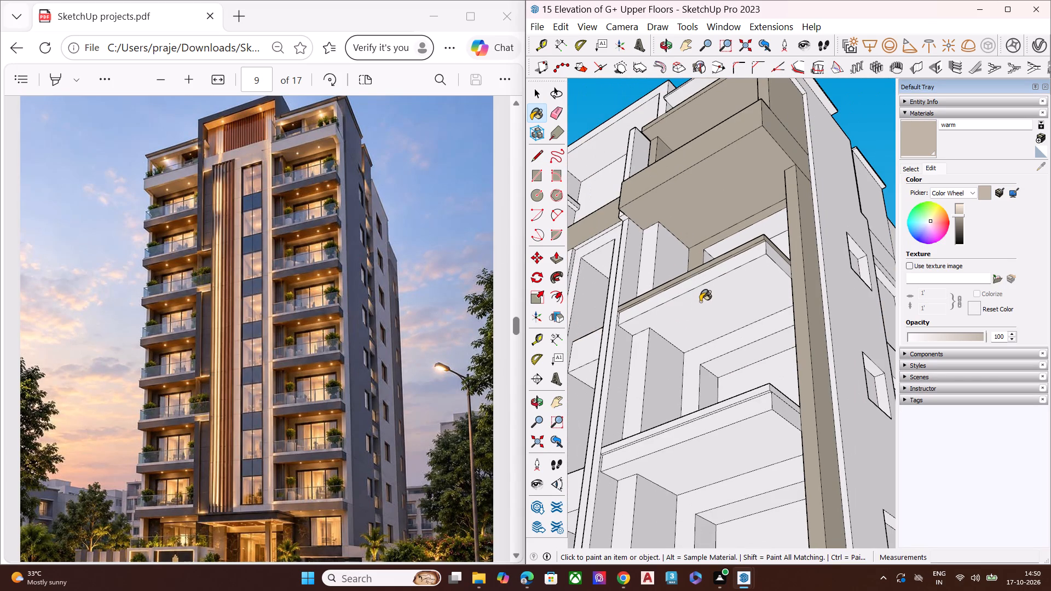
middle_click_drag(707, 296, 712, 215)
left_click(728, 268)
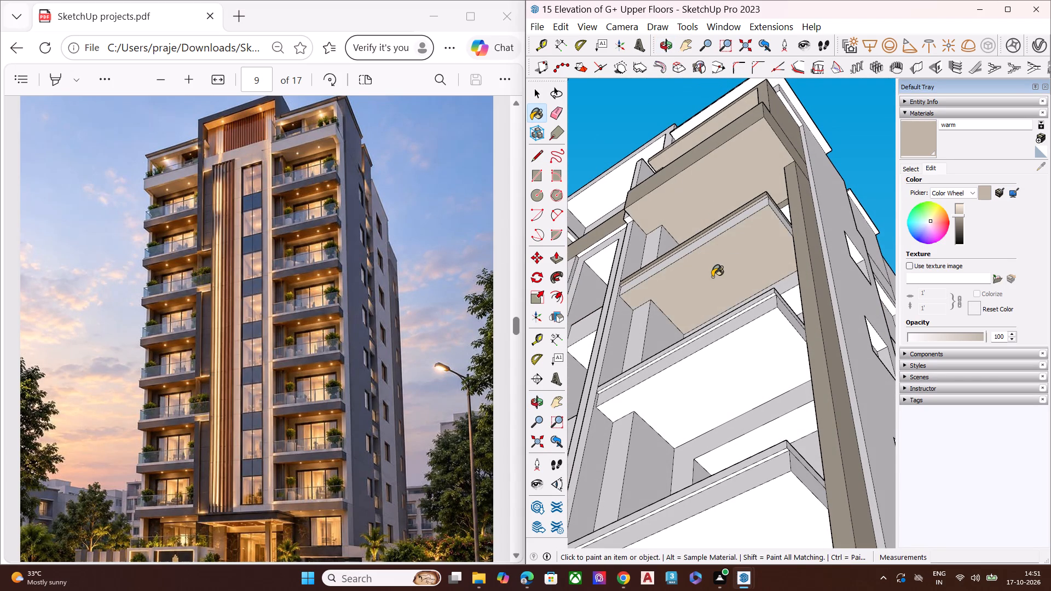
Paint the back wall around the window of the second right balcony below the top band with warm.
scroll(712, 277, "down", 4)
middle_click_drag(713, 285, 707, 424)
scroll(707, 421, "up", 6)
scroll(701, 344, "down", 1)
scroll(700, 340, "up", 1)
left_click(691, 312)
Paint the right inner side walls of the second and first right balconies below the top band with warm.
scroll(705, 305, "down", 4)
middle_click_drag(705, 305, 709, 523)
middle_click_drag(707, 522, 944, 357)
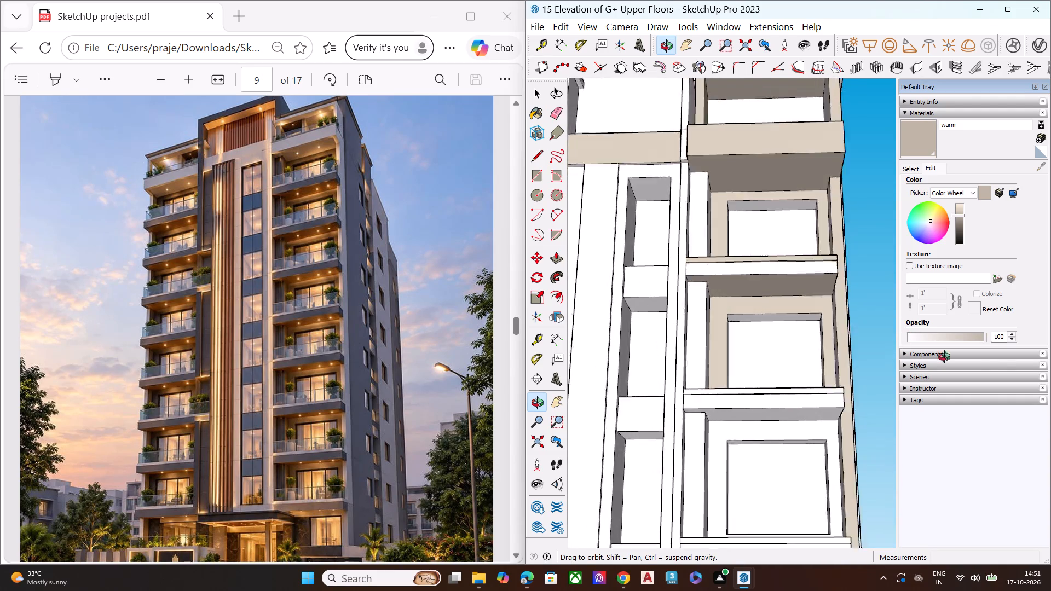
middle_click_drag(944, 357, 1002, 366)
scroll(821, 333, "up", 2)
left_click(853, 337)
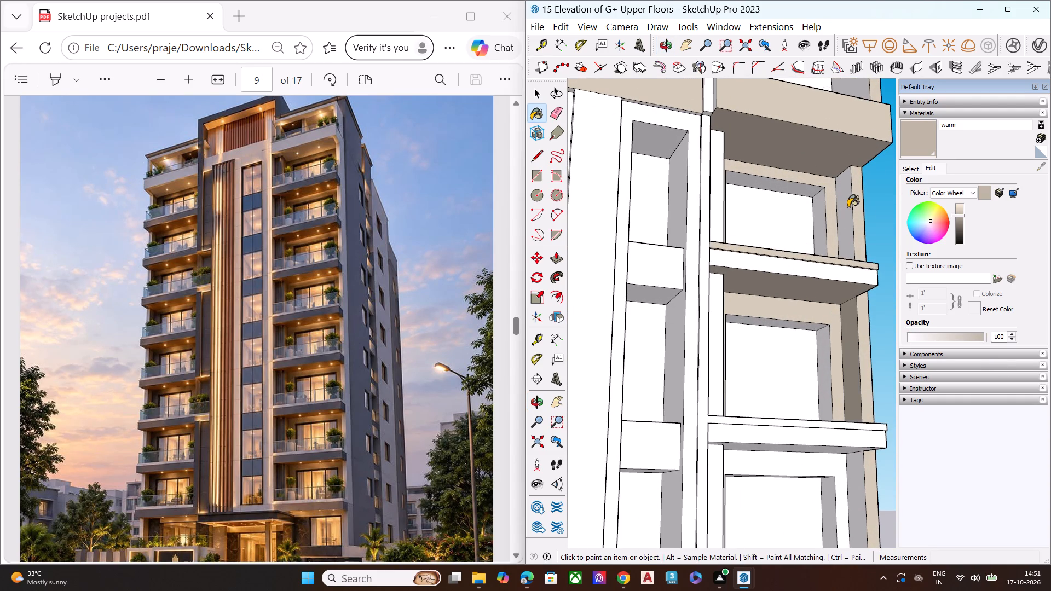
left_click(848, 207)
Paint the thin upper edge strips, front and outer side, of the second right balcony slab below the top band with warm.
scroll(740, 246, "down", 9)
middle_click_drag(781, 347, 544, 356)
scroll(703, 354, "up", 3)
scroll(709, 350, "down", 1)
scroll(709, 350, "up", 3)
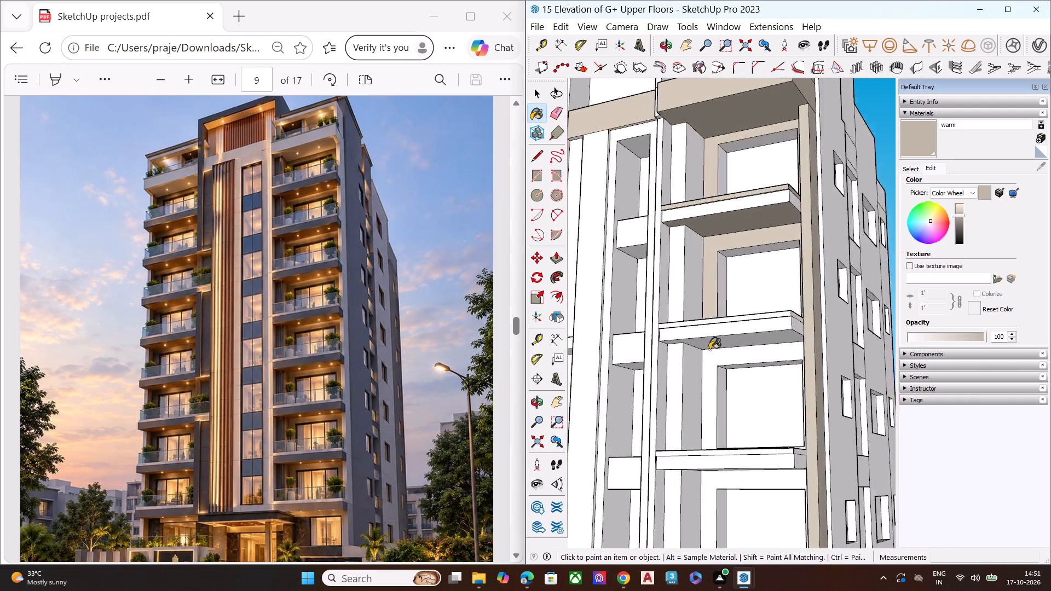
scroll(709, 350, "up", 3)
middle_click_drag(705, 359, 650, 376)
scroll(706, 340, "up", 1)
scroll(742, 315, "down", 2)
scroll(746, 312, "up", 4)
left_click(779, 295)
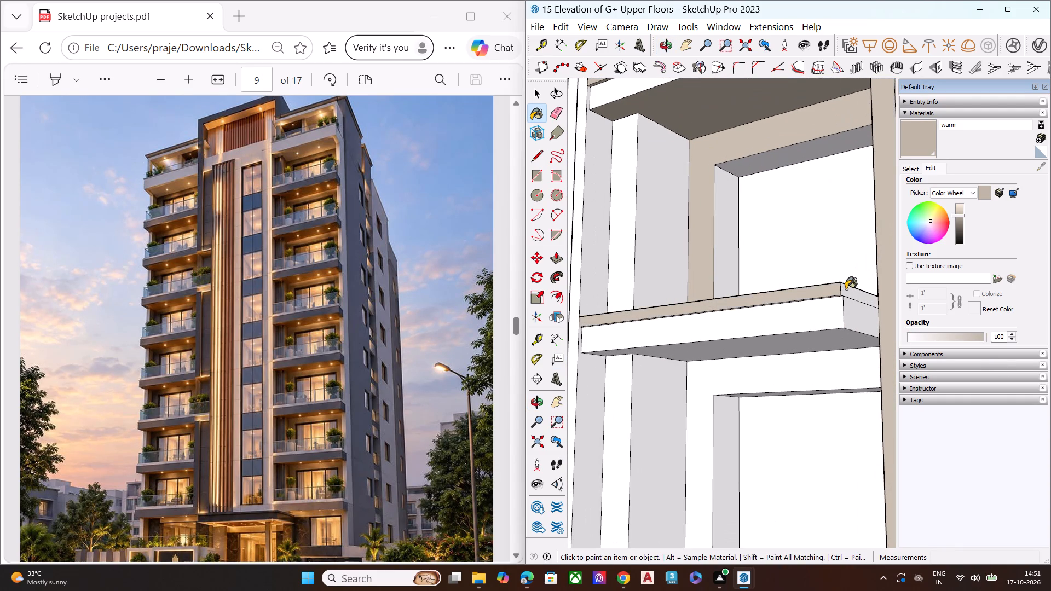
left_click(852, 291)
Paint the back wall around the window and the right inner side wall of the third right balcony below the top band with warm.
scroll(721, 270, "down", 15)
middle_click_drag(715, 366, 677, 345)
scroll(707, 364, "up", 3)
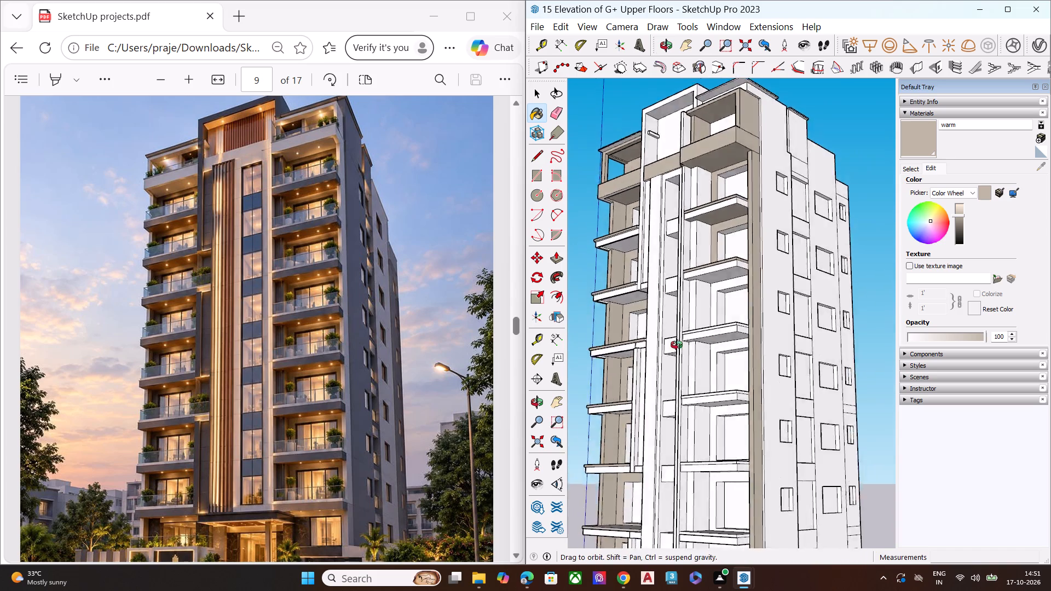
middle_click_drag(677, 345, 696, 310)
scroll(677, 345, "up", 5)
scroll(697, 310, "down", 1)
scroll(697, 310, "up", 2)
scroll(725, 259, "up", 6)
left_click(742, 258)
middle_click_drag(763, 302, 771, 305)
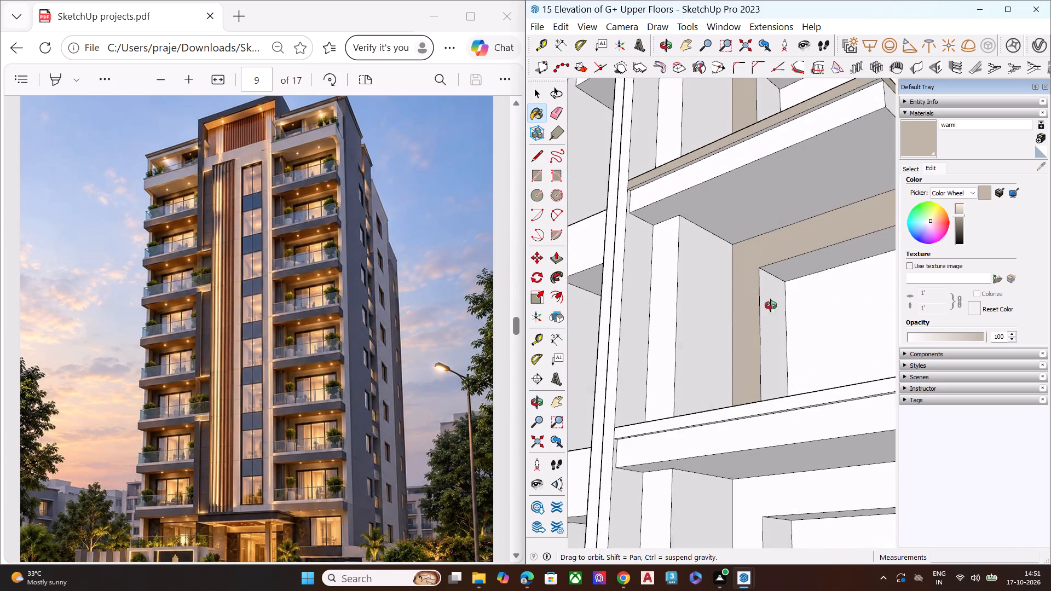
middle_click_drag(771, 305, 874, 358)
scroll(673, 308, "down", 9)
middle_click_drag(640, 340, 881, 375)
scroll(862, 346, "up", 3)
scroll(844, 310, "down", 3)
scroll(844, 310, "up", 2)
left_click(862, 312)
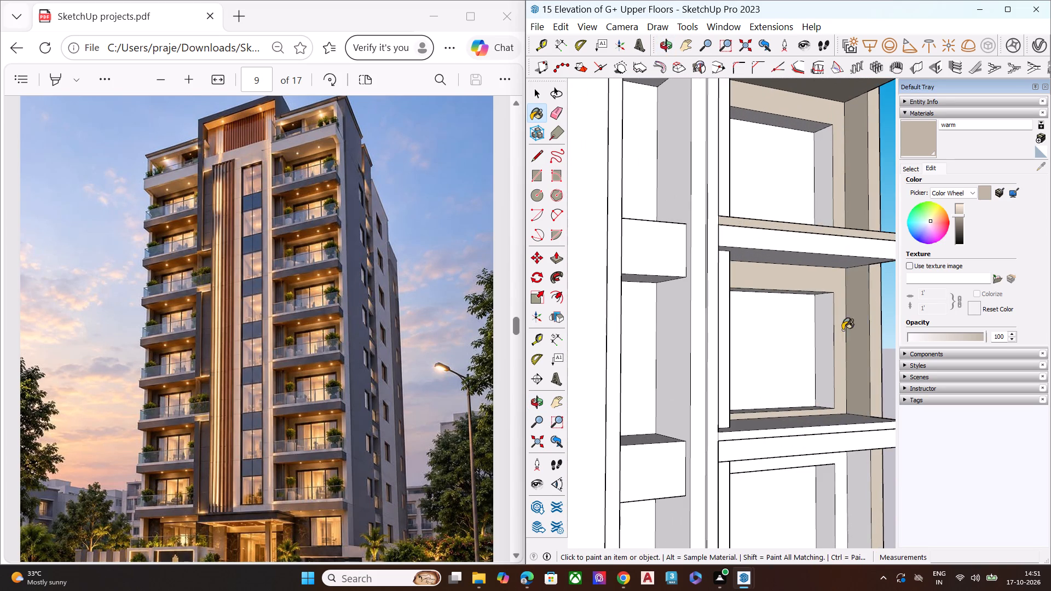
Paint the thin upper edge strips, front and outer side, of the third right balcony slab below the top band with warm.
middle_click_drag(812, 383, 574, 344)
scroll(713, 406, "up", 5)
scroll(683, 409, "down", 1)
scroll(680, 409, "up", 2)
left_click(680, 380)
left_click(711, 387)
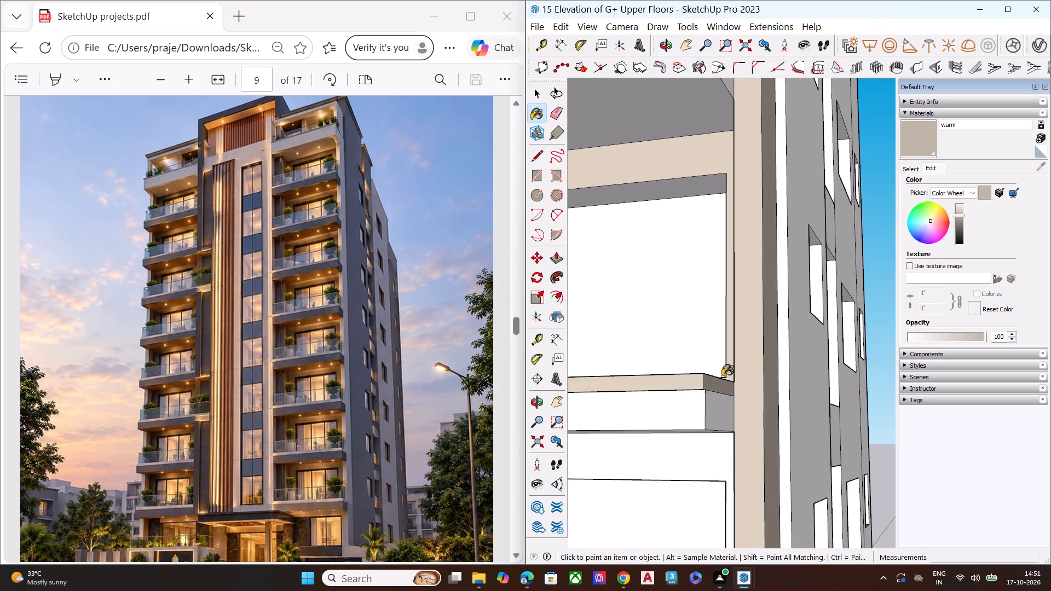
Paint the back wall around the window and the right inner side wall of the fourth right balcony below the top band with warm.
scroll(747, 360, "down", 7)
scroll(747, 360, "up", 1)
scroll(748, 360, "down", 14)
middle_click_drag(718, 410, 657, 350)
scroll(692, 399, "up", 2)
scroll(676, 334, "down", 2)
scroll(684, 337, "up", 5)
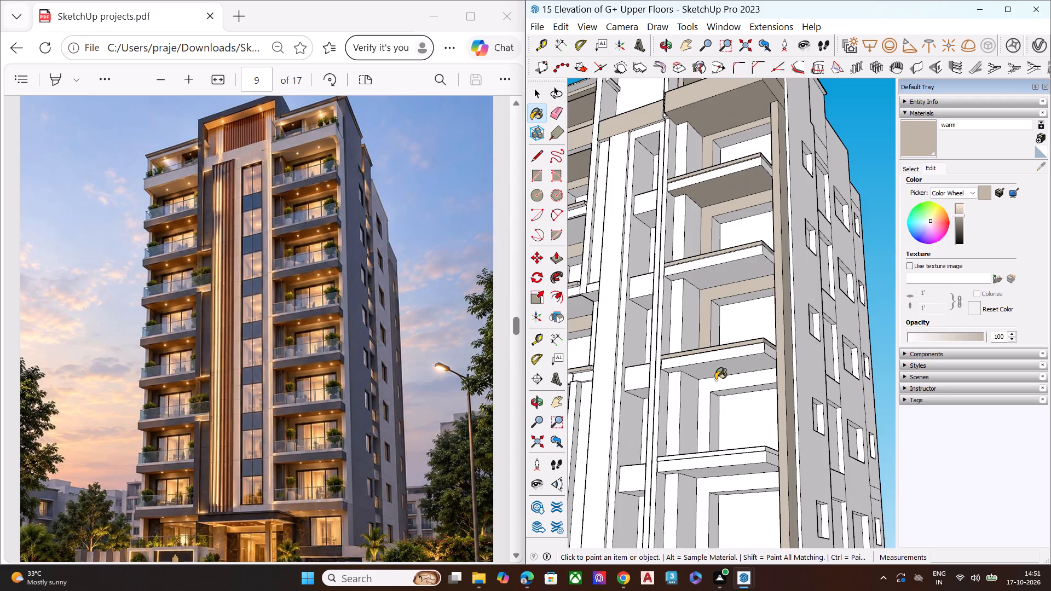
middle_click_drag(716, 390, 713, 362)
scroll(713, 363, "up", 9)
left_click(710, 391)
middle_click_drag(630, 404, 955, 438)
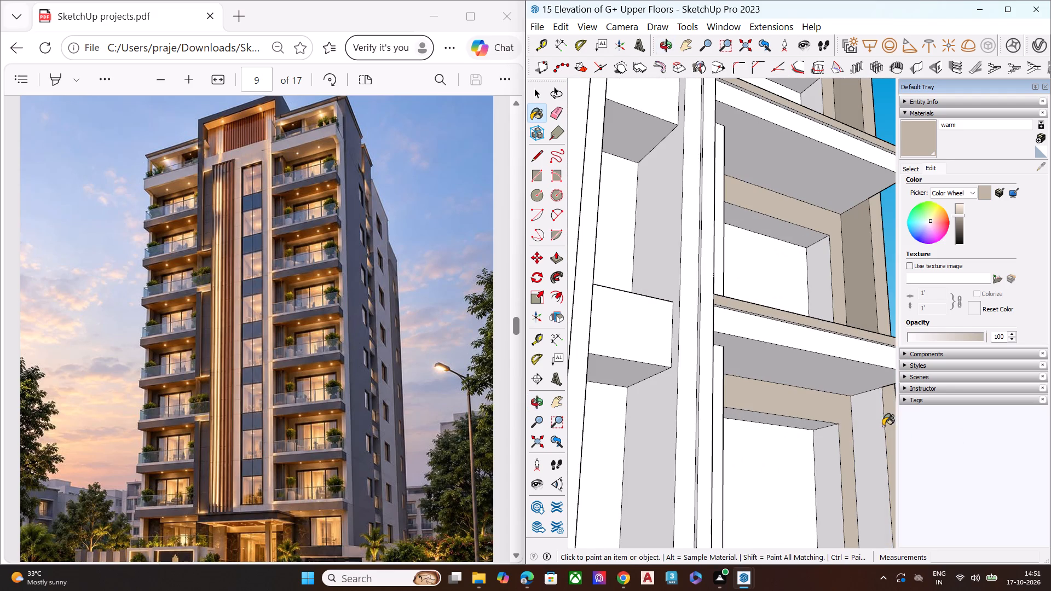
left_click(856, 430)
Paint the fourth right balcony slab's thin upper edge strips, front and outer side, and the narrow lip beneath the front strip with warm.
scroll(805, 390, "down", 2)
scroll(805, 390, "up", 2)
scroll(804, 390, "down", 2)
scroll(804, 390, "up", 1)
scroll(804, 390, "down", 1)
middle_click_drag(856, 431, 694, 364)
scroll(703, 358, "up", 1)
scroll(756, 341, "down", 7)
middle_click_drag(776, 428, 518, 478)
scroll(518, 478, "up", 10)
scroll(425, 435, "down", 4)
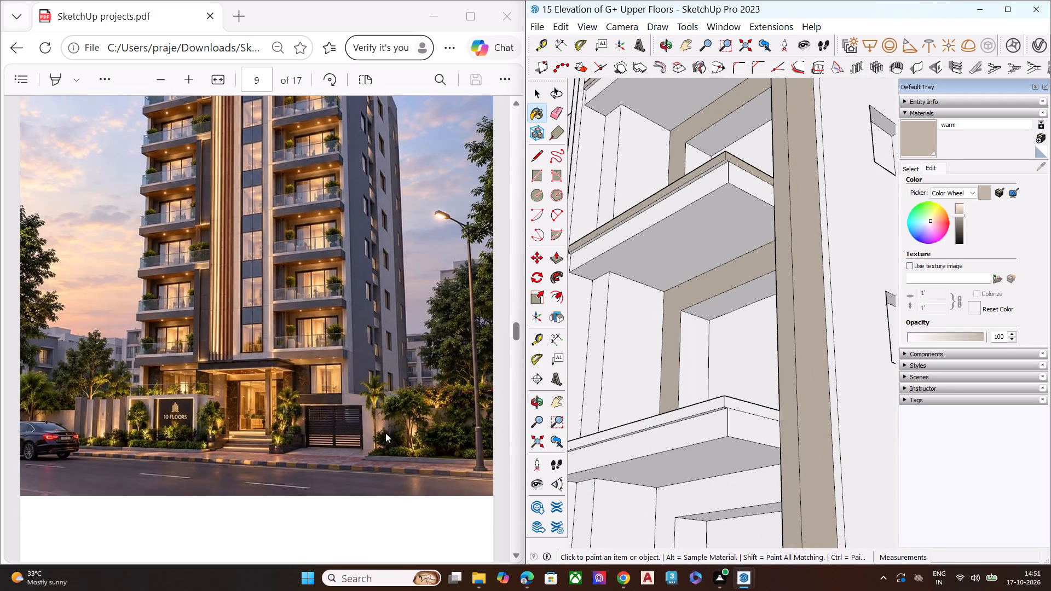
scroll(728, 422, "up", 4)
left_click(712, 395)
left_click(738, 393)
middle_click_drag(717, 379, 742, 337)
scroll(737, 341, "up", 3)
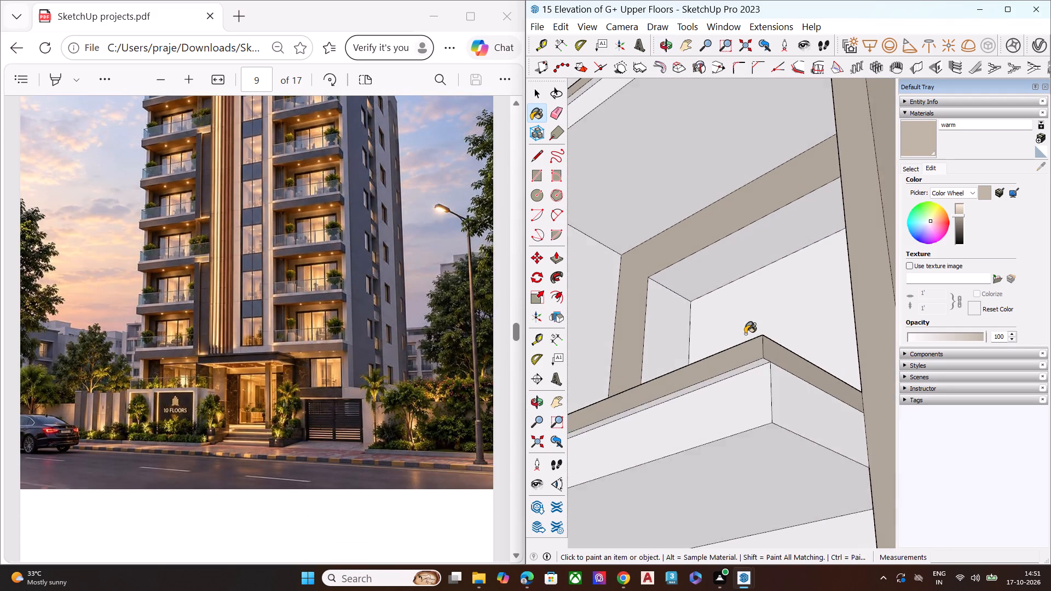
scroll(745, 334, "up", 5)
left_click(764, 367)
Paint the fifth right balcony slab's thin upper front edge strip, the narrow lip beneath it and the outer side strip with warm.
scroll(725, 321, "down", 6)
scroll(728, 318, "up", 1)
scroll(728, 318, "down", 2)
scroll(734, 316, "up", 2)
scroll(741, 315, "down", 1)
scroll(743, 315, "up", 1)
scroll(744, 315, "down", 5)
scroll(745, 315, "up", 1)
scroll(745, 315, "down", 6)
scroll(714, 479, "up", 4)
scroll(717, 479, "down", 1)
scroll(717, 479, "up", 1)
scroll(718, 479, "down", 1)
scroll(718, 478, "up", 1)
scroll(718, 478, "down", 1)
scroll(718, 478, "up", 8)
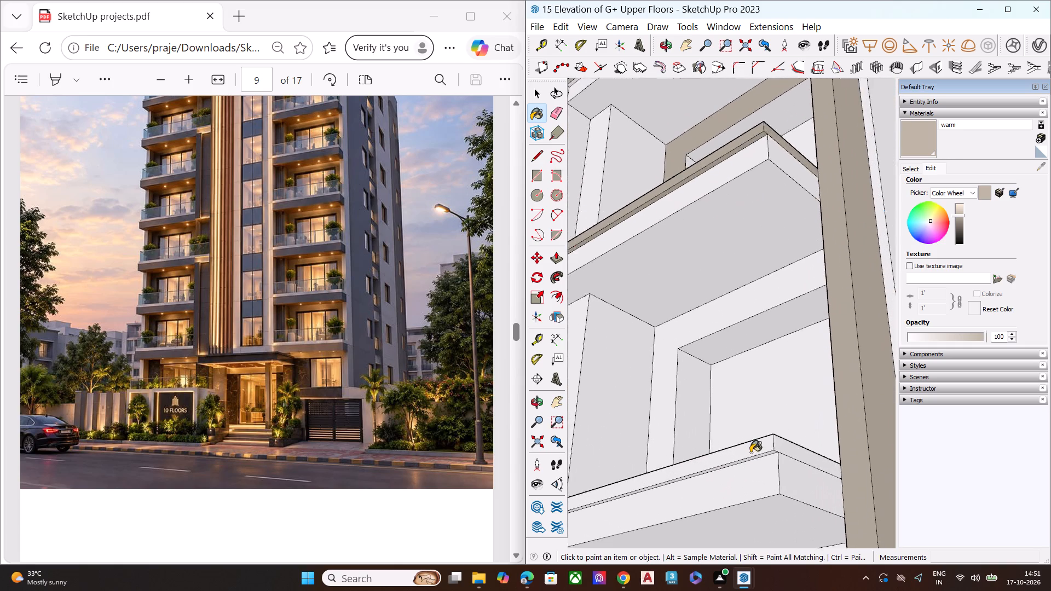
scroll(750, 453, "up", 2)
left_click(759, 447)
middle_click_drag(766, 448, 764, 397)
scroll(764, 397, "up", 8)
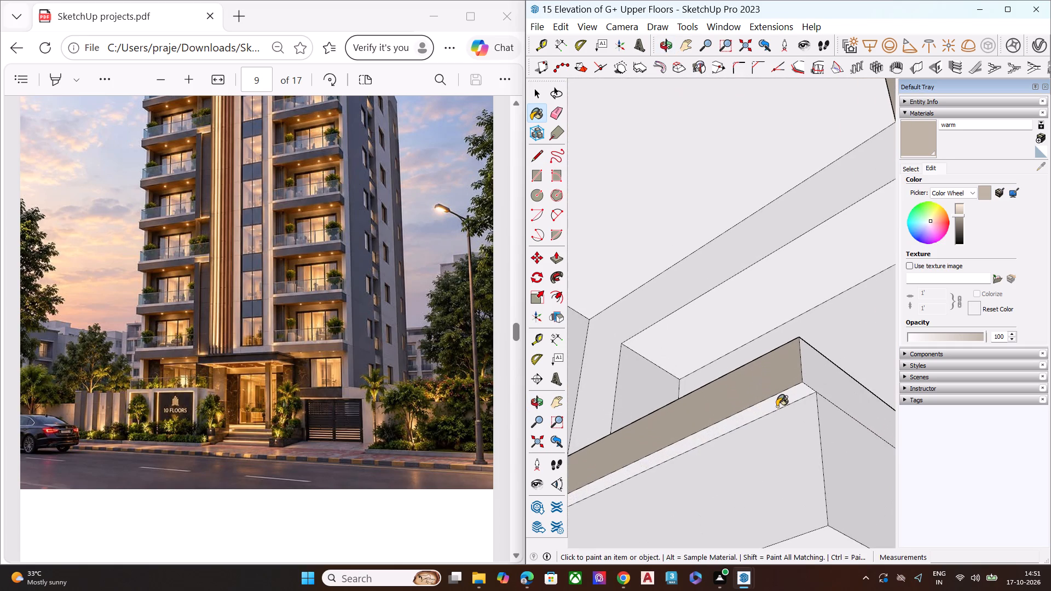
left_click(777, 404)
left_click(810, 372)
Paint the sixth right balcony slab's thin upper front edge strip, the narrow lip beneath it and the outer side strip with warm.
scroll(707, 379, "down", 4)
scroll(707, 379, "up", 1)
scroll(707, 379, "down", 15)
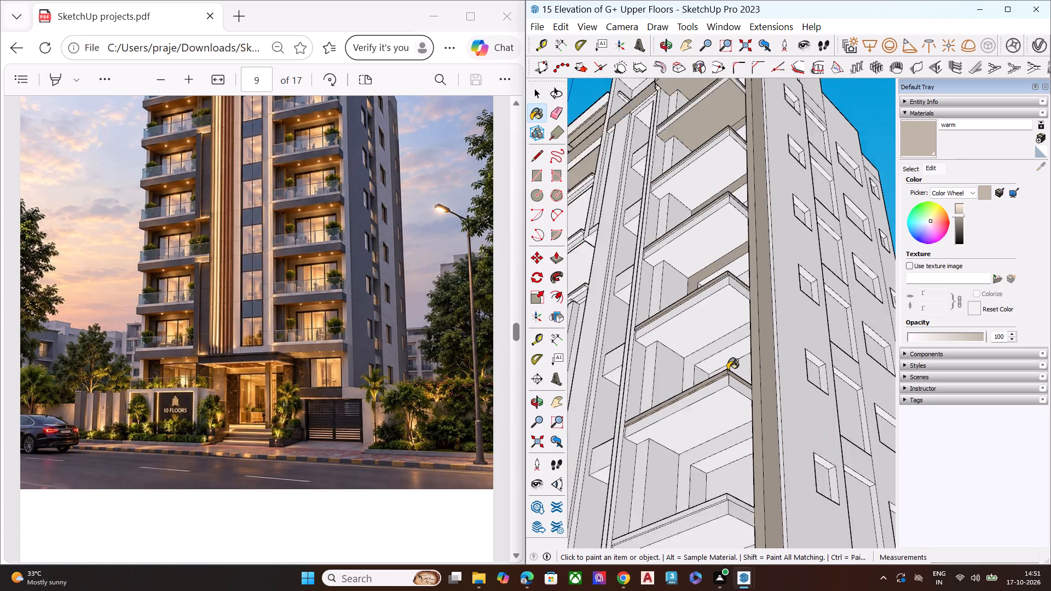
scroll(727, 370, "down", 2)
scroll(727, 370, "up", 1)
scroll(727, 370, "down", 10)
scroll(713, 499, "up", 4)
scroll(712, 505, "down", 1)
scroll(712, 505, "up", 1)
scroll(712, 507, "down", 1)
scroll(712, 507, "up", 2)
scroll(710, 393, "up", 4)
scroll(711, 383, "down", 1)
scroll(711, 383, "up", 3)
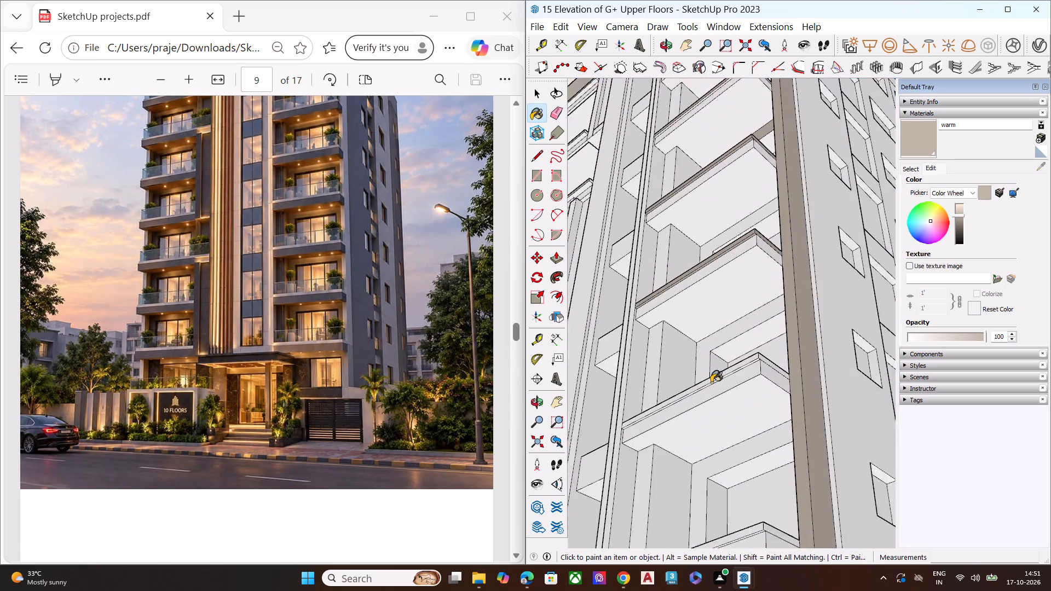
scroll(711, 383, "up", 11)
left_click(760, 344)
left_click(771, 352)
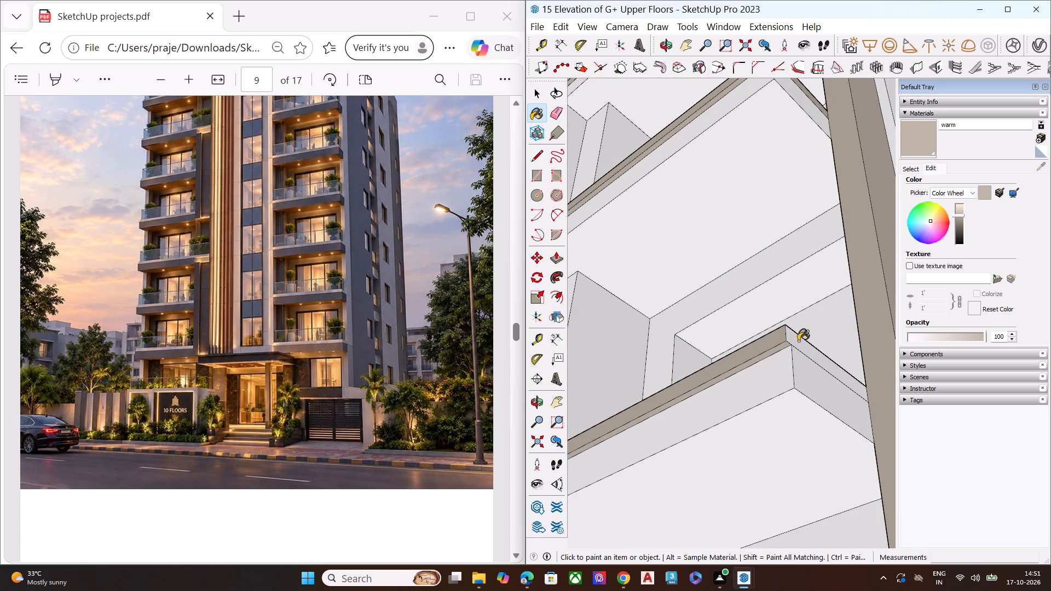
left_click(798, 341)
Paint the seventh right balcony slab's thin upper front edge strip, the narrow lip beneath it and the outer side strip with warm.
scroll(744, 343, "down", 11)
scroll(747, 340, "up", 1)
scroll(747, 340, "down", 4)
scroll(769, 478, "up", 2)
scroll(769, 478, "down", 1)
scroll(769, 478, "up", 5)
scroll(747, 409, "up", 7)
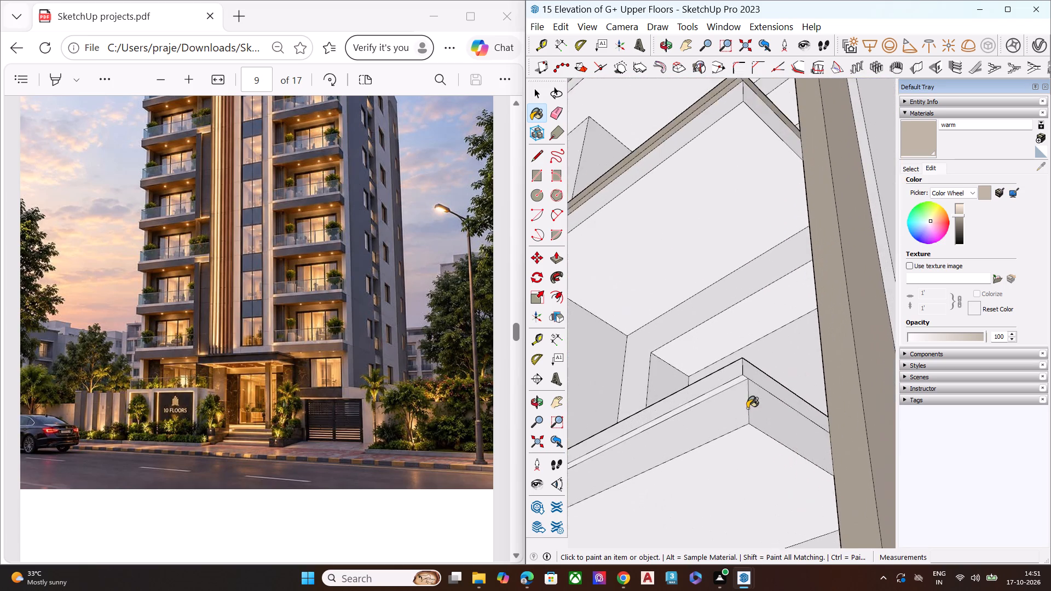
scroll(747, 408, "up", 3)
scroll(725, 363, "up", 6)
left_click(729, 373)
left_click(738, 384)
left_click(766, 366)
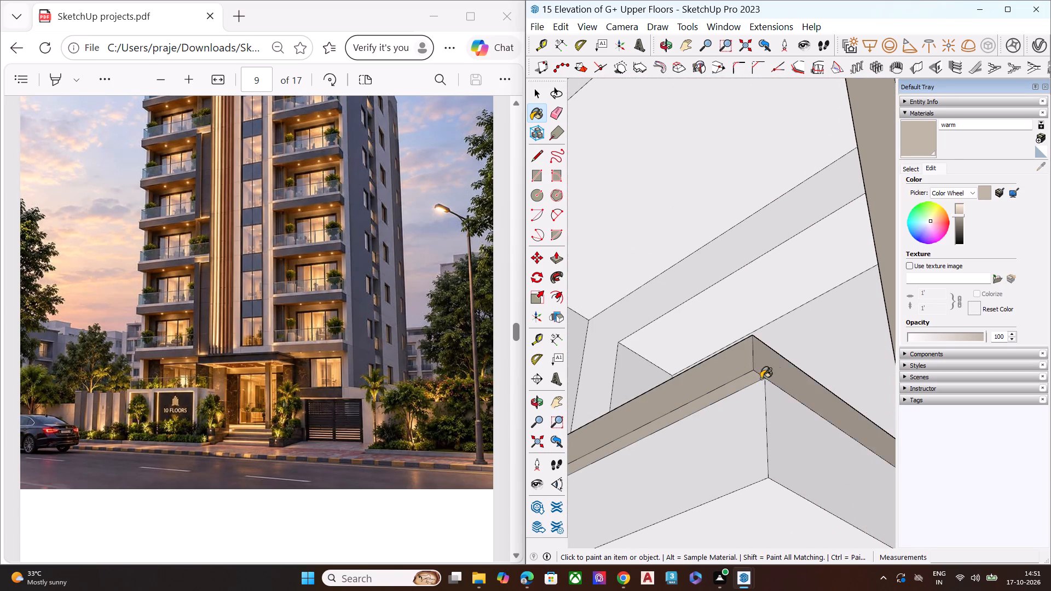
Paint the lowest right balcony slab's thin upper front edge strip, the narrow lip beneath it and the outer side strip with warm.
scroll(691, 381, "down", 9)
scroll(707, 378, "up", 1)
scroll(707, 378, "down", 7)
scroll(707, 378, "up", 1)
scroll(707, 378, "down", 2)
scroll(707, 378, "up", 1)
scroll(707, 378, "down", 8)
scroll(707, 378, "up", 1)
scroll(707, 378, "down", 4)
scroll(707, 378, "up", 1)
scroll(707, 378, "down", 5)
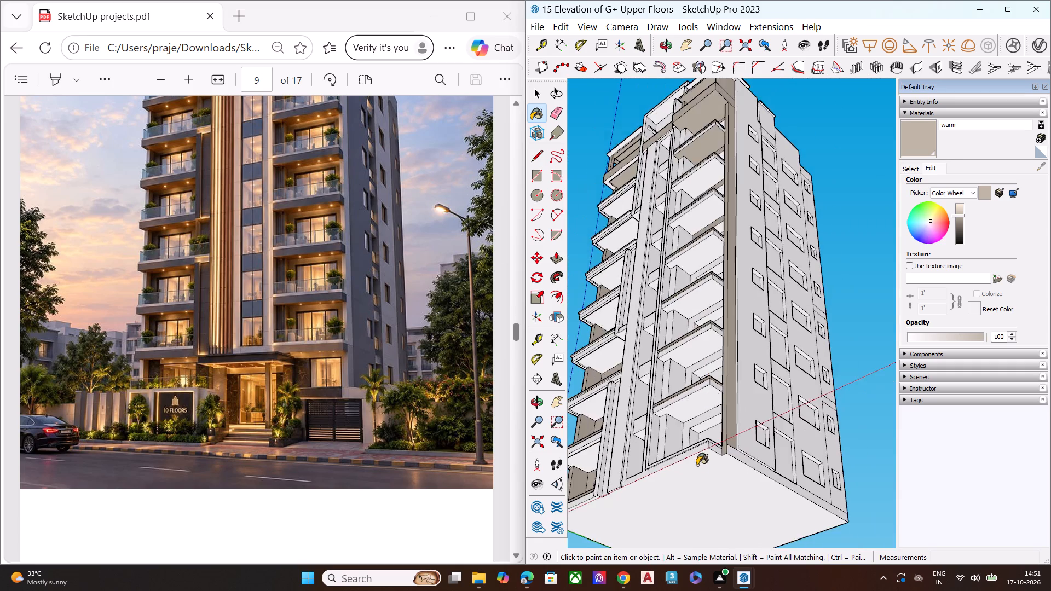
scroll(694, 476, "up", 8)
scroll(697, 424, "up", 1)
scroll(697, 424, "down", 2)
scroll(697, 424, "up", 6)
scroll(730, 397, "down", 2)
scroll(730, 397, "up", 6)
left_click(744, 323)
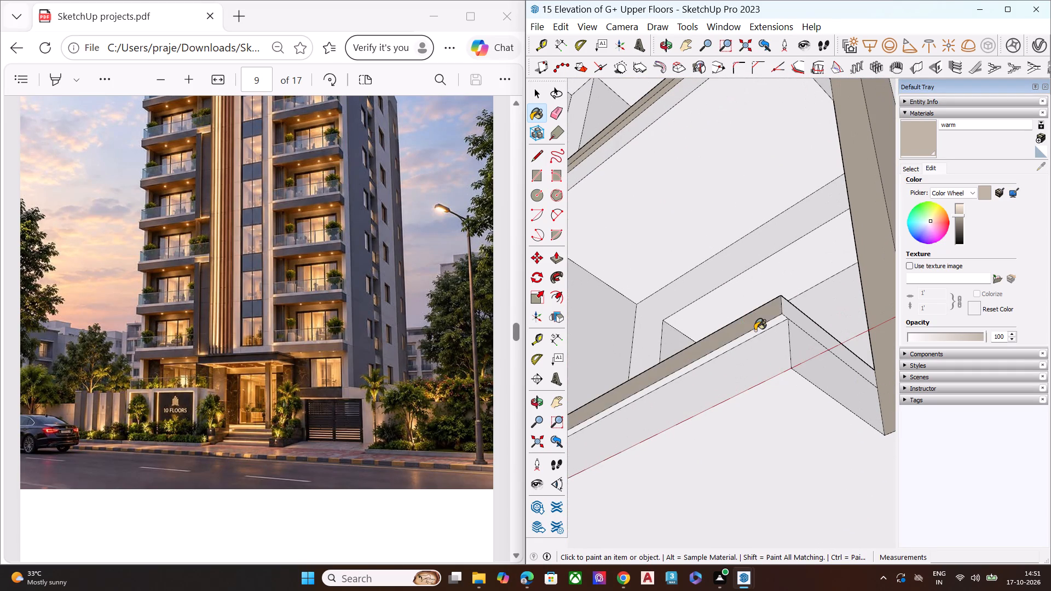
left_click(756, 331)
left_click(786, 308)
scroll(762, 374, "down", 6)
key("space")
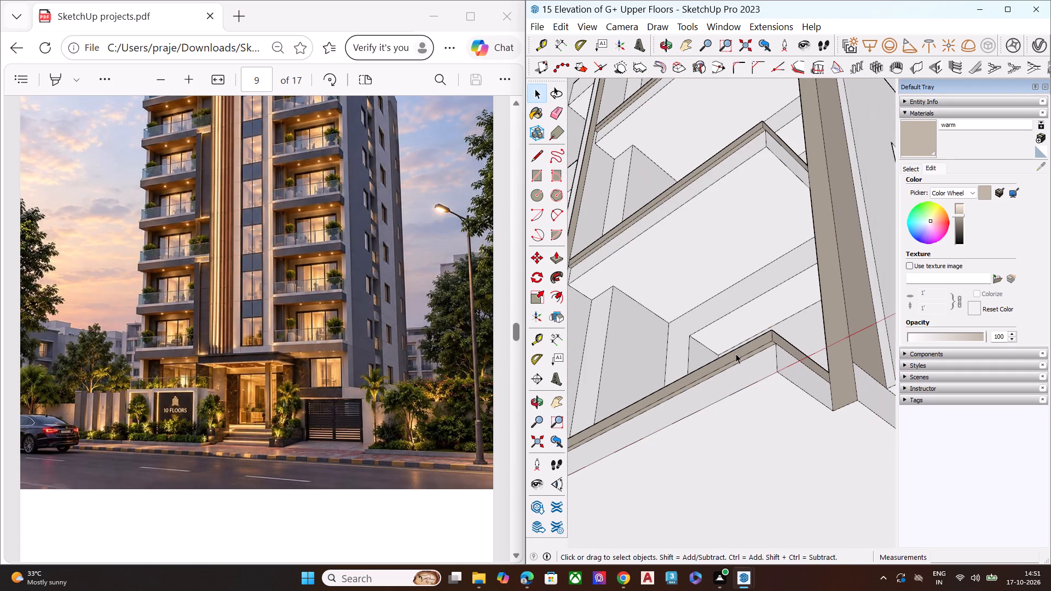
Paint the back walls around the windows and the right inner side walls of the two lowest right balconies with warm.
middle_click_drag(736, 354, 755, 511)
scroll(751, 463, "down", 1)
scroll(880, 303, "up", 3)
left_click(916, 140)
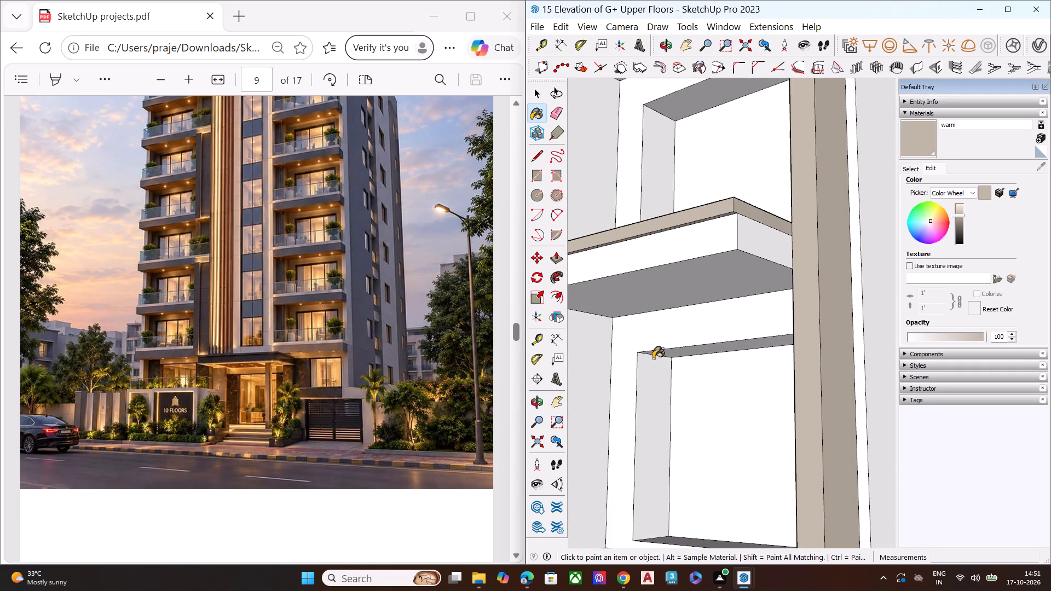
left_click(633, 336)
scroll(648, 363, "down", 5)
middle_click_drag(645, 375, 1015, 415)
scroll(893, 392, "up", 3)
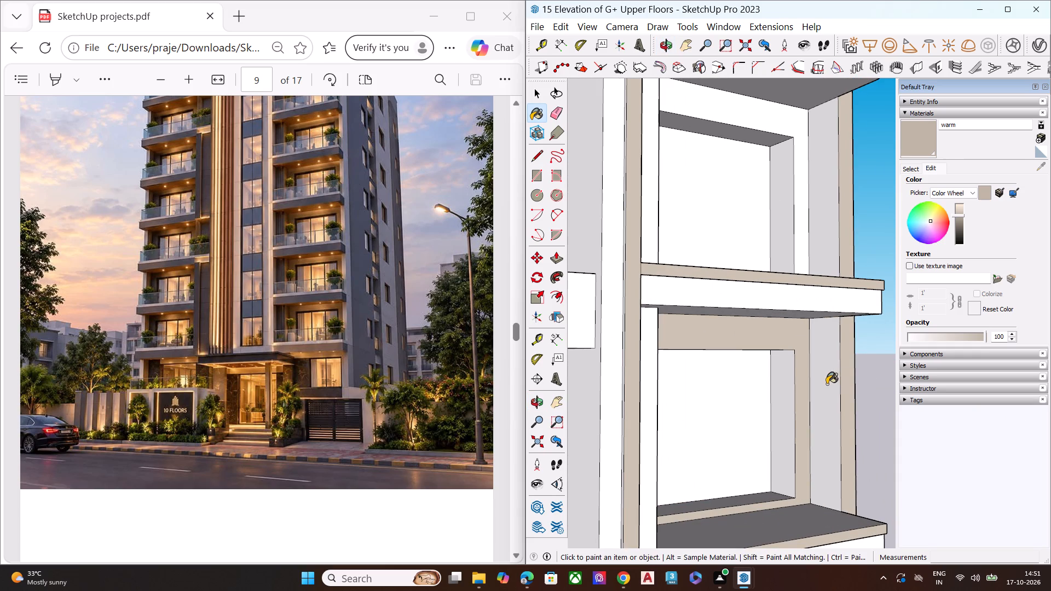
left_click(827, 384)
left_click(823, 239)
left_click(806, 218)
Paint the back wall around the window and the right inner side wall of the third right balcony from the bottom with warm.
scroll(817, 321, "down", 1)
scroll(816, 323, "up", 1)
scroll(815, 328, "down", 3)
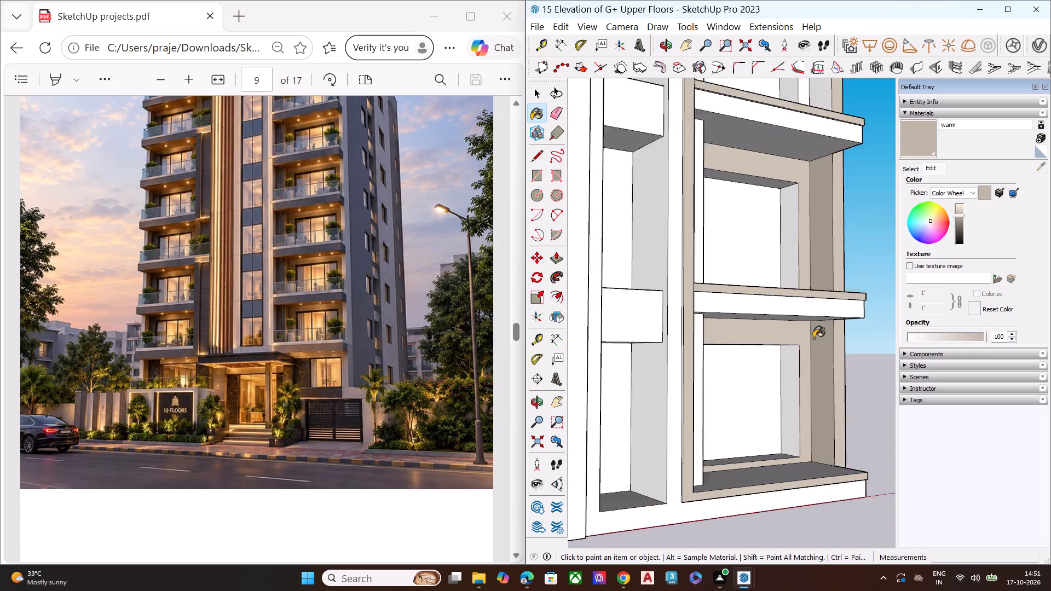
scroll(813, 338, "down", 2)
middle_click_drag(813, 344, 555, 381)
scroll(674, 366, "down", 2)
scroll(683, 378, "up", 1)
scroll(689, 386, "down", 5)
middle_click_drag(639, 393, 593, 374)
scroll(636, 223, "up", 2)
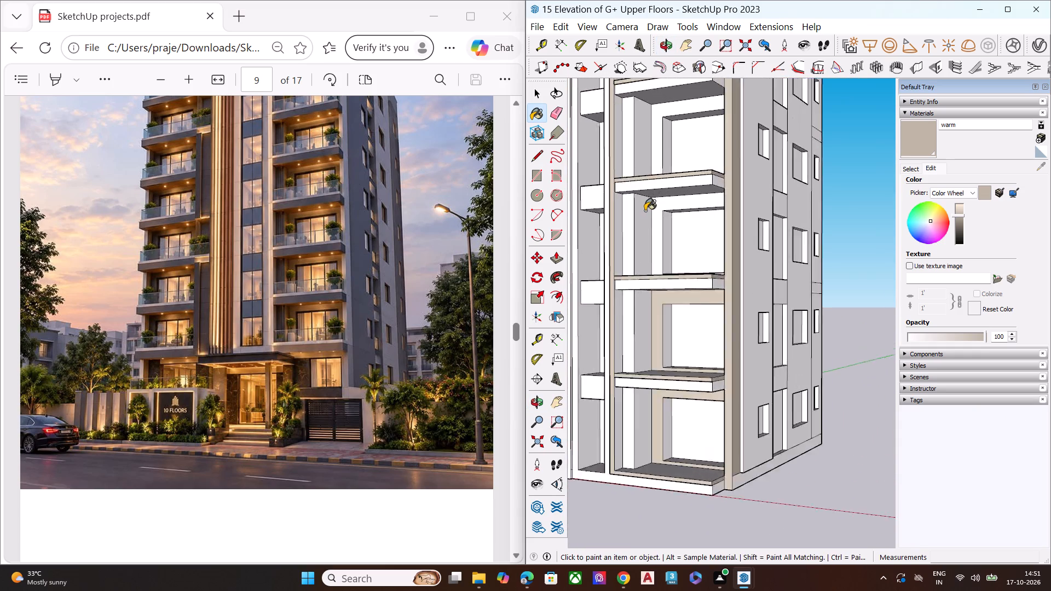
scroll(645, 211, "up", 1)
scroll(645, 211, "down", 2)
scroll(645, 211, "up", 6)
left_click(667, 203)
middle_click_drag(668, 237, 910, 246)
scroll(865, 233, "up", 3)
left_click(852, 226)
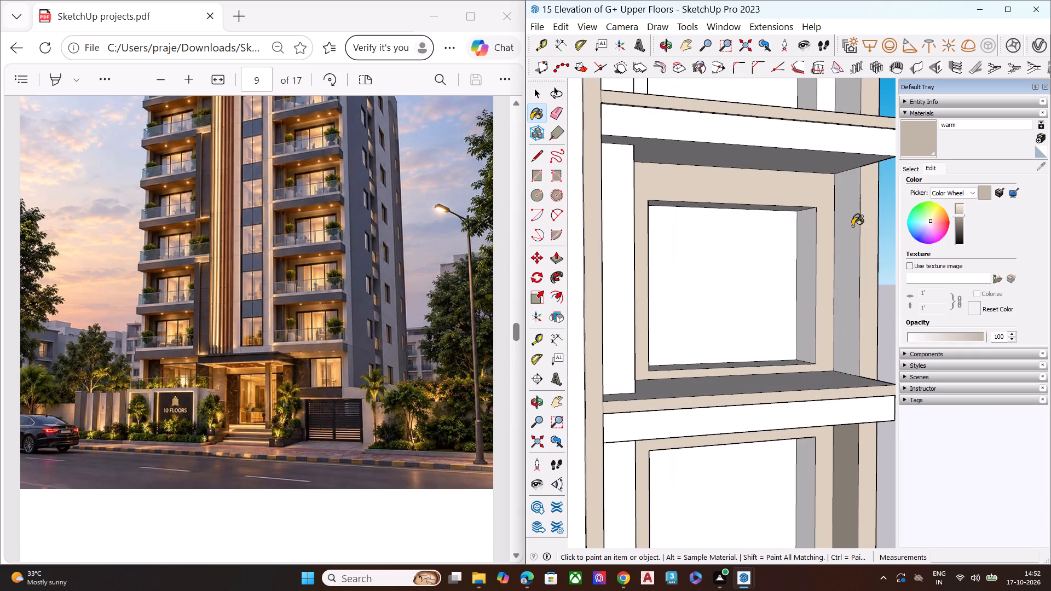
Paint the back wall around the window and the right inner side wall of the fourth right balcony from the bottom with warm.
scroll(809, 377, "down", 5)
scroll(807, 378, "up", 1)
scroll(807, 378, "down", 3)
middle_click_drag(801, 398, 590, 416)
scroll(634, 192, "up", 6)
left_click(668, 150)
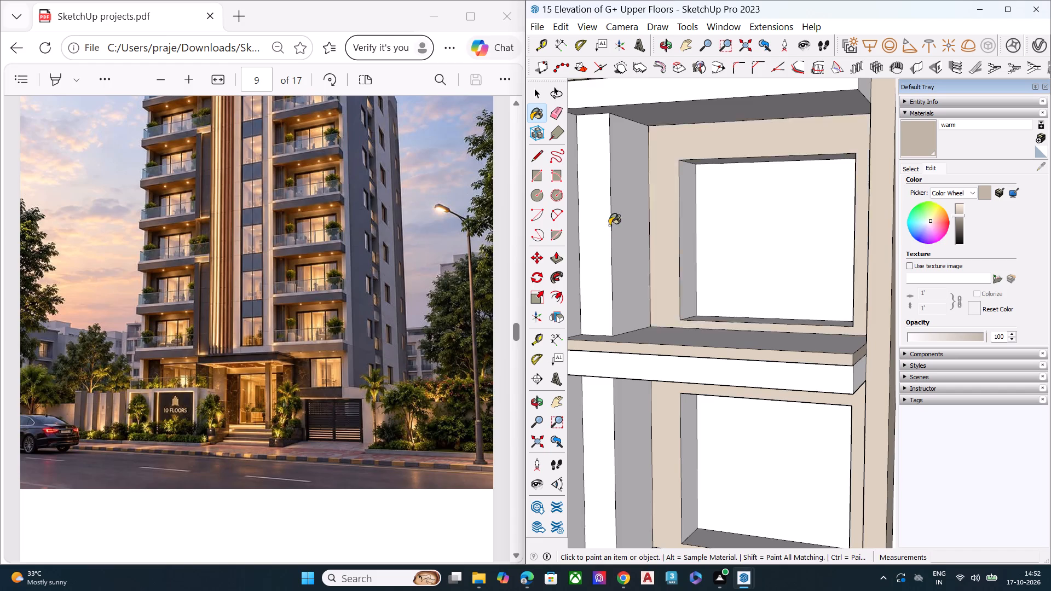
middle_click_drag(611, 226, 888, 236)
left_click(834, 185)
Paint the full-height wall section holding the column of larger windows on the building's right side facade with warm.
scroll(836, 312, "down", 8)
middle_click_drag(835, 348, 642, 353)
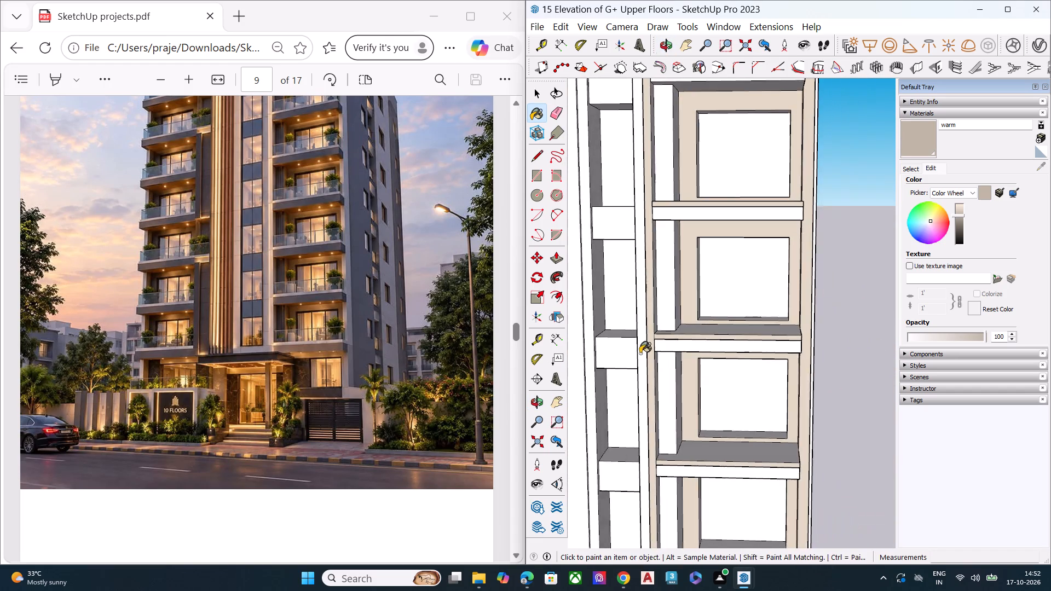
scroll(800, 334, "down", 5)
scroll(801, 334, "up", 1)
scroll(801, 334, "down", 3)
middle_click_drag(771, 340, 564, 325)
scroll(705, 287, "down", 6)
middle_click_drag(724, 358, 807, 241)
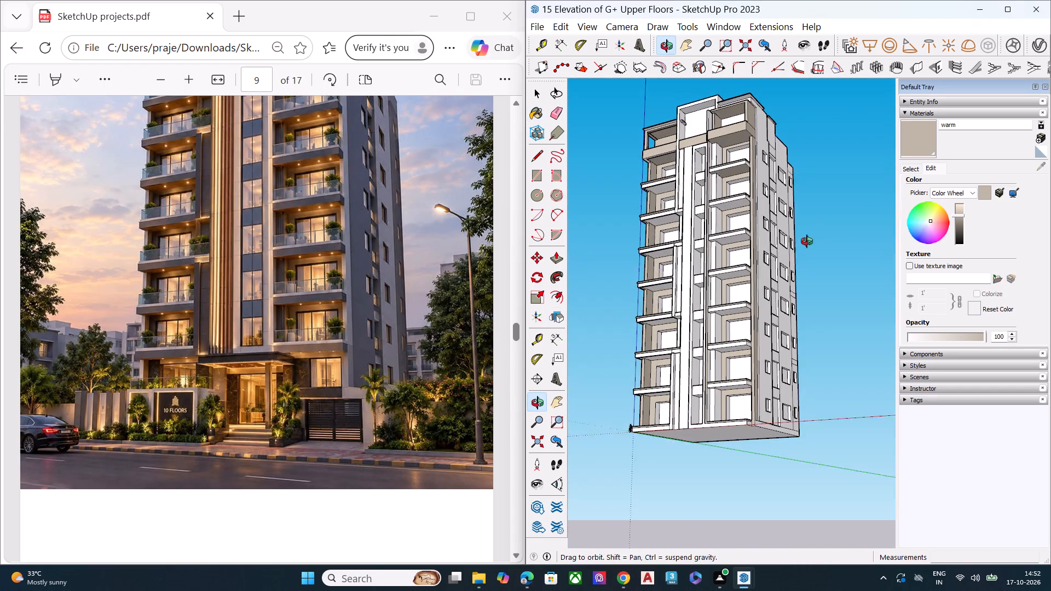
middle_click_drag(807, 241, 808, 240)
middle_click_drag(745, 224, 745, 403)
scroll(745, 403, "down", 1)
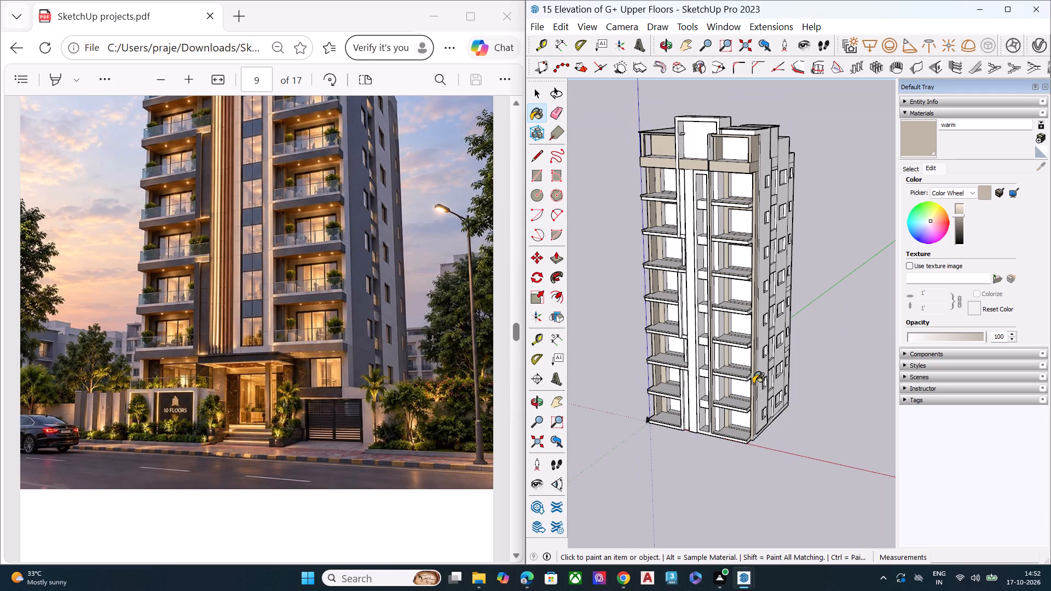
middle_click_drag(734, 336, 538, 318)
scroll(771, 257, "up", 1)
scroll(796, 251, "down", 1)
scroll(810, 250, "up", 6)
left_click(775, 289)
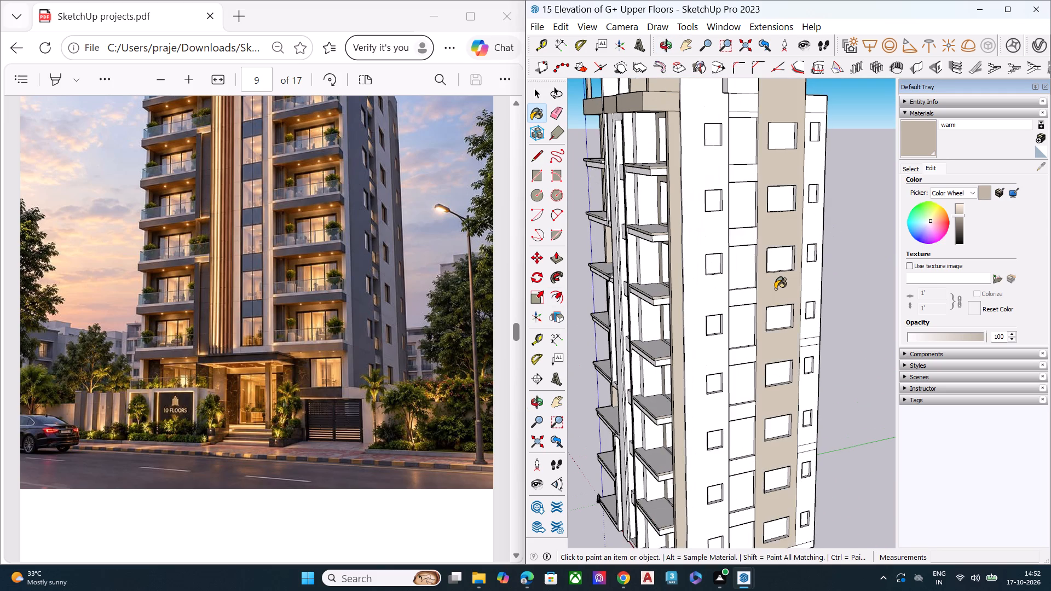
scroll(777, 312, "down", 5)
scroll(777, 312, "up", 1)
scroll(777, 312, "down", 3)
key("space")
left_click(827, 303)
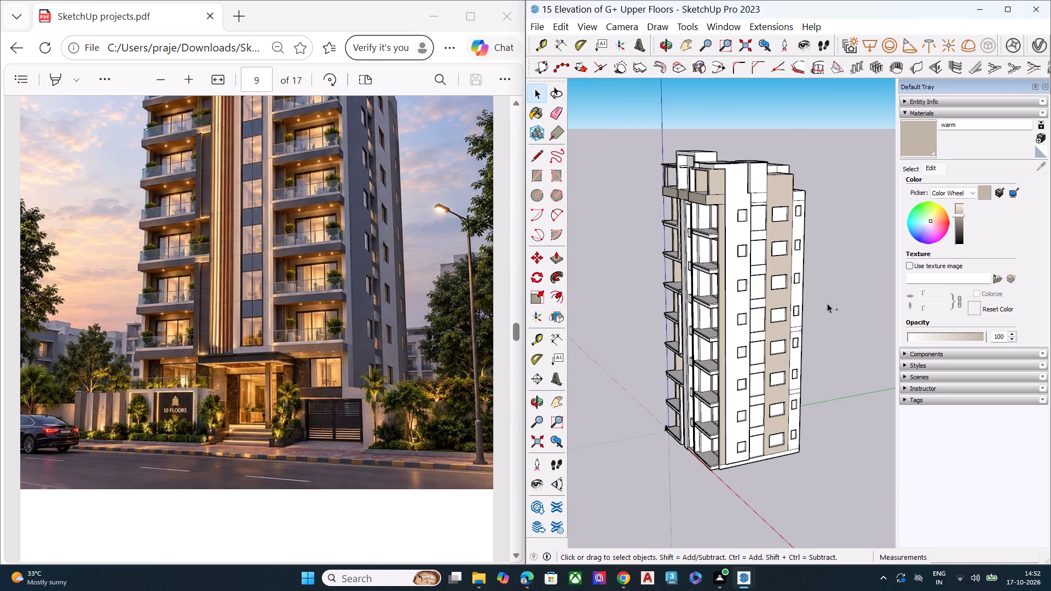
Save the building model.
key("ctrl+s")
left_click(832, 299)
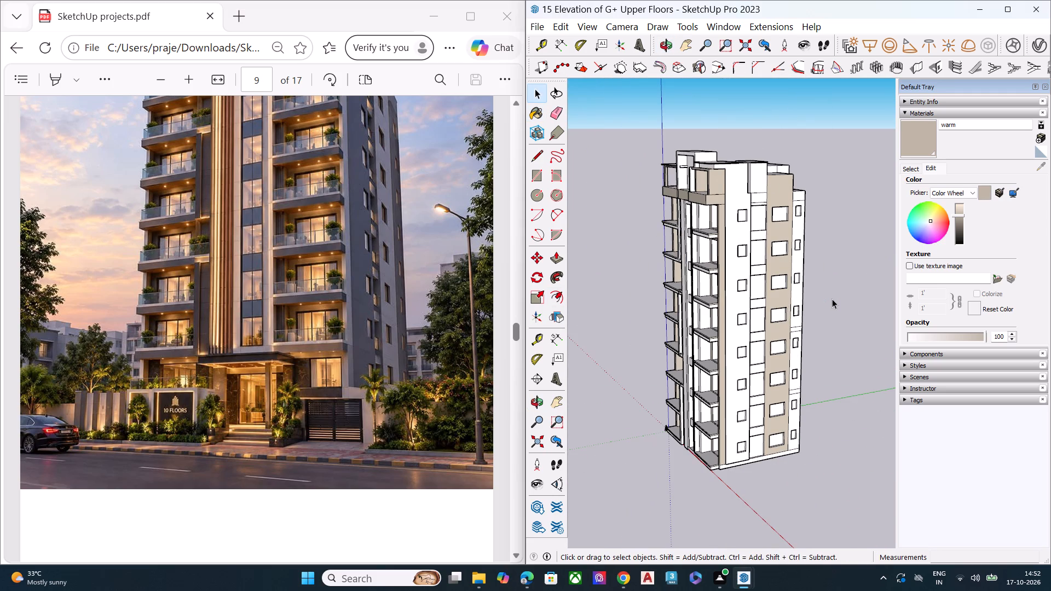
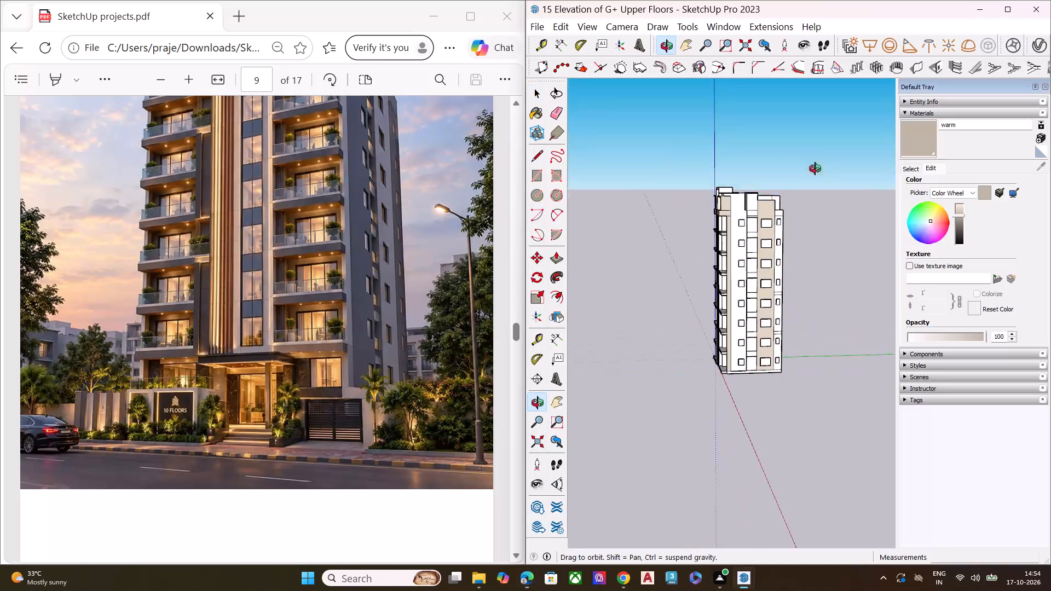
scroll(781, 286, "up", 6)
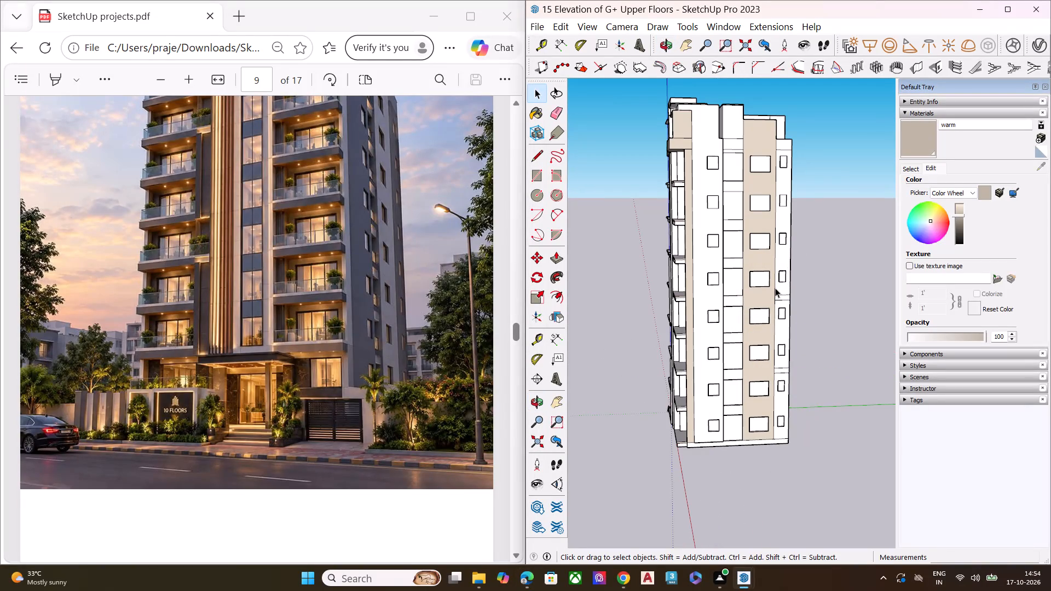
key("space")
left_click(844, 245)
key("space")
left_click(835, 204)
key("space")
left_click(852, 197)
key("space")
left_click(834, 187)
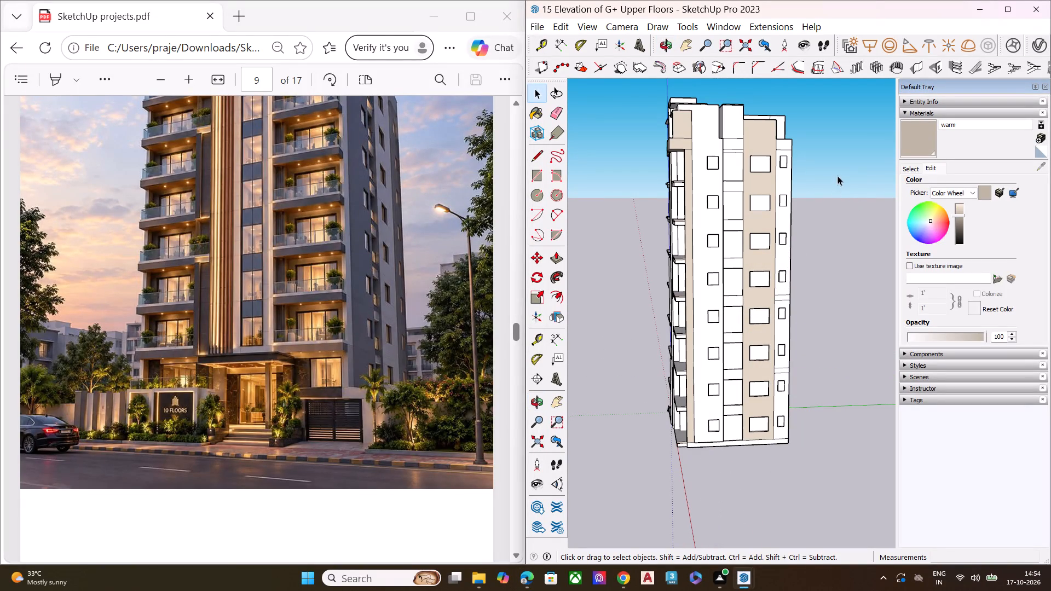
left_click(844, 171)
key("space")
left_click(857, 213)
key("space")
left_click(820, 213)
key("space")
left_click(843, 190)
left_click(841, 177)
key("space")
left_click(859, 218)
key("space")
Compare the front balconies and their undersides with the reference rendering to look for faces still unpainted.
middle_click_drag(806, 242, 836, 204)
scroll(836, 204, "down", 1)
middle_click_drag(691, 280, 815, 248)
scroll(761, 249, "up", 6)
scroll(744, 251, "down", 6)
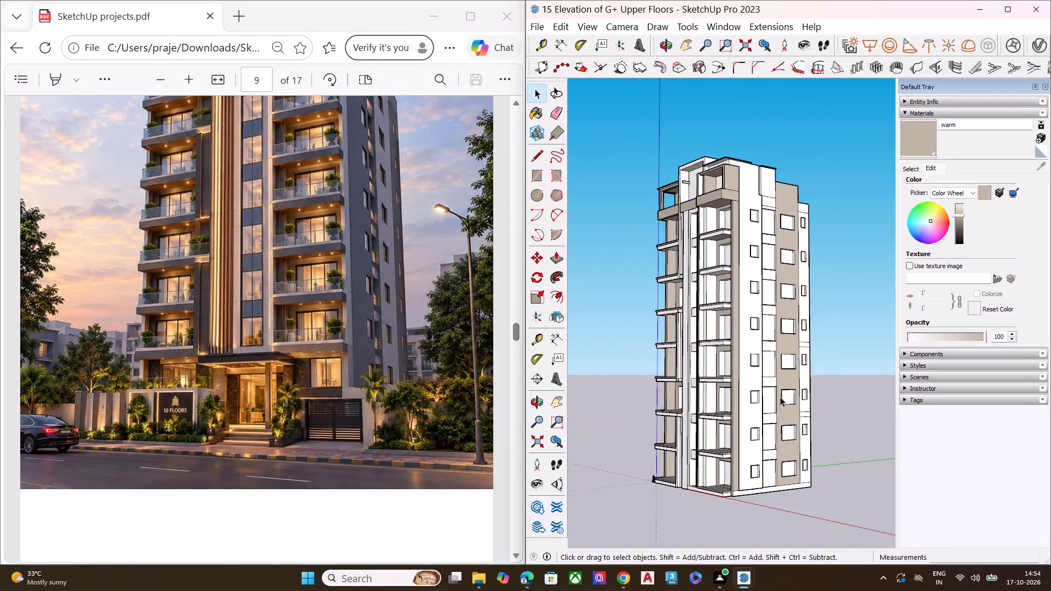
middle_click_drag(713, 322, 818, 311)
scroll(372, 323, "up", 3)
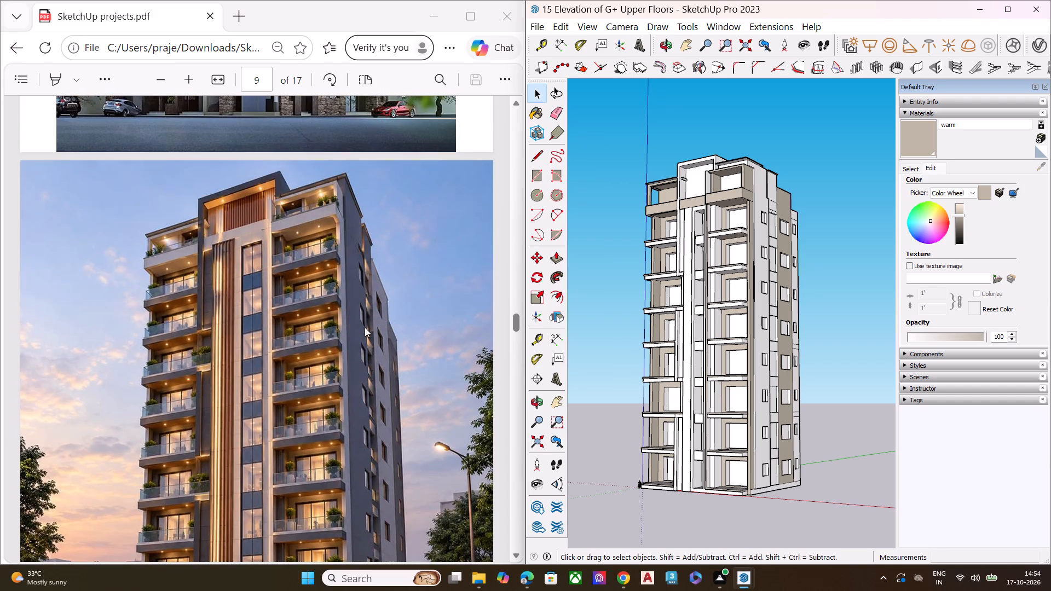
scroll(350, 330, "down", 1)
middle_click_drag(682, 272, 721, 173)
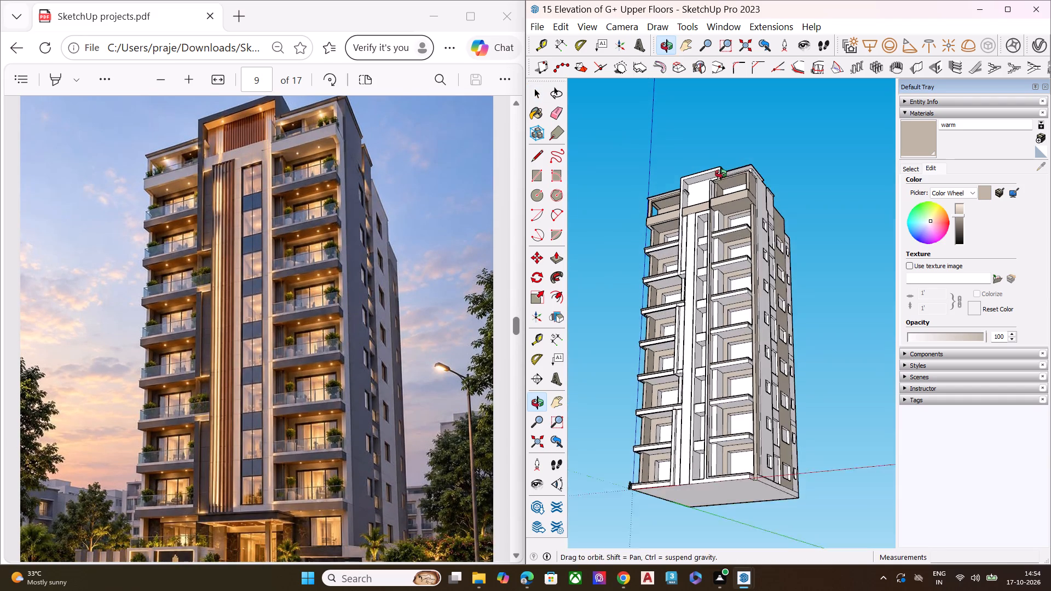
middle_click_drag(721, 173, 722, 172)
scroll(695, 264, "up", 11)
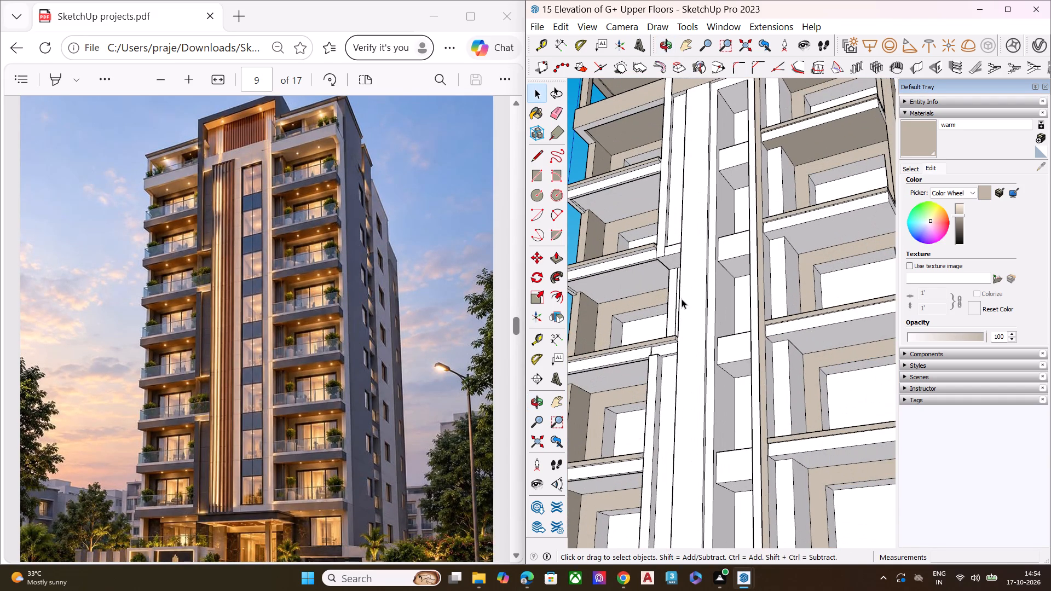
scroll(682, 299, "down", 8)
middle_click_drag(702, 339, 709, 367)
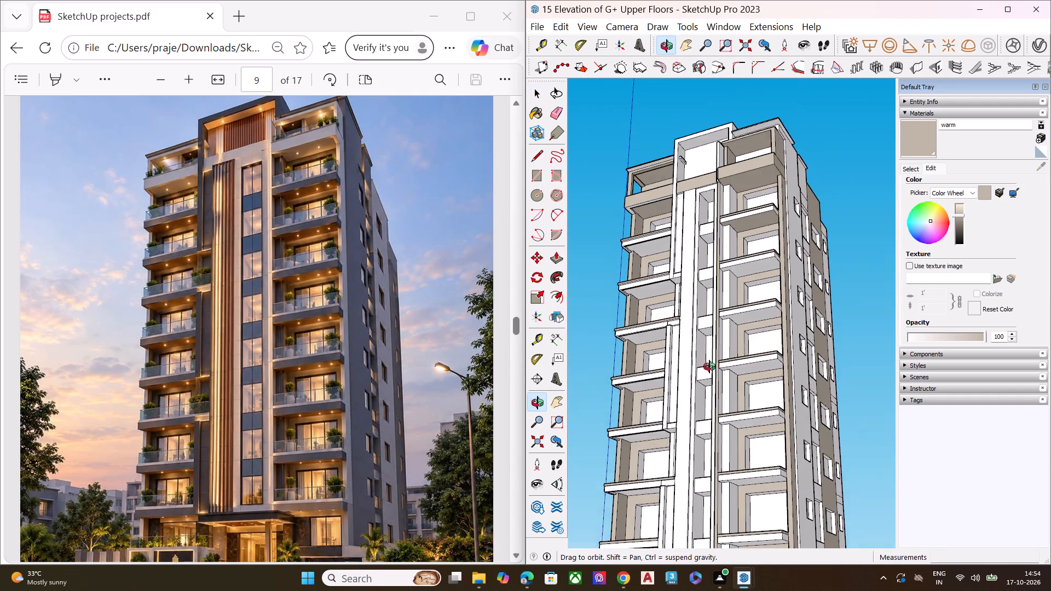
middle_click_drag(709, 367, 671, 291)
scroll(655, 315, "up", 6)
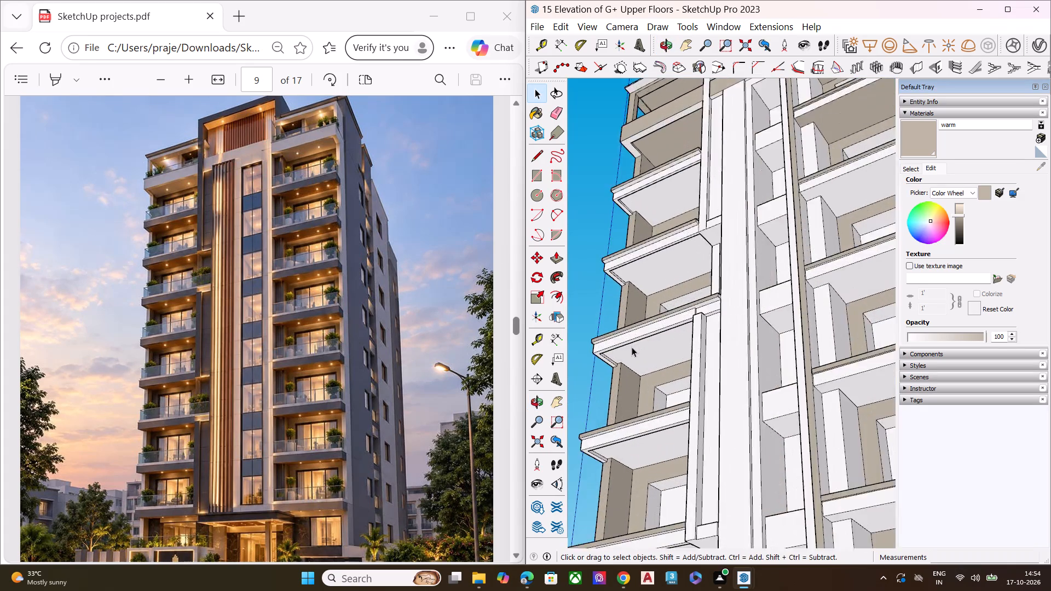
scroll(632, 347, "up", 6)
scroll(627, 351, "down", 1)
scroll(627, 351, "up", 1)
scroll(627, 351, "down", 1)
scroll(627, 351, "up", 4)
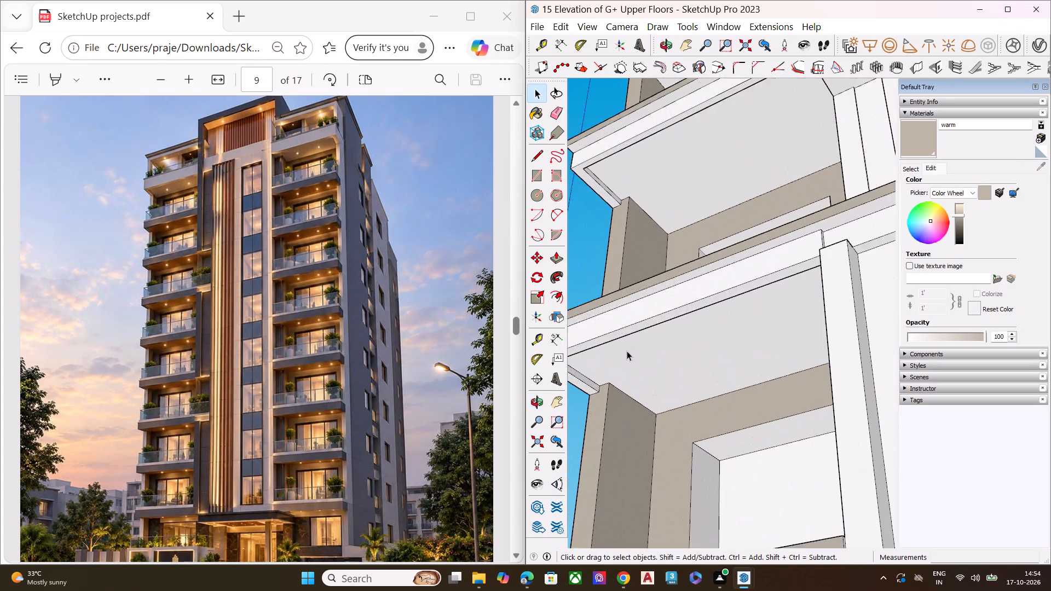
scroll(627, 351, "up", 3)
scroll(641, 349, "down", 4)
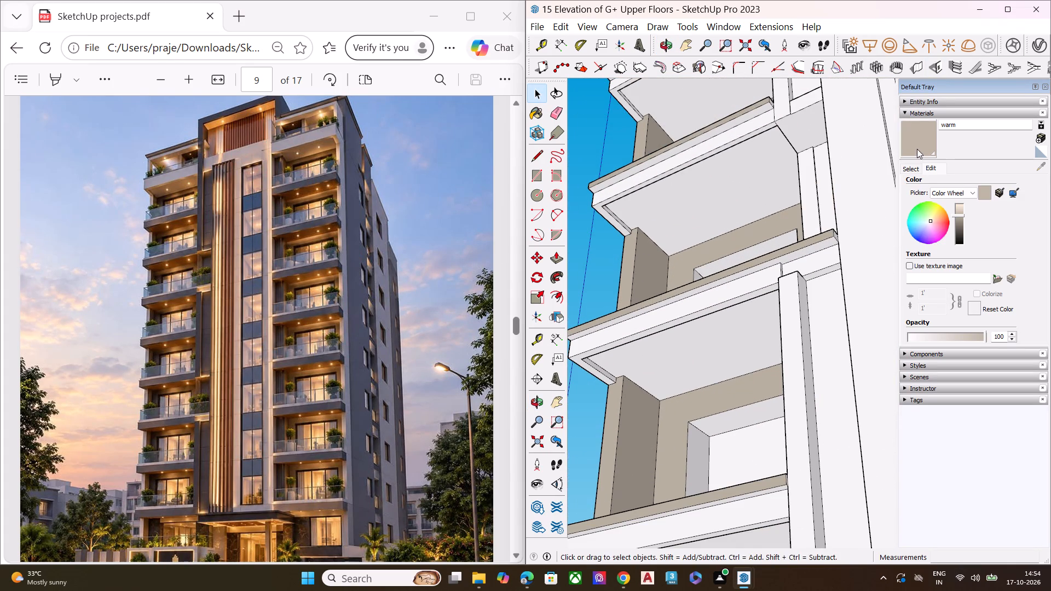
Paint the white underside rim of the topmost left balcony's parapet band with the warm material.
left_click(917, 149)
scroll(685, 314, "down", 2)
scroll(680, 323, "up", 1)
scroll(671, 340, "down", 1)
scroll(670, 342, "up", 1)
scroll(667, 348, "down", 3)
scroll(648, 236, "down", 3)
scroll(643, 269, "up", 1)
scroll(642, 274, "down", 4)
scroll(649, 124, "down", 1)
scroll(649, 124, "up", 3)
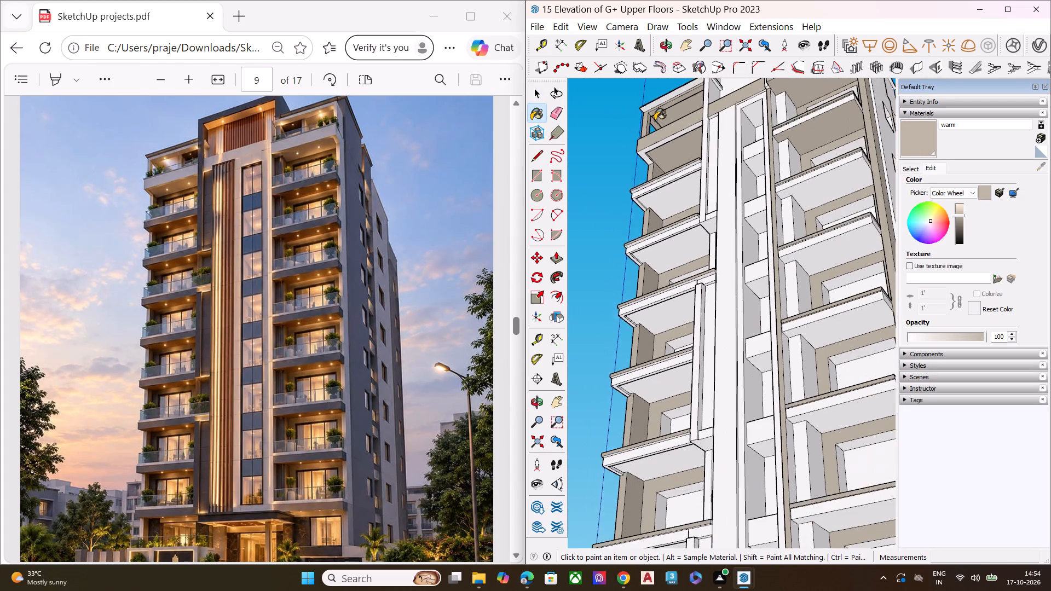
scroll(655, 120, "up", 6)
middle_click_drag(709, 179, 616, 127)
scroll(622, 175, "up", 7)
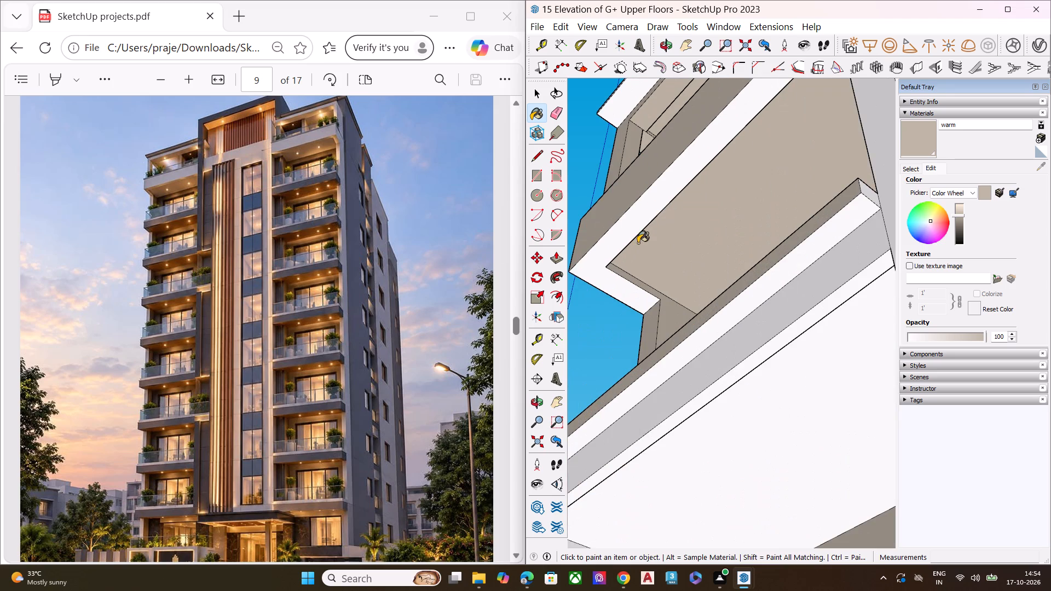
scroll(648, 228, "down", 7)
middle_click_drag(658, 245, 841, 542)
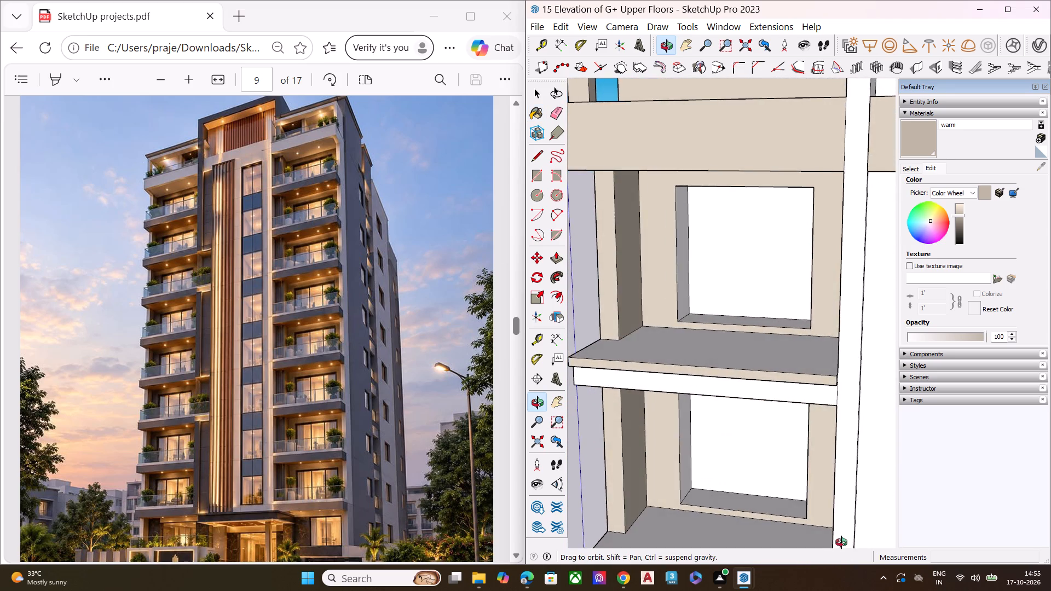
middle_click_drag(841, 542, 769, 256)
scroll(628, 223, "up", 2)
scroll(628, 223, "down", 1)
scroll(628, 223, "up", 4)
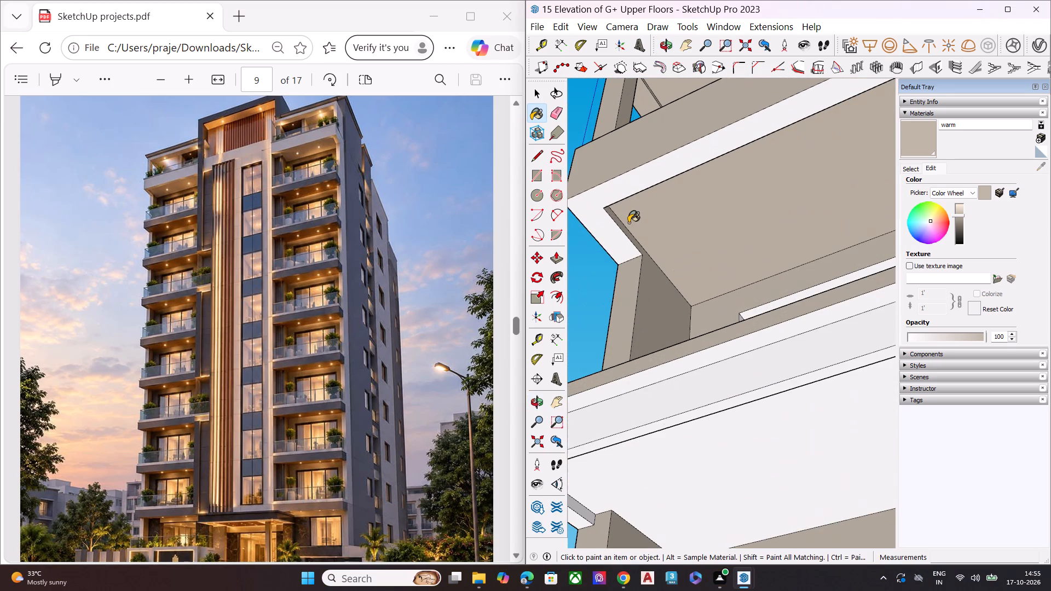
left_click(594, 208)
Examine the whole front elevation and its balconies against the reference rendering.
scroll(593, 207, "down", 1)
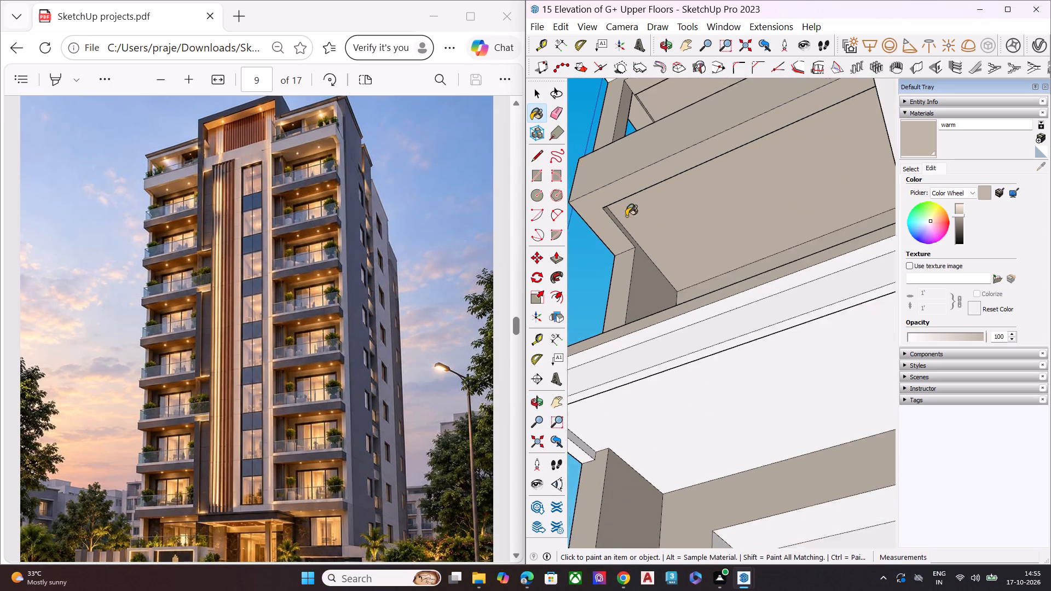
scroll(626, 216, "down", 1)
scroll(638, 218, "up", 1)
scroll(684, 225, "down", 2)
middle_click_drag(685, 235, 780, 444)
scroll(614, 205, "down", 15)
scroll(614, 205, "up", 1)
scroll(614, 205, "down", 1)
scroll(614, 205, "up", 1)
scroll(614, 205, "down", 6)
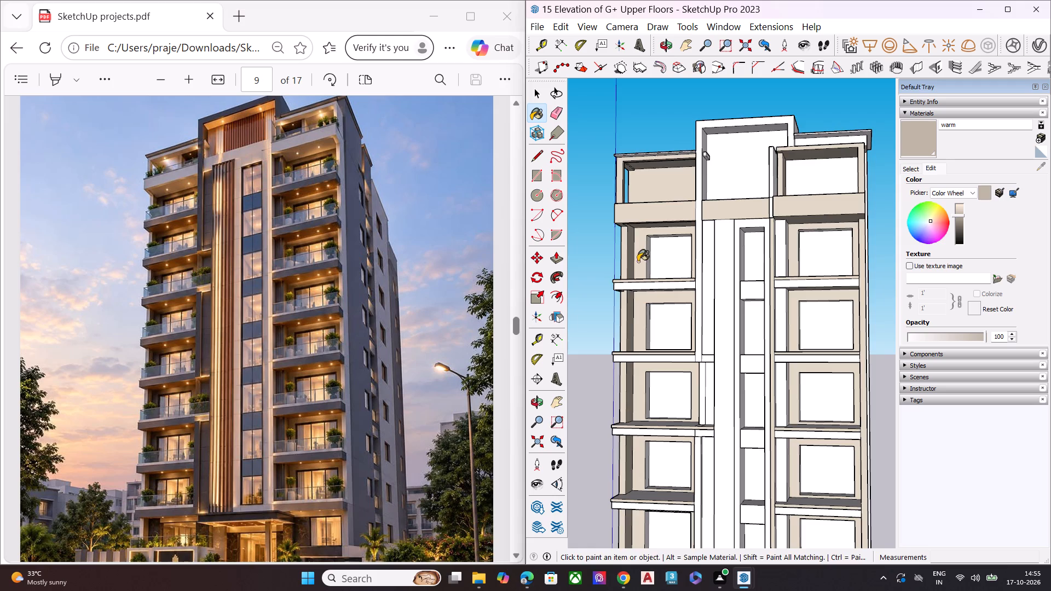
middle_click_drag(639, 264, 804, 335)
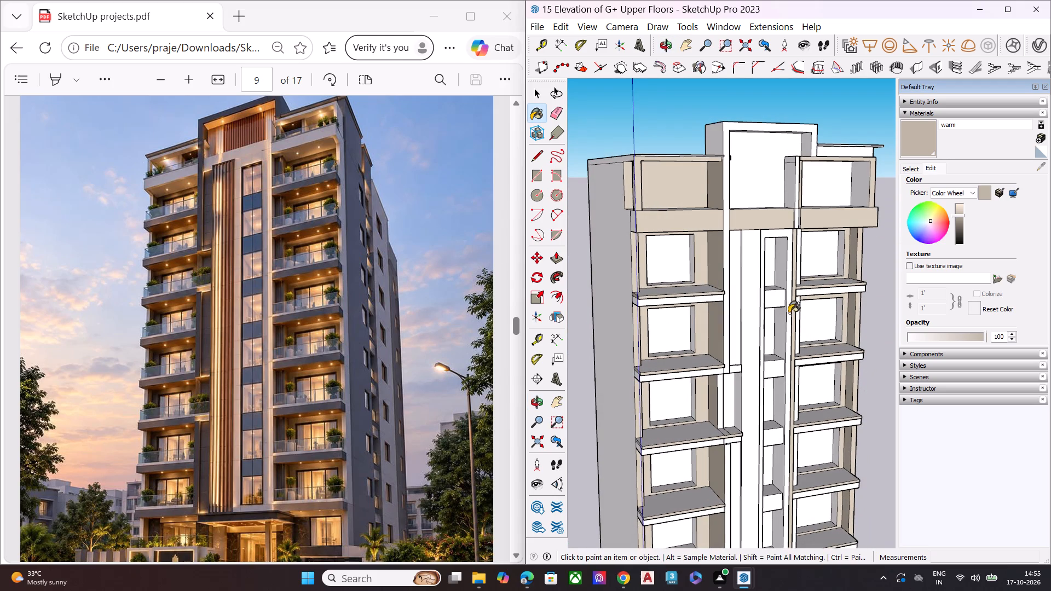
scroll(625, 250, "down", 6)
key("space")
middle_click_drag(685, 285, 652, 269)
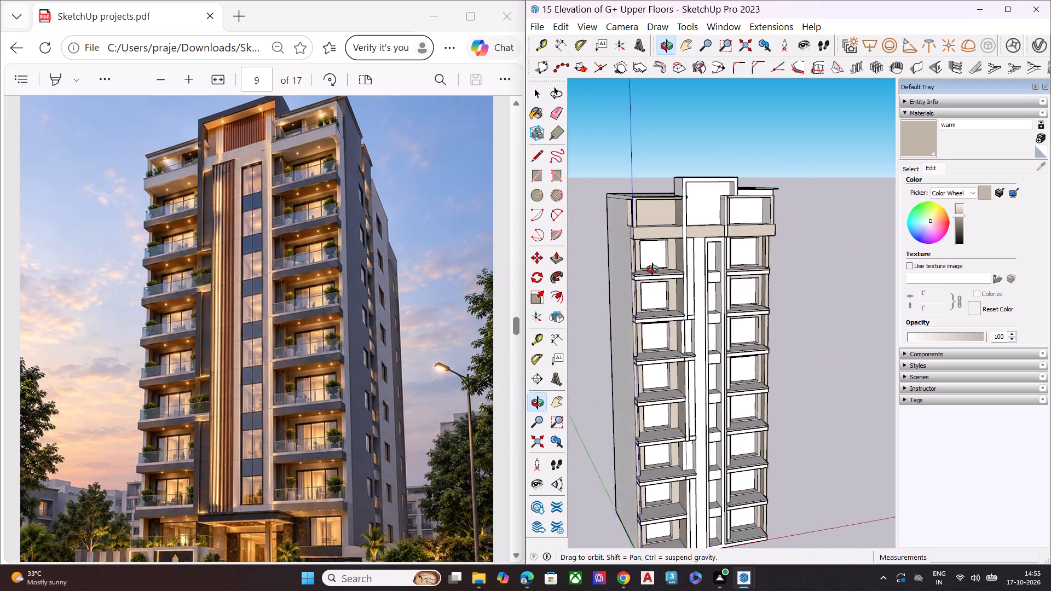
middle_click_drag(652, 269, 583, 228)
scroll(583, 228, "up", 1)
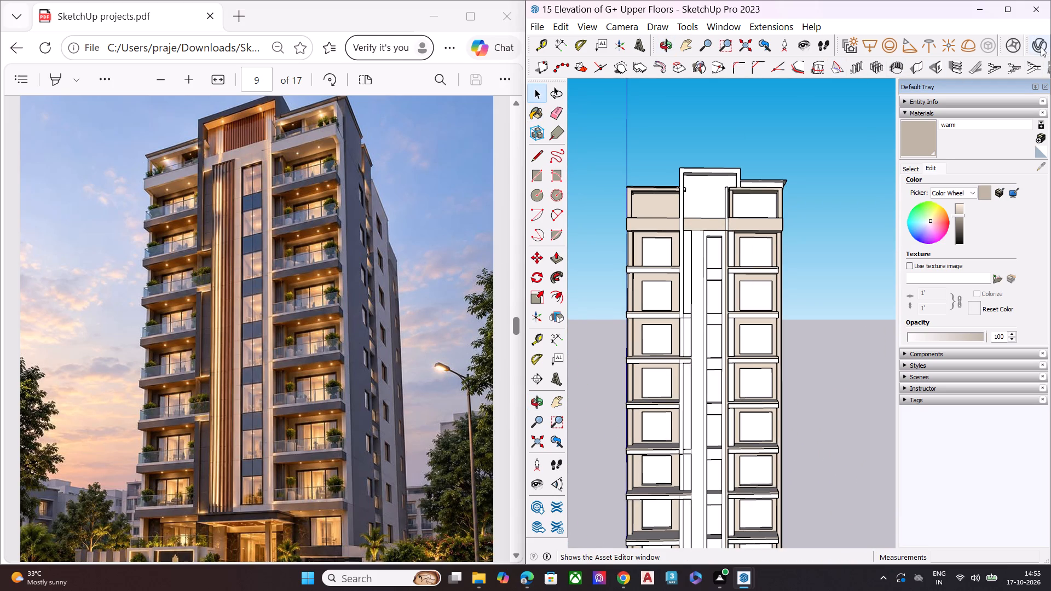
Make the Lily_Light material editable in V-Ray and set its diffuse colour to RGB 205, 202, 194.
left_click(1041, 47)
left_click(149, 448)
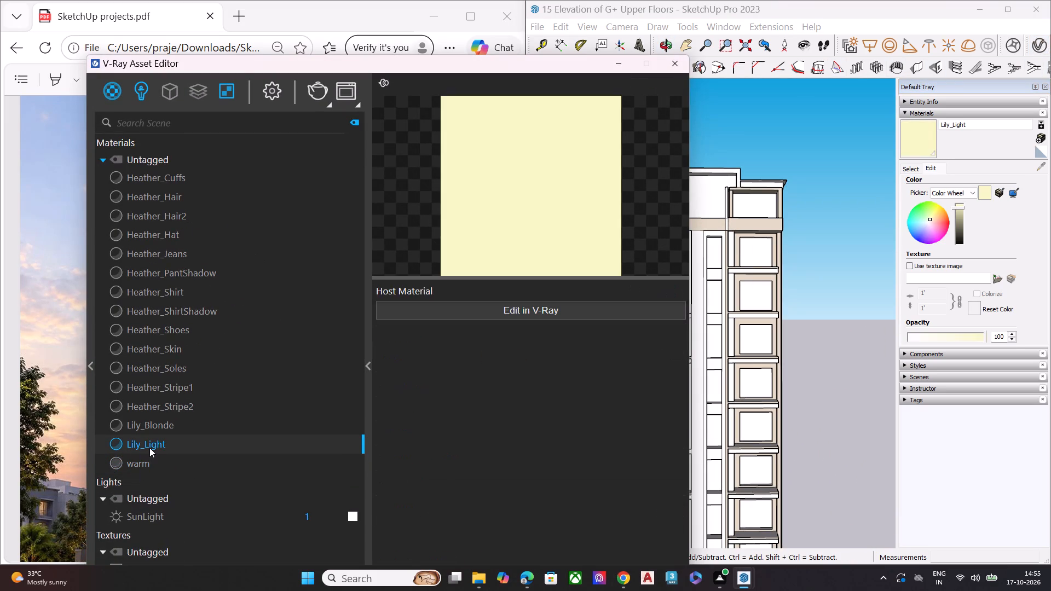
left_click(512, 301)
left_click(517, 309)
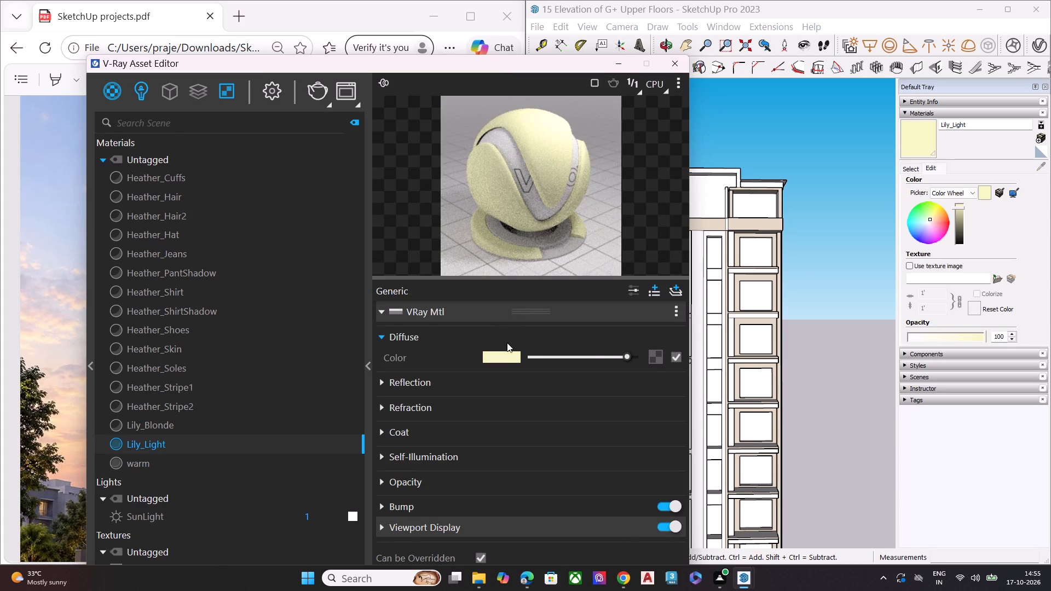
left_click(507, 351)
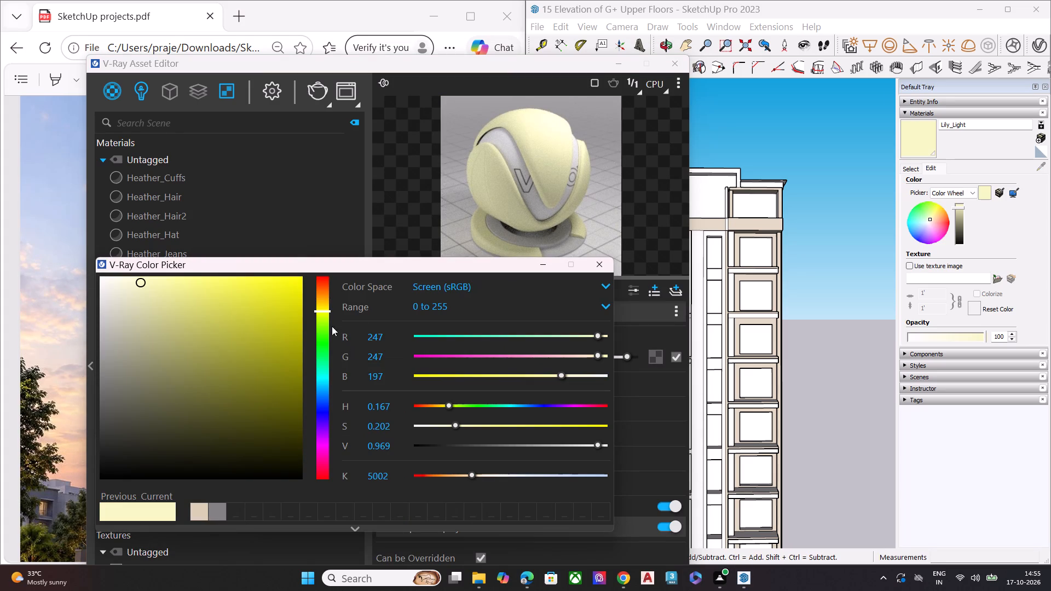
left_click(395, 331)
key("BackSpace")
key("BackSpace")
key("BackSpace")
key("BackSpace")
key("BackSpace")
key("BackSpace")
key("BackSpace")
key("BackSpace")
key("BackSpace")
key("BackSpace")
key("BackSpace")
key("BackSpace")
key("2")
type("05")
key("Return")
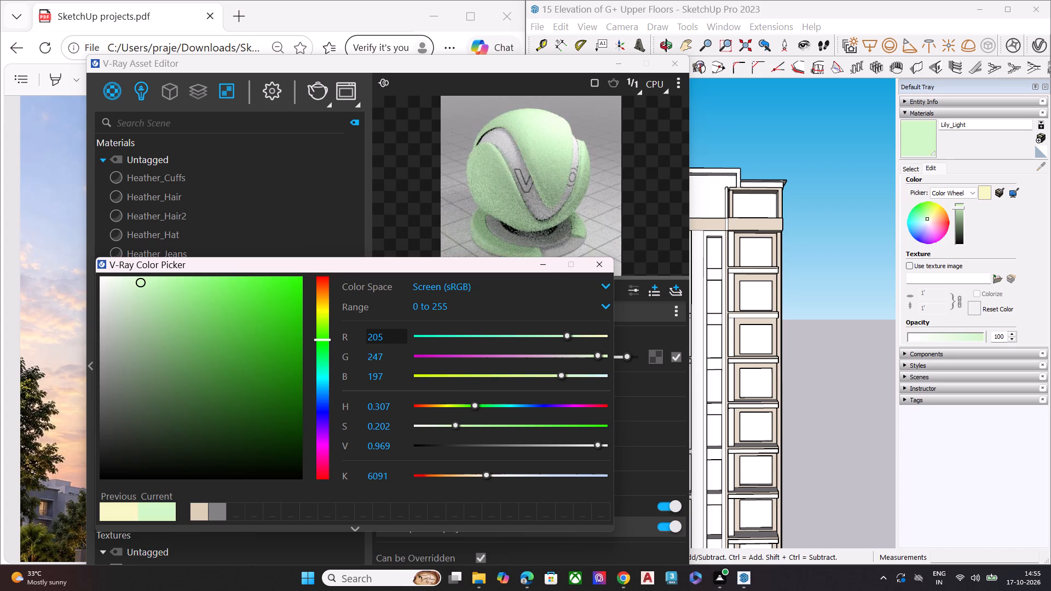
left_click(394, 352)
key("BackSpace")
key("BackSpace")
key("BackSpace")
key("BackSpace")
key("BackSpace")
key("BackSpace")
key("BackSpace")
key("BackSpace")
key("BackSpace")
key("BackSpace")
key("BackSpace")
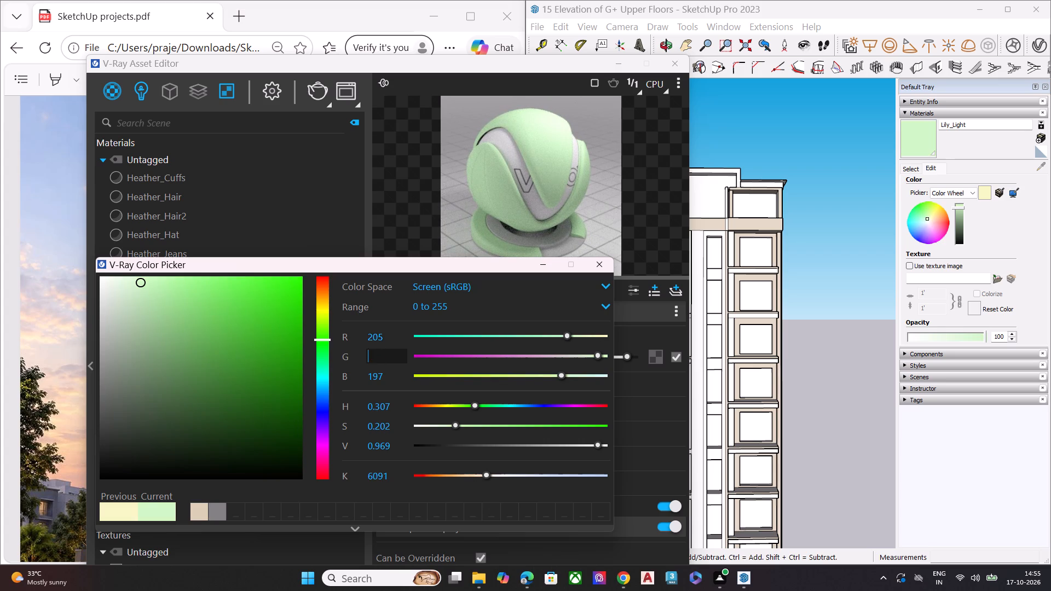
key("BackSpace")
key("BackSpace")
type("202")
key("Return")
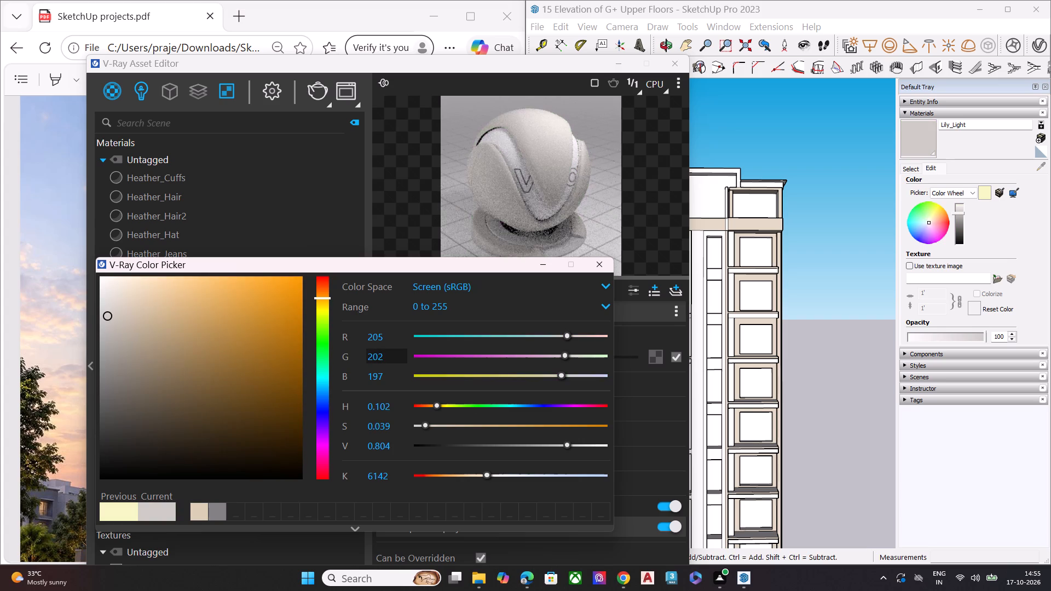
left_click(399, 381)
key("BackSpace")
key("BackSpace")
key("BackSpace")
key("BackSpace")
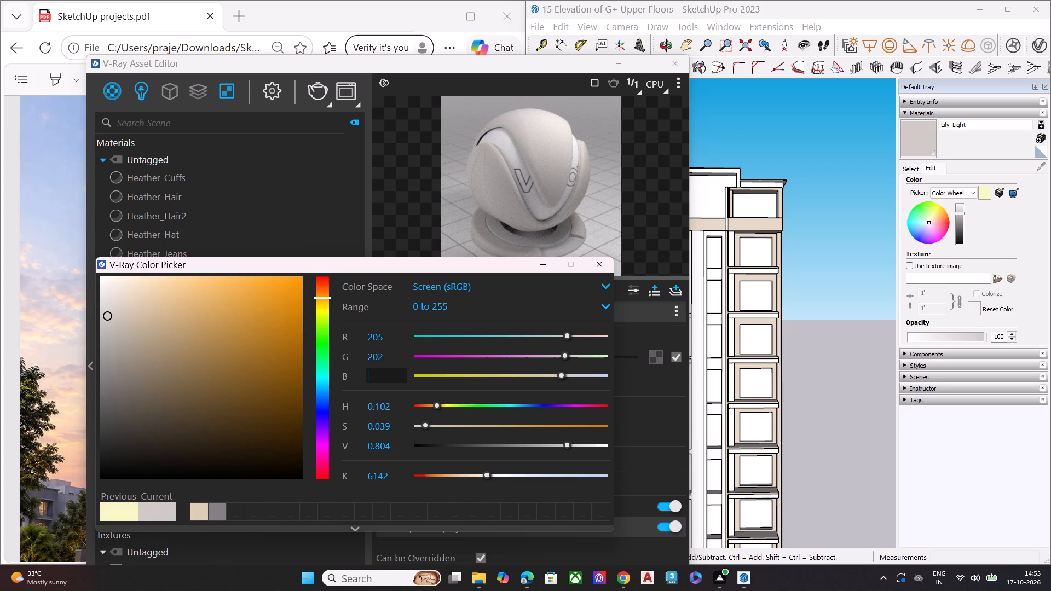
key("BackSpace")
key("BackSpace")
key("1")
type("94")
key("Return")
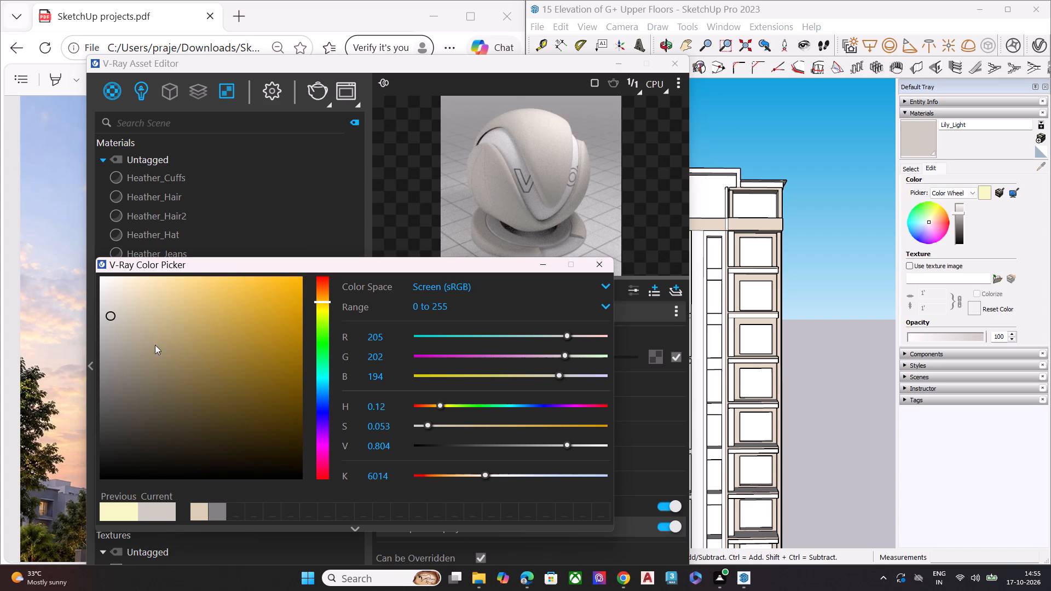
left_click(907, 146)
left_click(598, 269)
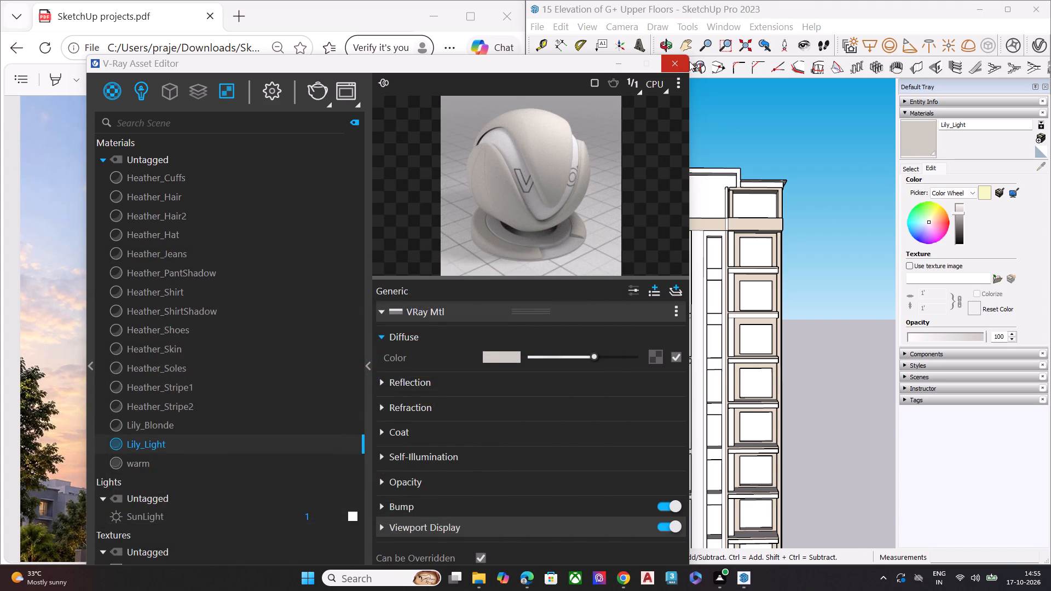
left_click(689, 61)
Paint the front face of the topmost left balcony's parapet band with the Lily_Light material.
scroll(527, 338, "down", 3)
middle_click_drag(645, 337, 505, 421)
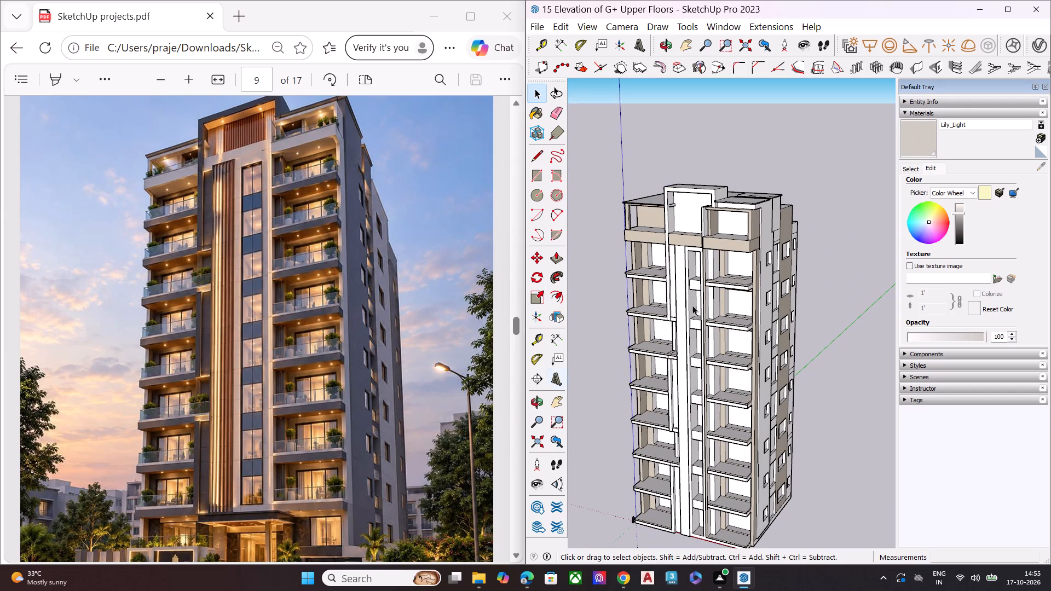
left_click(922, 130)
middle_click_drag(658, 231, 649, 225)
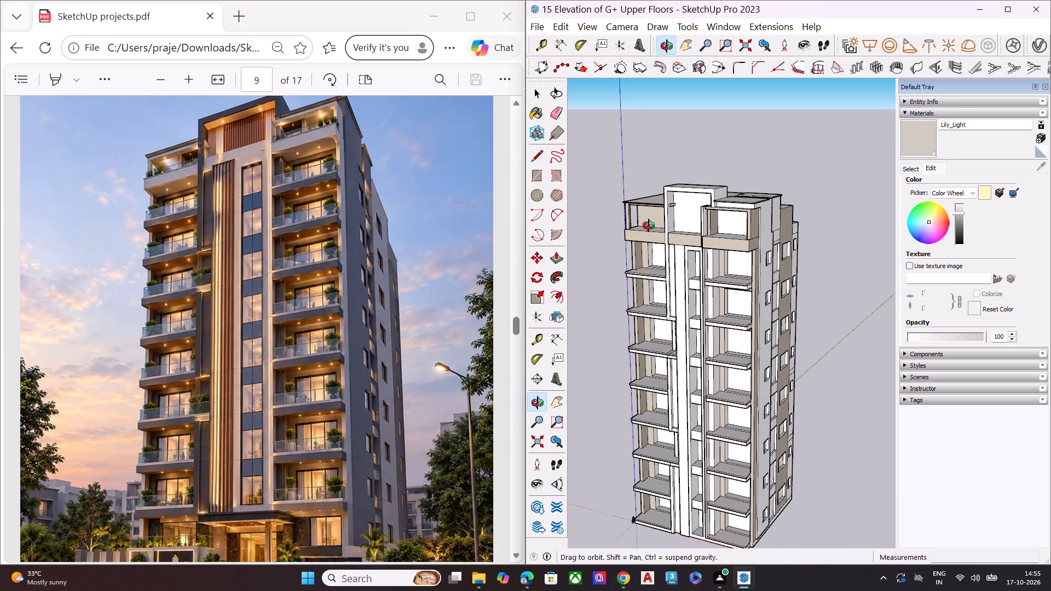
middle_click_drag(649, 225, 656, 84)
scroll(657, 179, "up", 7)
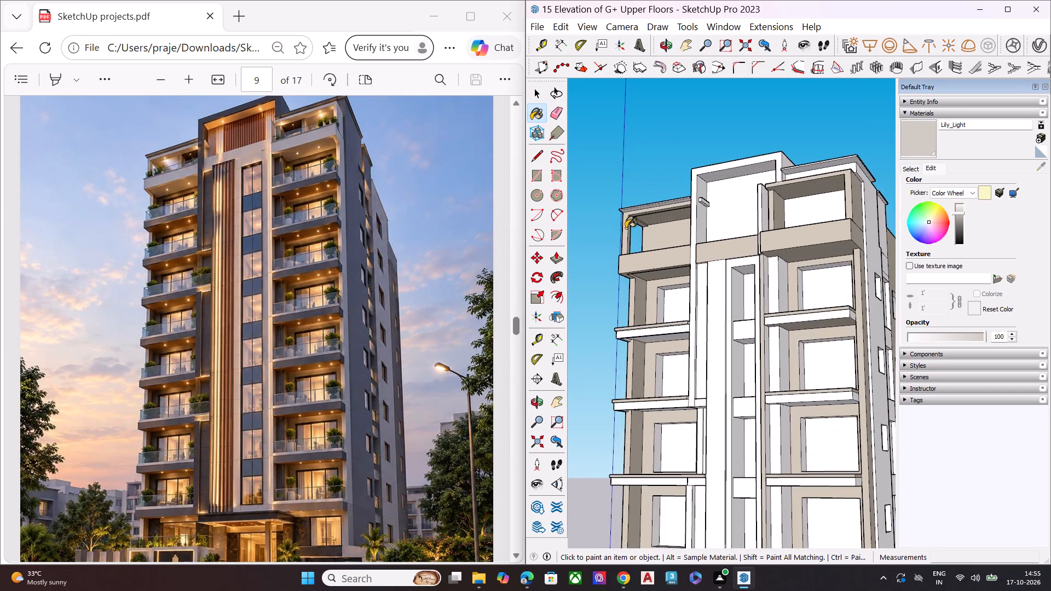
scroll(626, 228, "up", 2)
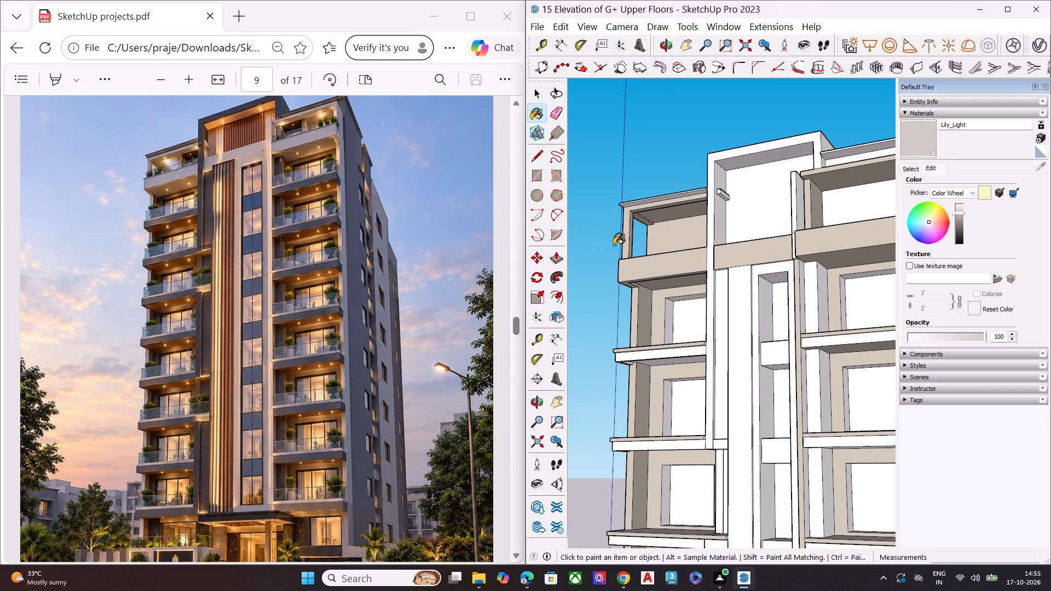
left_click(638, 275)
middle_click_drag(712, 262, 864, 375)
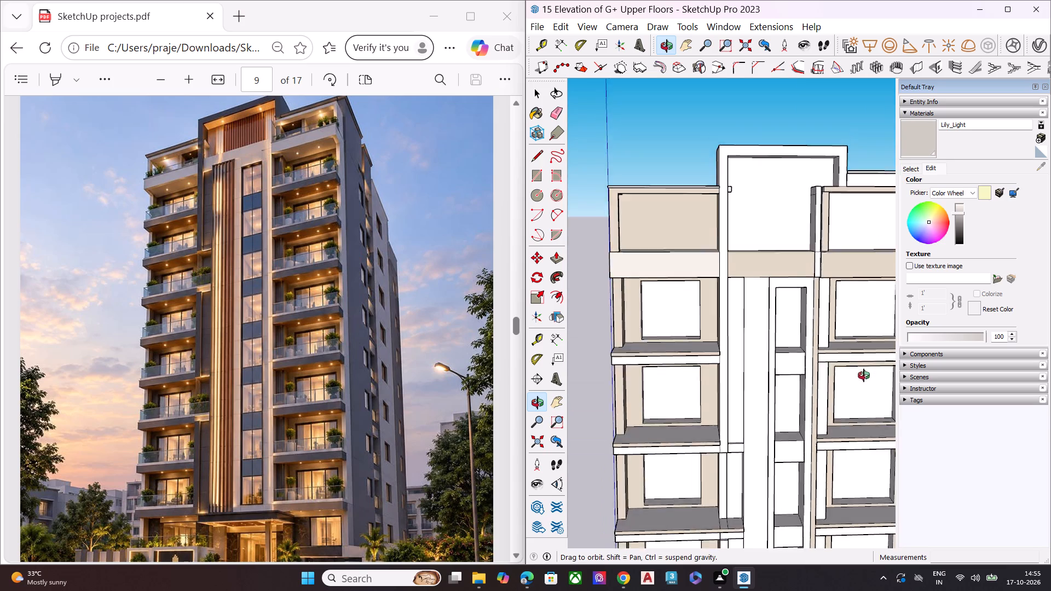
middle_click_drag(864, 375, 635, 412)
middle_click_drag(645, 370, 645, 287)
scroll(645, 287, "up", 1)
key("space")
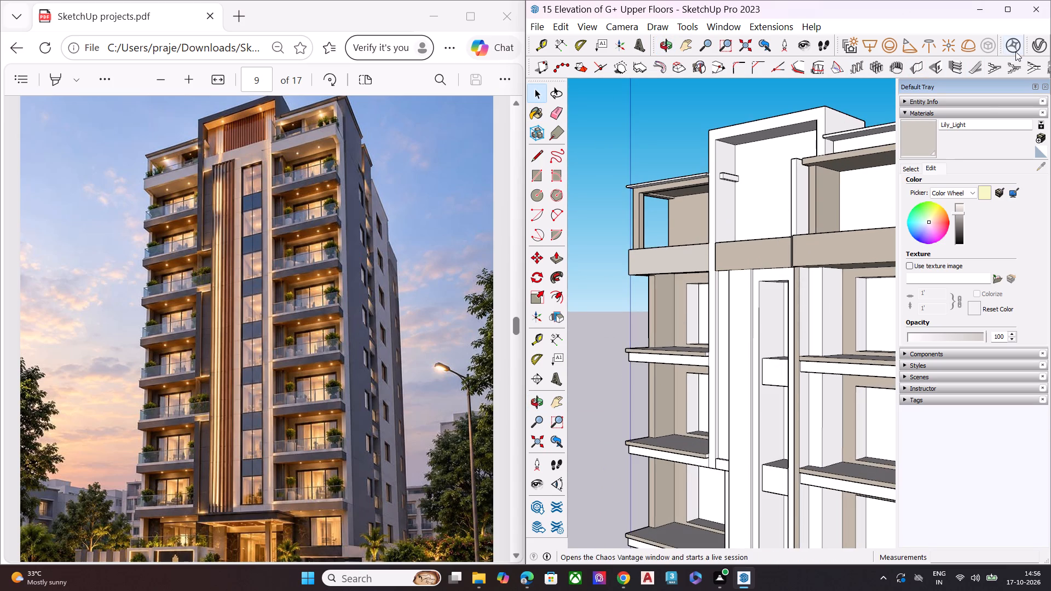
Permanently delete the warm material from the V-Ray scene materials.
left_click(1042, 48)
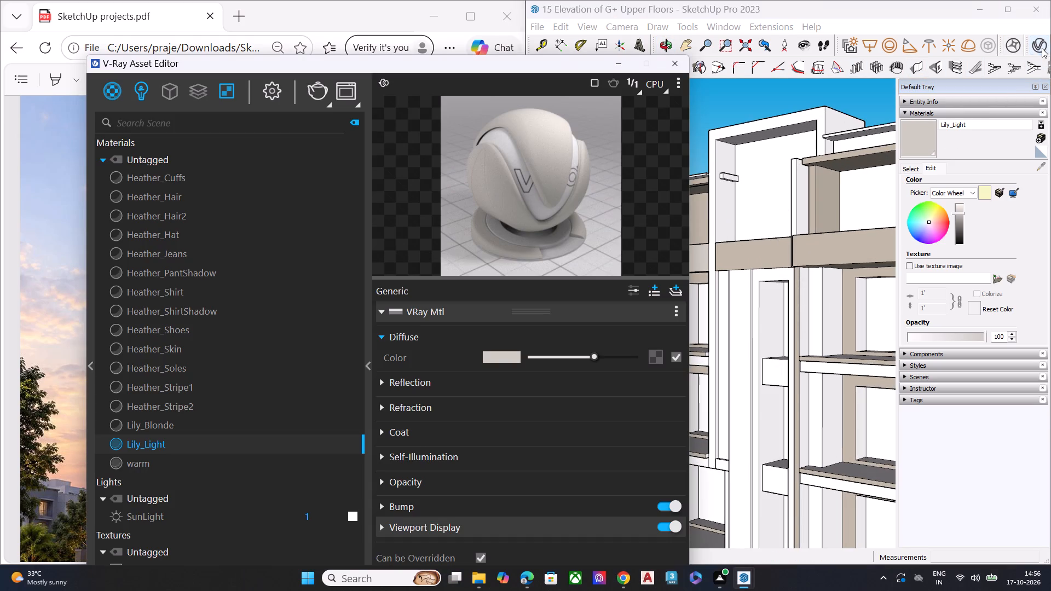
left_click(151, 462)
right_click(151, 462)
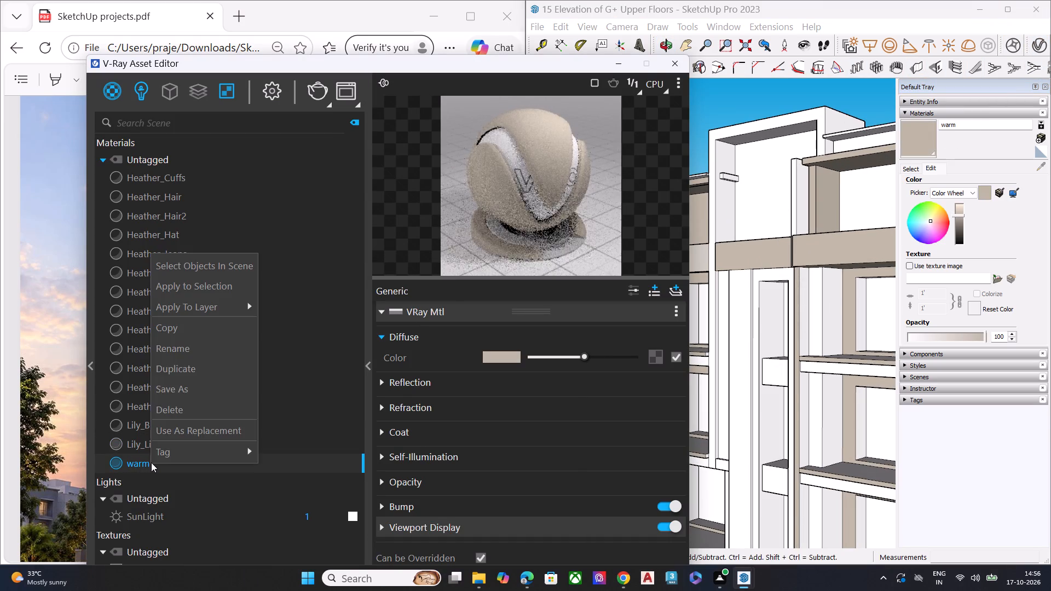
left_click(178, 414)
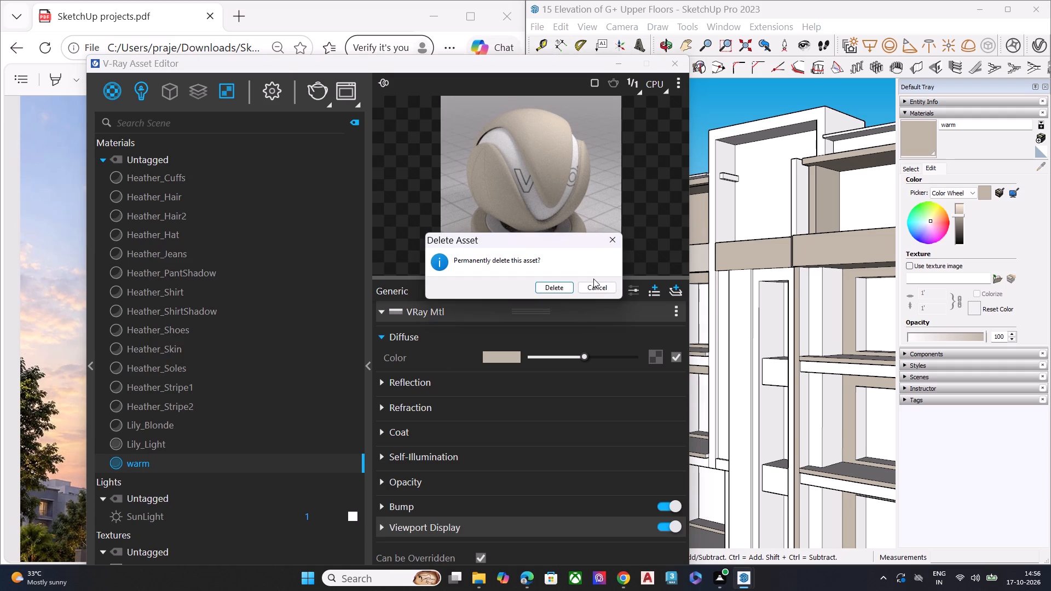
left_click(564, 286)
scroll(960, 167, "down", 3)
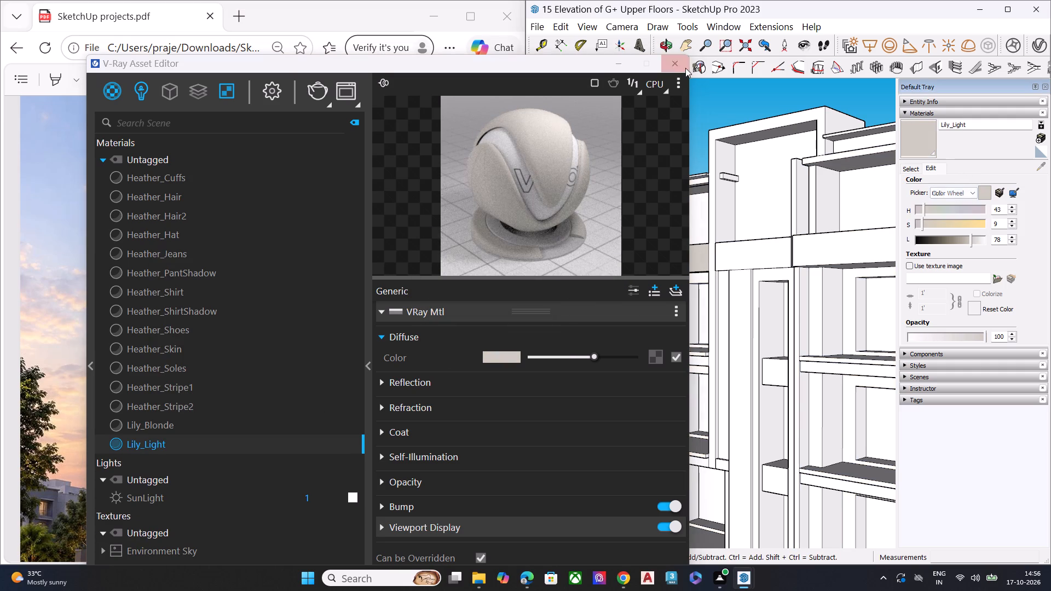
left_click(684, 60)
scroll(910, 150, "down", 6)
Paint the front, inner side and underside faces of the open frame above the topmost left balcony with Lily_Light.
left_click(923, 136)
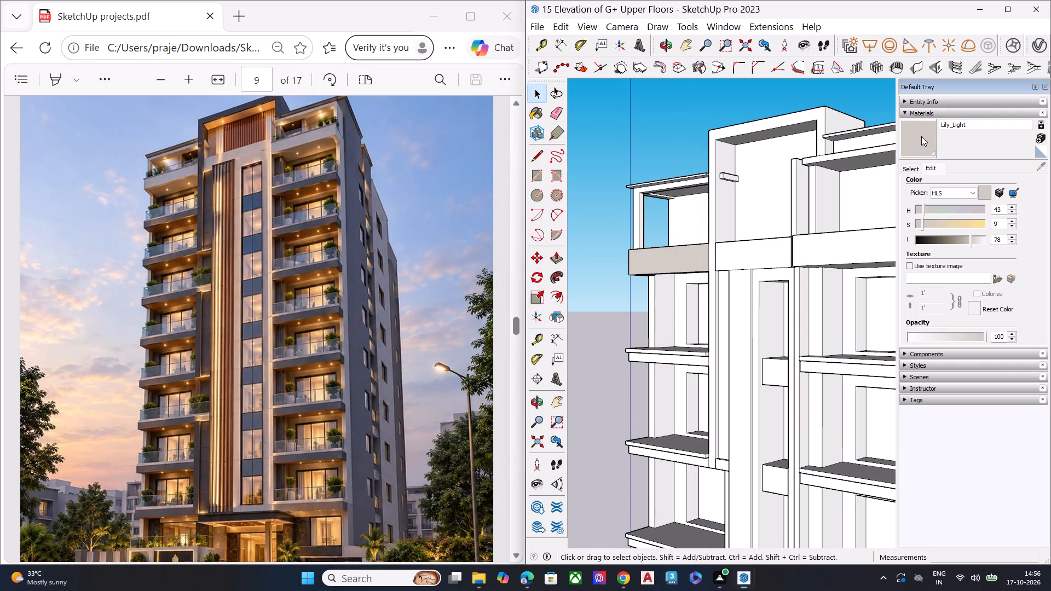
scroll(538, 187, "down", 1)
scroll(611, 170, "up", 8)
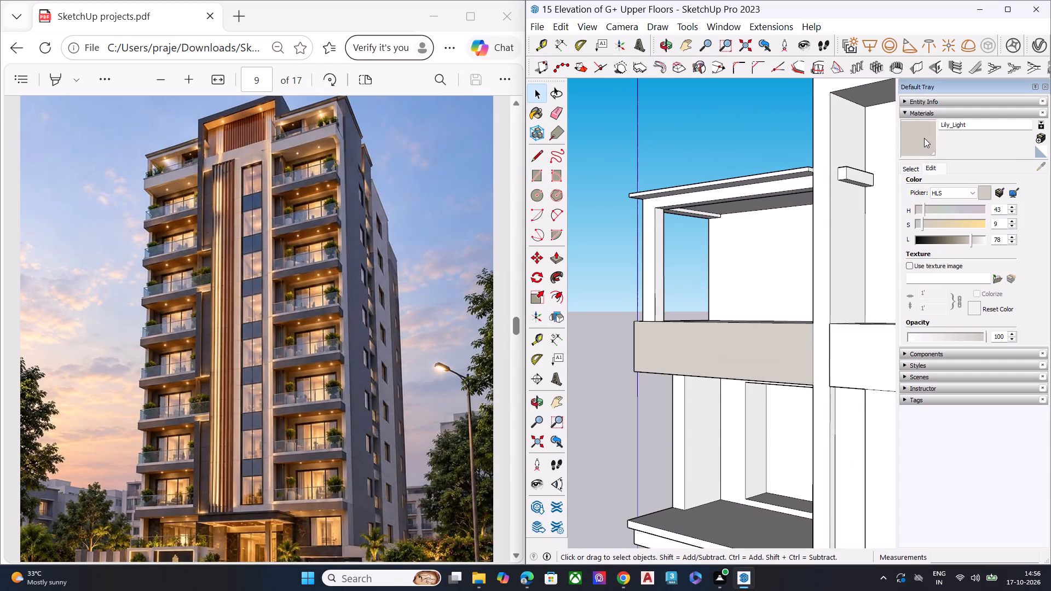
left_click(924, 138)
middle_click_drag(641, 189, 657, 131)
scroll(646, 150, "up", 1)
scroll(649, 231, "up", 12)
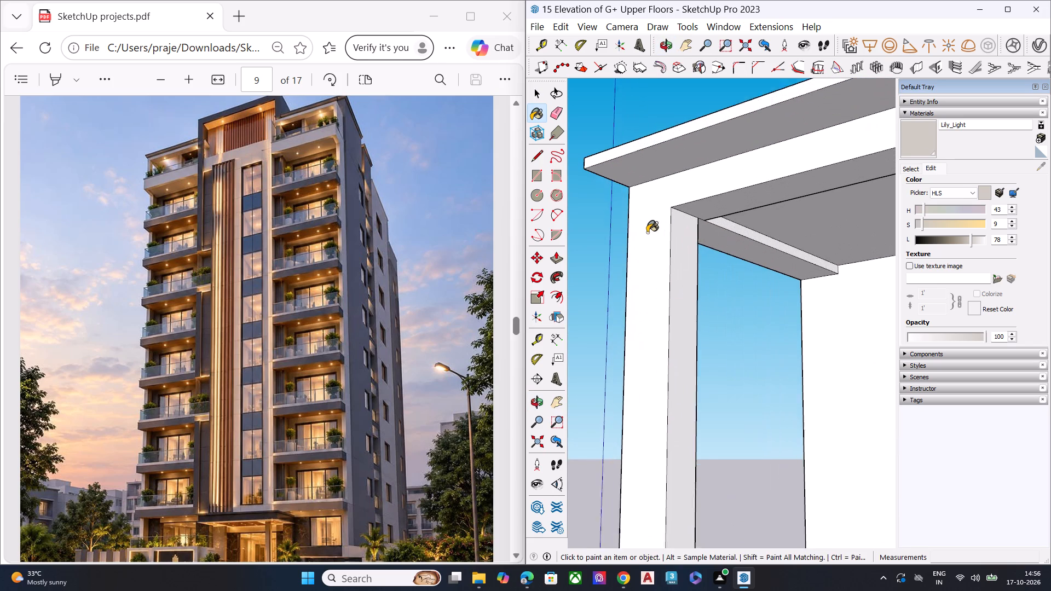
scroll(647, 233, "up", 2)
left_click(650, 222)
left_click(684, 228)
middle_click_drag(702, 215, 553, 142)
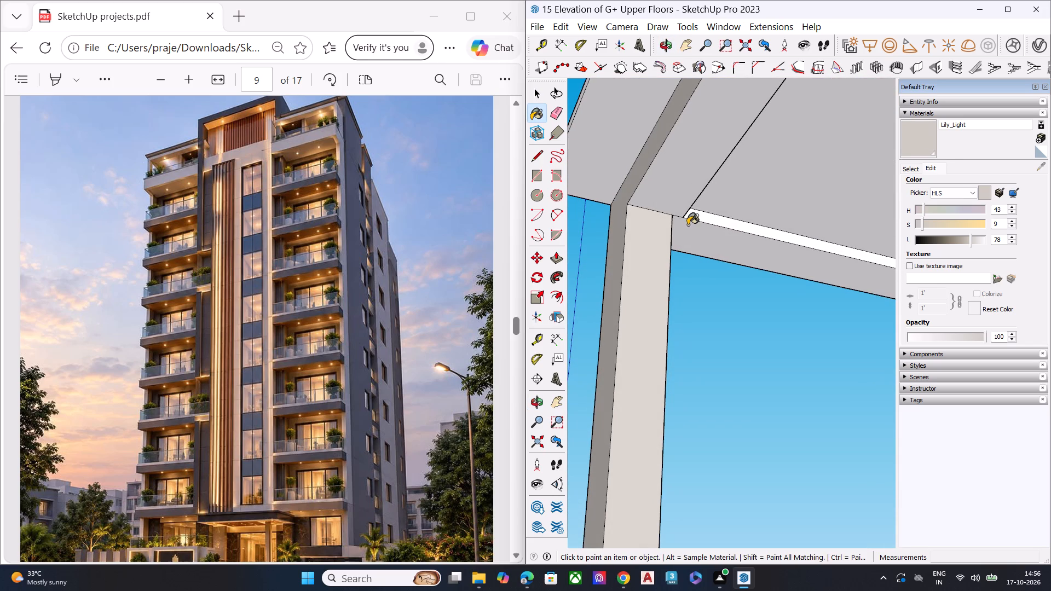
left_click(688, 225)
left_click(673, 194)
scroll(625, 213, "down", 1)
scroll(625, 213, "up", 1)
scroll(624, 215, "down", 1)
scroll(624, 215, "up", 2)
scroll(624, 215, "down", 2)
scroll(624, 215, "up", 1)
middle_click_drag(621, 220, 788, 304)
middle_click_drag(742, 308, 697, 305)
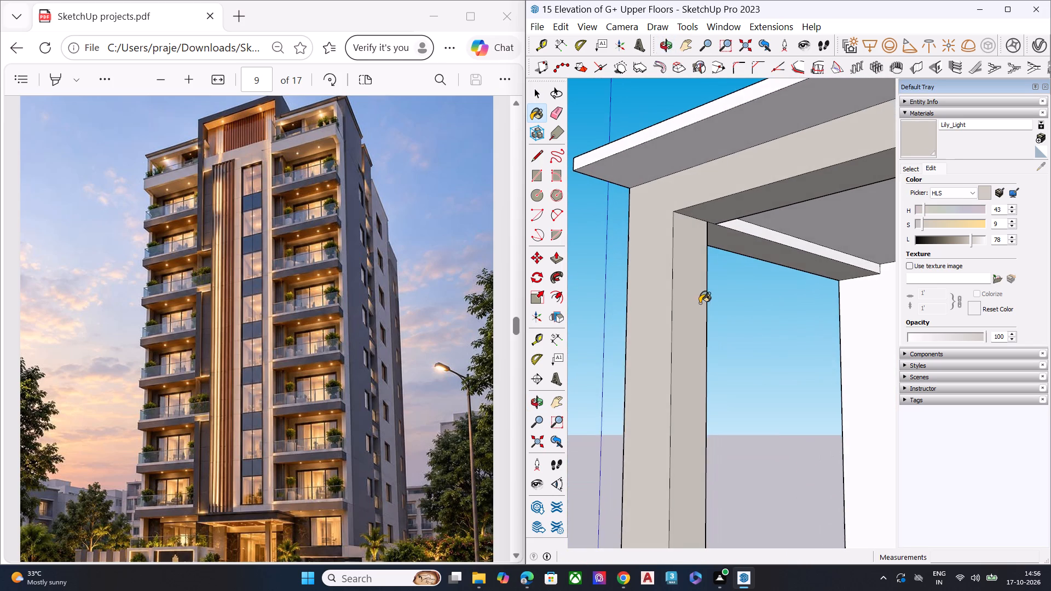
Paint the underside rim of the topmost left balcony's parapet band with Lily_Light.
scroll(569, 270, "down", 5)
scroll(567, 270, "up", 1)
scroll(567, 270, "down", 12)
scroll(694, 257, "up", 1)
scroll(694, 257, "down", 7)
middle_click_drag(704, 320, 730, 236)
scroll(703, 361, "up", 1)
scroll(703, 366, "down", 3)
scroll(702, 367, "up", 5)
middle_click_drag(684, 359, 683, 286)
scroll(683, 286, "up", 9)
left_click(631, 408)
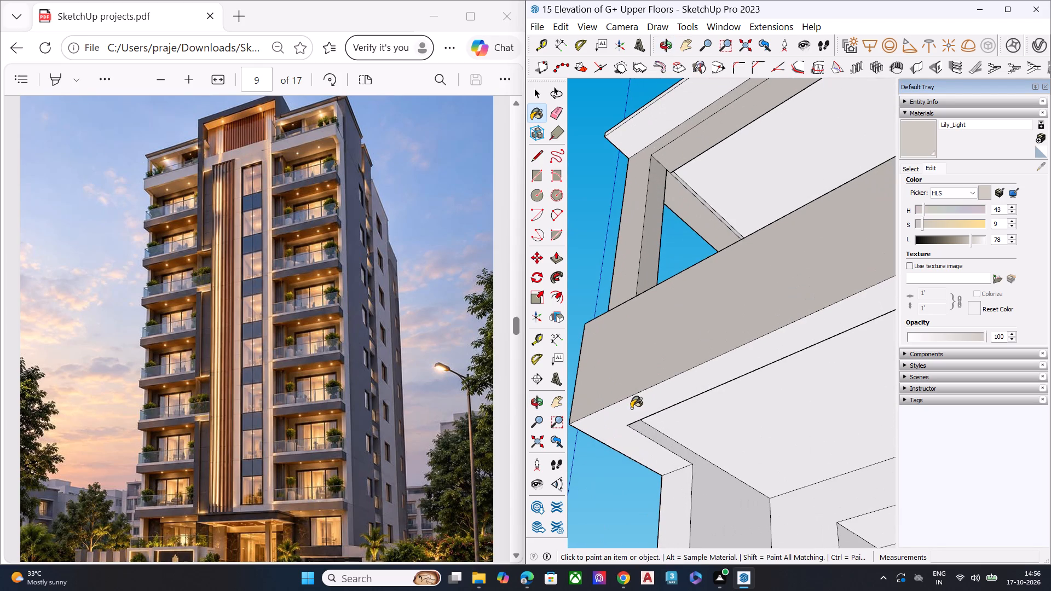
Paint the front and inner faces of the left end wall directly below the parapet band with Lily_Light.
scroll(668, 383, "down", 5)
scroll(671, 380, "up", 1)
scroll(671, 380, "down", 4)
scroll(684, 322, "down", 4)
scroll(684, 321, "up", 1)
scroll(684, 321, "down", 6)
scroll(677, 409, "up", 1)
scroll(678, 417, "down", 1)
scroll(679, 419, "up", 5)
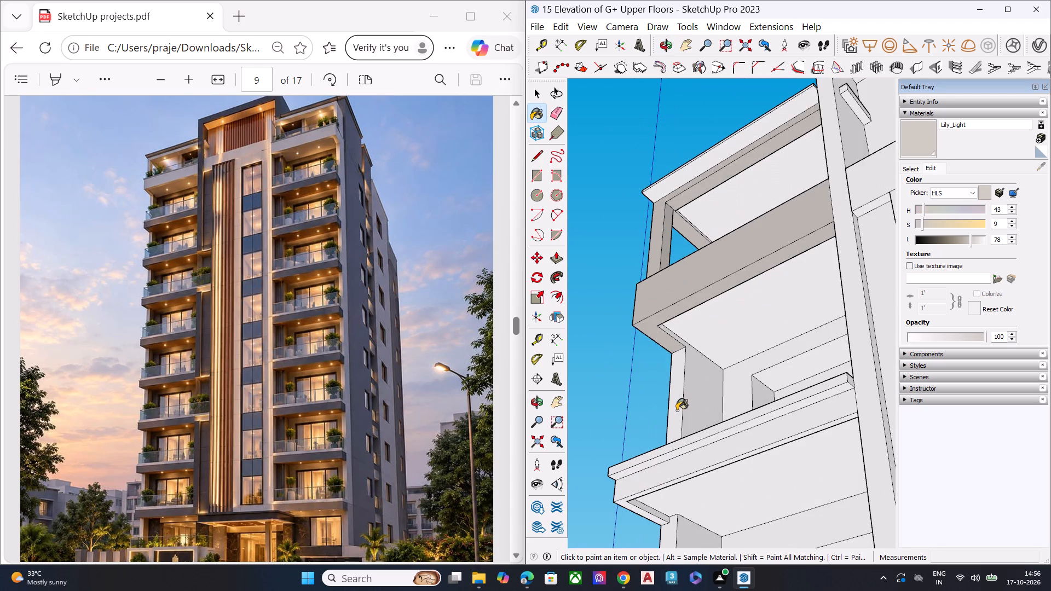
left_click(676, 407)
left_click(692, 392)
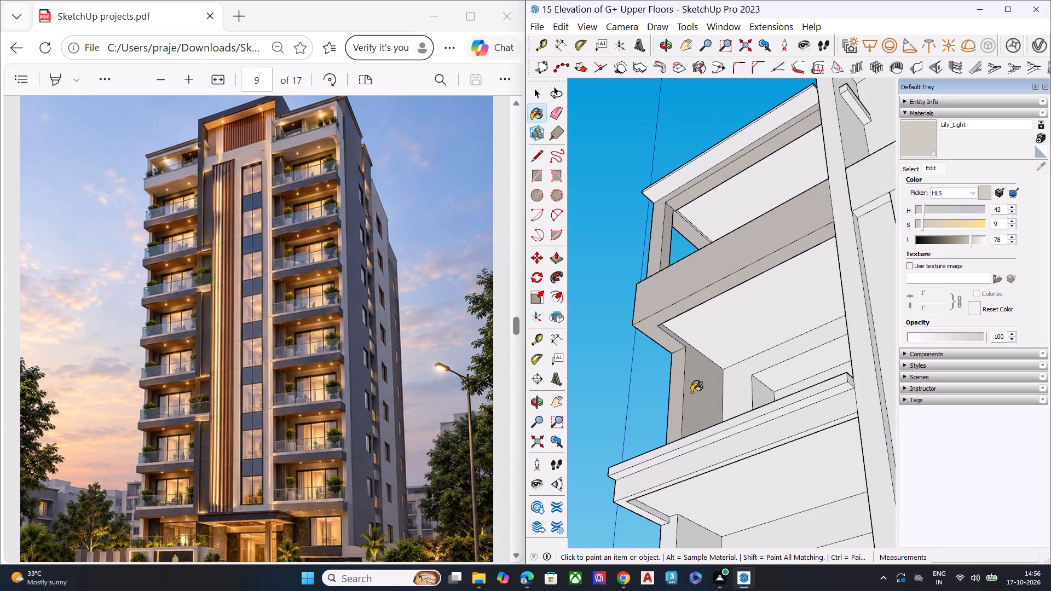
Paint the left end wall's front and inner faces on the second storey below the parapet band with Lily_Light.
scroll(677, 367, "up", 1)
middle_click_drag(677, 361, 748, 393)
scroll(640, 283, "down", 4)
scroll(640, 283, "up", 1)
scroll(640, 283, "down", 3)
scroll(648, 387, "up", 1)
scroll(648, 390, "down", 1)
scroll(648, 410, "up", 1)
scroll(648, 420, "down", 1)
scroll(648, 422, "up", 8)
scroll(645, 443, "down", 1)
scroll(645, 443, "up", 2)
left_click(649, 461)
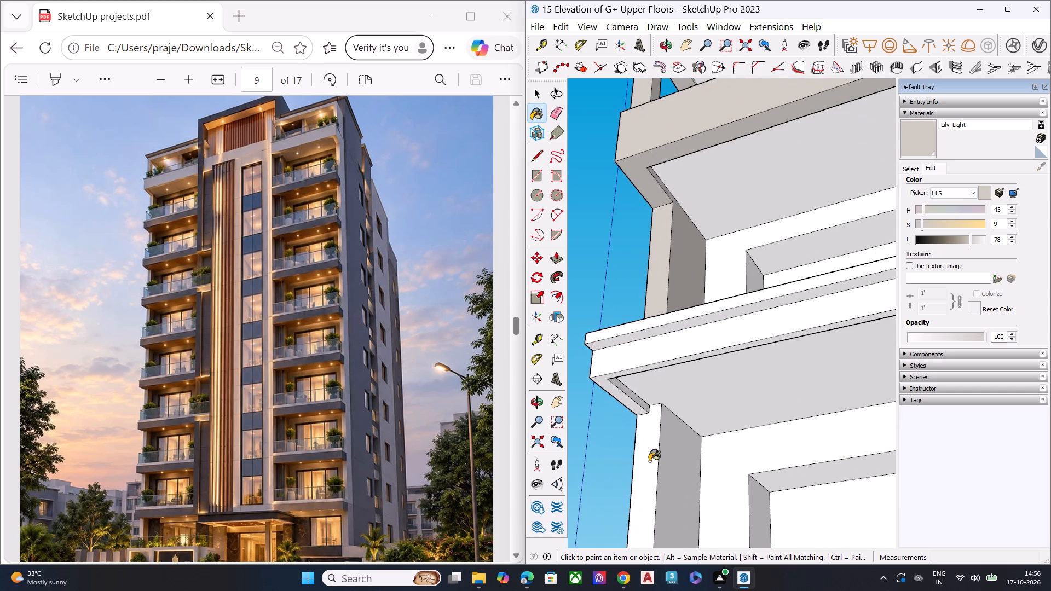
left_click(669, 454)
Paint the left end wall's front and inner faces on the third storey below the parapet band with Lily_Light.
scroll(629, 341, "down", 4)
scroll(628, 340, "up", 1)
scroll(628, 340, "down", 4)
scroll(657, 297, "down", 1)
scroll(657, 297, "up", 1)
scroll(657, 297, "down", 7)
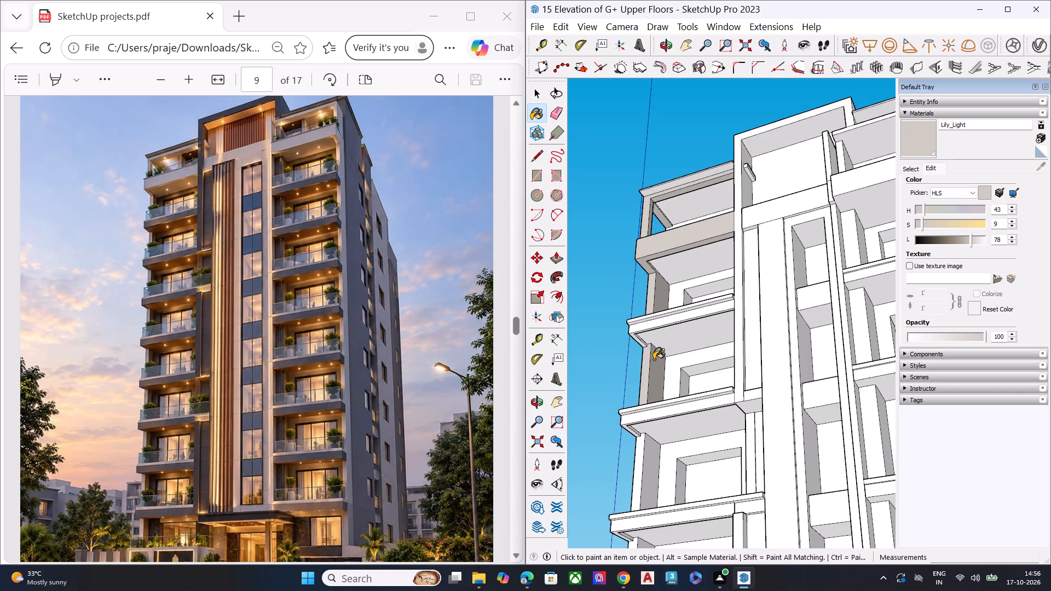
middle_click_drag(654, 360, 657, 329)
scroll(652, 361, "up", 2)
scroll(662, 308, "down", 8)
scroll(650, 389, "up", 7)
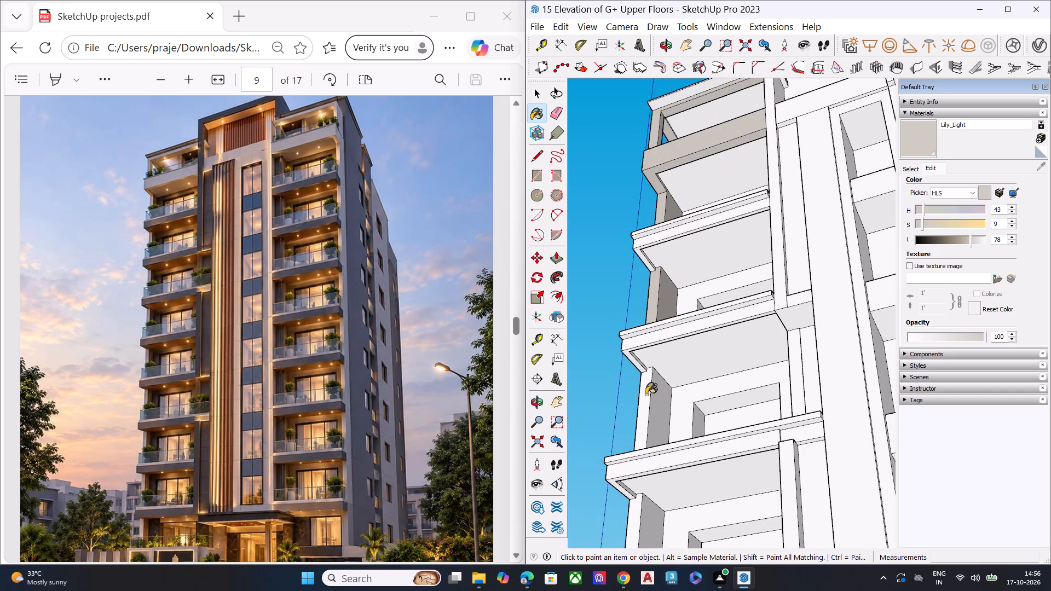
left_click(646, 395)
left_click(655, 398)
Paint the left end wall's front and inner faces on the fourth storey below the parapet band with Lily_Light.
scroll(659, 362, "down", 5)
scroll(659, 362, "up", 1)
scroll(659, 362, "down", 1)
scroll(664, 376, "up", 7)
scroll(669, 390, "down", 8)
middle_click_drag(675, 358, 682, 325)
scroll(682, 325, "down", 1)
scroll(644, 462, "up", 1)
scroll(644, 463, "down", 2)
scroll(644, 463, "up", 2)
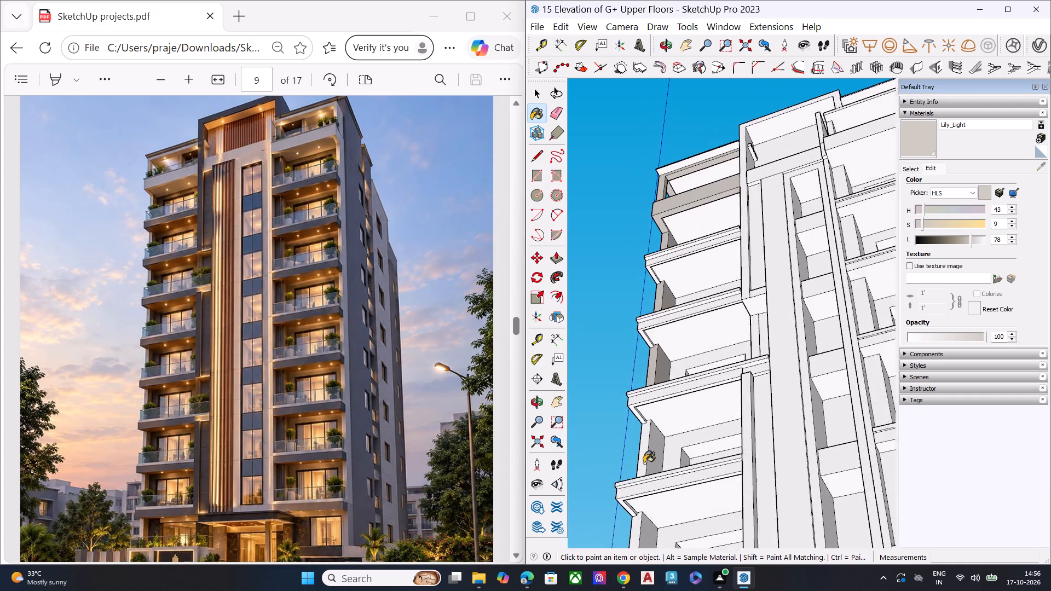
scroll(644, 463, "up", 2)
left_click(641, 456)
left_click(655, 448)
Paint the central horizontal band between the top balconies and the tall vertical strip beneath it with Lily_Light.
scroll(667, 399, "down", 4)
scroll(667, 398, "up", 1)
scroll(667, 398, "down", 2)
middle_click_drag(681, 334, 696, 448)
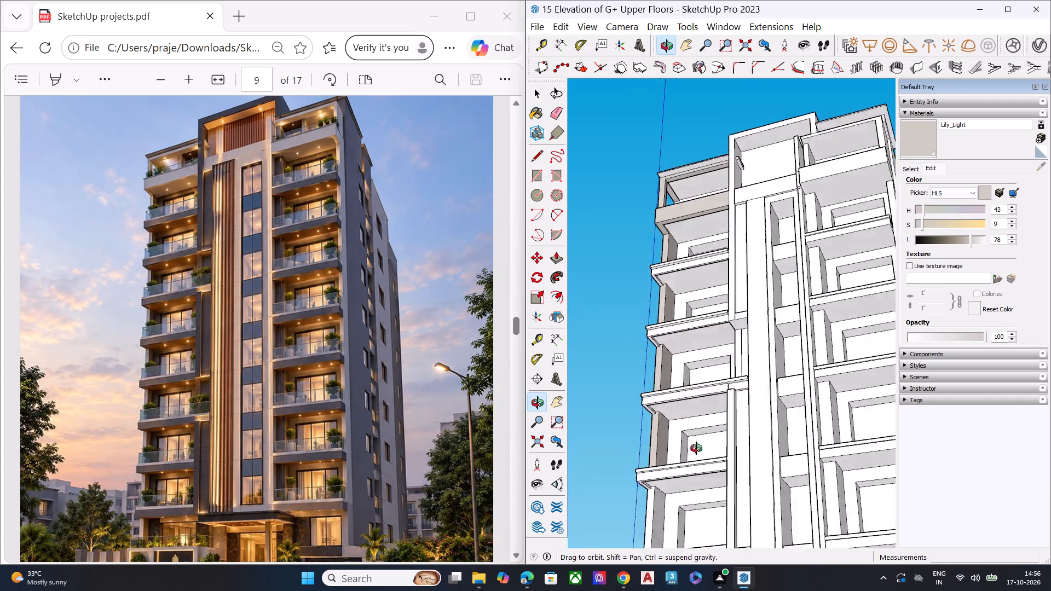
middle_click_drag(696, 448, 714, 590)
scroll(696, 340, "down", 2)
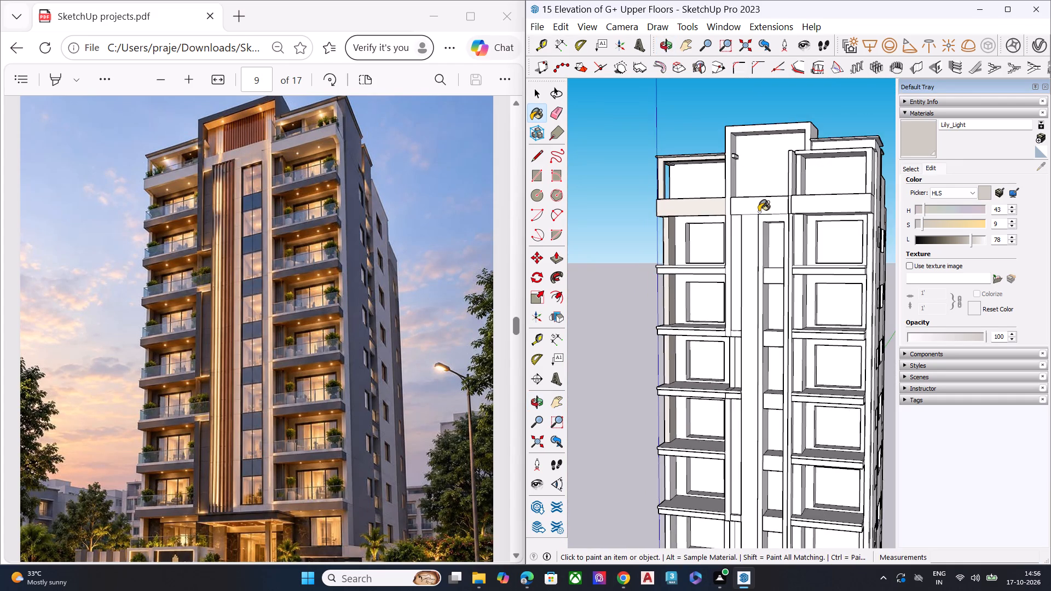
scroll(746, 196, "up", 2)
scroll(746, 196, "down", 1)
scroll(746, 196, "up", 15)
left_click(719, 229)
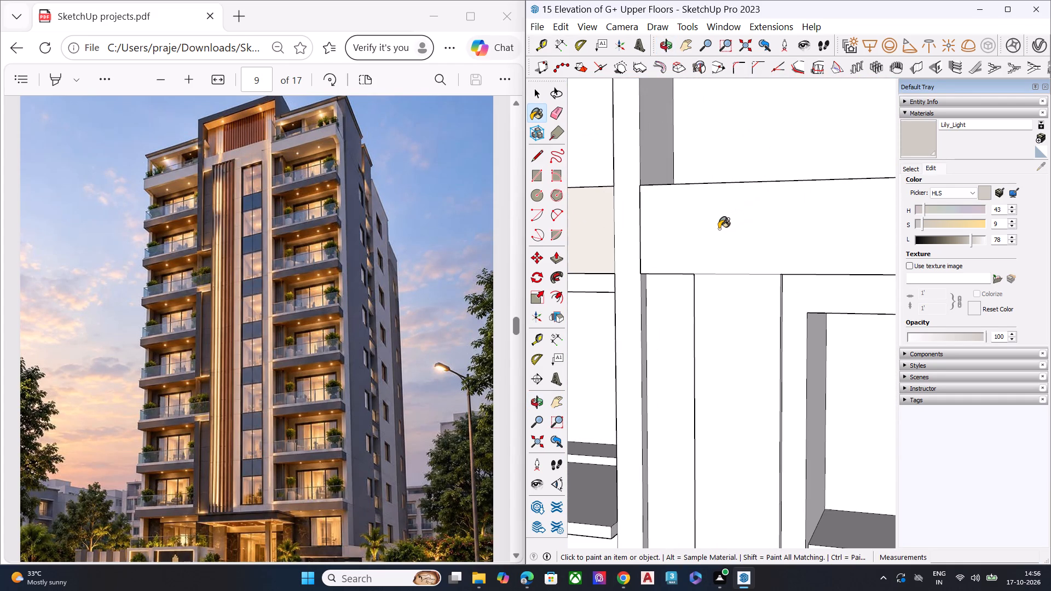
left_click(728, 297)
Paint the tall frame around the central window recesses and the thin underside strip above it with Lily_Light.
scroll(654, 232, "down", 7)
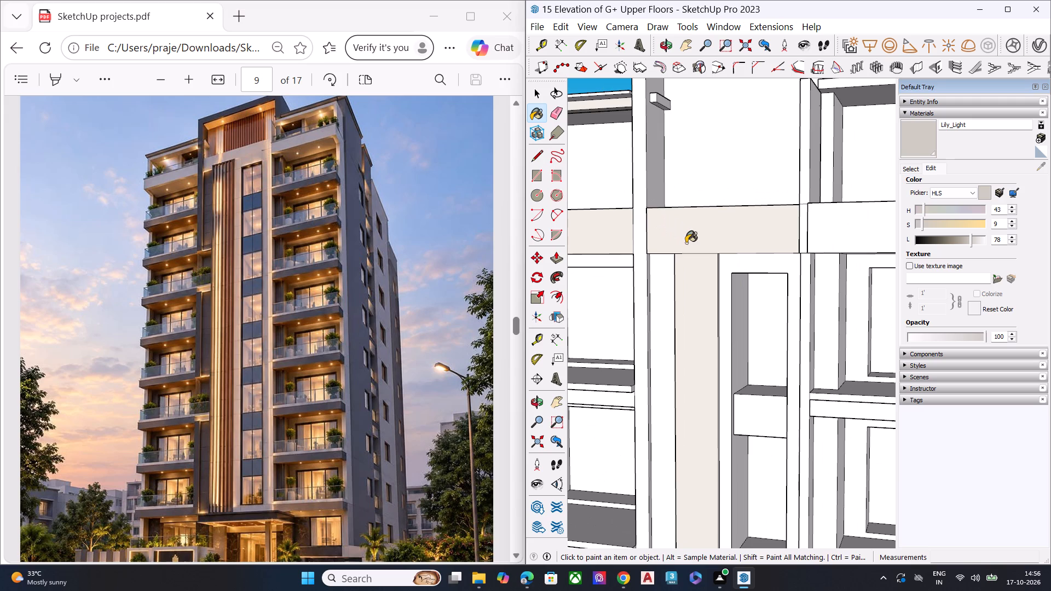
middle_click_drag(728, 265, 700, 198)
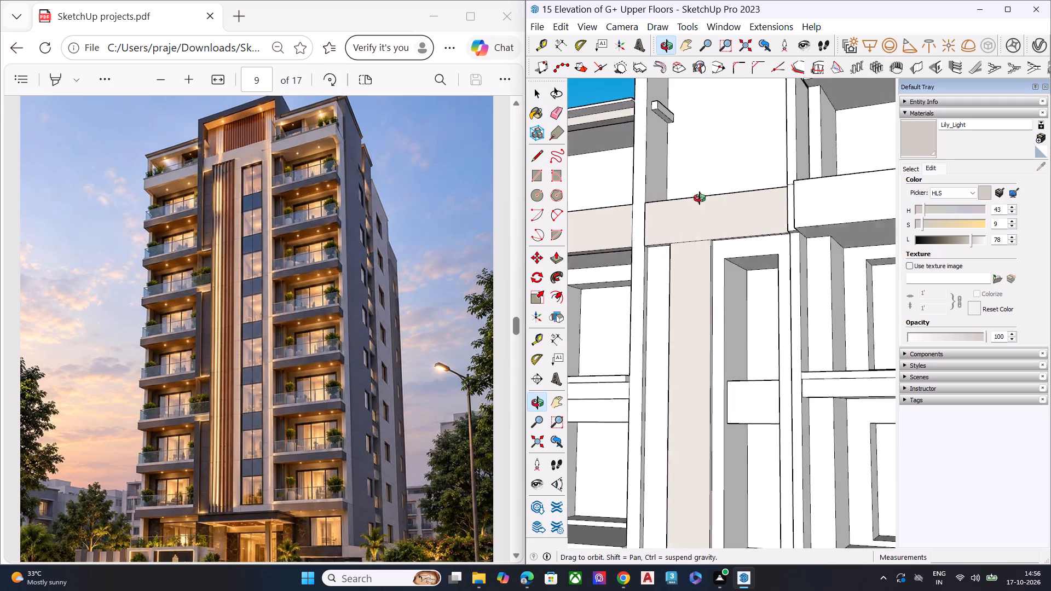
middle_click_drag(700, 198, 700, 194)
scroll(755, 291, "up", 7)
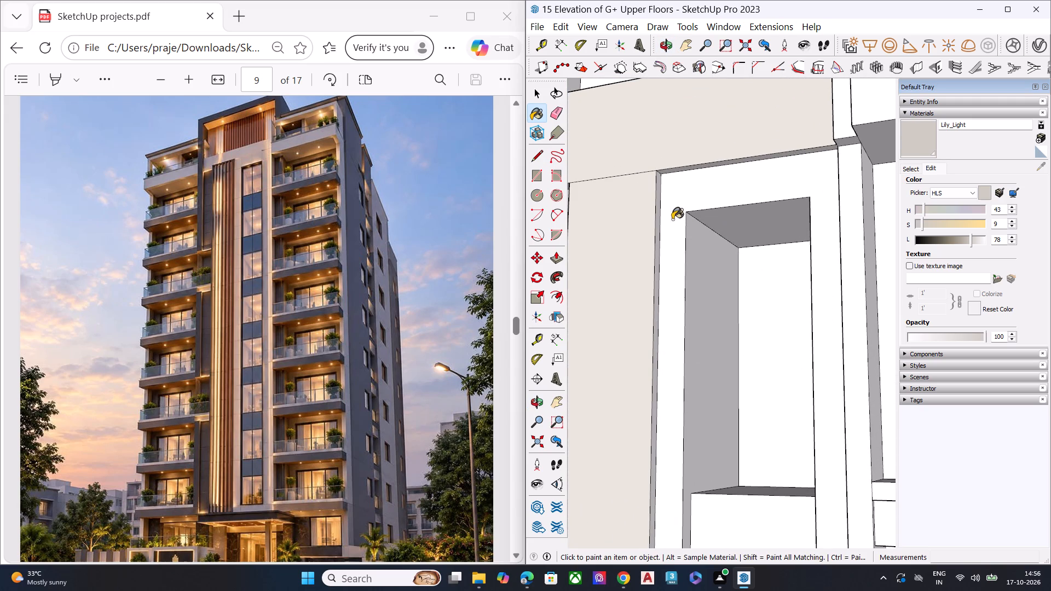
left_click(672, 219)
scroll(688, 194, "down", 7)
middle_click_drag(695, 167, 734, 3)
scroll(738, 176, "up", 5)
scroll(737, 182, "down", 1)
scroll(737, 182, "up", 3)
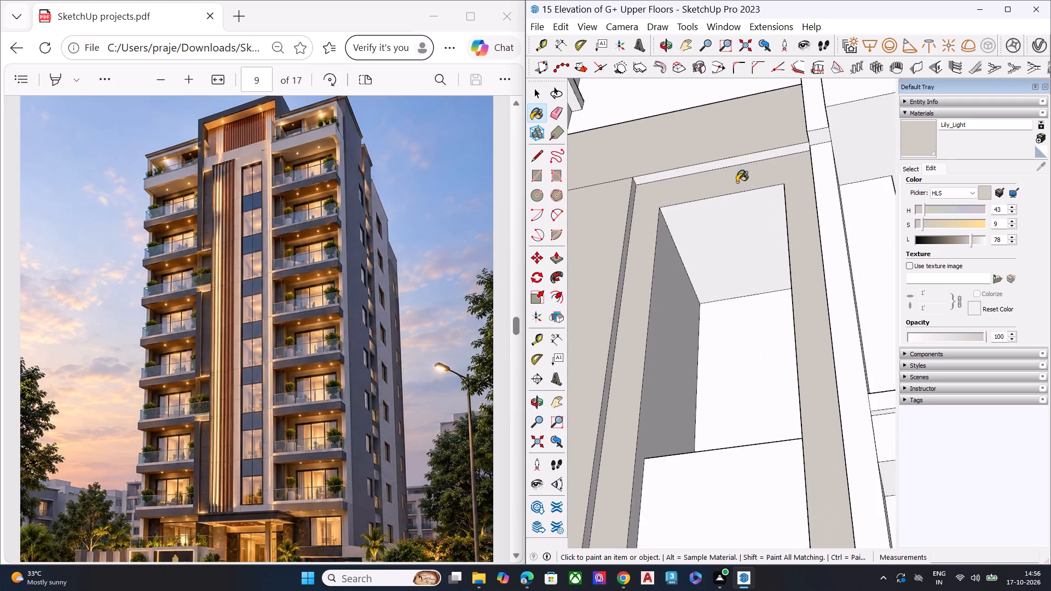
scroll(737, 157, "down", 2)
scroll(737, 157, "up", 3)
scroll(737, 157, "down", 1)
left_click(739, 160)
Paint the front and side faces of the narrow fin between the central window frame and the right balconies with Lily_Light.
scroll(718, 131, "down", 4)
scroll(718, 131, "up", 1)
scroll(718, 131, "down", 3)
scroll(718, 131, "up", 1)
scroll(718, 131, "down", 1)
scroll(718, 131, "up", 2)
scroll(718, 131, "down", 3)
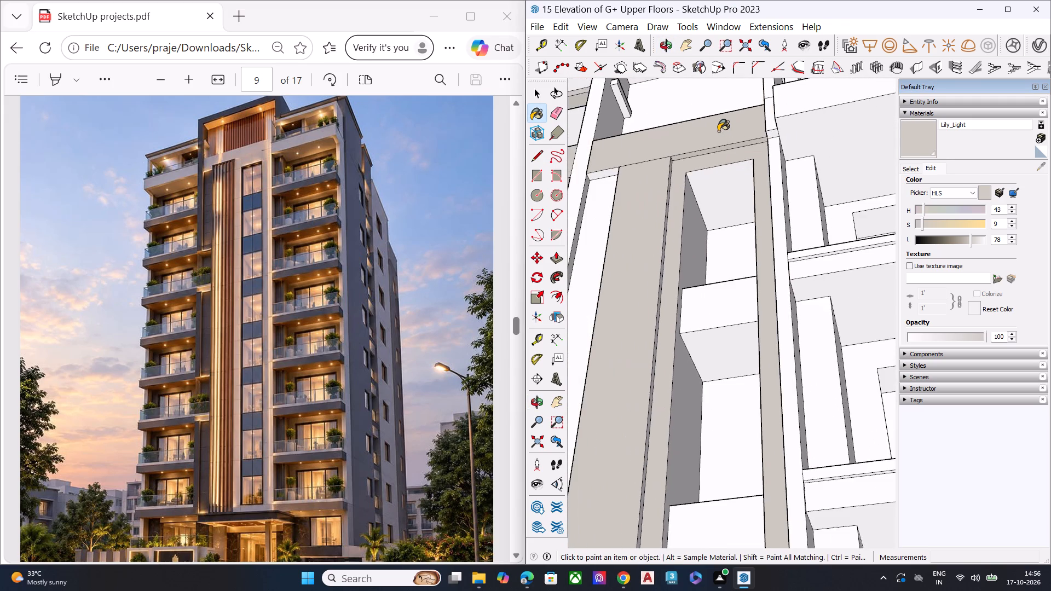
scroll(718, 131, "down", 3)
scroll(718, 131, "up", 3)
scroll(718, 131, "down", 9)
scroll(718, 132, "up", 2)
scroll(717, 135, "down", 6)
scroll(709, 160, "up", 2)
scroll(708, 161, "down", 2)
scroll(708, 162, "up", 1)
scroll(707, 163, "down", 3)
scroll(704, 164, "up", 1)
scroll(704, 164, "down", 7)
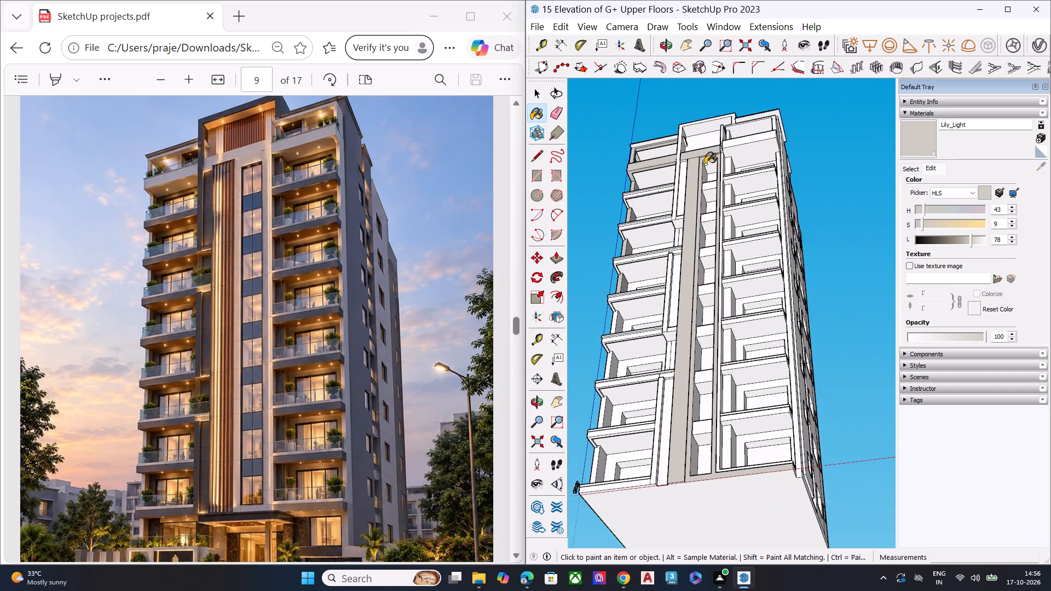
middle_click_drag(733, 162, 693, 373)
scroll(703, 133, "up", 10)
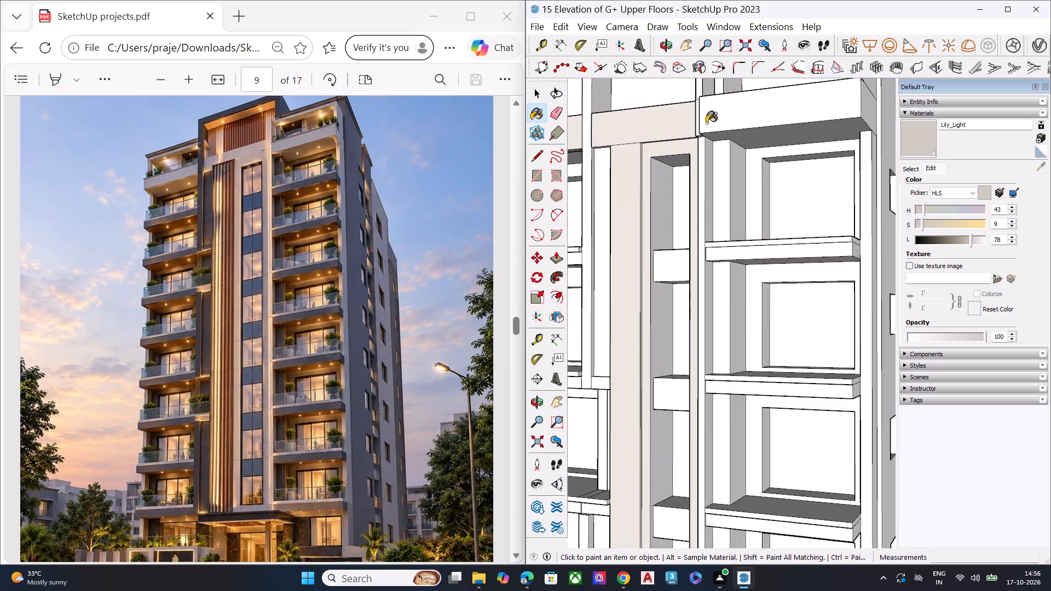
scroll(697, 130, "up", 9)
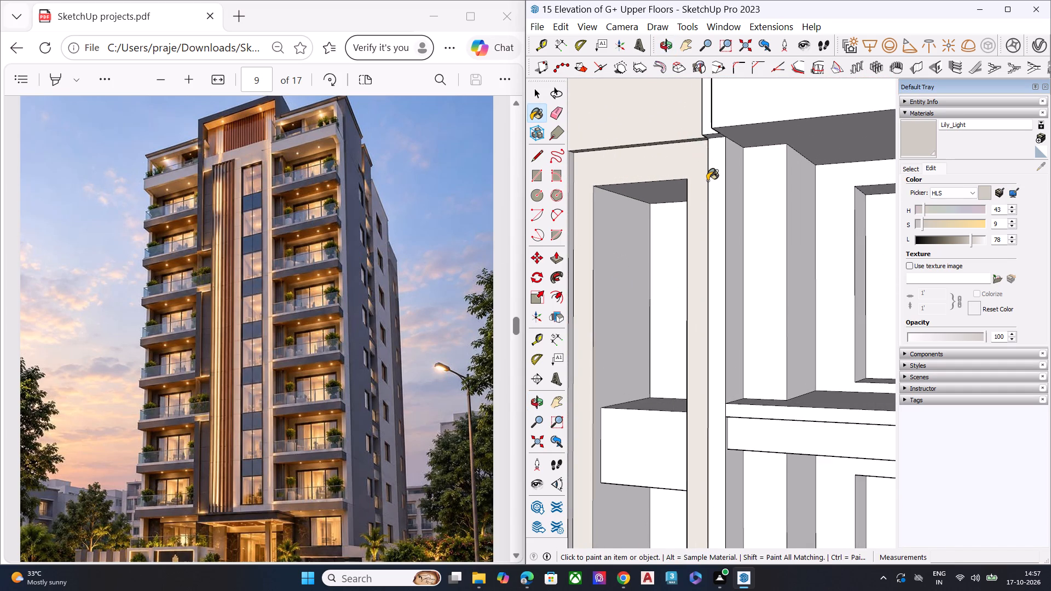
left_click(715, 189)
left_click(734, 189)
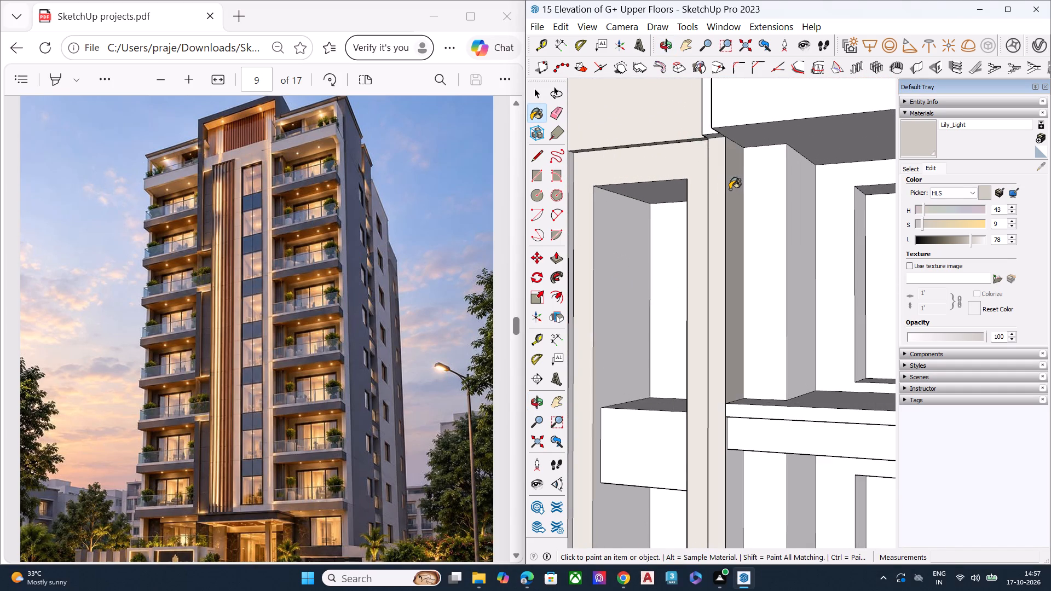
Paint the topmost right balcony's parapet band with Lily_Light.
scroll(714, 189, "down", 7)
left_click(720, 146)
middle_click_drag(718, 152, 935, 232)
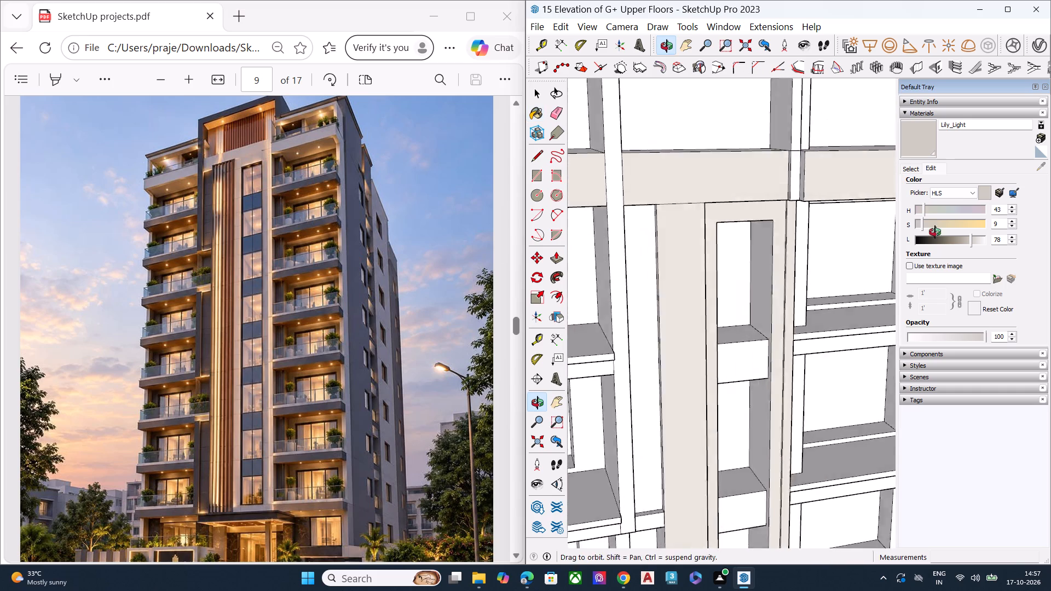
Paint the narrow recessed faces where the central band meets the right balcony band with Lily_Light.
middle_click_drag(935, 232, 938, 232)
scroll(809, 166, "up", 6)
scroll(807, 163, "down", 1)
scroll(807, 163, "up", 2)
left_click(789, 175)
middle_click_drag(817, 172, 834, 163)
scroll(834, 163, "up", 1)
left_click(807, 163)
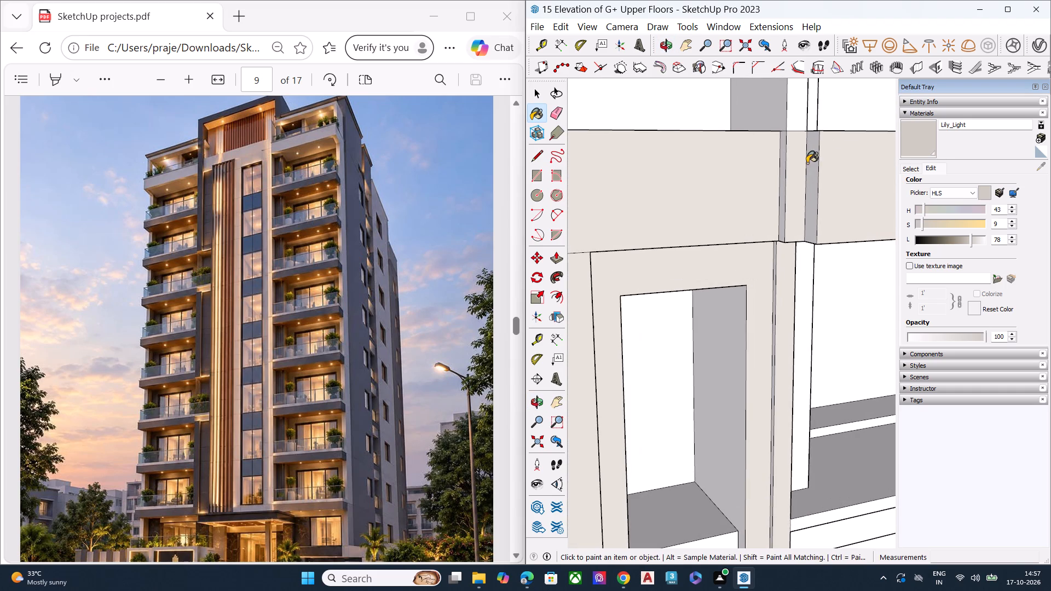
left_click(781, 171)
left_click(816, 166)
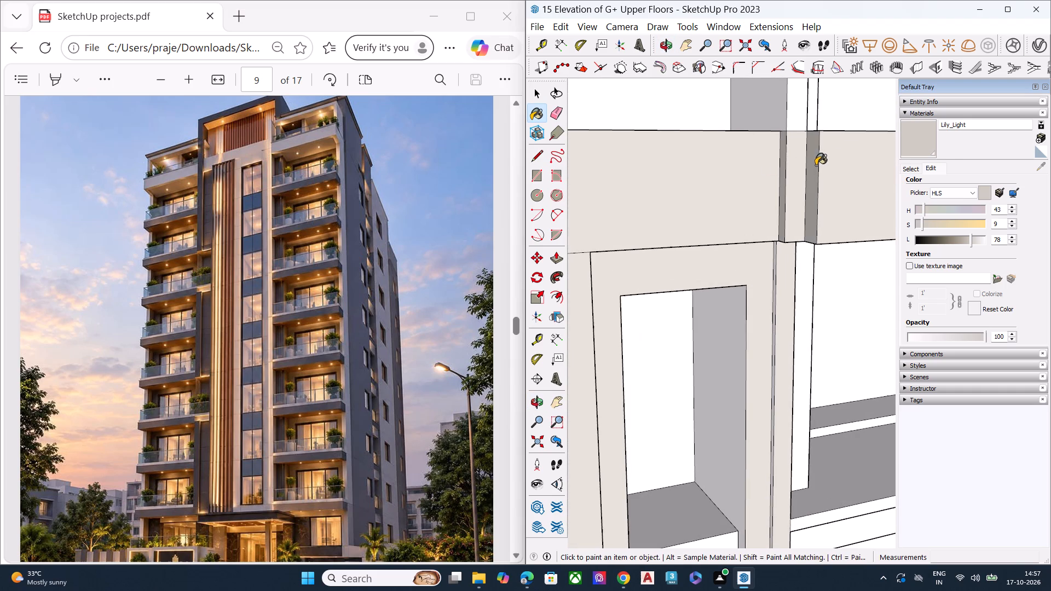
Paint the end face of the topmost right balcony band and the outer vertical pier beneath it with Lily_Light.
scroll(758, 165, "down", 6)
middle_click_drag(857, 182, 697, 195)
scroll(697, 195, "down", 11)
middle_click_drag(746, 190, 576, 182)
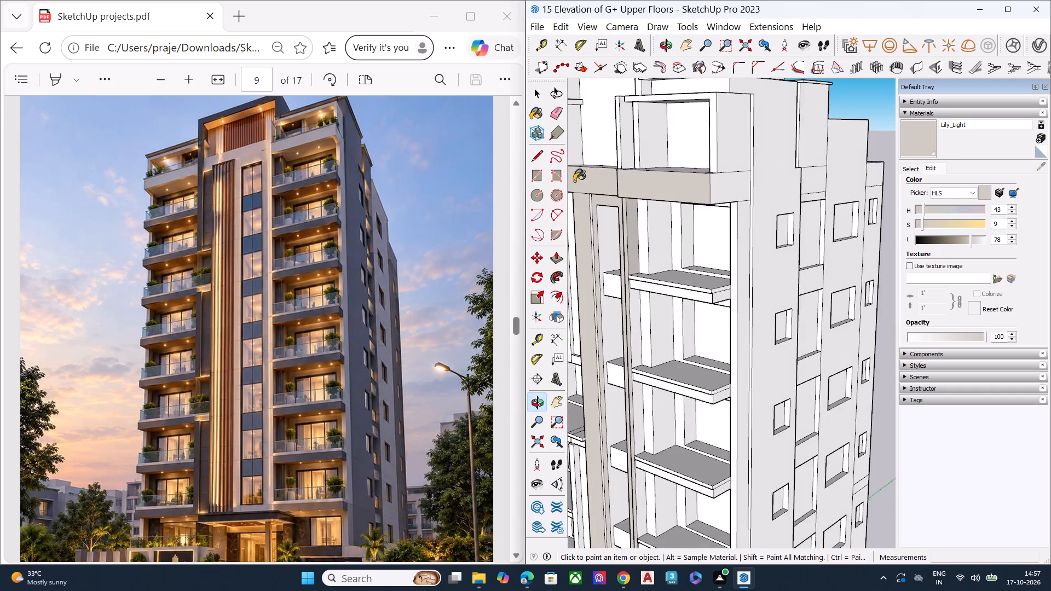
scroll(749, 205, "up", 8)
scroll(749, 201, "down", 7)
double_click(711, 179)
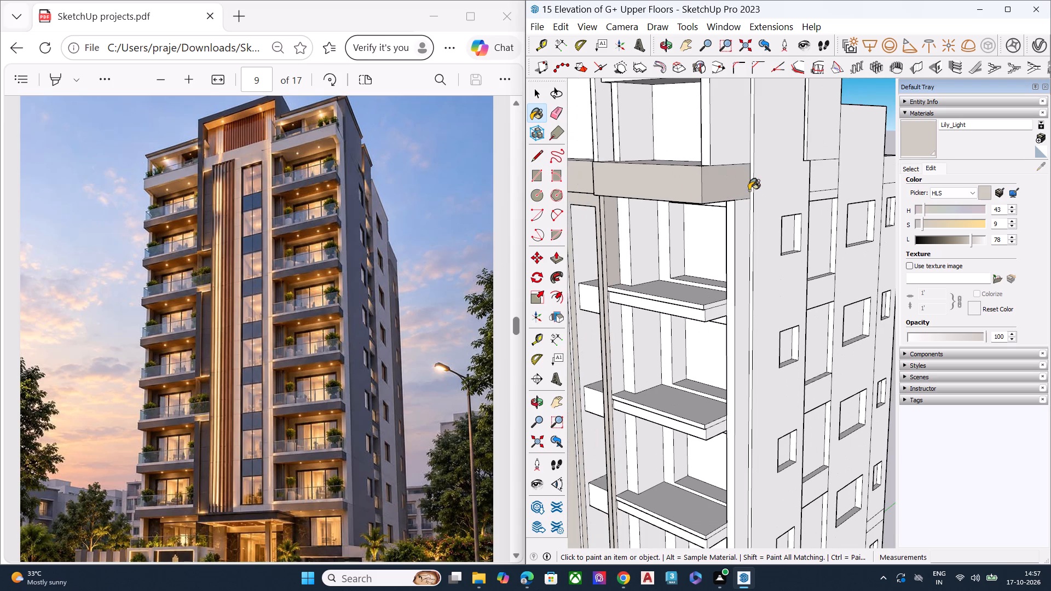
middle_click_drag(734, 194, 739, 160)
scroll(739, 160, "up", 6)
left_click(743, 208)
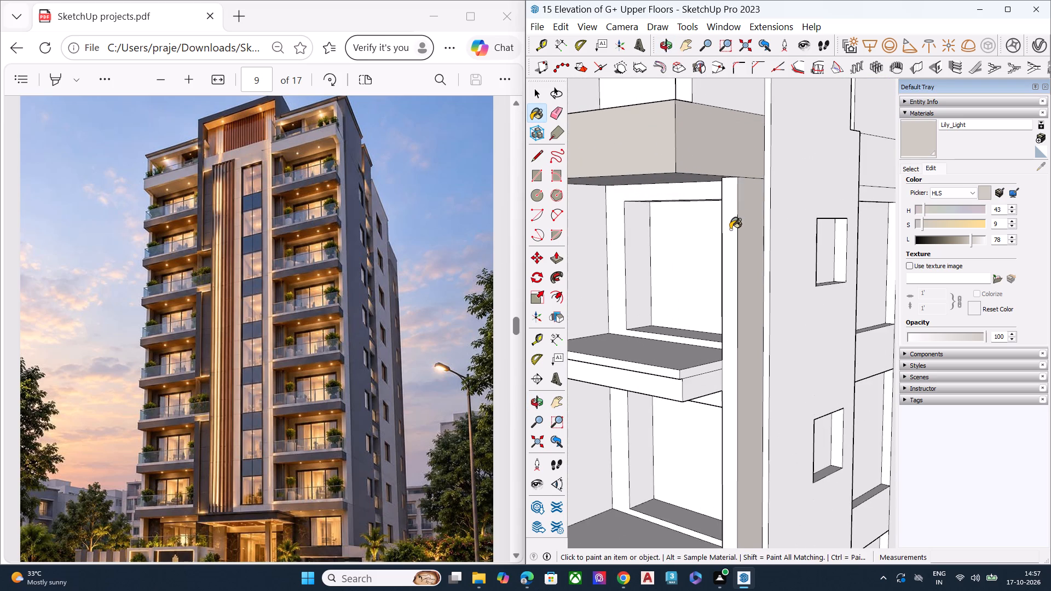
left_click(730, 229)
Paint the balcony-side wall faces beside the central fin with Lily_Light on the upper floors of the right balconies.
scroll(735, 200, "down", 12)
middle_click_drag(653, 276, 647, 211)
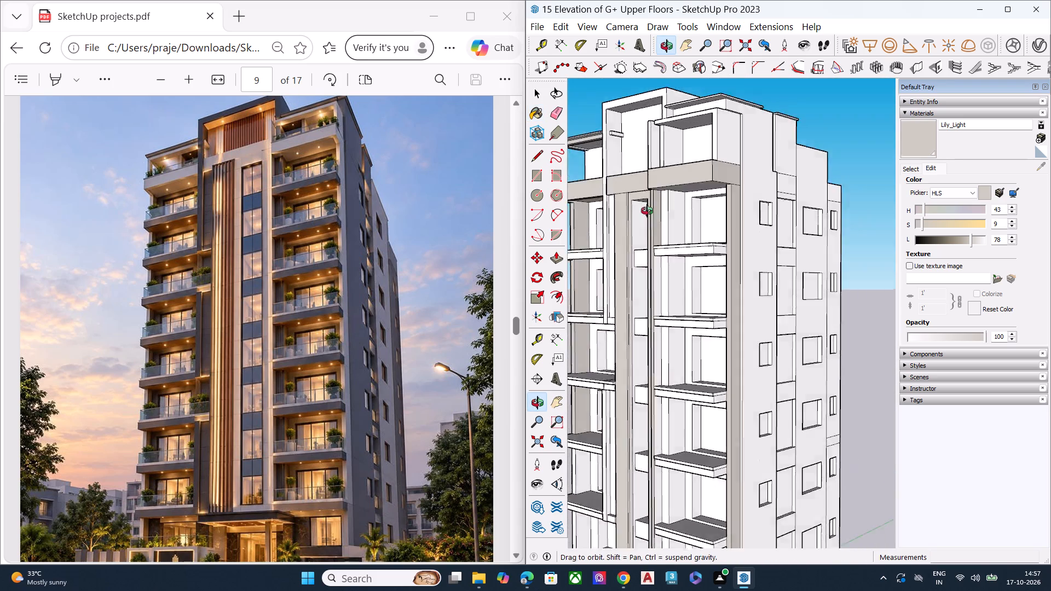
middle_click_drag(647, 211, 657, 173)
scroll(665, 250, "up", 10)
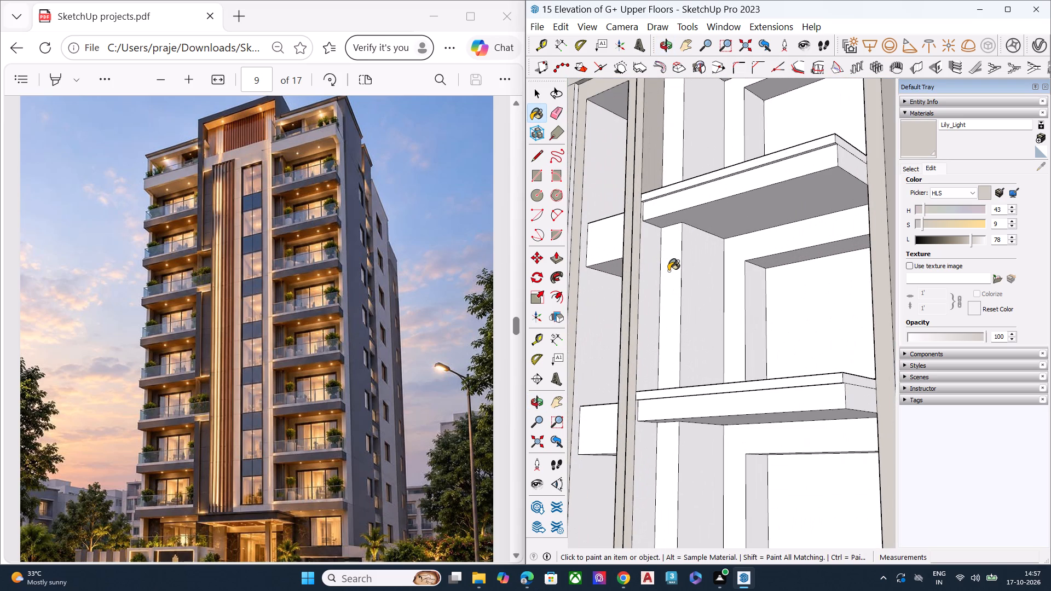
left_click(652, 277)
scroll(648, 237, "down", 5)
scroll(627, 357, "up", 4)
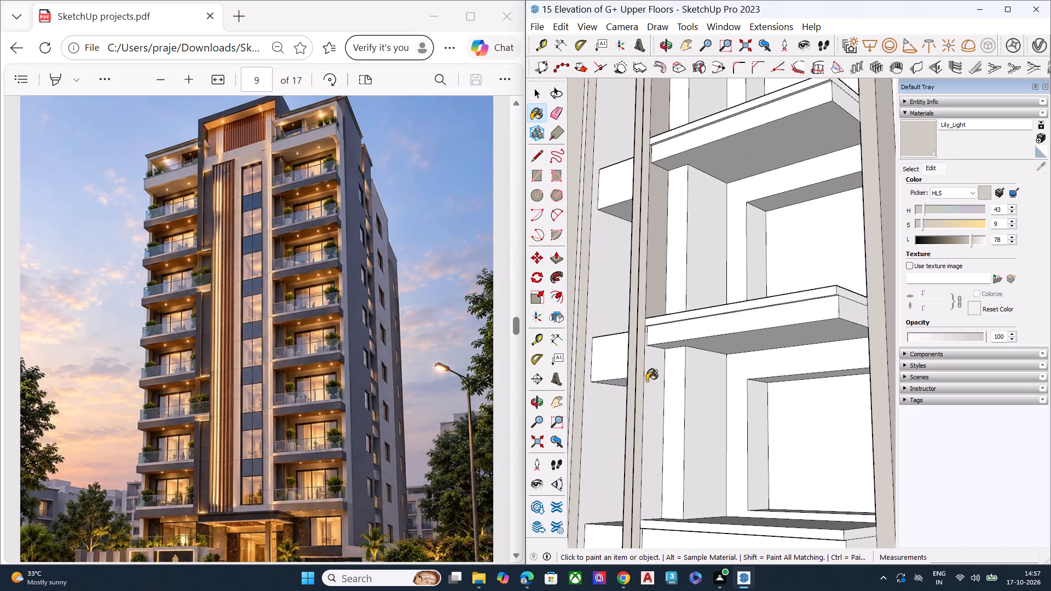
left_click(649, 379)
scroll(655, 206, "down", 1)
scroll(655, 206, "up", 2)
scroll(655, 206, "down", 6)
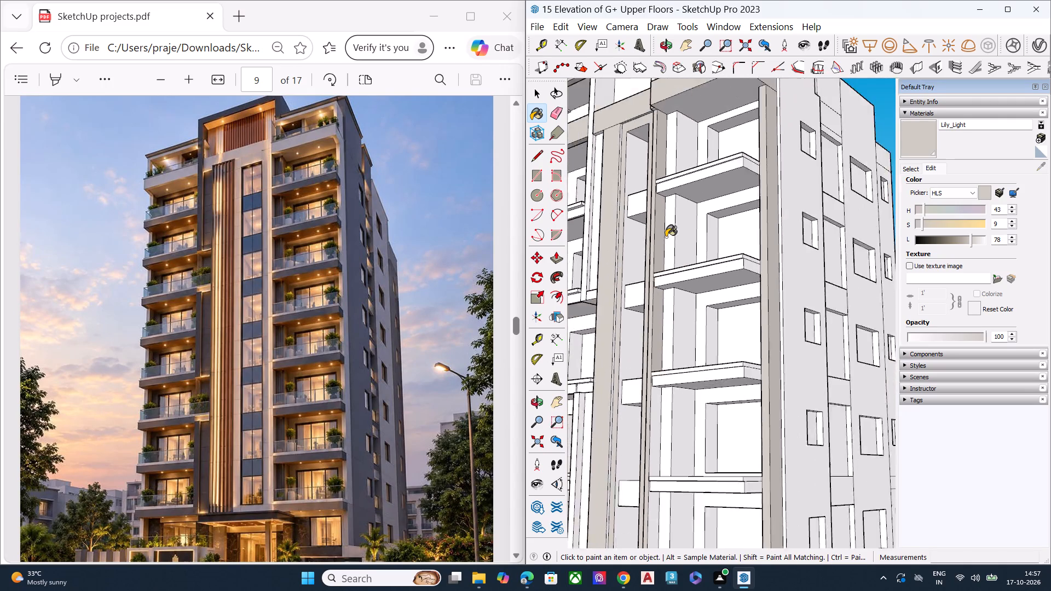
scroll(666, 237, "down", 2)
scroll(667, 388, "up", 10)
left_click(649, 391)
Paint the remaining balcony-side wall faces beside the central fin with Lily_Light on the lower floors, down to the base.
scroll(653, 241, "down", 2)
scroll(654, 240, "up", 1)
scroll(654, 239, "down", 8)
scroll(662, 229, "up", 1)
scroll(662, 229, "down", 2)
scroll(662, 229, "up", 5)
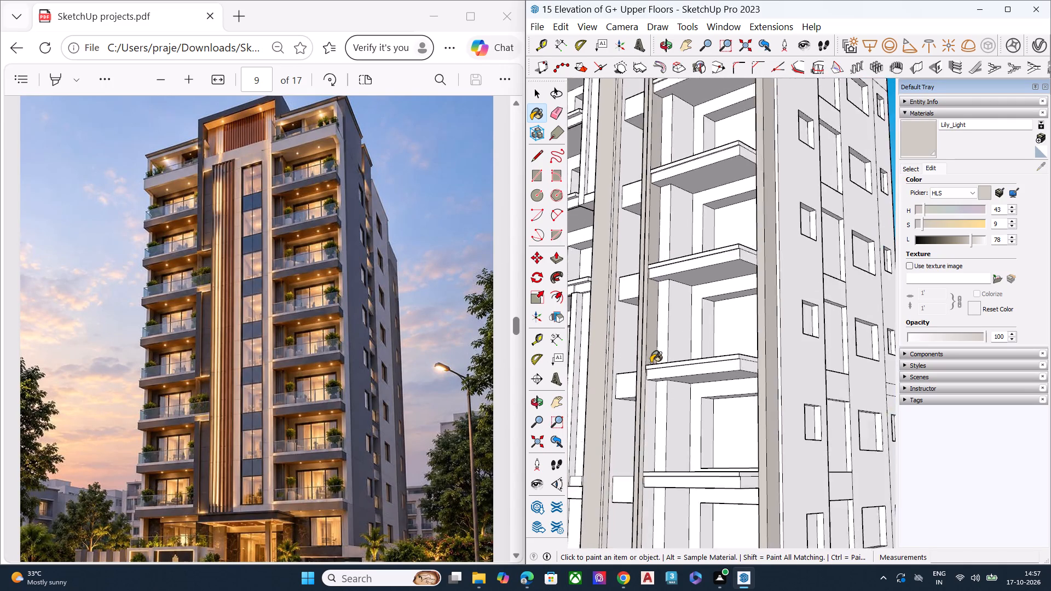
scroll(651, 363, "up", 2)
left_click(652, 399)
scroll(654, 248, "down", 1)
scroll(654, 248, "up", 1)
scroll(654, 247, "down", 14)
scroll(640, 371, "up", 8)
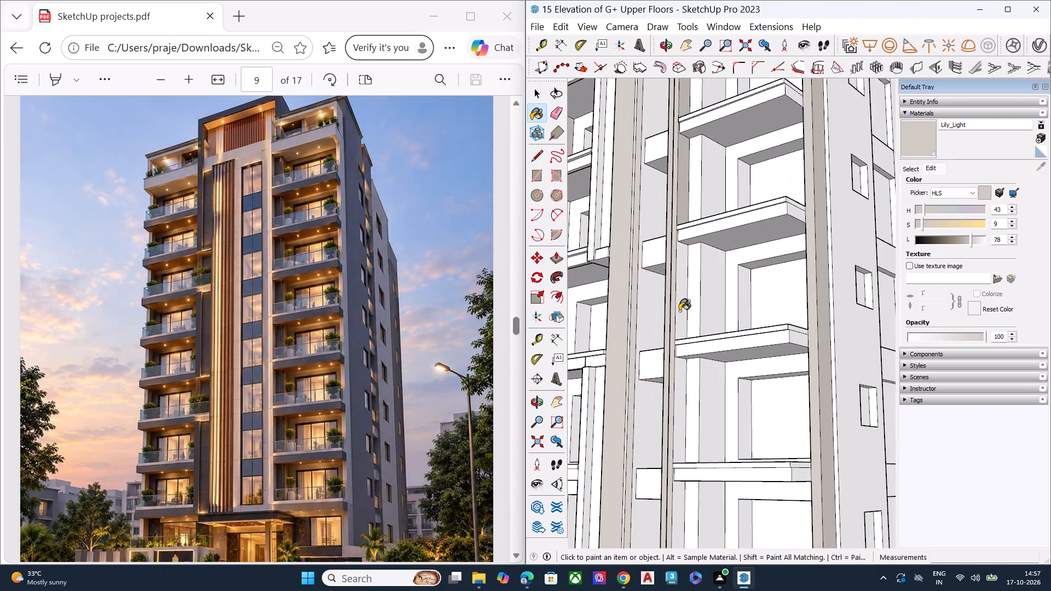
left_click(680, 308)
left_click(683, 388)
left_click(676, 505)
scroll(643, 228, "down", 5)
scroll(646, 224, "up", 1)
scroll(652, 219, "down", 3)
scroll(669, 316, "up", 2)
scroll(669, 323, "down", 3)
scroll(669, 329, "up", 5)
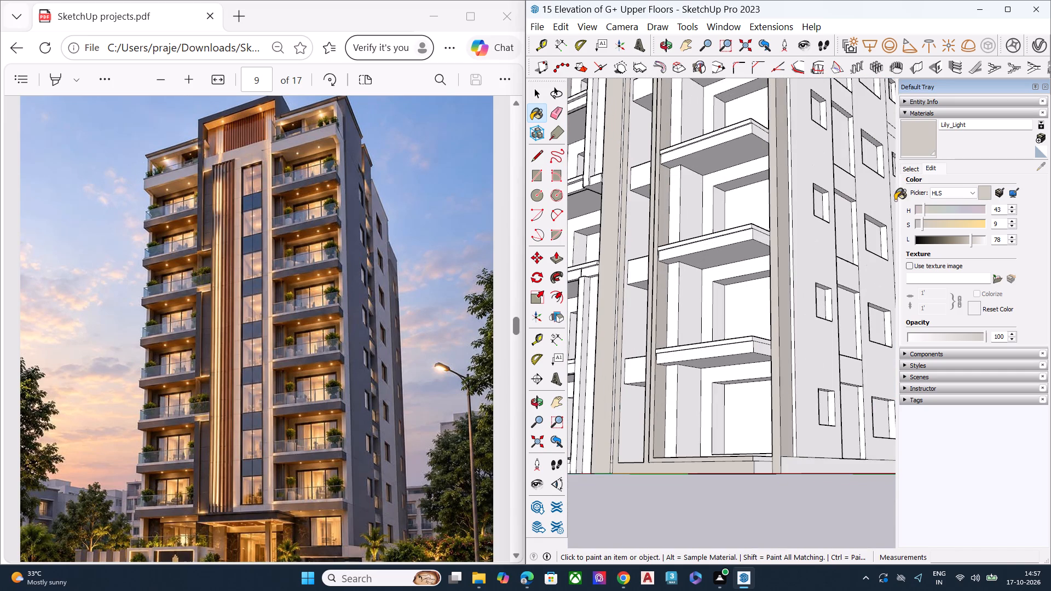
Inspect the diffuse colour of Lily_Light in the V-Ray Asset Editor.
left_click(1034, 45)
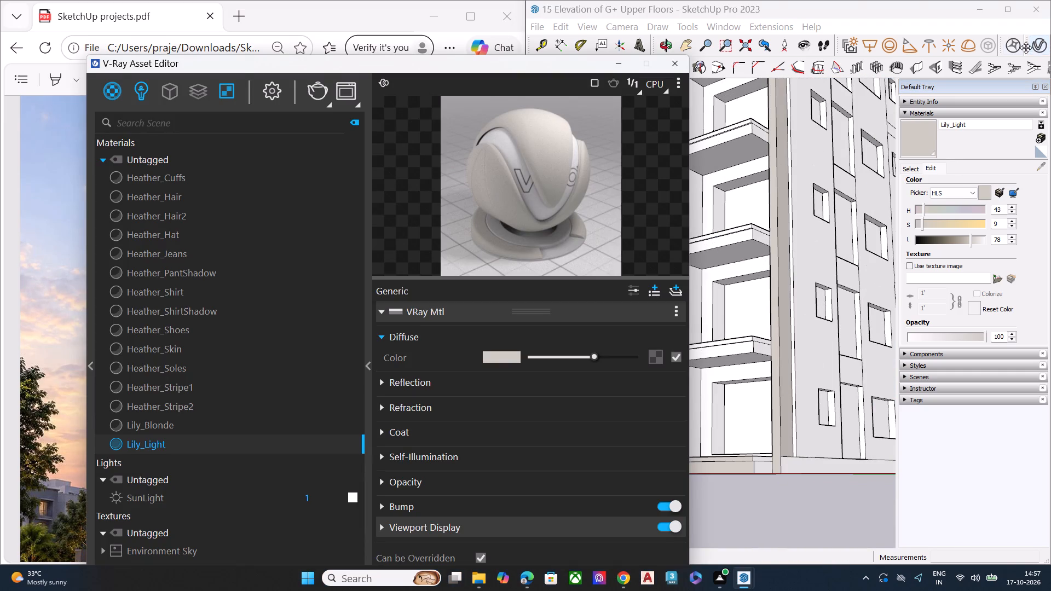
left_click(511, 352)
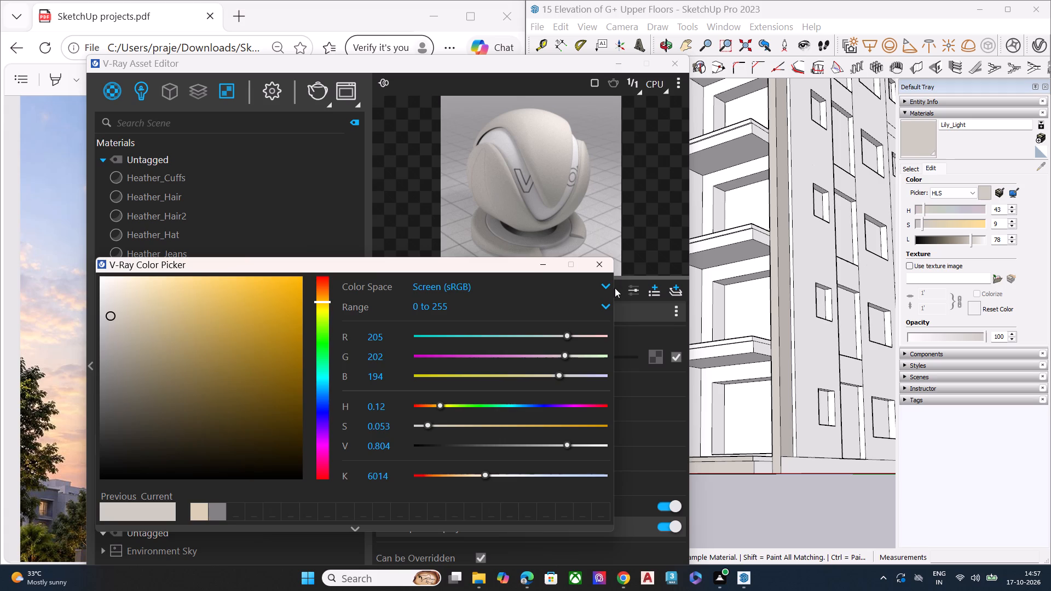
left_click(596, 266)
left_click(678, 62)
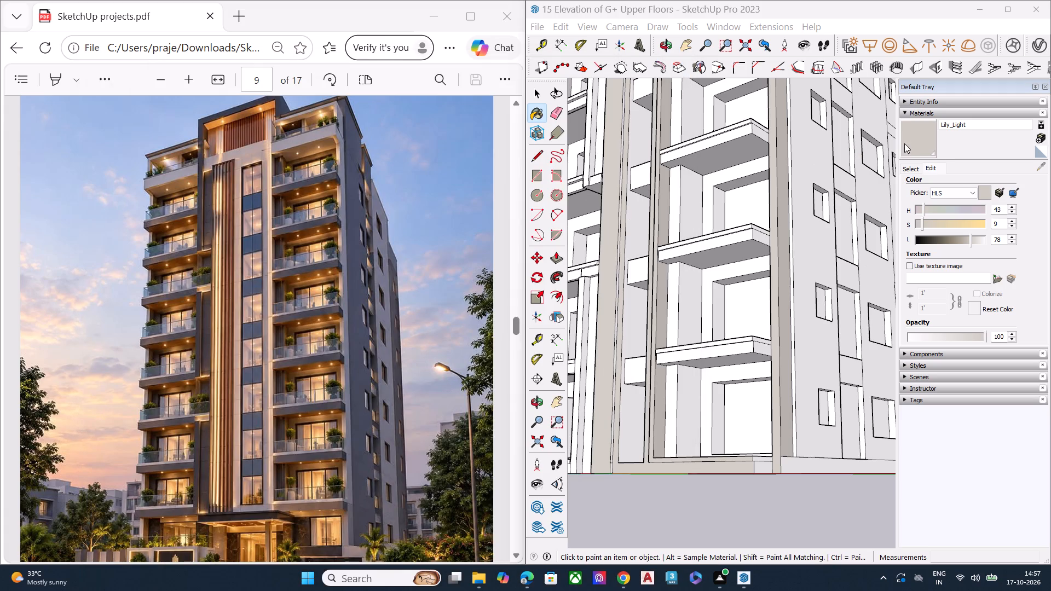
Paint the inner side faces of the right balconies' outer pier with Lily_Light on the lower floors.
left_click(905, 142)
scroll(661, 352, "up", 1)
scroll(661, 352, "down", 1)
scroll(661, 352, "up", 6)
scroll(656, 379, "down", 3)
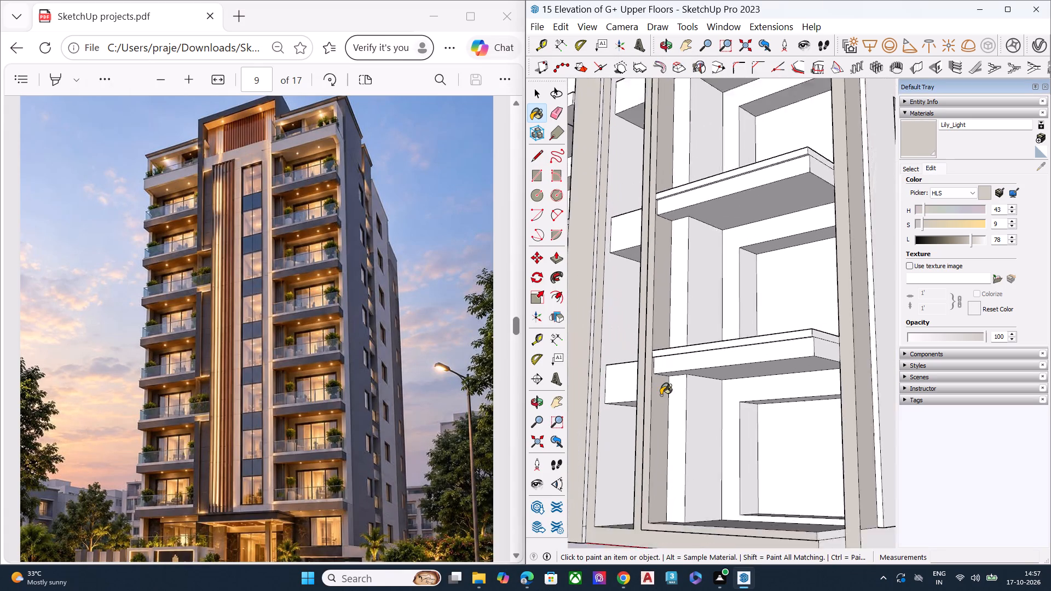
scroll(661, 395, "down", 1)
middle_click_drag(666, 396, 928, 396)
middle_click_drag(819, 322, 966, 341)
scroll(881, 281, "up", 3)
scroll(876, 274, "down", 1)
scroll(874, 274, "up", 3)
left_click(863, 308)
scroll(700, 287, "down", 9)
scroll(829, 428, "up", 3)
scroll(812, 439, "down", 3)
scroll(811, 439, "up", 2)
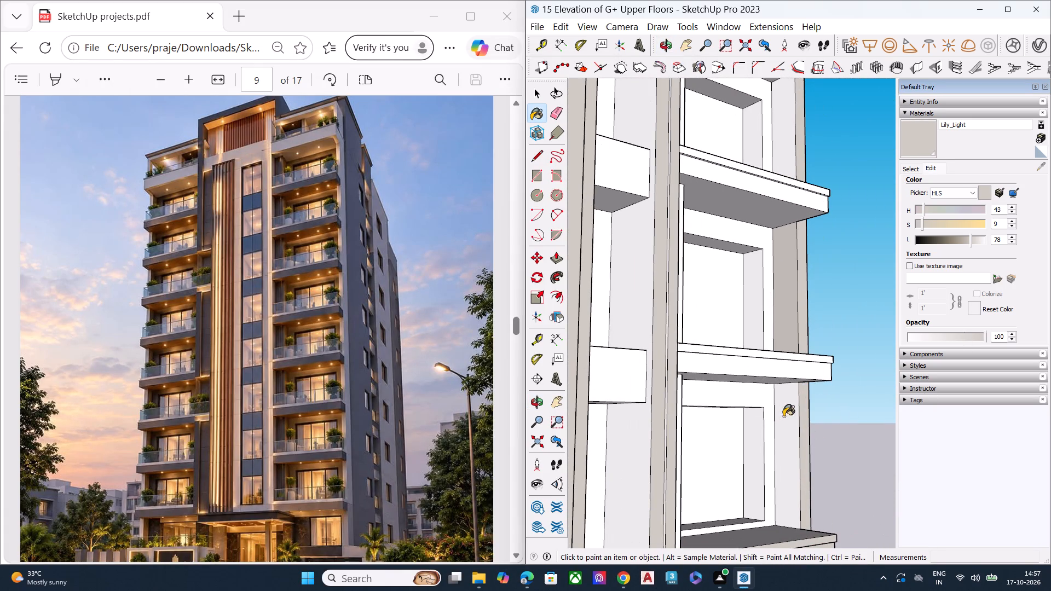
left_click(783, 416)
scroll(799, 369, "down", 6)
scroll(788, 225, "up", 1)
scroll(788, 225, "down", 5)
scroll(788, 225, "up", 6)
left_click(788, 225)
scroll(784, 283, "down", 4)
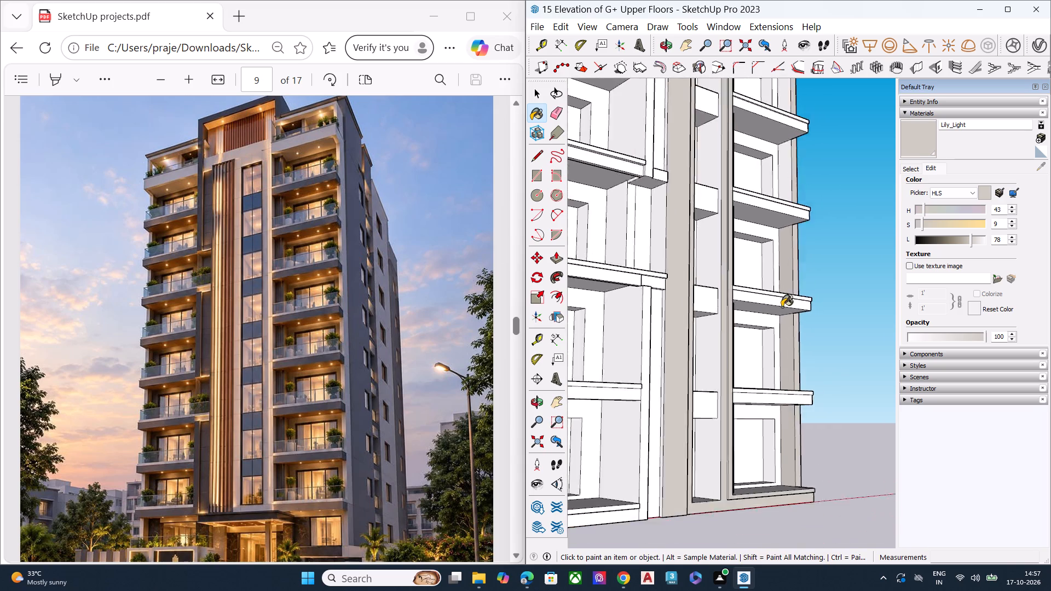
Paint the inner side faces of the right balconies' outer pier with Lily_Light on the floors above.
scroll(782, 307, "down", 1)
middle_click_drag(782, 294, 721, 408)
scroll(785, 215, "up", 8)
left_click(785, 202)
scroll(799, 204, "up", 1)
scroll(799, 216, "down", 7)
middle_click_drag(754, 277, 726, 245)
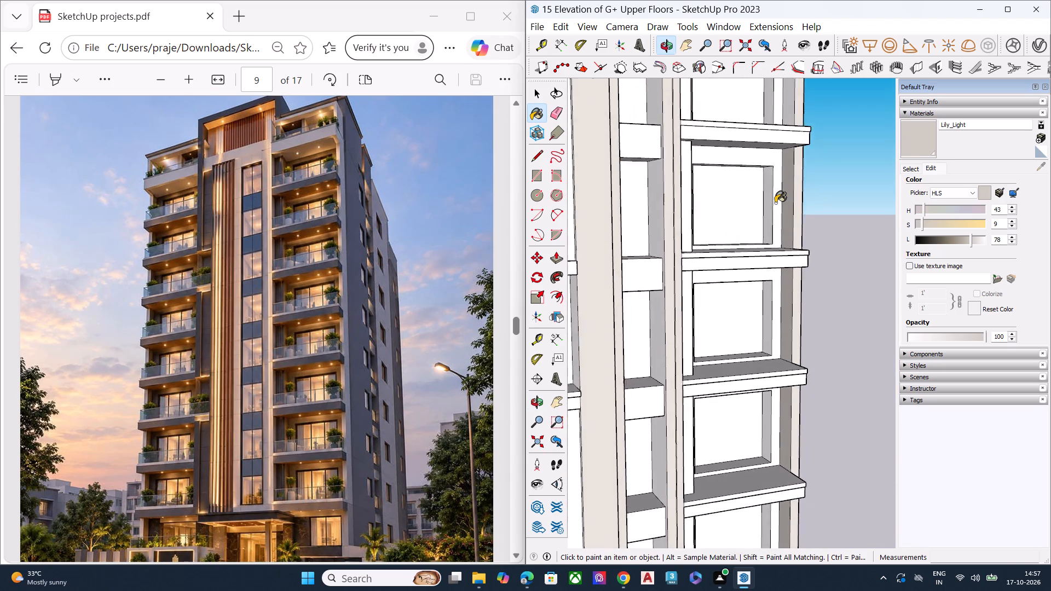
scroll(775, 204, "down", 1)
scroll(775, 206, "up", 6)
scroll(776, 233, "down", 6)
scroll(772, 318, "up", 2)
scroll(772, 322, "down", 6)
scroll(770, 163, "up", 5)
scroll(770, 161, "down", 1)
scroll(770, 161, "up", 6)
middle_click_drag(782, 221, 823, 153)
scroll(823, 153, "up", 6)
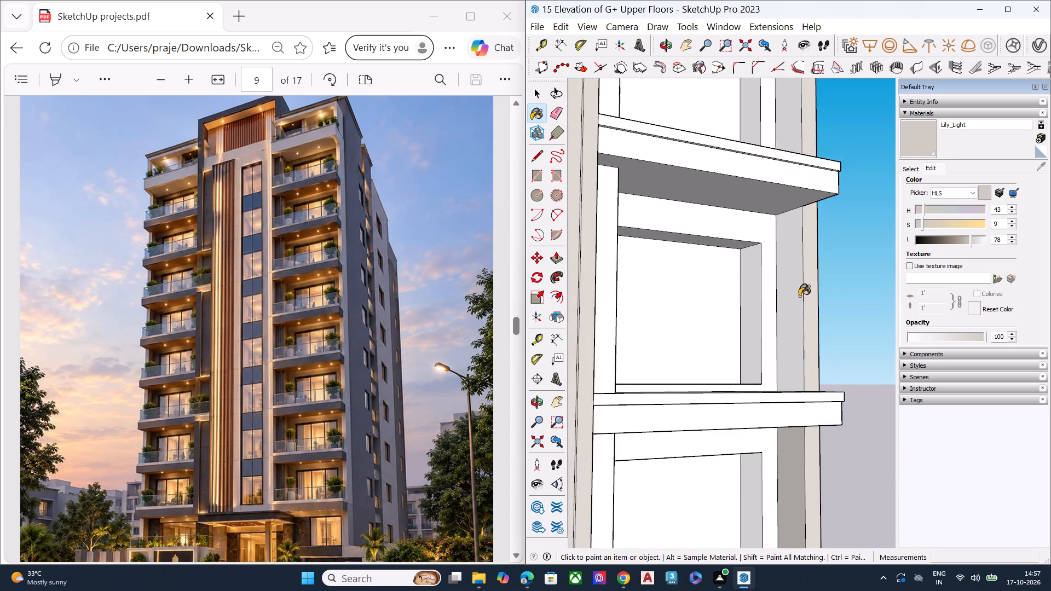
left_click(797, 296)
scroll(789, 268, "down", 1)
scroll(789, 268, "up", 2)
scroll(788, 271, "down", 3)
scroll(781, 143, "up", 1)
left_click(781, 143)
scroll(789, 217, "down", 7)
scroll(788, 224, "up", 1)
scroll(788, 230, "down", 1)
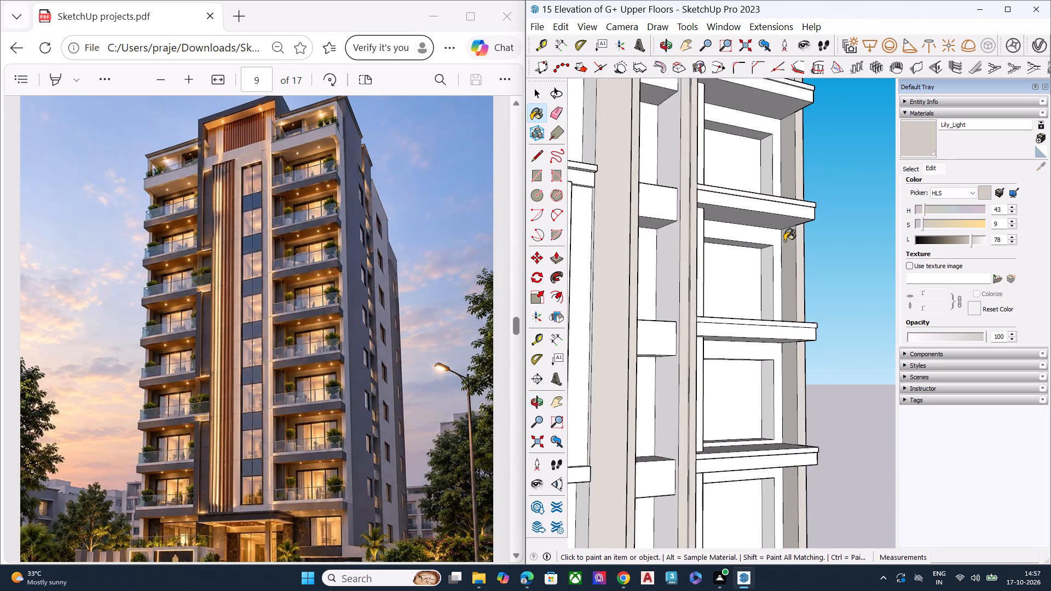
scroll(784, 241, "down", 2)
scroll(775, 256, "up", 2)
scroll(770, 264, "down", 2)
scroll(768, 267, "up", 2)
scroll(767, 267, "down", 3)
middle_click_drag(767, 269, 684, 279)
key("space")
key("space")
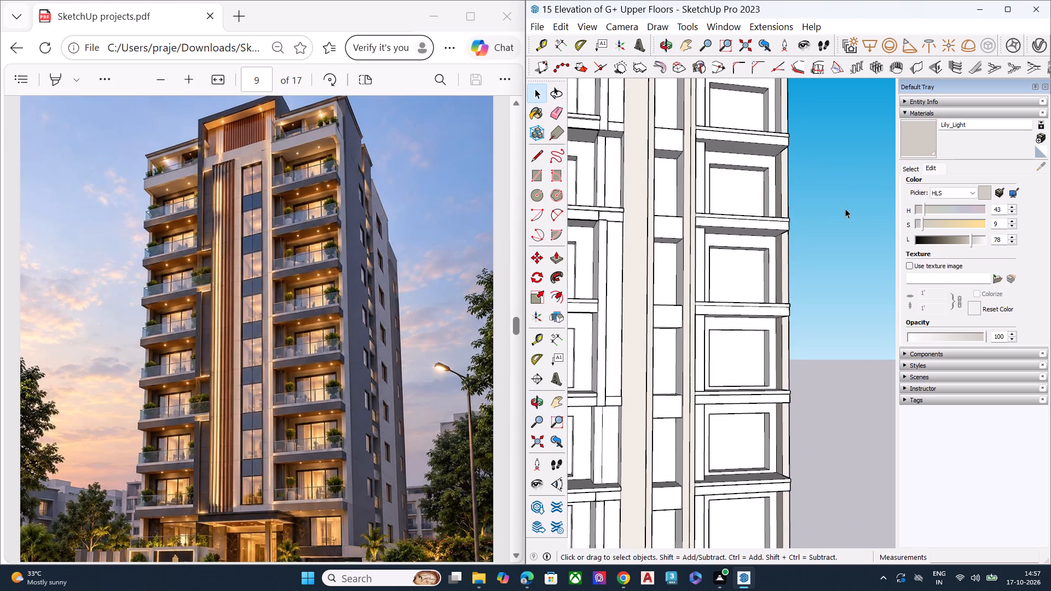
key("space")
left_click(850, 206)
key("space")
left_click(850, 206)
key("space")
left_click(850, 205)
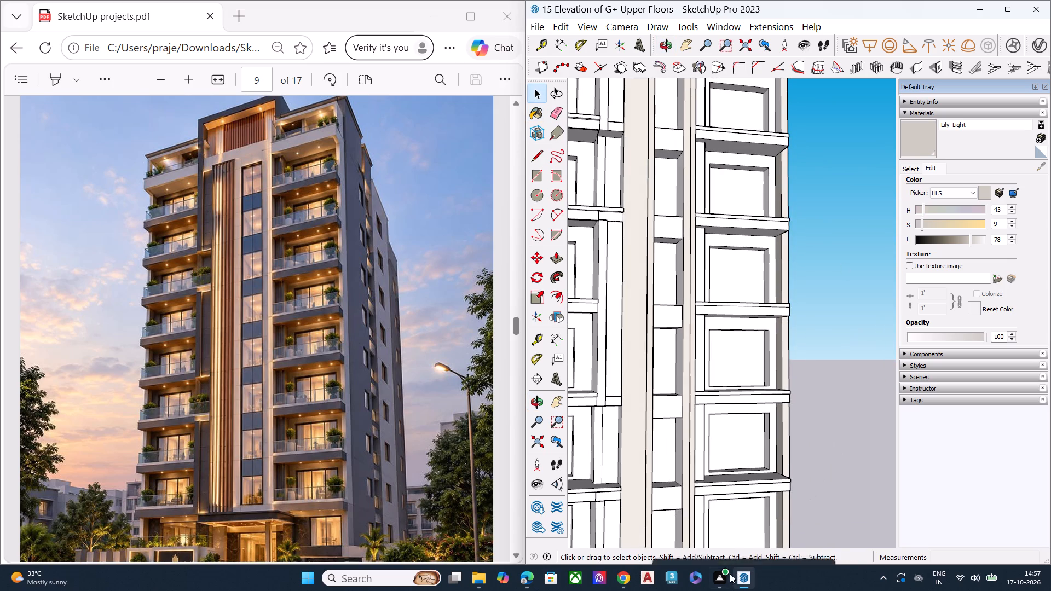
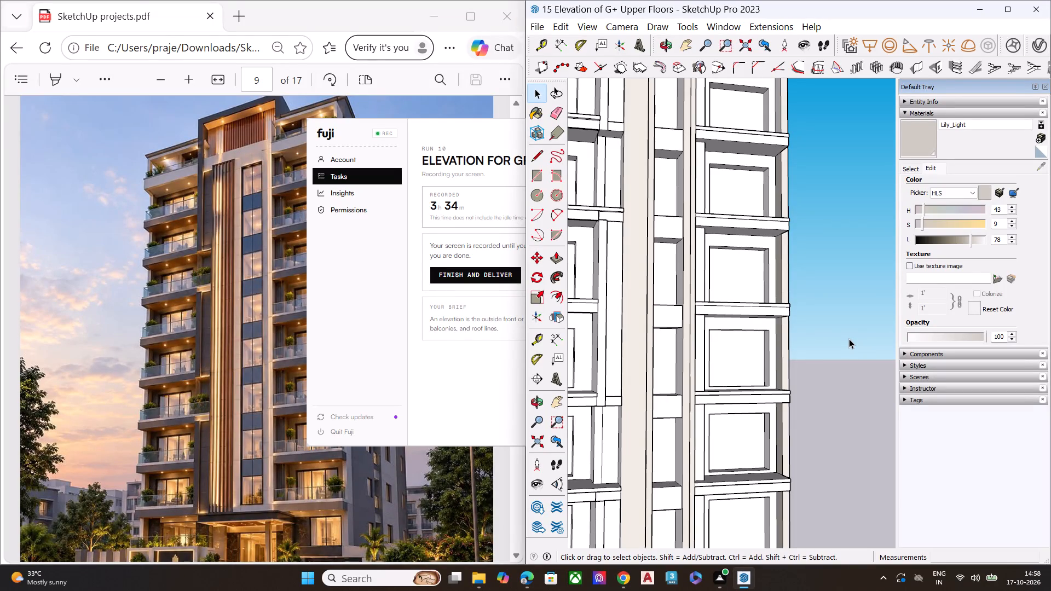
Bring the PDF rendering to the front beside the model as the facade reference.
left_click(838, 271)
left_click(832, 270)
double_click(829, 237)
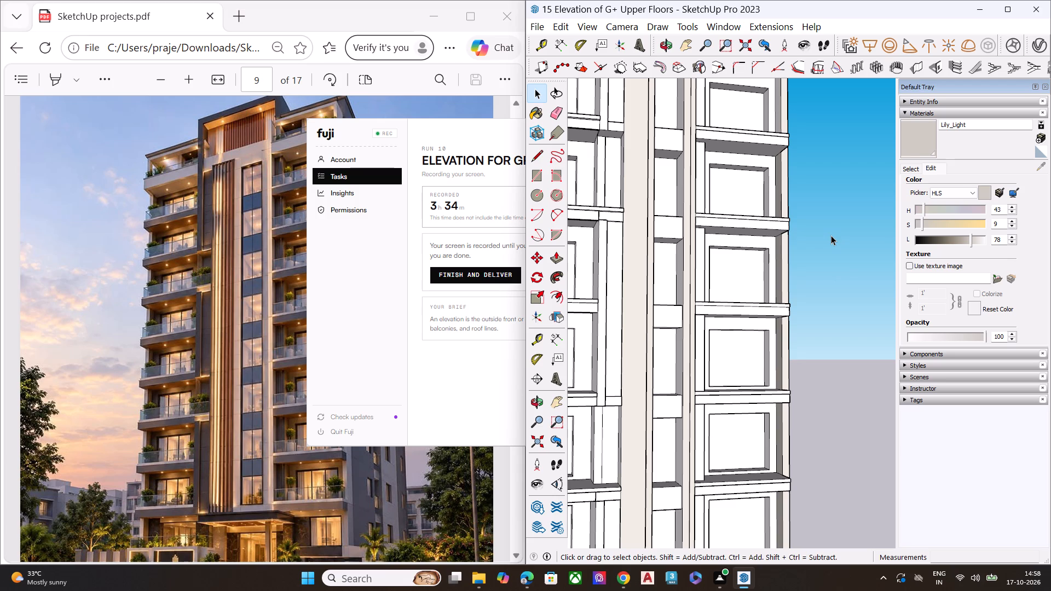
left_click(350, 14)
Paint the narrow front-edge strips of the uppermost projecting right balcony slab with Lily_Light.
scroll(735, 171, "down", 8)
middle_click_drag(740, 254, 851, 296)
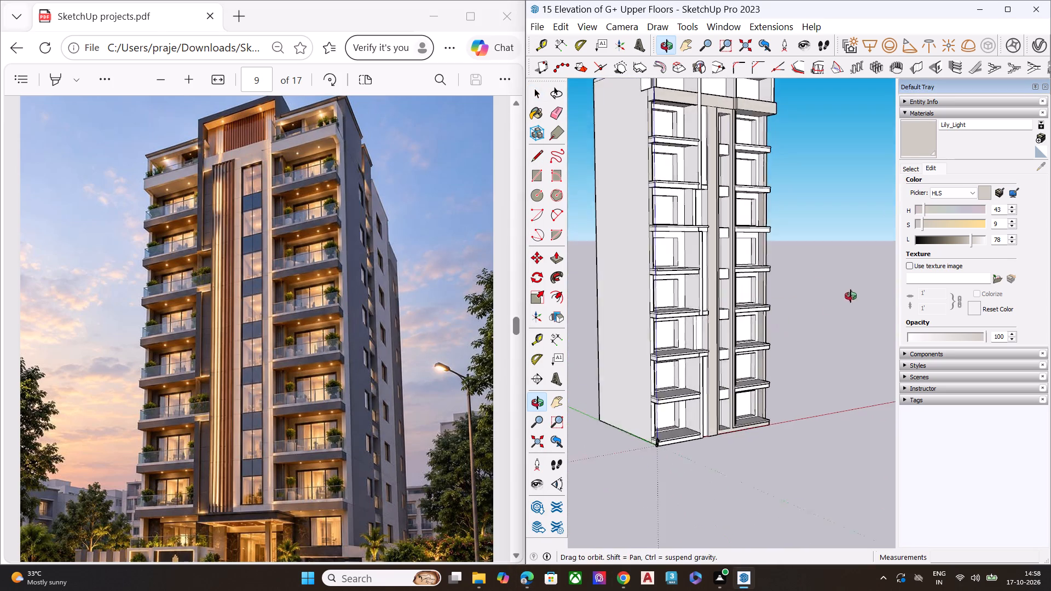
middle_click_drag(851, 296, 857, 264)
scroll(792, 128, "up", 7)
scroll(692, 143, "up", 1)
scroll(692, 143, "down", 1)
scroll(692, 143, "up", 3)
scroll(692, 143, "down", 2)
scroll(692, 143, "up", 2)
left_click(927, 134)
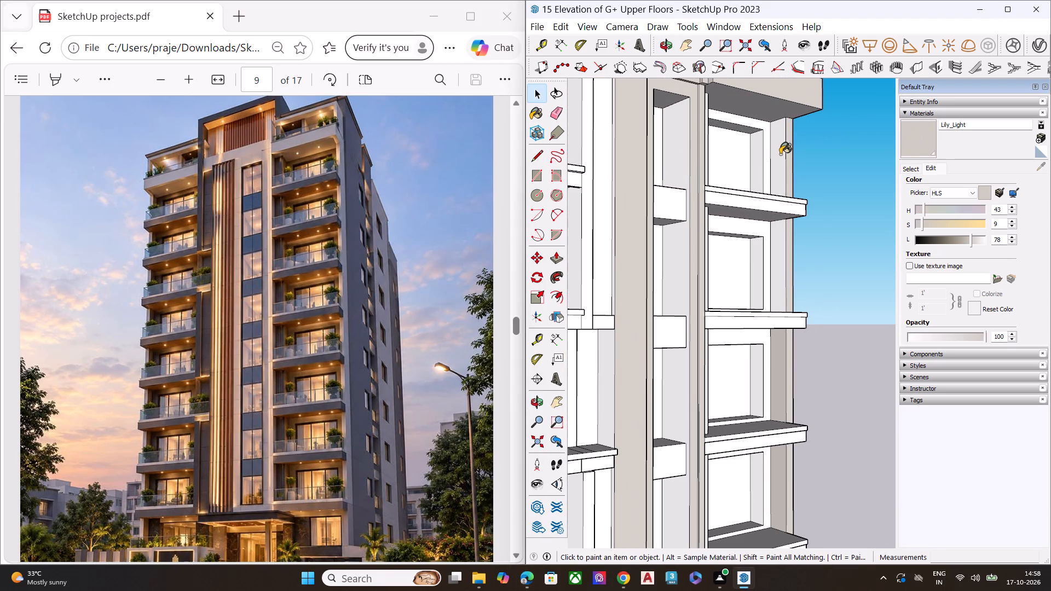
scroll(777, 155, "up", 3)
left_click(777, 156)
scroll(752, 221, "up", 7)
scroll(727, 221, "down", 1)
scroll(727, 221, "up", 2)
left_click(741, 196)
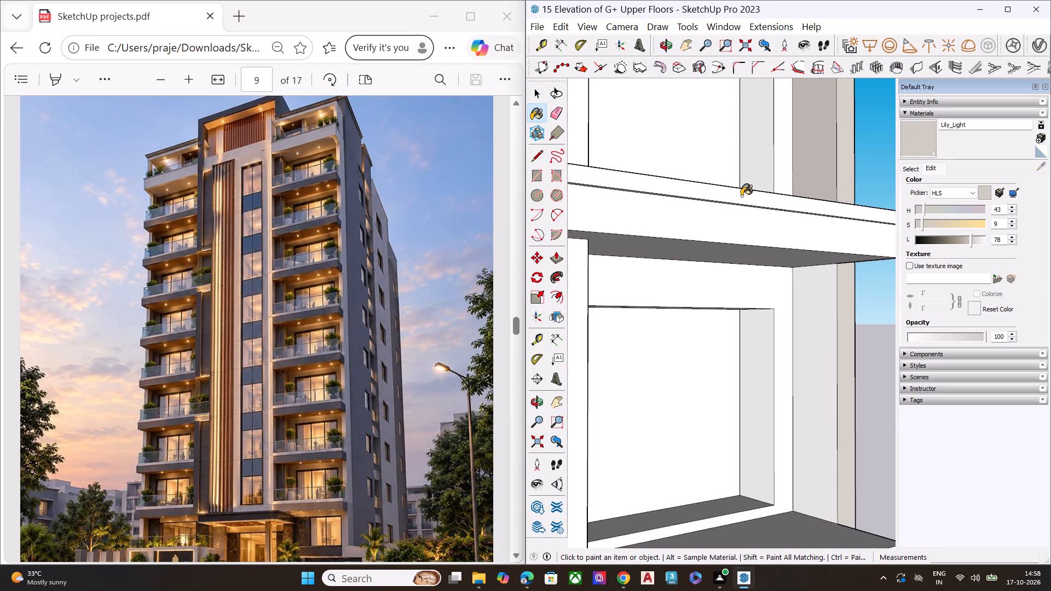
Paint the narrow strips along the top front edges of the next right balcony slabs down with Lily_Light.
middle_click_drag(742, 190, 772, 94)
scroll(771, 95, "up", 2)
scroll(763, 132, "down", 3)
scroll(752, 178, "up", 1)
scroll(750, 189, "down", 6)
scroll(761, 188, "up", 1)
middle_click_drag(760, 182, 774, 126)
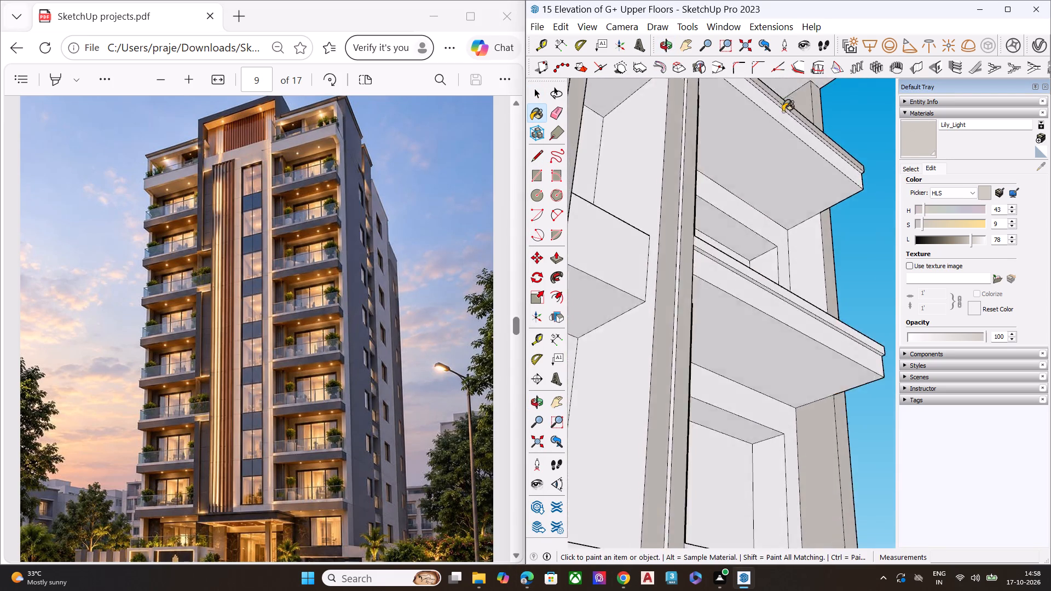
scroll(784, 109, "up", 14)
scroll(801, 145, "down", 1)
scroll(801, 145, "up", 4)
left_click(793, 159)
scroll(793, 159, "down", 2)
scroll(793, 159, "up", 1)
scroll(793, 159, "down", 6)
scroll(792, 160, "up", 1)
scroll(792, 160, "down", 5)
scroll(792, 160, "up", 1)
scroll(792, 160, "down", 6)
scroll(792, 160, "up", 1)
scroll(792, 160, "down", 16)
scroll(792, 160, "up", 1)
scroll(792, 160, "down", 7)
scroll(790, 222, "up", 2)
scroll(790, 222, "down", 1)
scroll(790, 222, "up", 10)
left_click(771, 258)
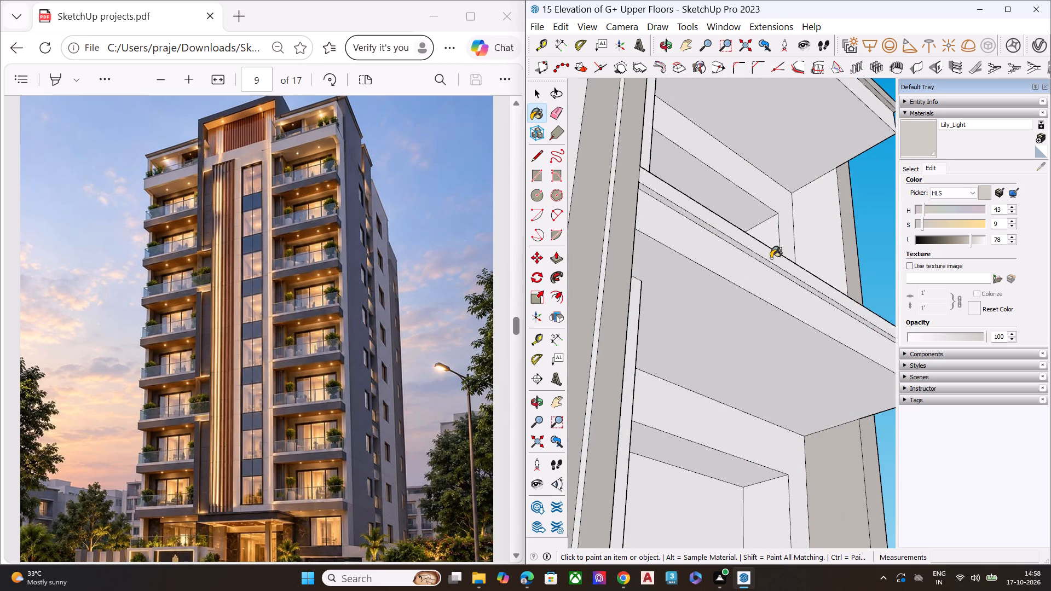
middle_click_drag(771, 265, 780, 195)
scroll(780, 195, "up", 7)
left_click(796, 183)
Paint both narrow top front-edge strips of the mid-height right balcony slab with Lily_Light, leaving out the broad front face.
scroll(742, 157, "down", 7)
scroll(742, 157, "up", 1)
scroll(742, 157, "down", 11)
scroll(739, 323, "up", 3)
scroll(742, 321, "down", 1)
scroll(742, 321, "up", 1)
scroll(746, 321, "down", 1)
scroll(747, 320, "up", 2)
scroll(750, 320, "down", 1)
scroll(752, 320, "up", 3)
left_click(783, 312)
scroll(786, 312, "up", 2)
scroll(786, 312, "down", 2)
scroll(786, 312, "up", 3)
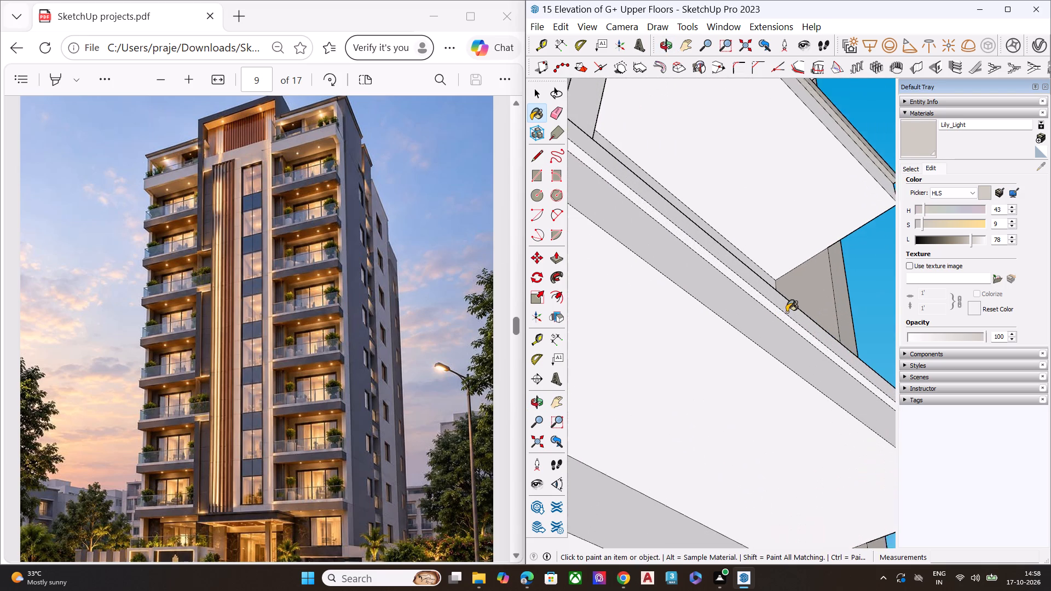
scroll(787, 312, "up", 3)
left_click(789, 311)
left_click(789, 326)
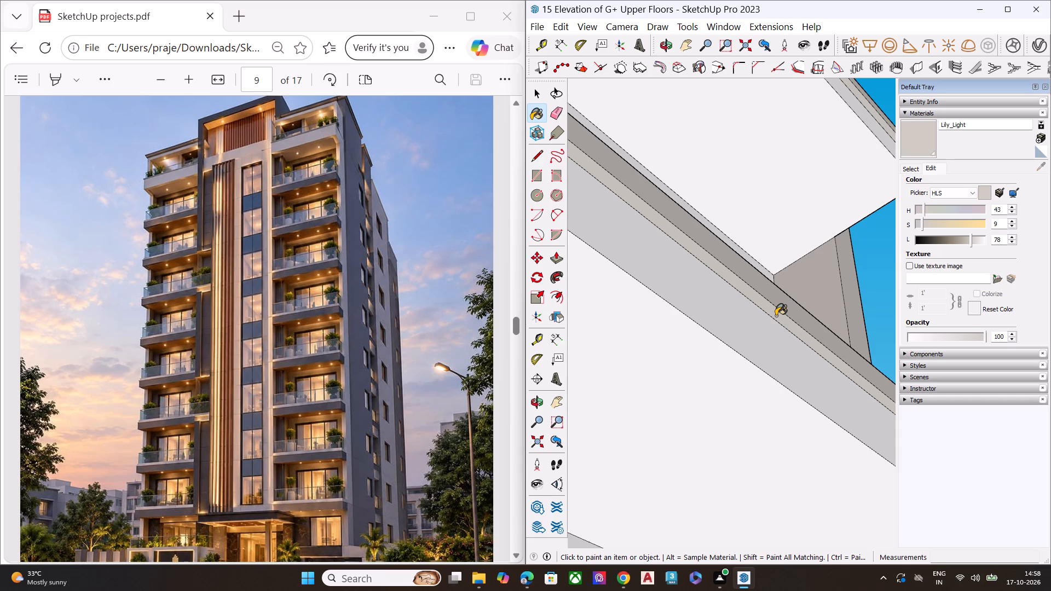
Paint both narrow top front-edge strips on the next right balcony slab down with Lily_Light.
scroll(776, 316, "down", 18)
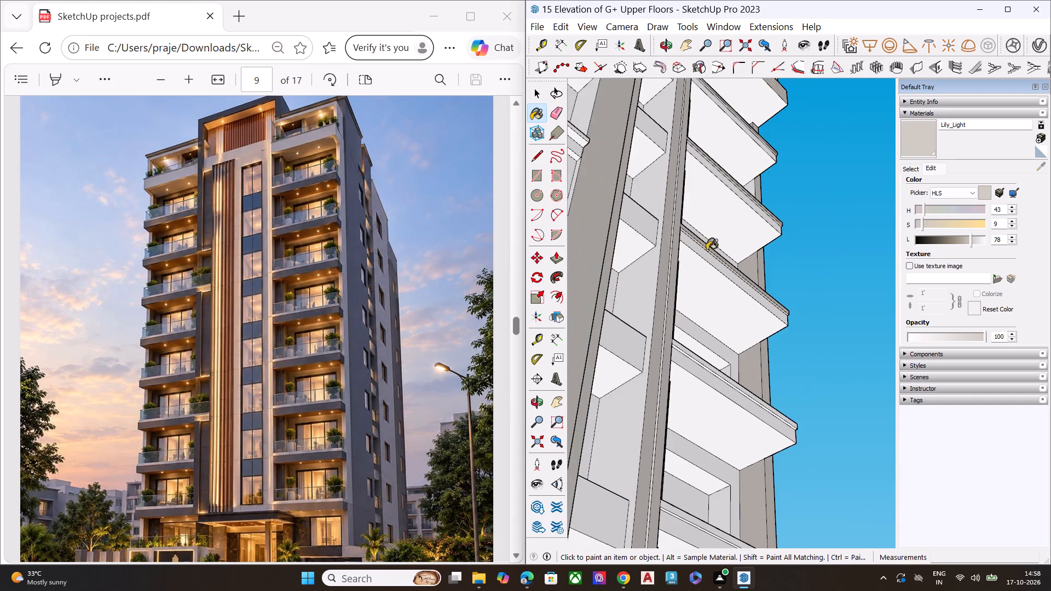
scroll(724, 392, "up", 2)
scroll(724, 400, "down", 1)
scroll(727, 405, "up", 9)
scroll(740, 396, "down", 3)
scroll(740, 396, "up", 9)
left_click(758, 342)
left_click(753, 353)
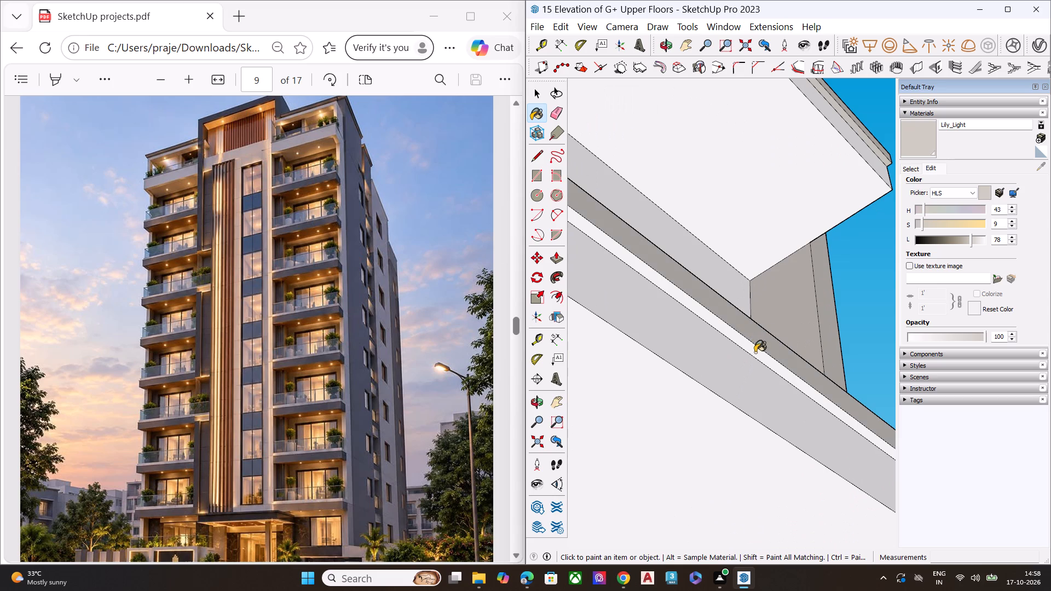
Continue one floor lower, painting the right balcony slab's two narrow top front-edge strips with Lily_Light.
scroll(675, 324, "down", 7)
scroll(708, 310, "up", 1)
scroll(708, 310, "down", 3)
scroll(708, 310, "up", 2)
scroll(708, 310, "down", 2)
scroll(708, 310, "up", 2)
scroll(708, 310, "down", 8)
scroll(708, 310, "up", 1)
scroll(708, 310, "down", 5)
scroll(713, 396, "up", 5)
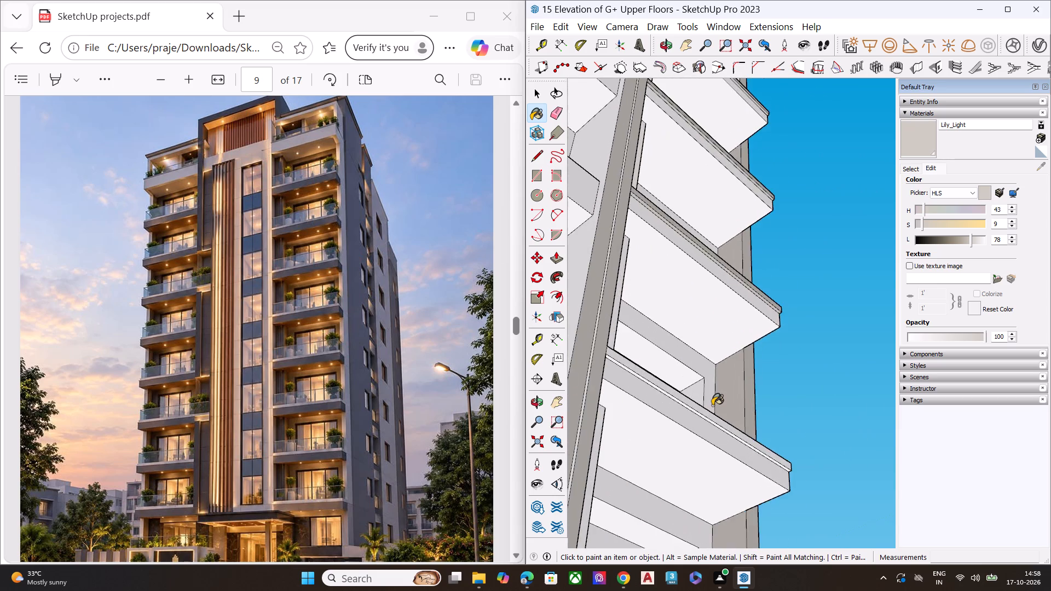
scroll(712, 405, "up", 5)
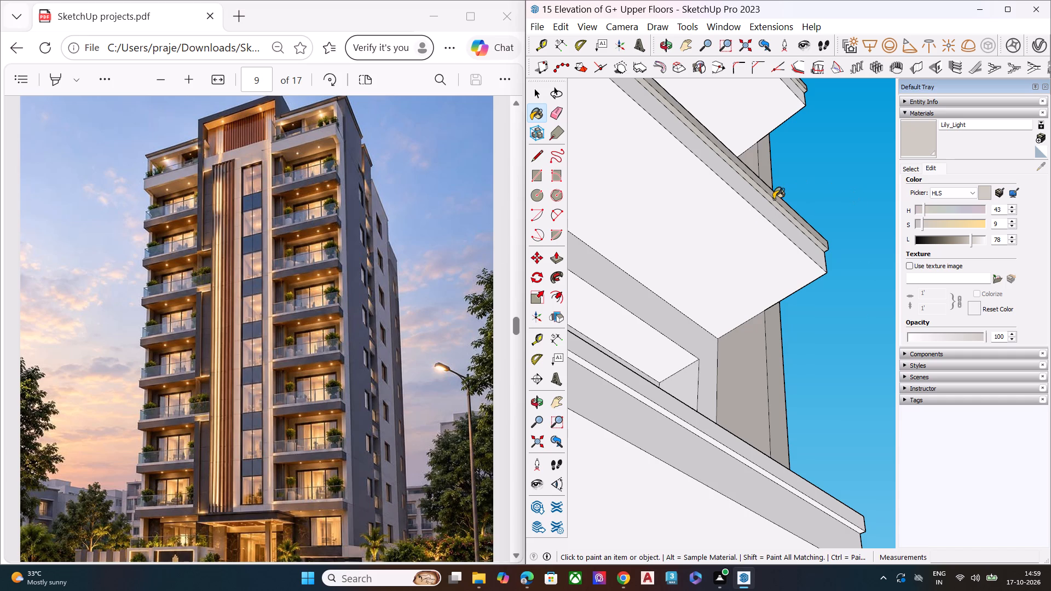
scroll(781, 294, "down", 7)
scroll(746, 412, "up", 7)
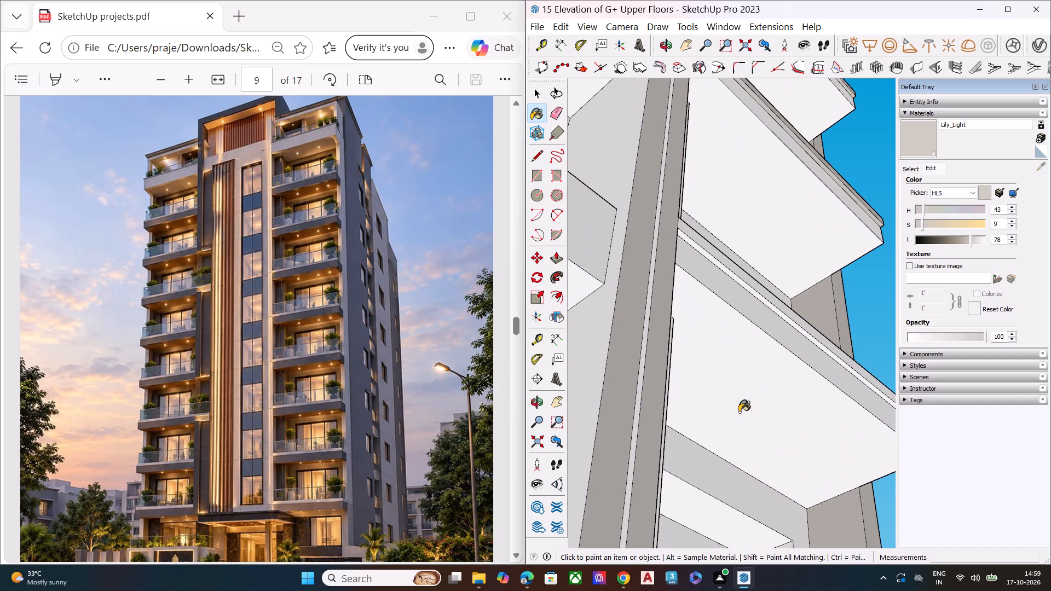
scroll(747, 407, "up", 7)
scroll(788, 264, "down", 2)
scroll(730, 293, "up", 1)
scroll(725, 296, "down", 3)
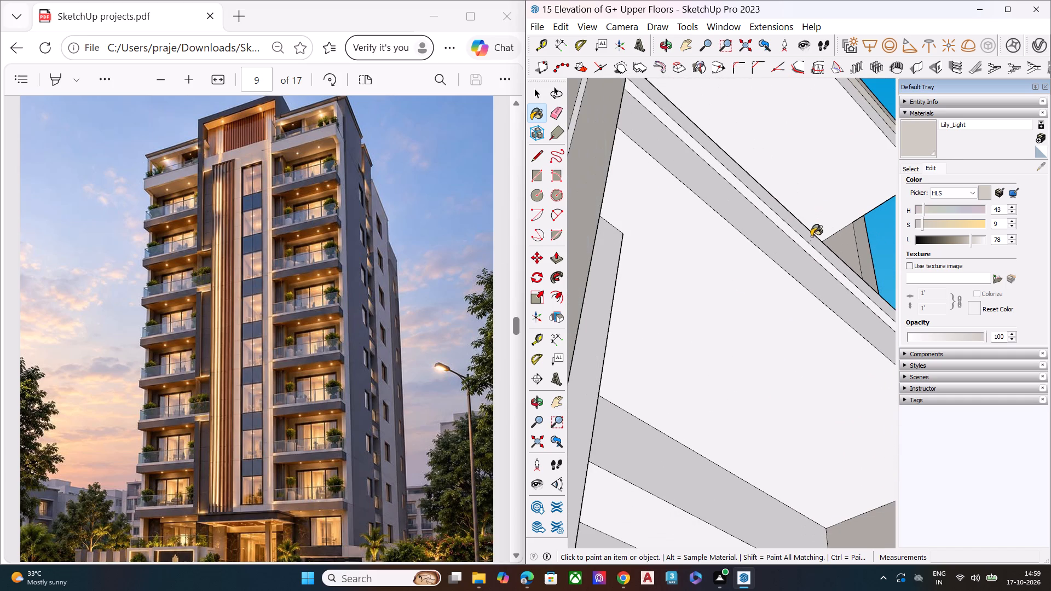
left_click(811, 239)
left_click(810, 252)
Paint both narrow front-edge strips of the second-lowest projecting right balcony slab above the base with Lily_Light.
scroll(737, 207, "down", 6)
scroll(755, 196, "up", 1)
scroll(755, 196, "down", 4)
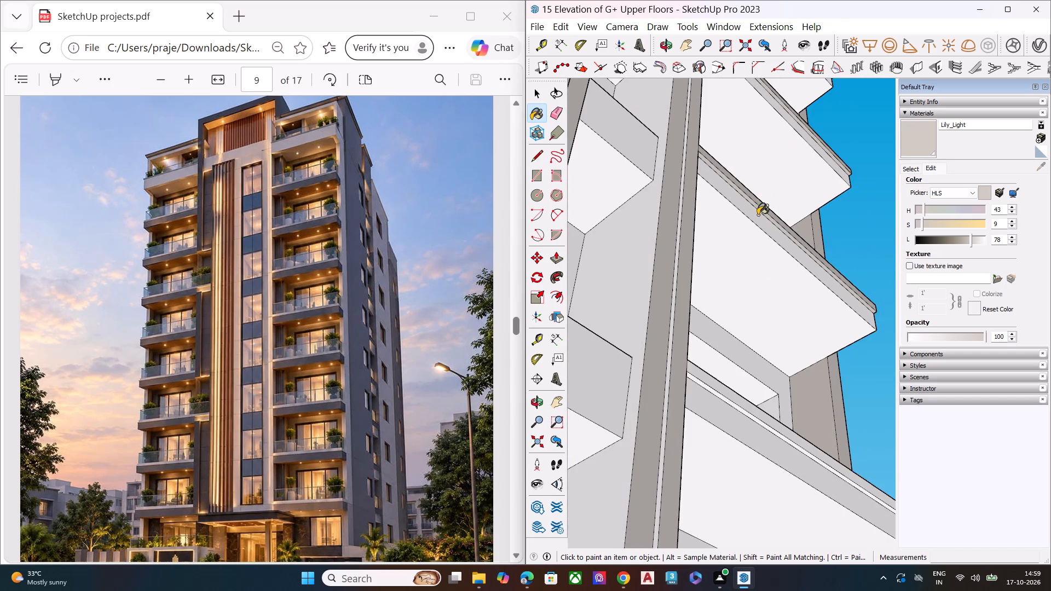
scroll(753, 215, "down", 8)
scroll(760, 360, "up", 9)
scroll(802, 299, "up", 10)
left_click(828, 257)
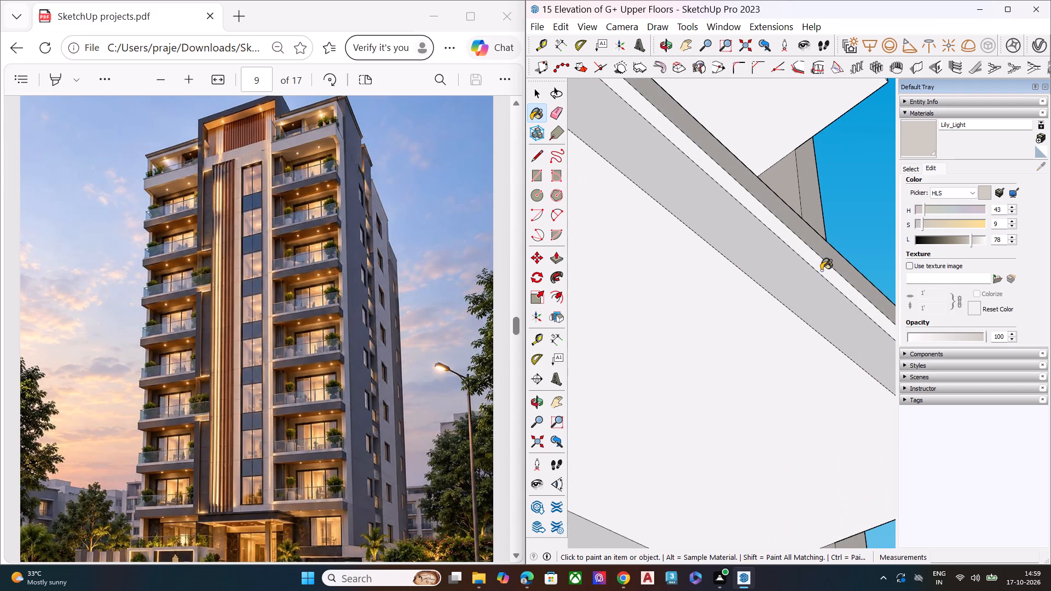
left_click(821, 273)
Paint both narrow front-edge strips of the right balcony slab directly above the base with Lily_Light.
scroll(795, 237, "down", 8)
scroll(795, 236, "up", 1)
scroll(795, 236, "down", 12)
scroll(777, 229, "up", 1)
scroll(777, 229, "down", 6)
scroll(779, 329, "up", 2)
scroll(782, 336, "down", 1)
scroll(782, 337, "up", 1)
scroll(782, 338, "down", 1)
scroll(783, 338, "up", 3)
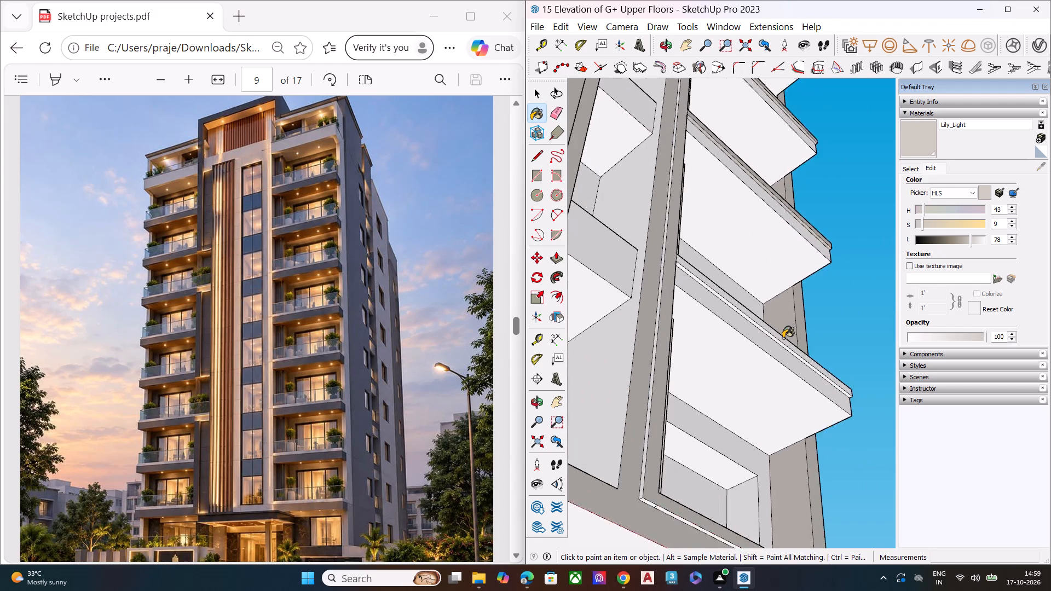
scroll(783, 338, "up", 2)
scroll(783, 338, "down", 2)
scroll(783, 338, "up", 10)
left_click(782, 340)
left_click(784, 356)
Paint the narrow recessed strips along the right bay's base edge, corner and adjoining vertical frame with Lily_Light.
scroll(742, 283, "down", 9)
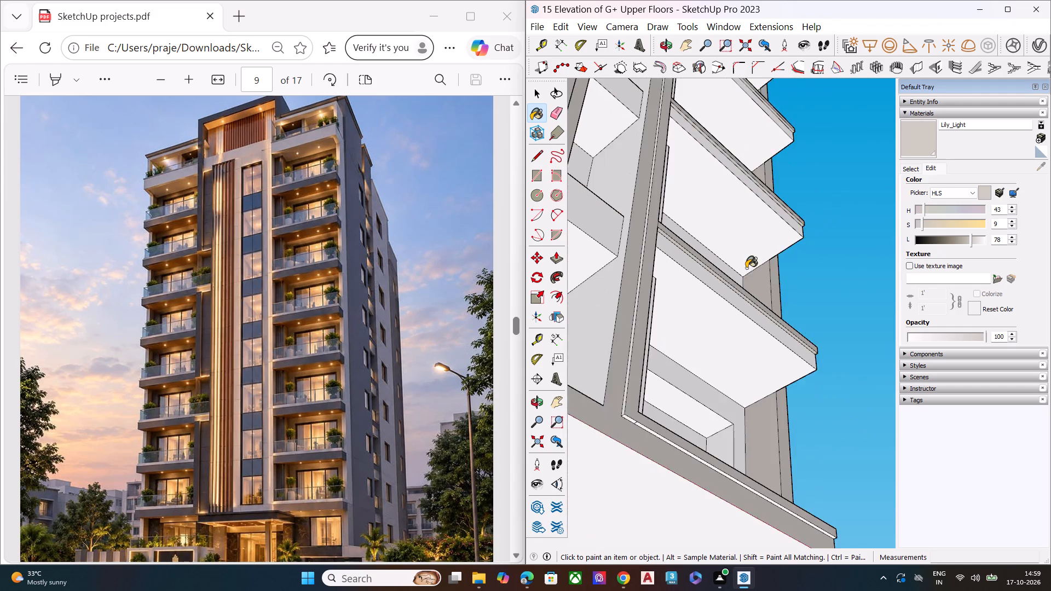
scroll(746, 268, "down", 6)
scroll(746, 268, "up", 1)
scroll(747, 287, "down", 1)
scroll(737, 365, "up", 1)
scroll(736, 368, "down", 2)
scroll(735, 369, "up", 13)
scroll(715, 342, "down", 1)
scroll(715, 342, "up", 3)
middle_click_drag(680, 336, 694, 446)
scroll(678, 435, "up", 5)
middle_click_drag(678, 435, 690, 318)
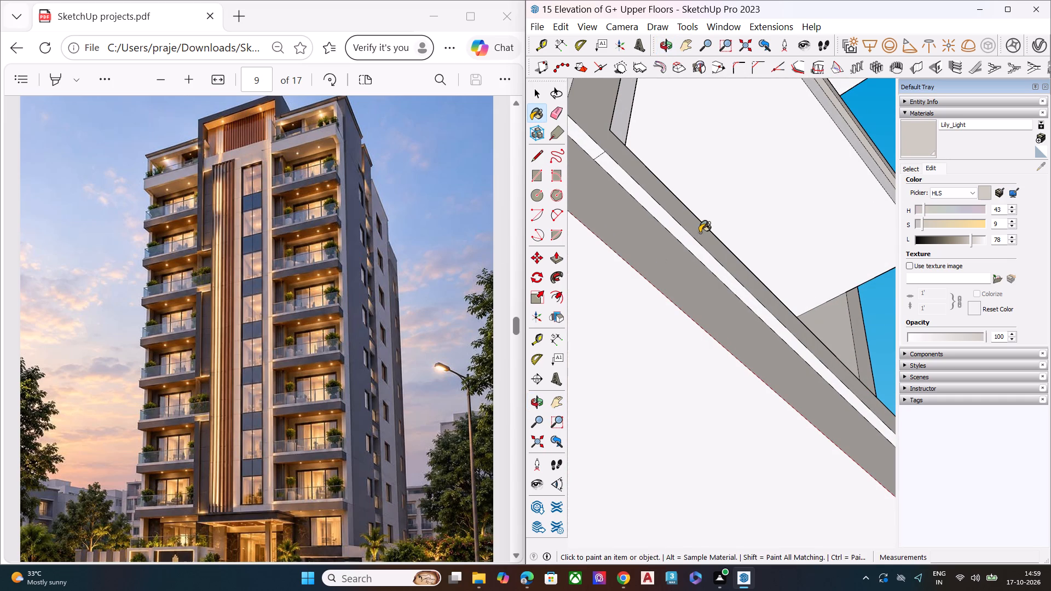
left_click(695, 246)
scroll(729, 278, "down", 6)
scroll(603, 171, "up", 9)
scroll(643, 154, "down", 1)
scroll(643, 154, "up", 1)
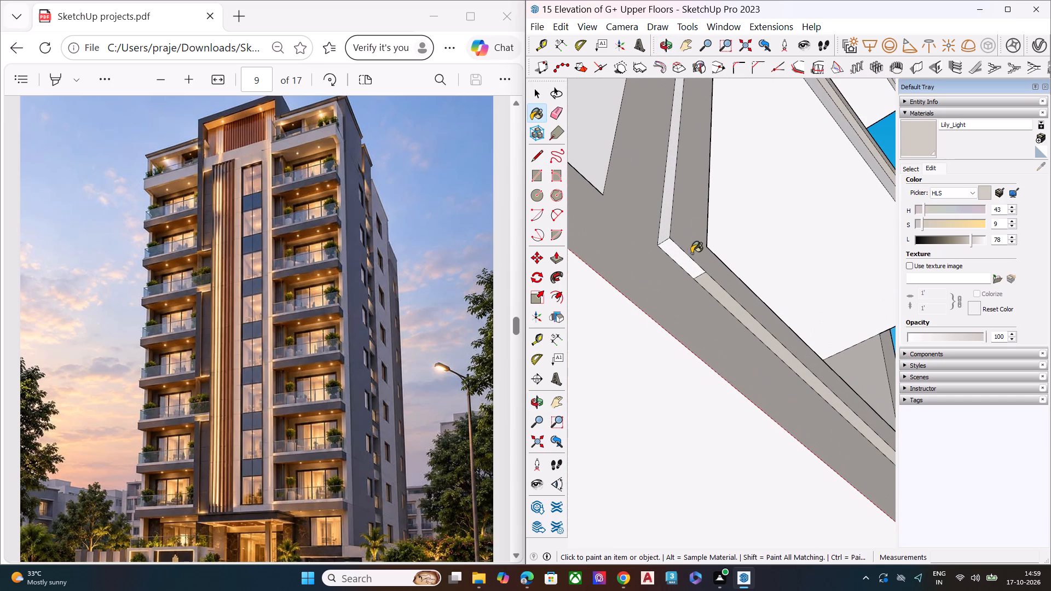
left_click(680, 256)
left_click(663, 216)
Paint the narrow top end and front edge strips of the uppermost projecting left balcony slab below the beige band with Lily_Light.
scroll(667, 223, "down", 7)
middle_click_drag(699, 267, 564, 339)
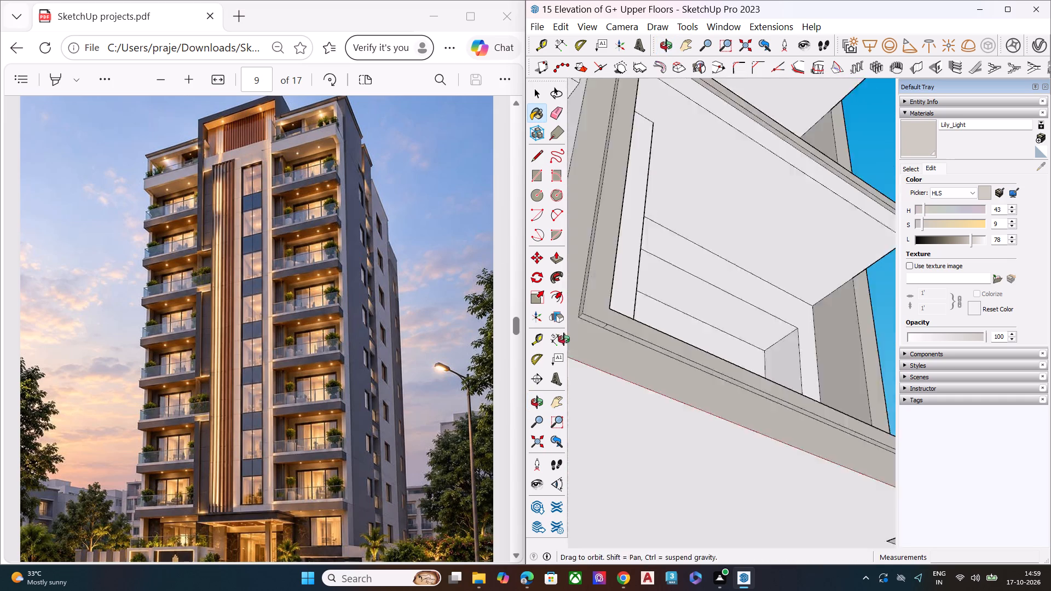
middle_click_drag(564, 339, 500, 391)
scroll(659, 291, "down", 7)
middle_click_drag(734, 307, 628, 368)
middle_click_drag(631, 369, 869, 369)
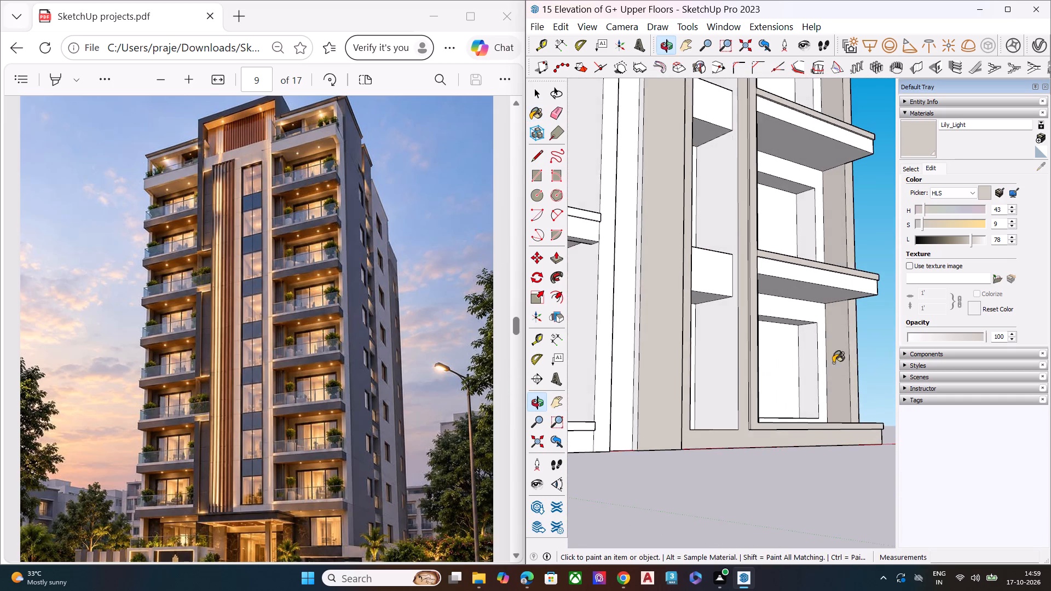
scroll(786, 282, "down", 6)
scroll(822, 311, "up", 1)
scroll(822, 312, "down", 2)
middle_click_drag(684, 287, 762, 435)
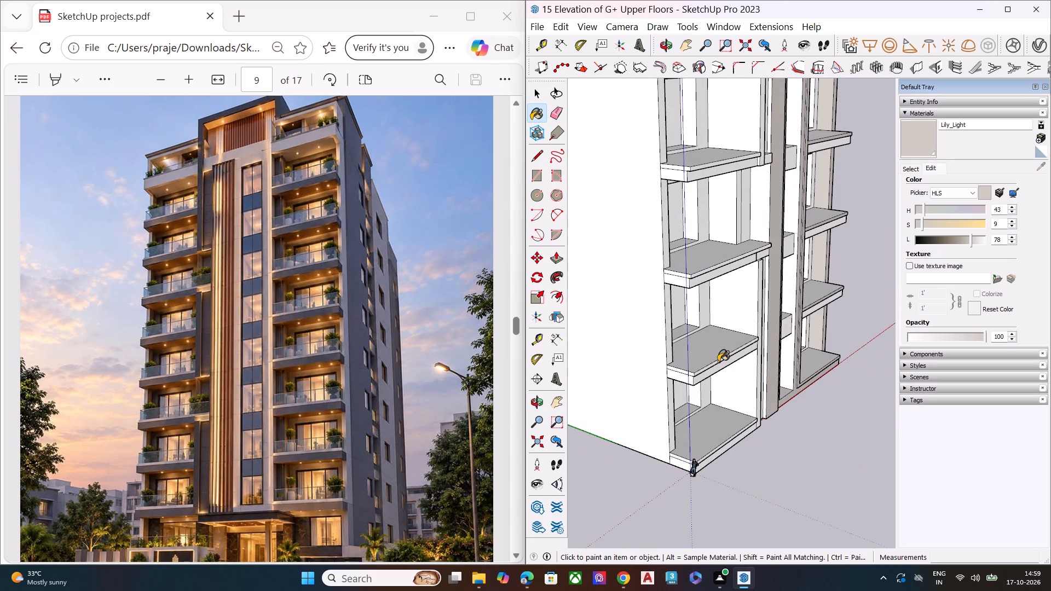
scroll(718, 362, "down", 2)
scroll(716, 363, "up", 2)
scroll(709, 380, "down", 2)
scroll(705, 389, "up", 1)
scroll(704, 390, "down", 11)
middle_click_drag(704, 442, 638, 237)
scroll(643, 294, "up", 11)
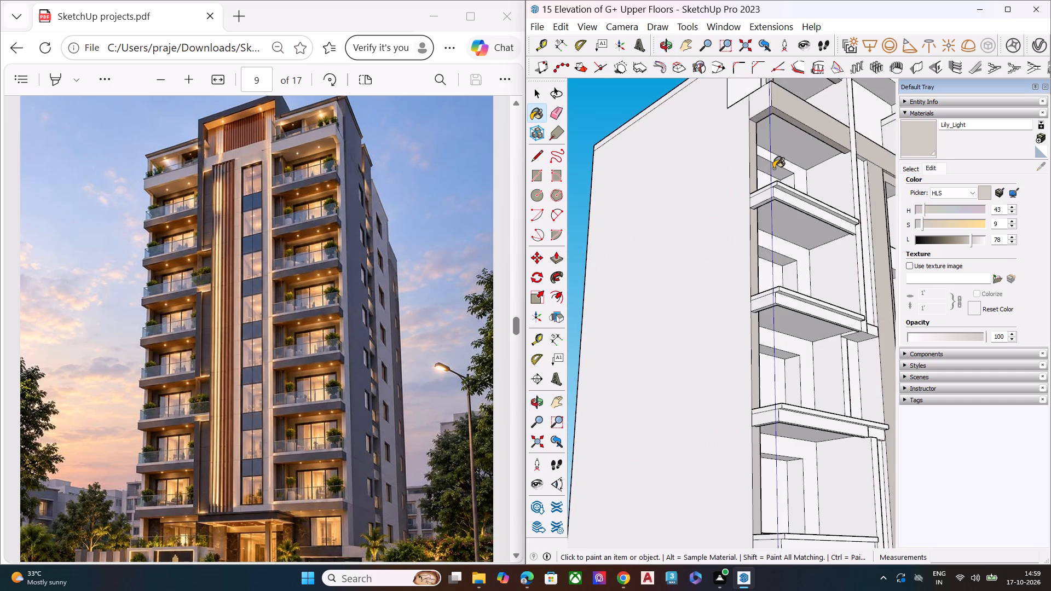
middle_click_drag(773, 169, 570, 146)
scroll(592, 144, "up", 1)
scroll(603, 143, "down", 1)
scroll(604, 142, "up", 1)
scroll(604, 141, "down", 1)
scroll(604, 141, "up", 6)
scroll(694, 159, "up", 7)
middle_click_drag(690, 161, 642, 177)
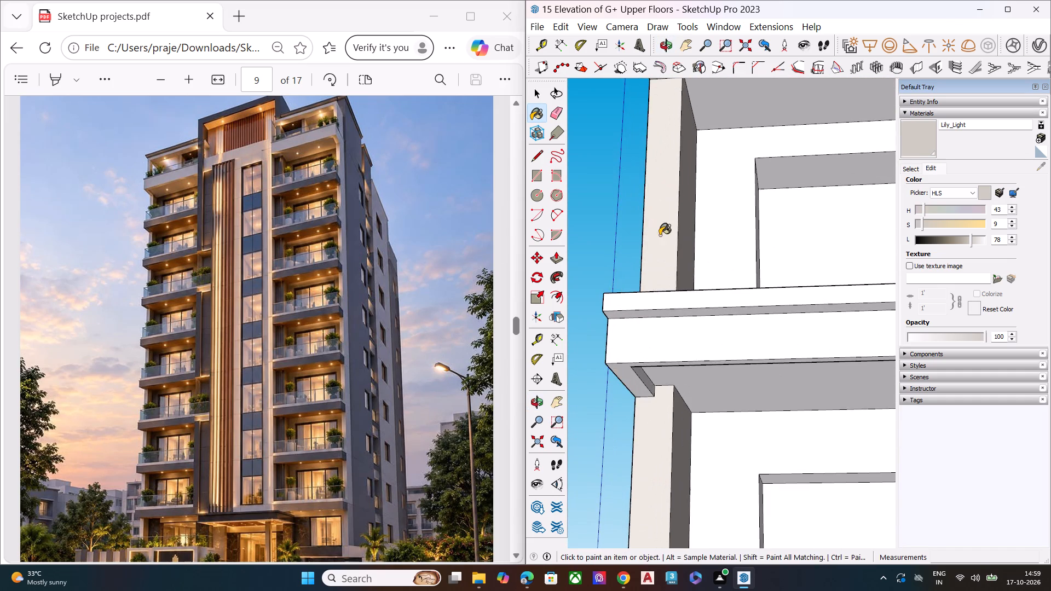
scroll(657, 240, "up", 1)
middle_click_drag(656, 240, 633, 117)
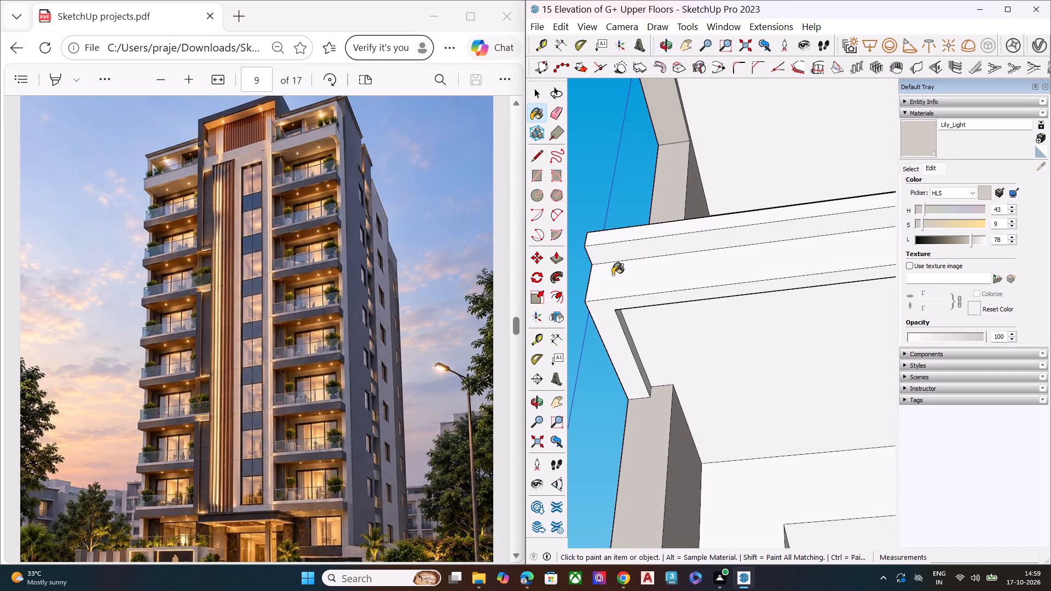
scroll(605, 218, "down", 8)
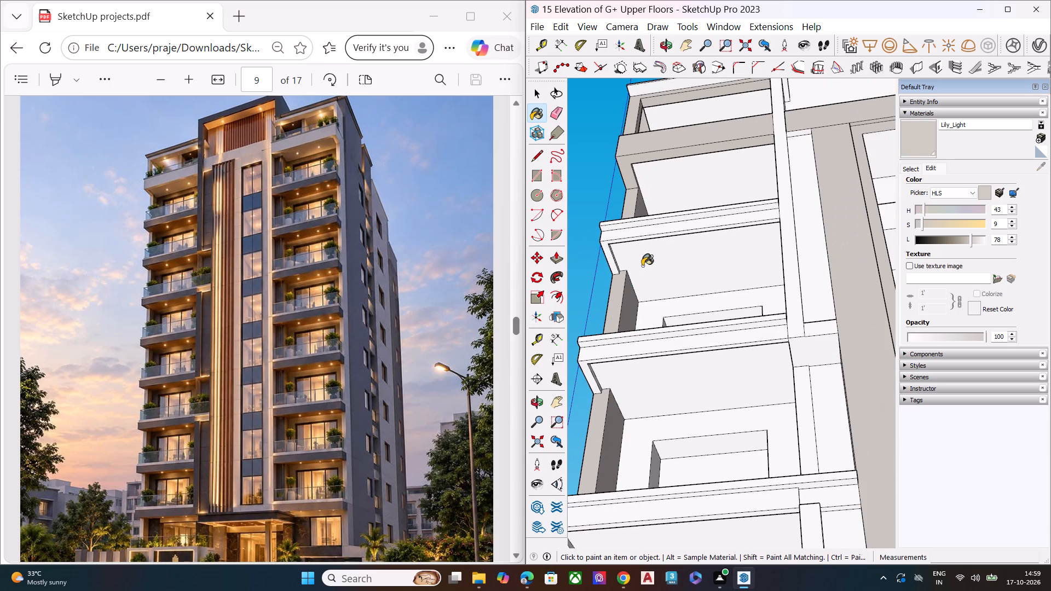
scroll(602, 214, "up", 4)
scroll(602, 214, "down", 1)
scroll(602, 214, "up", 2)
middle_click_drag(622, 245, 813, 346)
scroll(802, 343, "up", 8)
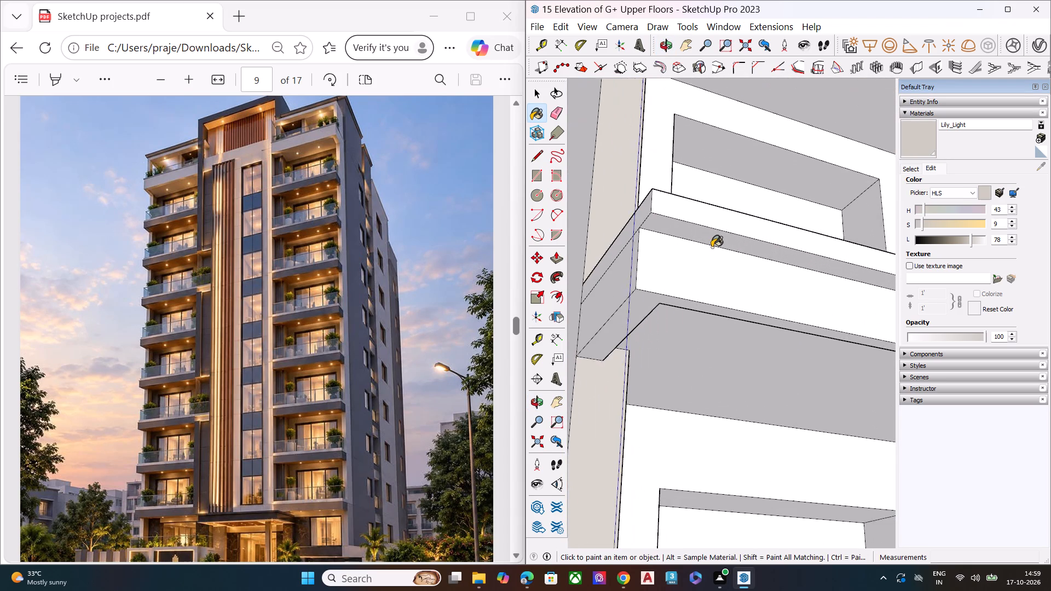
scroll(712, 247, "up", 1)
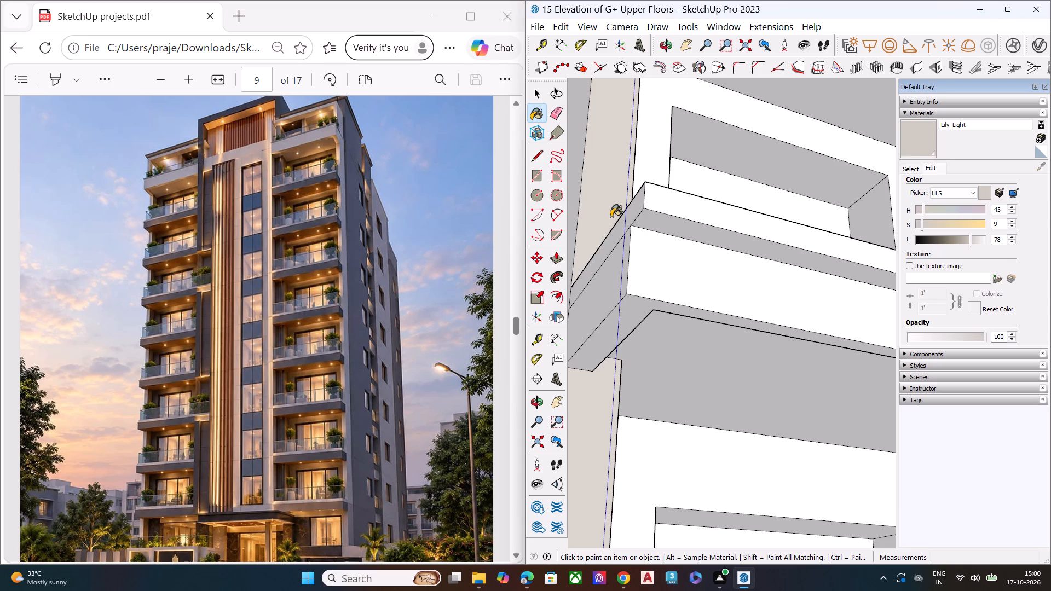
scroll(673, 193, "down", 7)
middle_click_drag(652, 210, 681, 298)
scroll(677, 291, "up", 6)
left_click(657, 263)
left_click(696, 265)
Paint the top end and front edge strips of the second projecting left balcony slab from the top with Lily_Light.
scroll(650, 218, "down", 3)
scroll(650, 218, "up", 1)
scroll(649, 217, "down", 4)
scroll(650, 311, "up", 1)
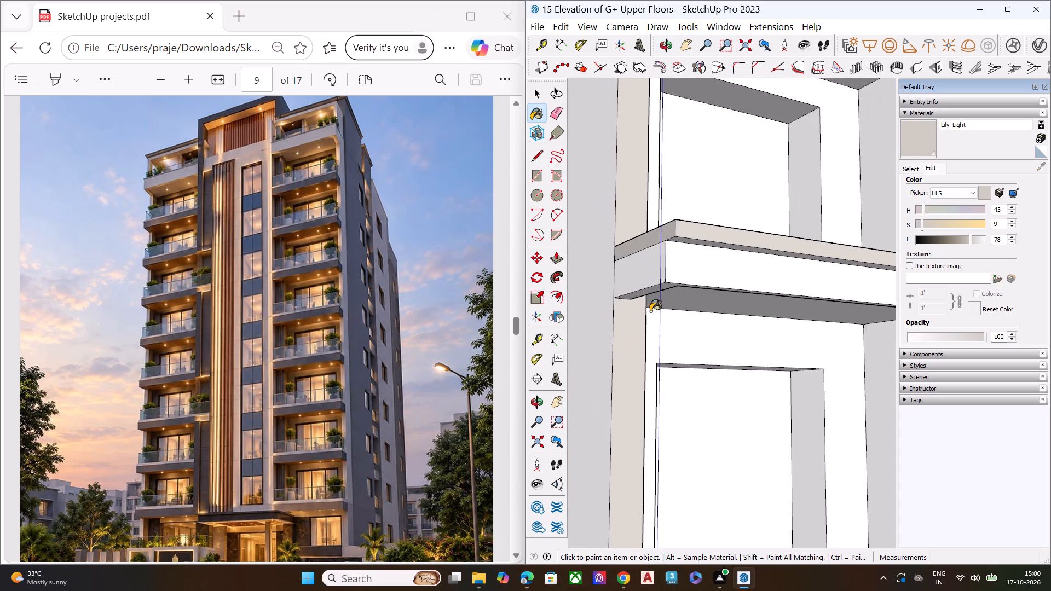
scroll(616, 283, "down", 6)
scroll(607, 251, "up", 1)
scroll(607, 246, "down", 7)
scroll(611, 228, "up", 3)
scroll(611, 228, "down", 4)
scroll(611, 392, "up", 8)
scroll(638, 350, "up", 10)
left_click(640, 296)
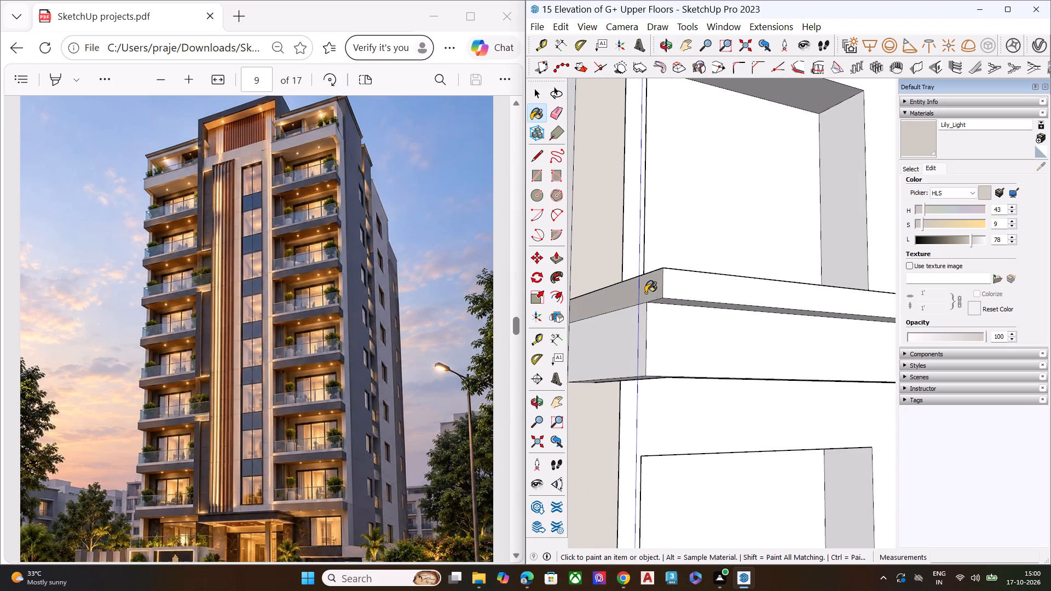
left_click(665, 287)
Paint the top end and front edge strips of the third left balcony slab from the top with Lily_Light.
scroll(617, 266, "down", 2)
scroll(614, 260, "up", 1)
scroll(613, 259, "down", 10)
scroll(652, 226, "up", 1)
scroll(652, 226, "down", 7)
scroll(652, 409, "up", 4)
scroll(652, 409, "down", 2)
scroll(650, 409, "up", 3)
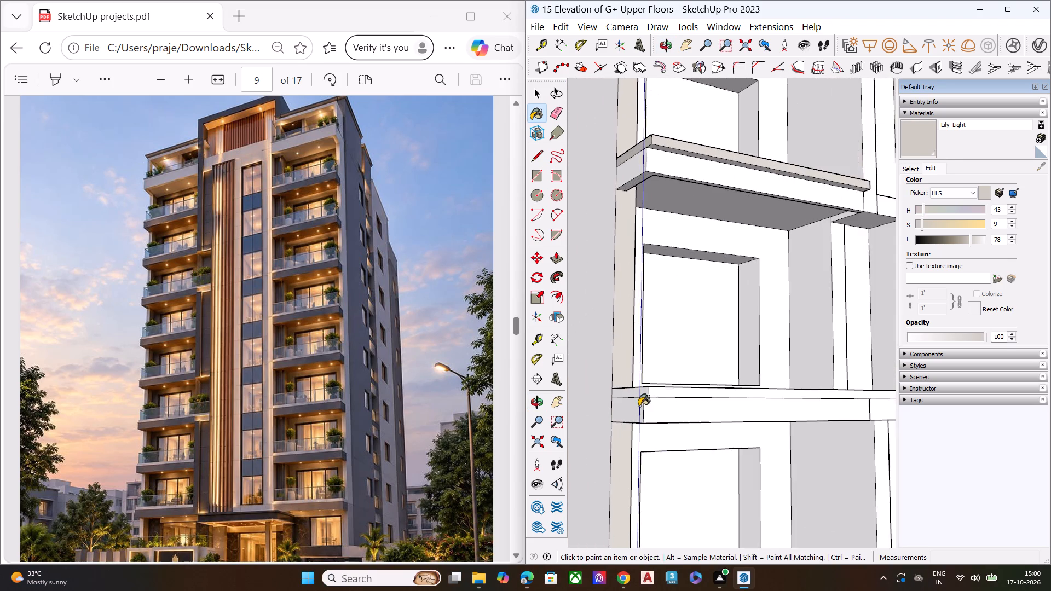
scroll(639, 406, "up", 2)
scroll(638, 406, "down", 1)
scroll(638, 406, "up", 1)
scroll(638, 406, "down", 3)
scroll(638, 406, "up", 4)
left_click(629, 393)
left_click(653, 390)
left_click(665, 387)
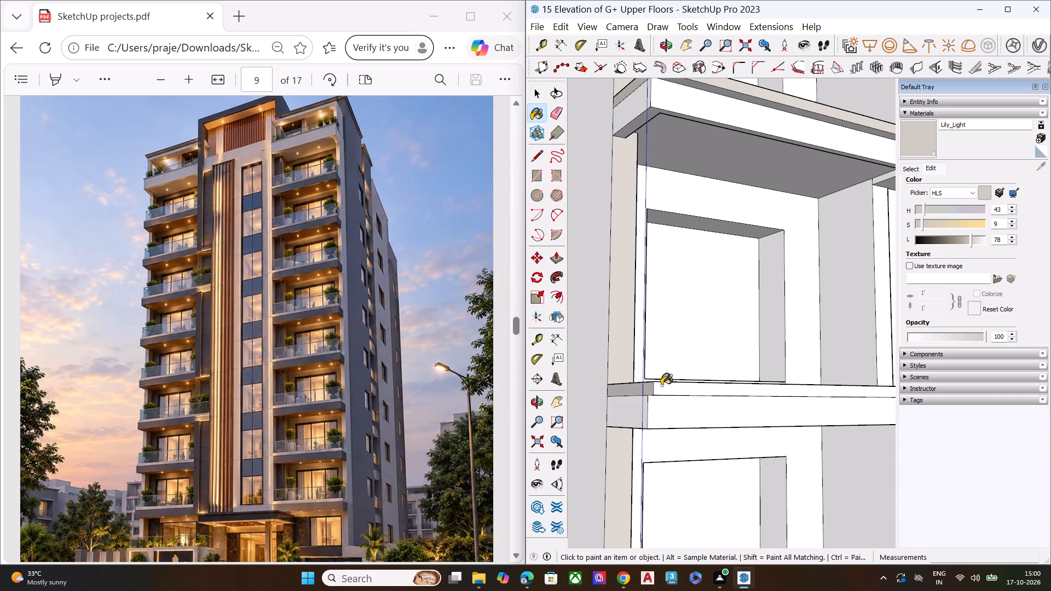
Paint the top end and front edge strips of the fourth left balcony slab from the top with Lily_Light.
scroll(616, 294, "down", 15)
scroll(642, 397, "up", 13)
scroll(614, 385, "down", 2)
scroll(603, 383, "up", 4)
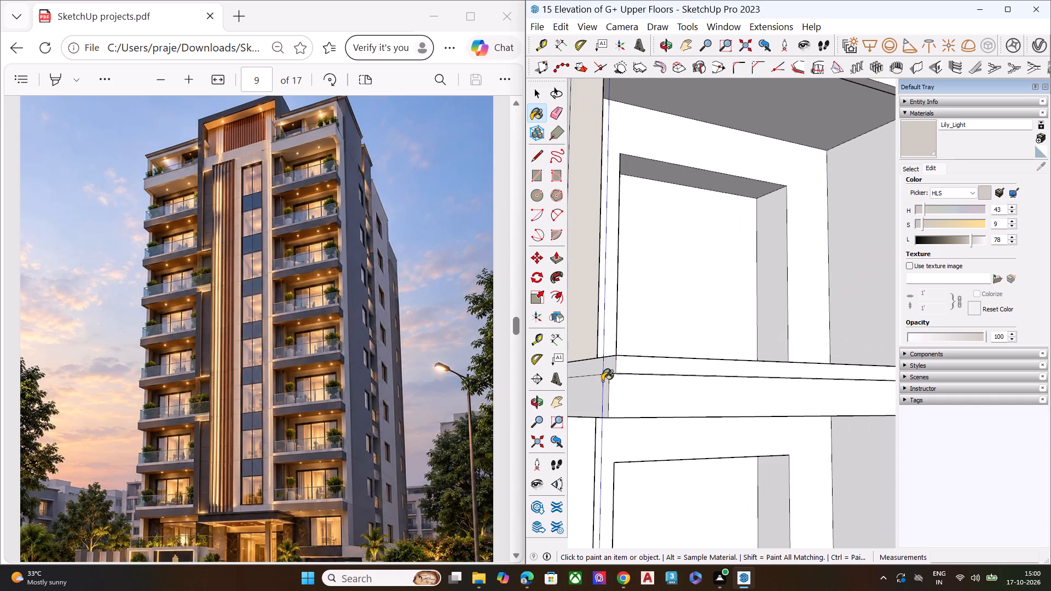
left_click(603, 369)
left_click(619, 365)
Paint the top end and front edge strips of the fifth left balcony slab from the top with Lily_Light.
scroll(621, 316, "down", 4)
scroll(635, 304, "up", 1)
scroll(640, 301, "down", 12)
scroll(651, 441, "up", 10)
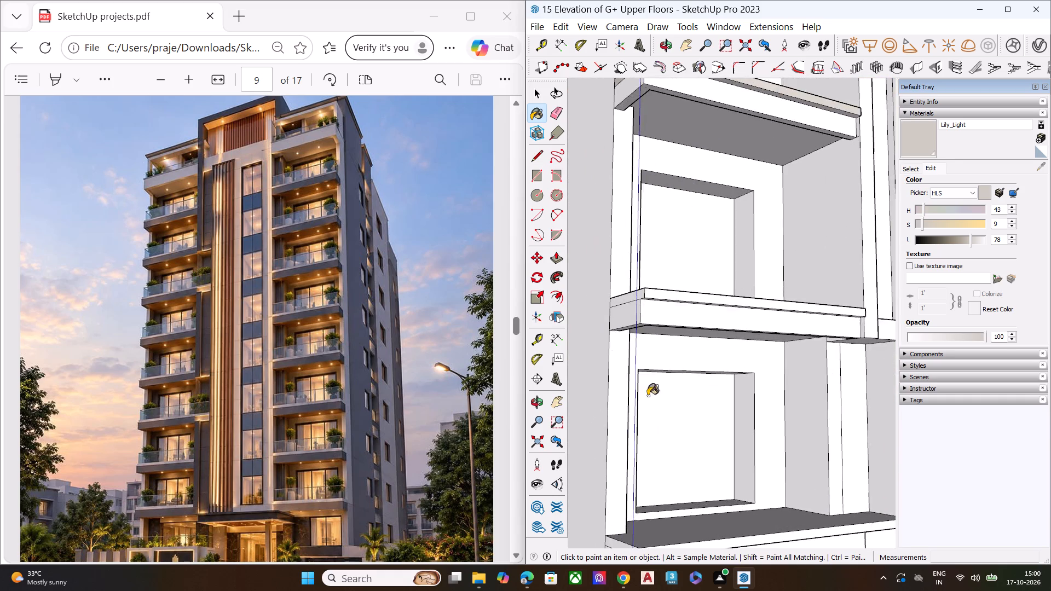
scroll(625, 288, "up", 8)
left_click(650, 308)
left_click(683, 303)
Paint the top end and front edge strips of the second-lowest projecting left balcony slab above the base with Lily_Light.
scroll(567, 267, "down", 6)
scroll(566, 266, "up", 1)
scroll(566, 266, "down", 5)
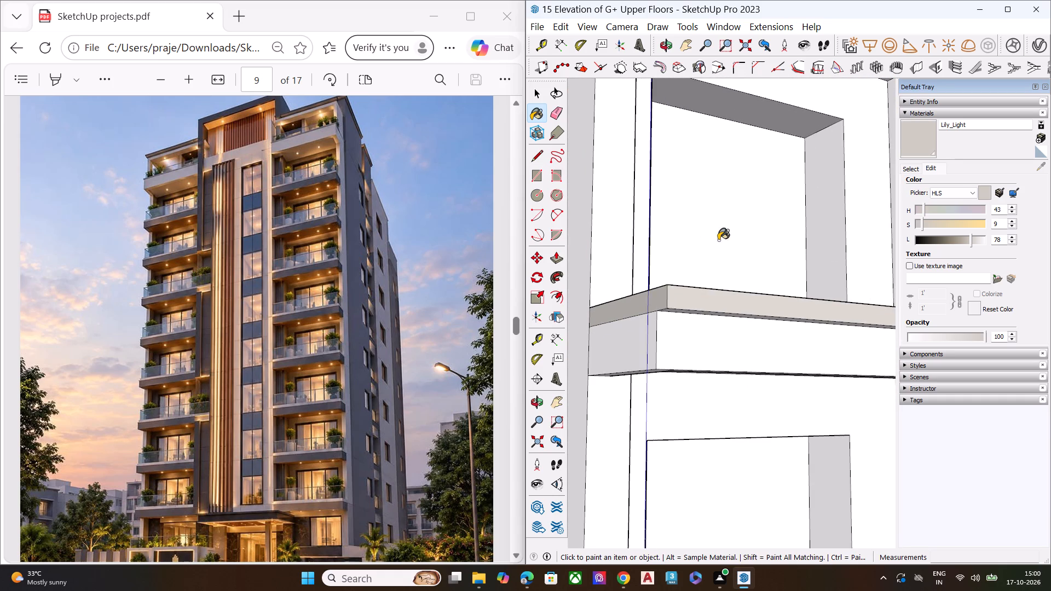
scroll(718, 240, "down", 14)
scroll(659, 411, "up", 2)
scroll(658, 412, "down", 1)
scroll(657, 412, "up", 4)
scroll(644, 408, "down", 1)
scroll(643, 408, "up", 2)
scroll(636, 404, "down", 2)
scroll(636, 403, "up", 3)
scroll(630, 333, "up", 1)
scroll(630, 332, "down", 1)
scroll(631, 330, "up", 1)
scroll(632, 327, "down", 3)
scroll(632, 327, "up", 1)
scroll(633, 327, "down", 2)
scroll(633, 327, "up", 5)
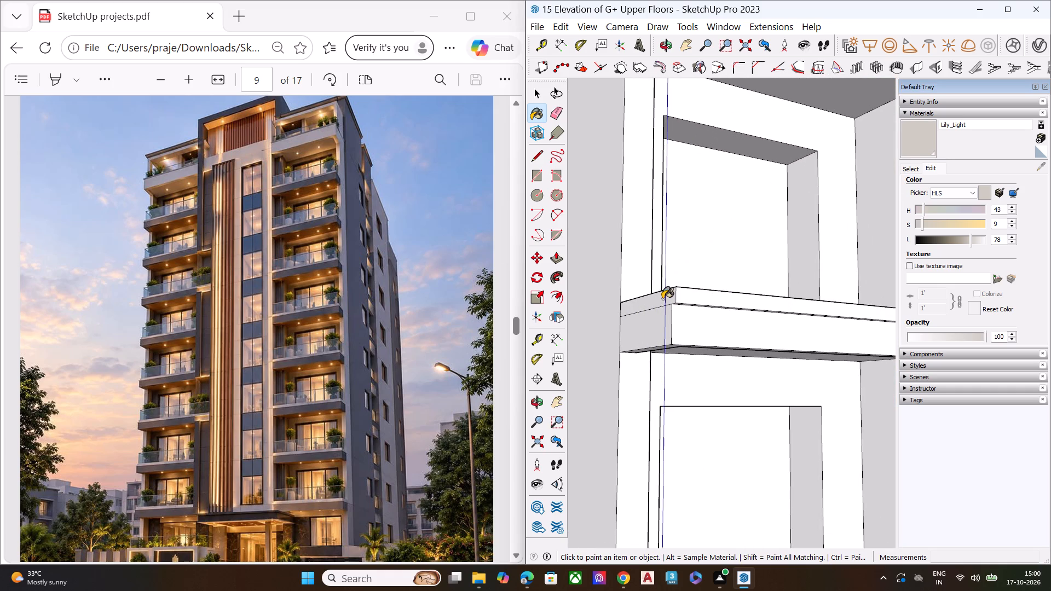
left_click(662, 299)
left_click(686, 298)
Paint the top end and front edge strips of the left balcony slab directly above the base with Lily_Light.
scroll(634, 254, "down", 4)
scroll(634, 251, "up", 1)
scroll(634, 251, "down", 1)
scroll(634, 251, "up", 1)
scroll(634, 250, "down", 8)
scroll(638, 260, "up", 1)
scroll(638, 262, "down", 5)
scroll(667, 409, "up", 8)
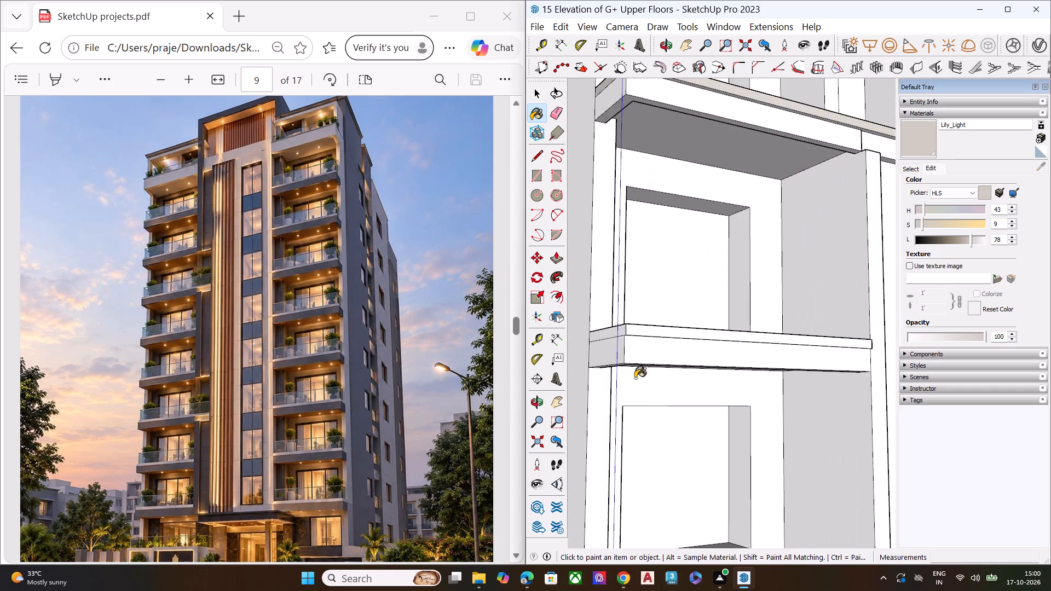
scroll(631, 366, "up", 1)
scroll(630, 366, "down", 1)
scroll(630, 366, "up", 6)
left_click(603, 311)
left_click(637, 307)
Paint the top end and front edge strips of the left bay's base slab, beside the scale figure, with Lily_Light.
scroll(669, 296, "down", 4)
scroll(669, 296, "up", 1)
scroll(669, 296, "down", 2)
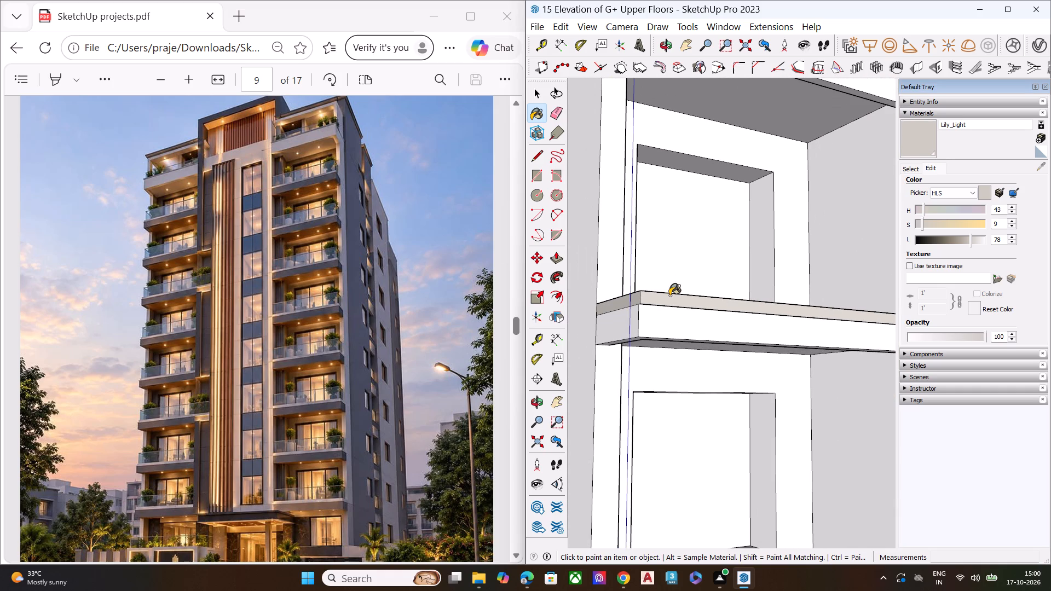
scroll(653, 308, "down", 5)
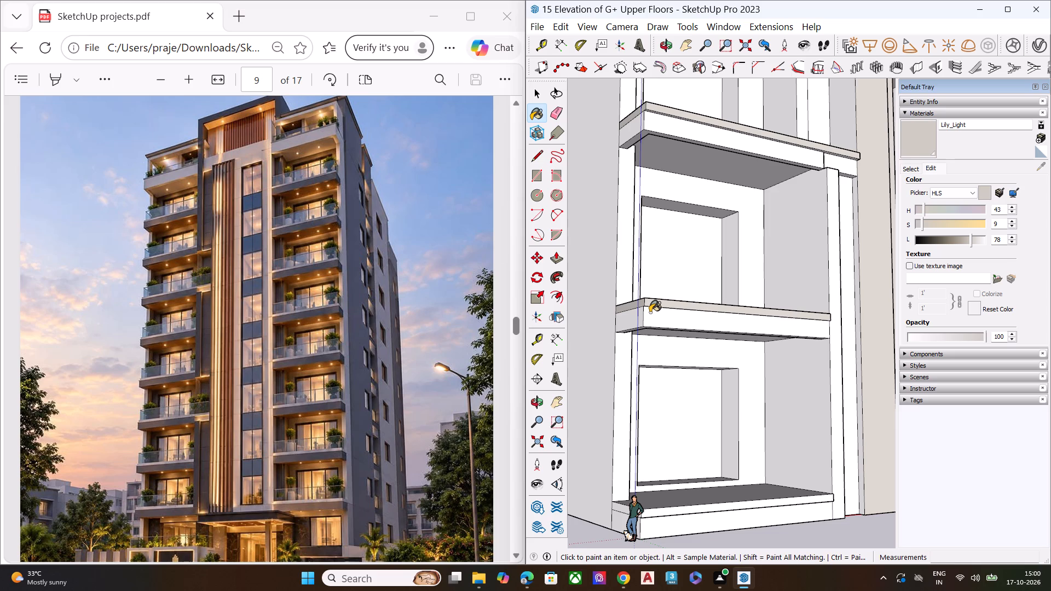
scroll(638, 327, "up", 1)
scroll(636, 328, "down", 3)
scroll(634, 330, "up", 1)
scroll(634, 330, "down", 2)
middle_click(621, 438)
scroll(621, 438, "up", 1)
scroll(620, 438, "down", 1)
scroll(620, 438, "up", 4)
scroll(624, 507, "up", 9)
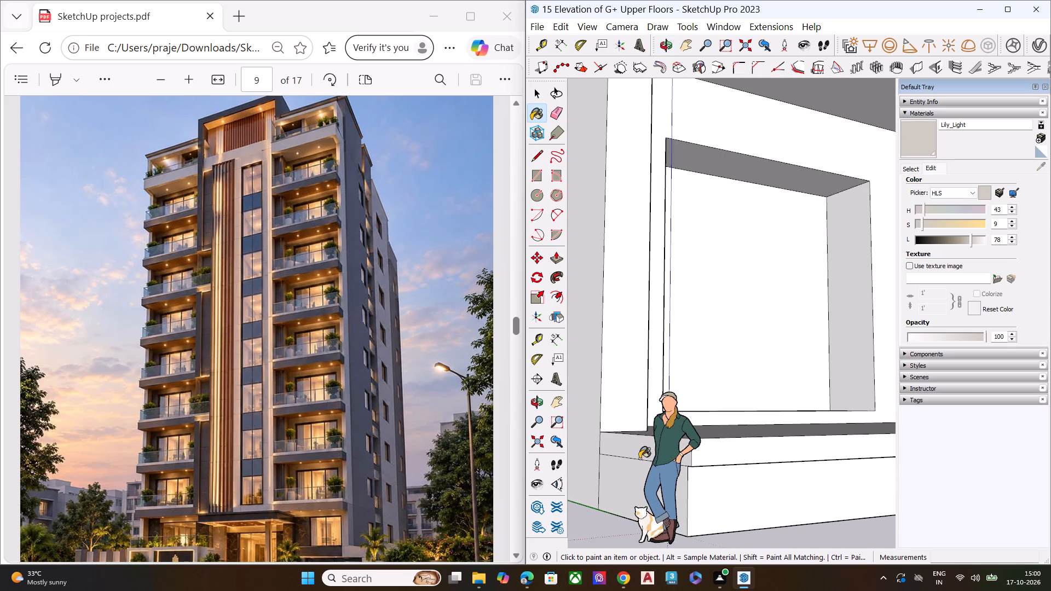
left_click(639, 444)
left_click(710, 454)
Examine the whole front facade against the PDF rendering.
scroll(690, 407, "down", 5)
scroll(691, 401, "up", 1)
scroll(691, 401, "down", 14)
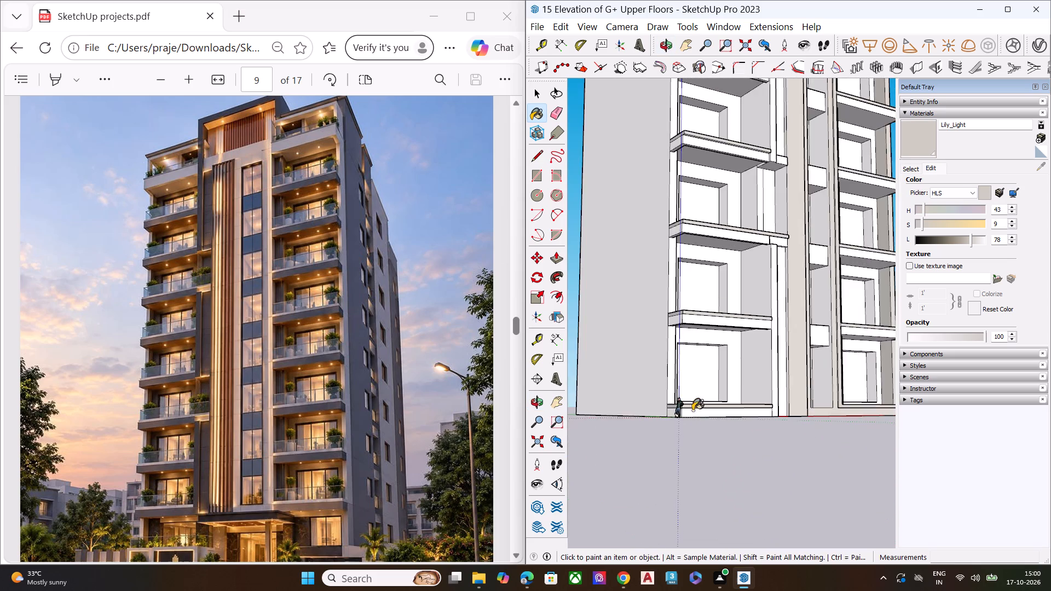
middle_click_drag(740, 403, 461, 453)
scroll(599, 377, "down", 8)
middle_click_drag(650, 453, 637, 445)
scroll(642, 399, "down", 10)
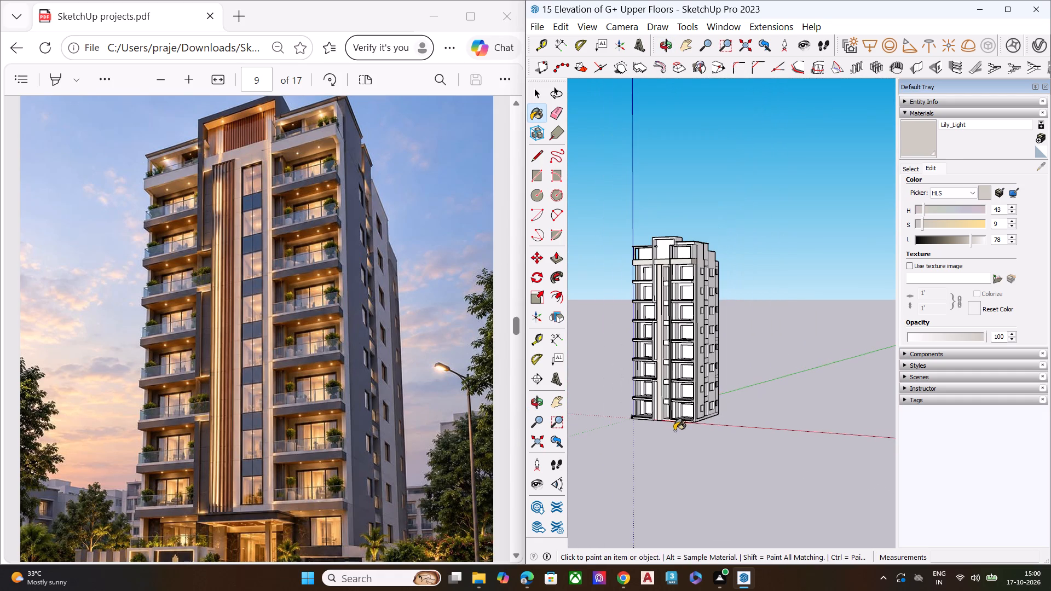
middle_click_drag(682, 413, 701, 359)
scroll(701, 358, "up", 9)
scroll(692, 356, "down", 7)
scroll(624, 304, "up", 6)
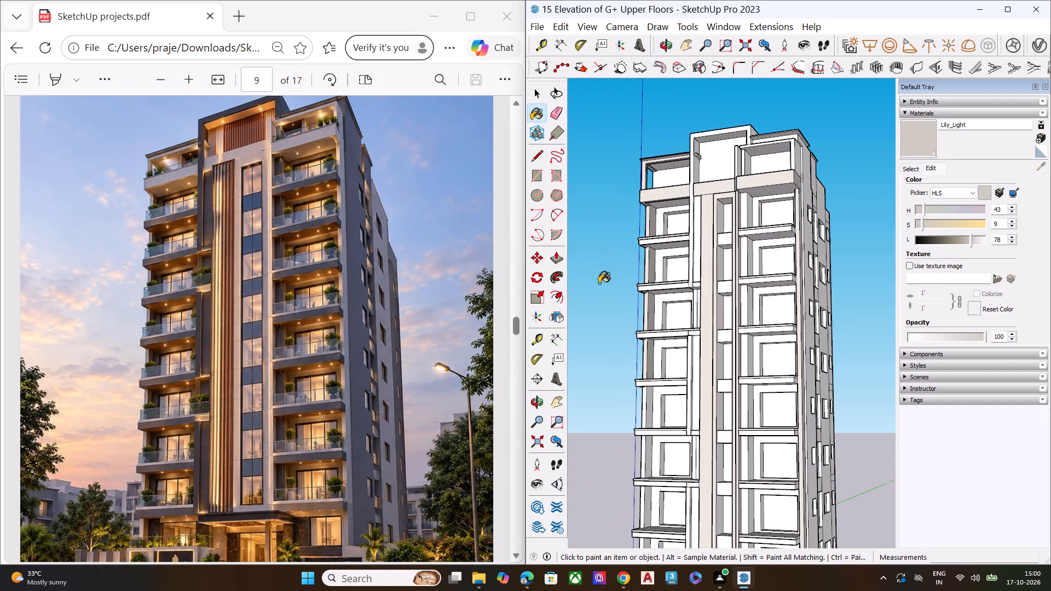
scroll(599, 283, "up", 1)
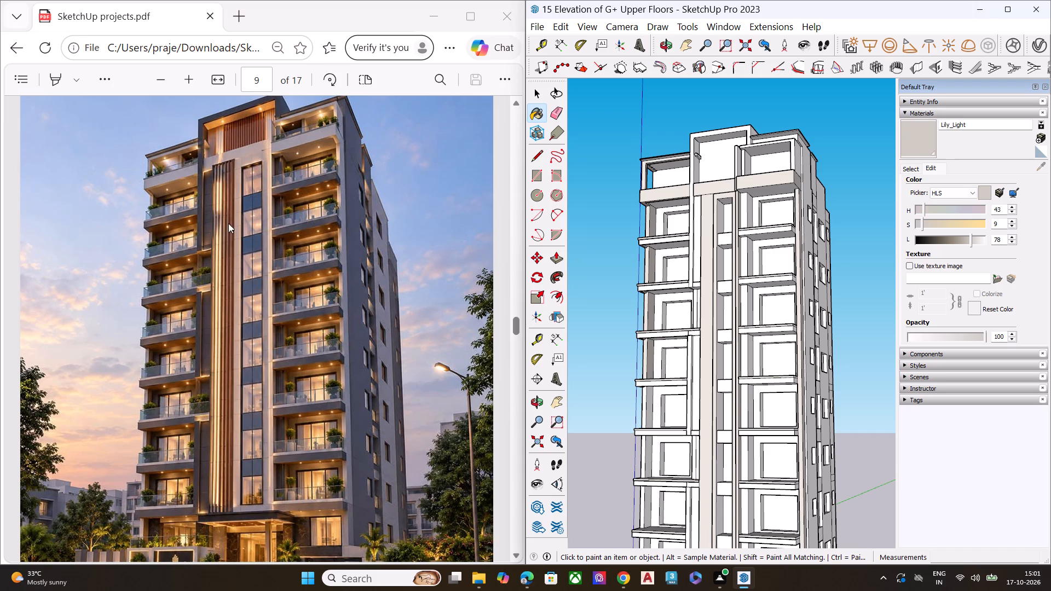
scroll(542, 219, "down", 7)
middle_click_drag(686, 287, 692, 291)
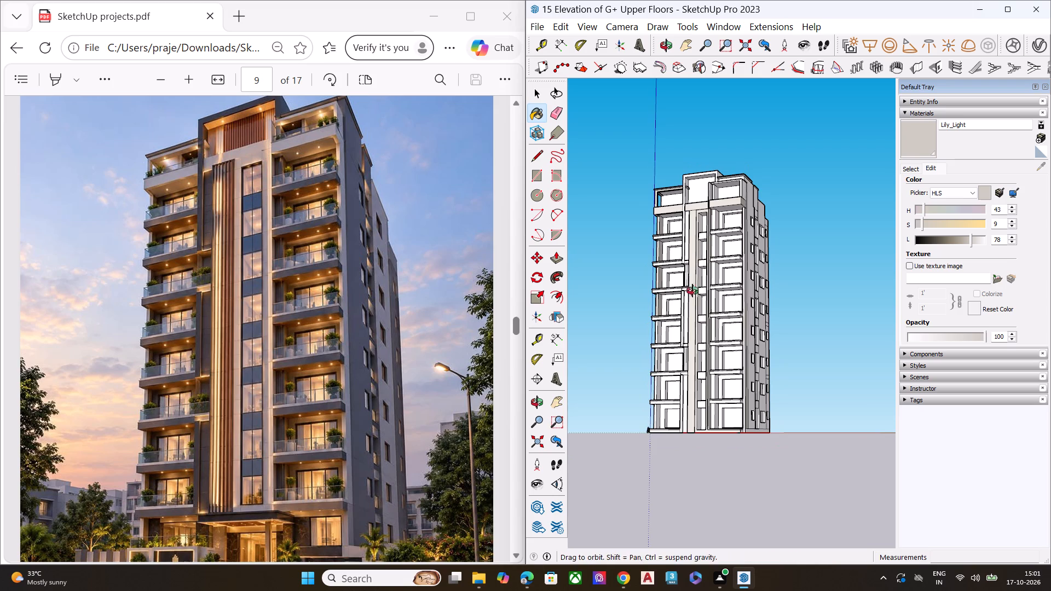
middle_click_drag(692, 291, 774, 298)
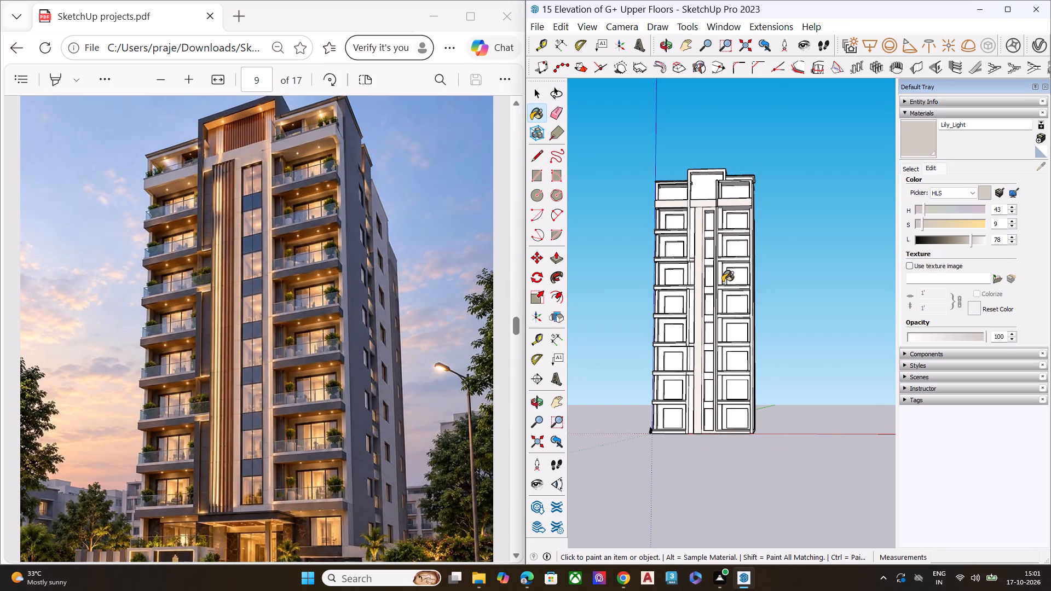
Paint the inner side face of the right bay's outer pier, below the top band, with Lily_Light.
scroll(752, 268, "up", 11)
scroll(694, 215, "up", 3)
scroll(694, 215, "down", 1)
scroll(694, 214, "up", 1)
scroll(695, 213, "down", 1)
scroll(695, 213, "up", 6)
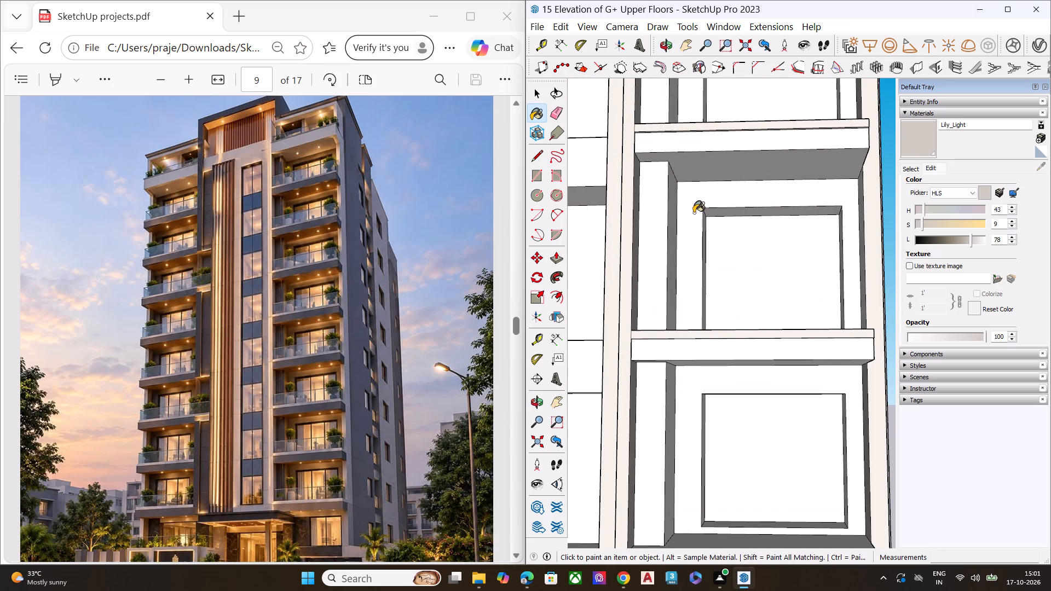
middle_click_drag(691, 195, 706, 273)
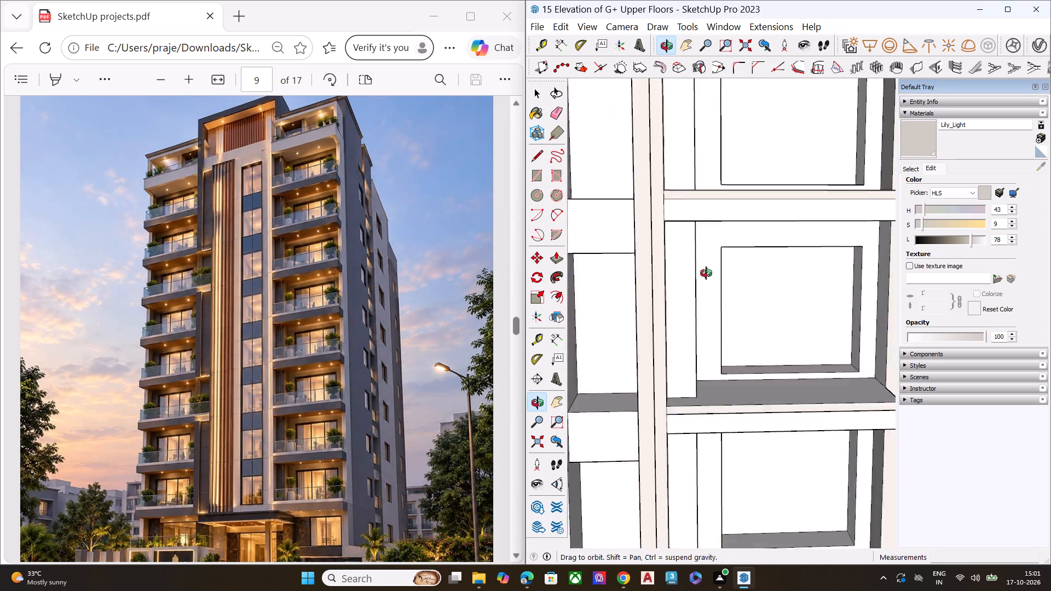
middle_click_drag(706, 273, 703, 271)
scroll(703, 262, "up", 2)
scroll(704, 258, "down", 9)
scroll(719, 293, "up", 1)
middle_click_drag(722, 294, 879, 264)
scroll(840, 250, "up", 8)
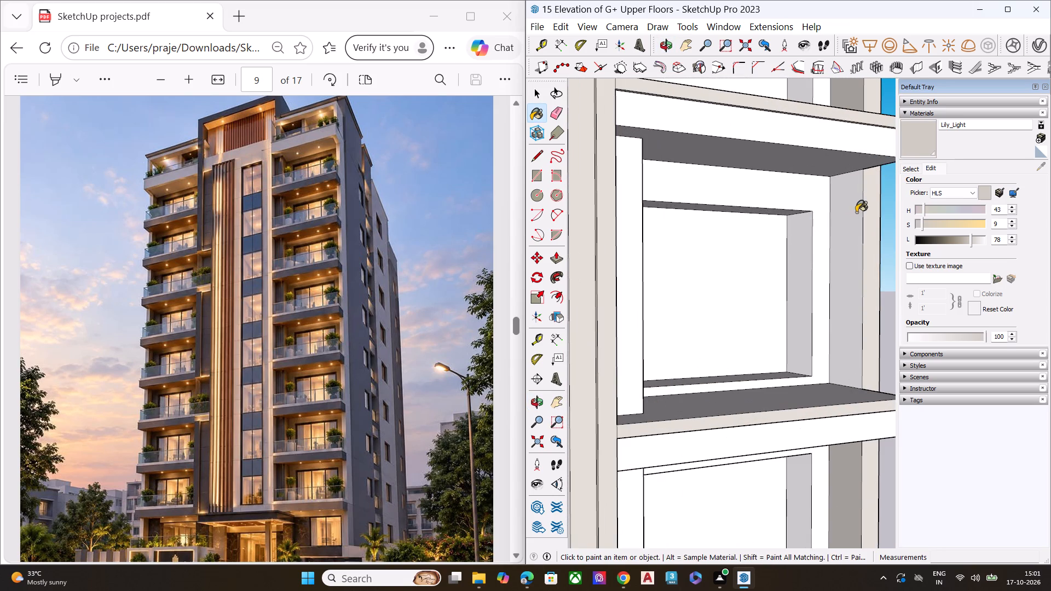
left_click(856, 212)
Paint the inner side face of the topmost right balcony's outer wall, above the wide band, with Lily_Light.
scroll(799, 225, "down", 16)
scroll(792, 228, "up", 1)
scroll(792, 228, "down", 3)
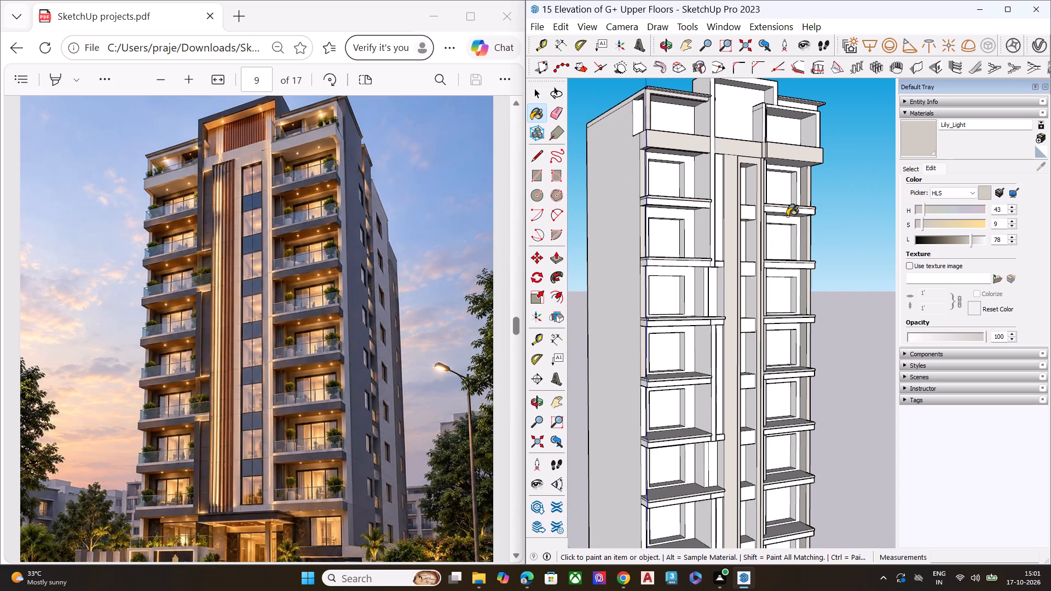
scroll(778, 115, "up", 5)
scroll(779, 115, "down", 1)
scroll(779, 115, "up", 9)
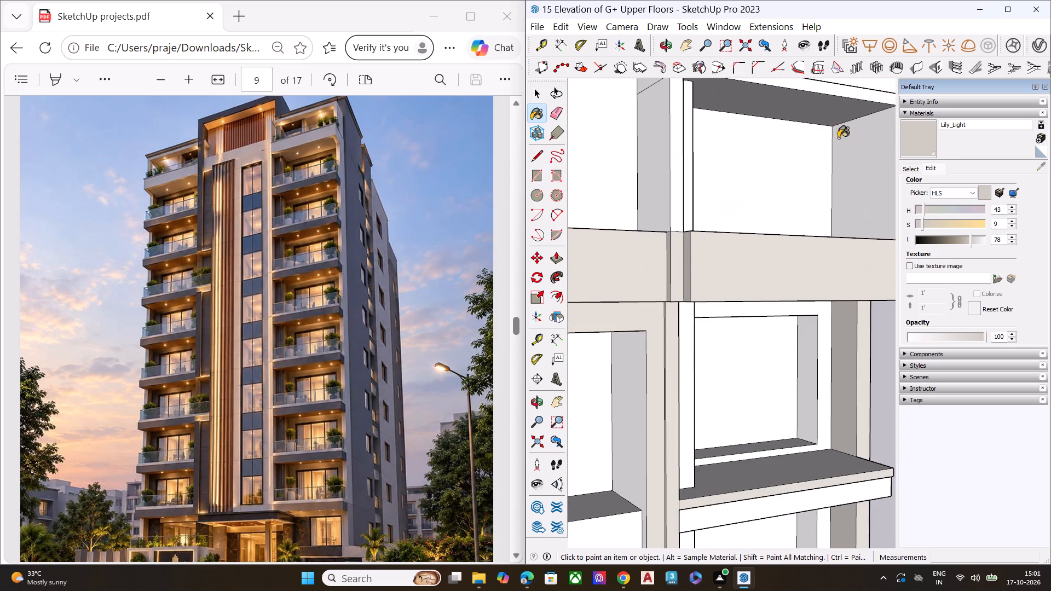
left_click(867, 159)
Paint the topmost right balcony's front frame and its narrow left post's front and inner side face with Lily_Light.
scroll(839, 170, "down", 1)
scroll(834, 172, "up", 1)
scroll(830, 176, "down", 3)
middle_click_drag(829, 187, 654, 251)
scroll(573, 146, "up", 6)
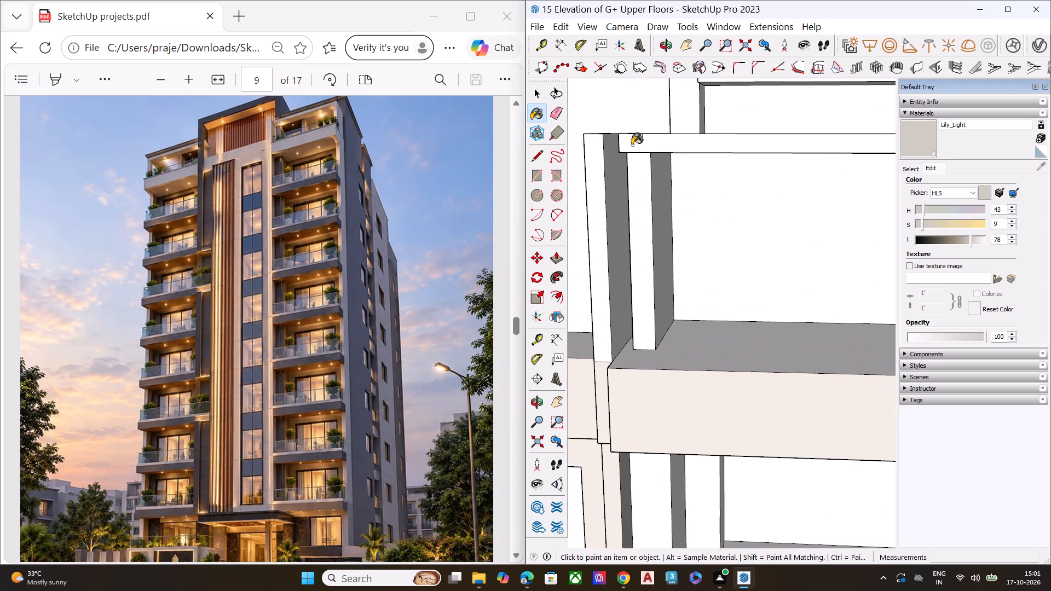
left_click(632, 145)
left_click(632, 162)
middle_click_drag(628, 169, 555, 88)
left_click(651, 182)
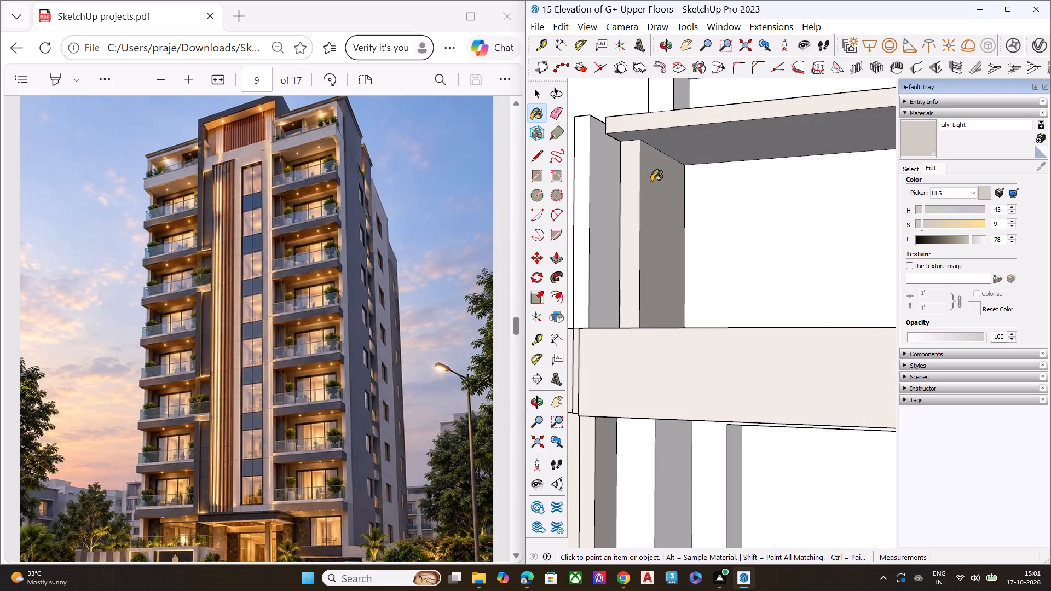
Examine the right bay, its painted top balcony and the balcony undersides from below.
scroll(645, 182, "down", 4)
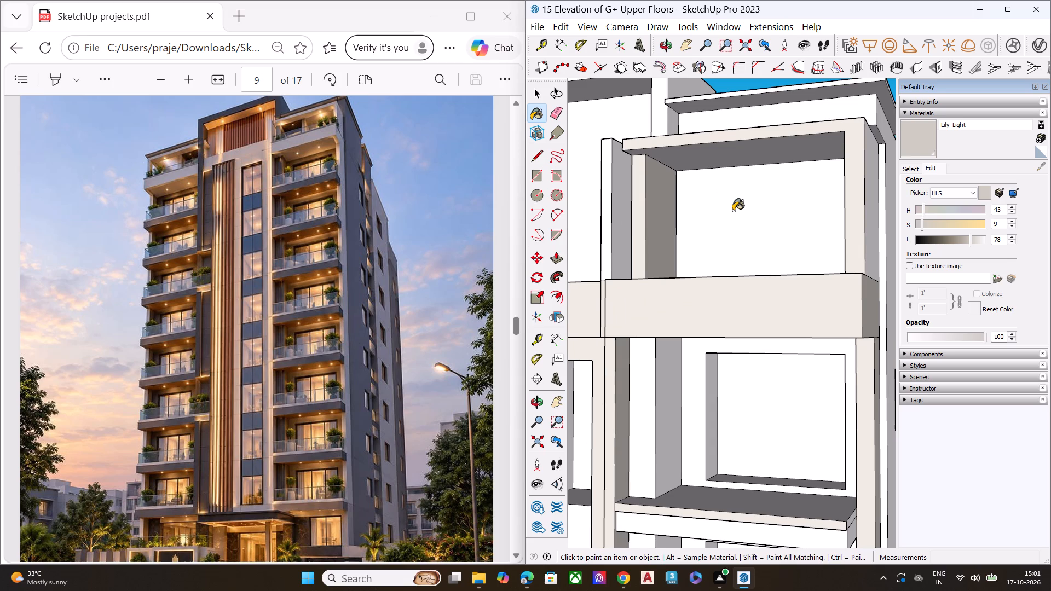
scroll(713, 193, "down", 3)
scroll(713, 193, "up", 1)
scroll(713, 193, "down", 1)
scroll(713, 193, "up", 1)
scroll(713, 193, "down", 5)
middle_click_drag(714, 244, 711, 216)
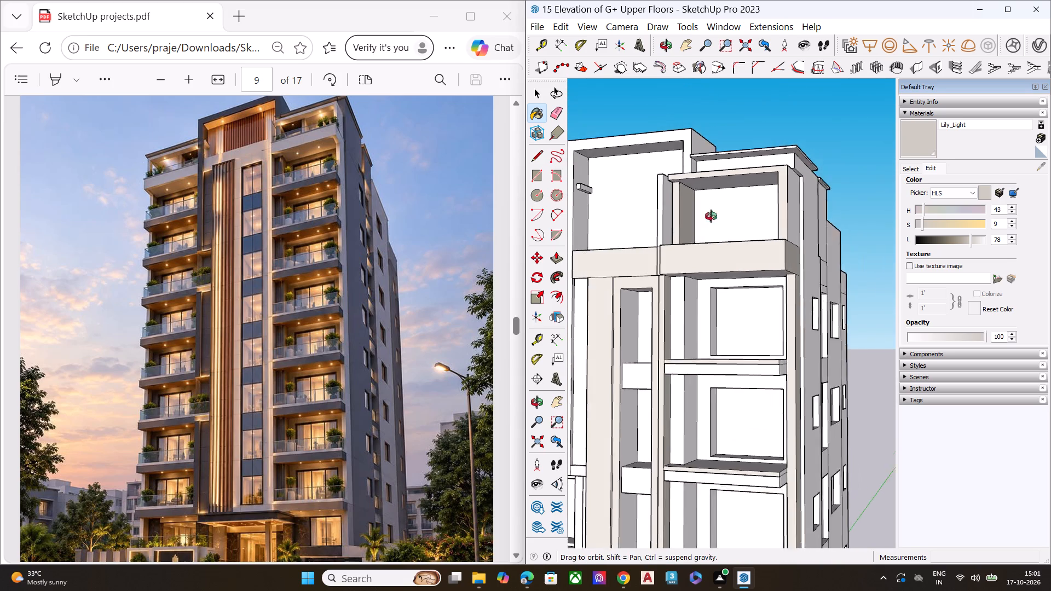
middle_click_drag(711, 216, 679, 68)
scroll(726, 213, "up", 2)
scroll(726, 215, "down", 2)
scroll(726, 215, "up", 5)
scroll(724, 224, "down", 3)
scroll(729, 231, "up", 1)
scroll(729, 231, "down", 7)
scroll(879, 161, "up", 4)
Rename the Lily_Light material as light grey in the V-Ray Asset Editor.
key("space")
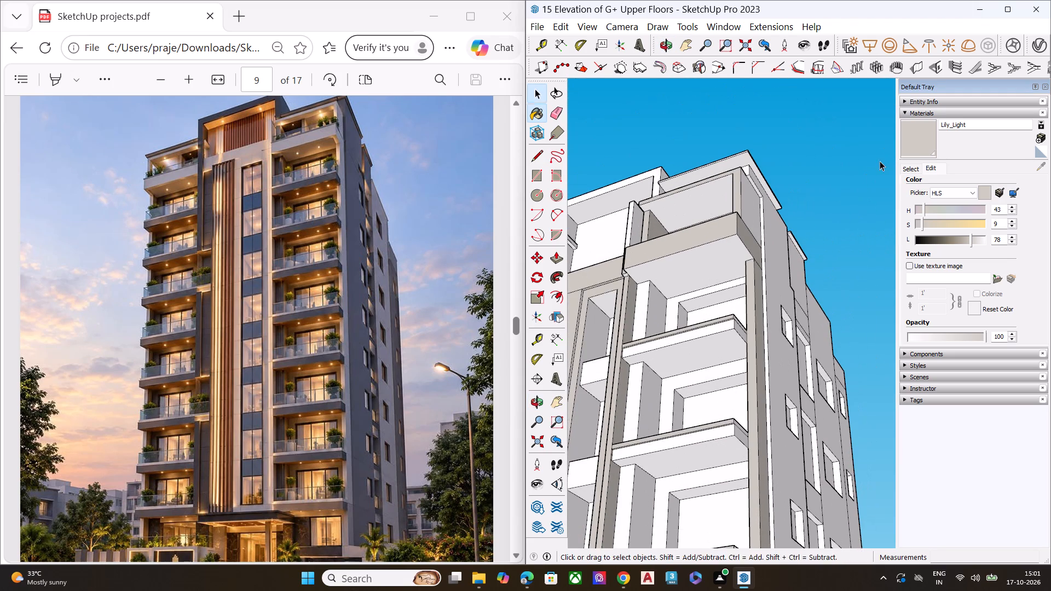
left_click(1039, 44)
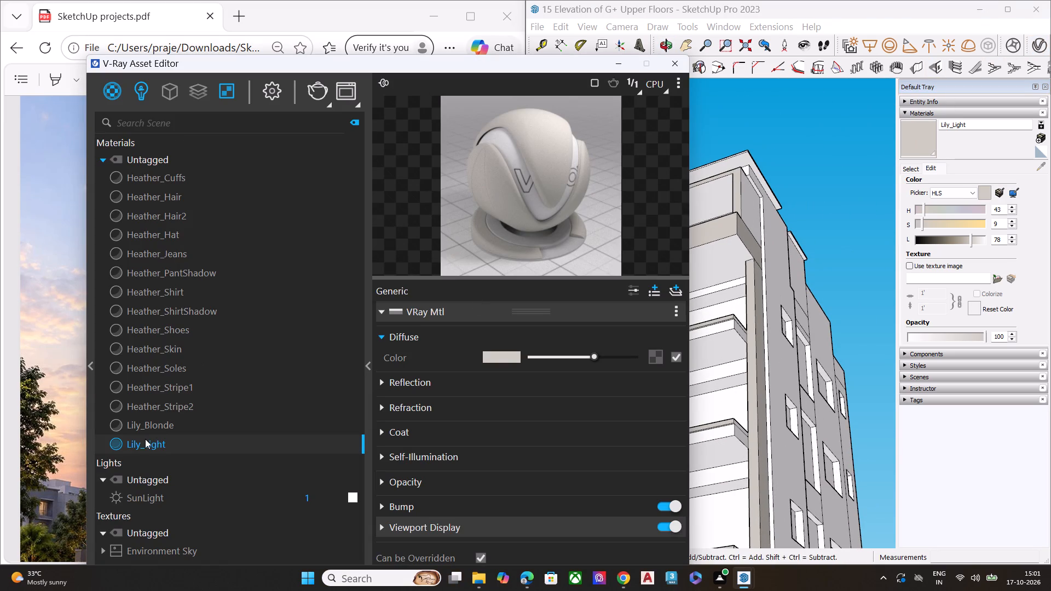
right_click(145, 445)
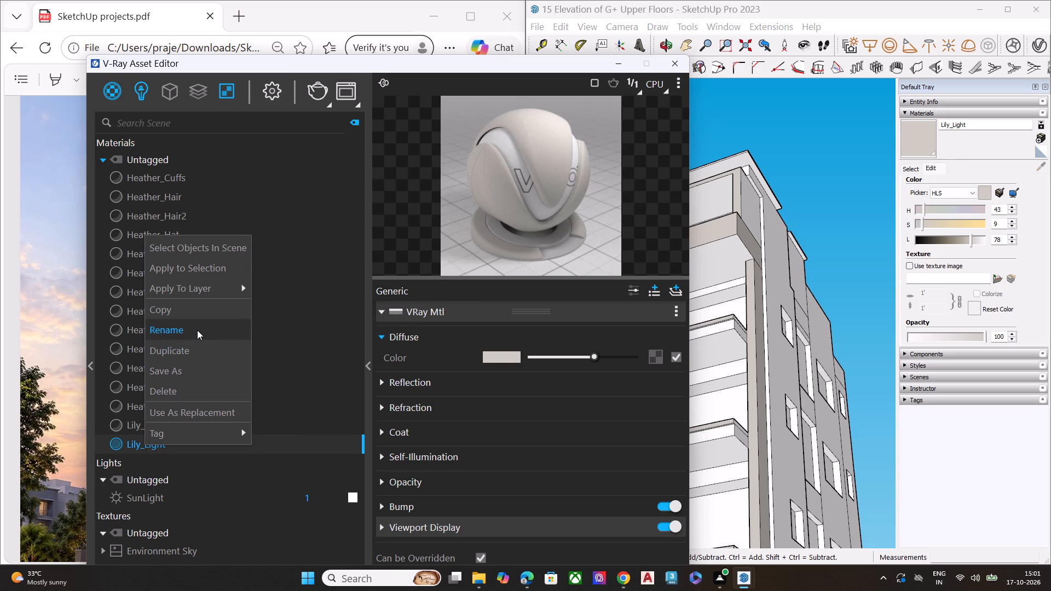
left_click(197, 330)
key("BackSpace")
key("BackSpace")
key("BackSpace")
key("BackSpace")
key("BackSpace")
key("BackSpace")
key("BackSpace")
key("BackSpace")
key("BackSpace")
key("BackSpace")
key("BackSpace")
key("BackSpace")
key("BackSpace")
key("BackSpace")
key("BackSpace")
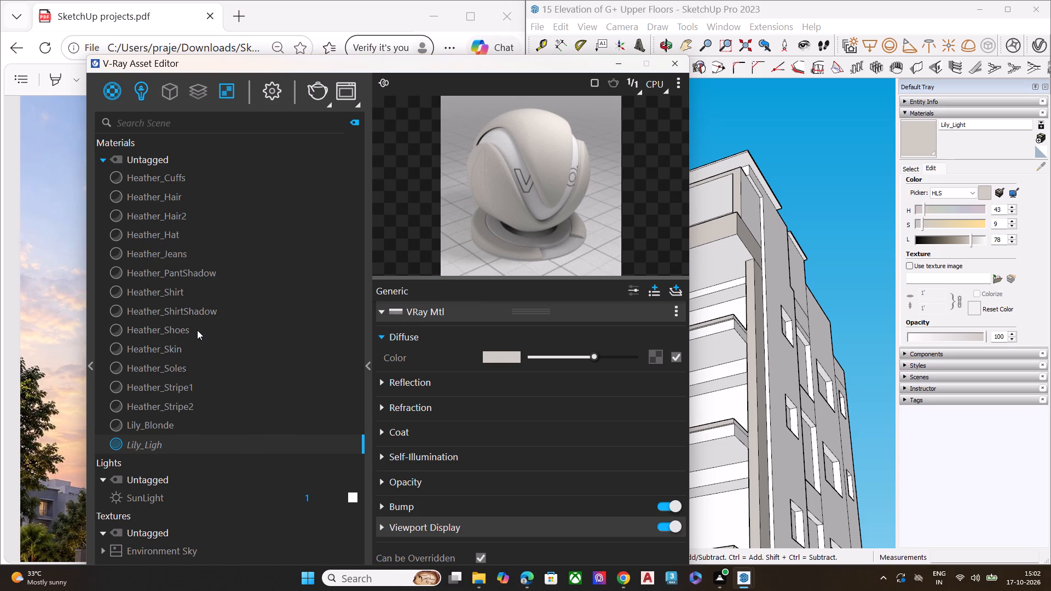
key("BackSpace")
key("BackSpace")
key("BackSpace")
key("BackSpace")
key("BackSpace")
key("BackSpace")
key("BackSpace")
key("BackSpace")
key("BackSpace")
type("light")
key("space")
type("grey")
key("Return")
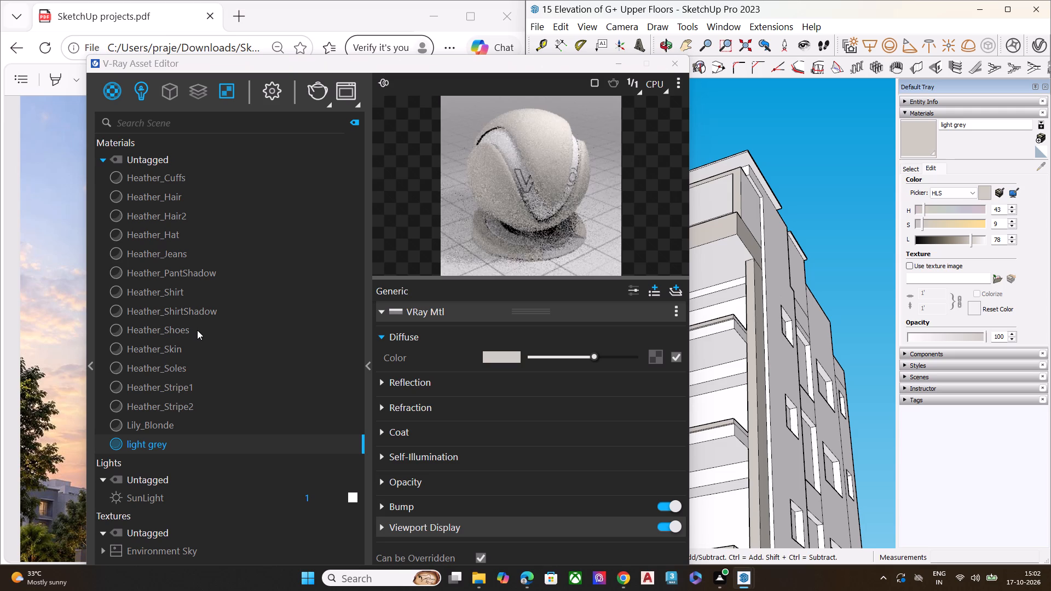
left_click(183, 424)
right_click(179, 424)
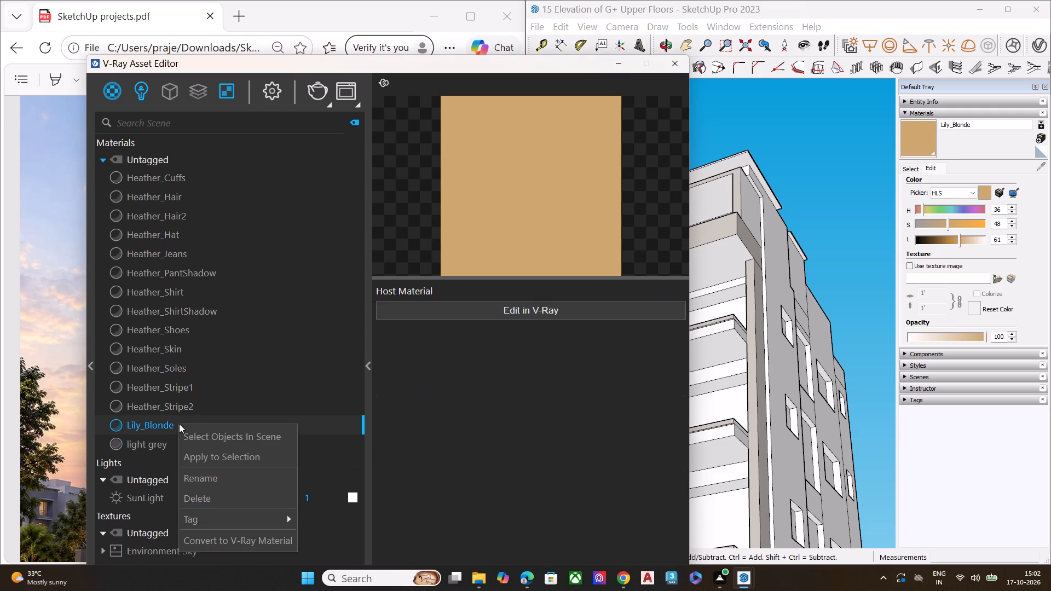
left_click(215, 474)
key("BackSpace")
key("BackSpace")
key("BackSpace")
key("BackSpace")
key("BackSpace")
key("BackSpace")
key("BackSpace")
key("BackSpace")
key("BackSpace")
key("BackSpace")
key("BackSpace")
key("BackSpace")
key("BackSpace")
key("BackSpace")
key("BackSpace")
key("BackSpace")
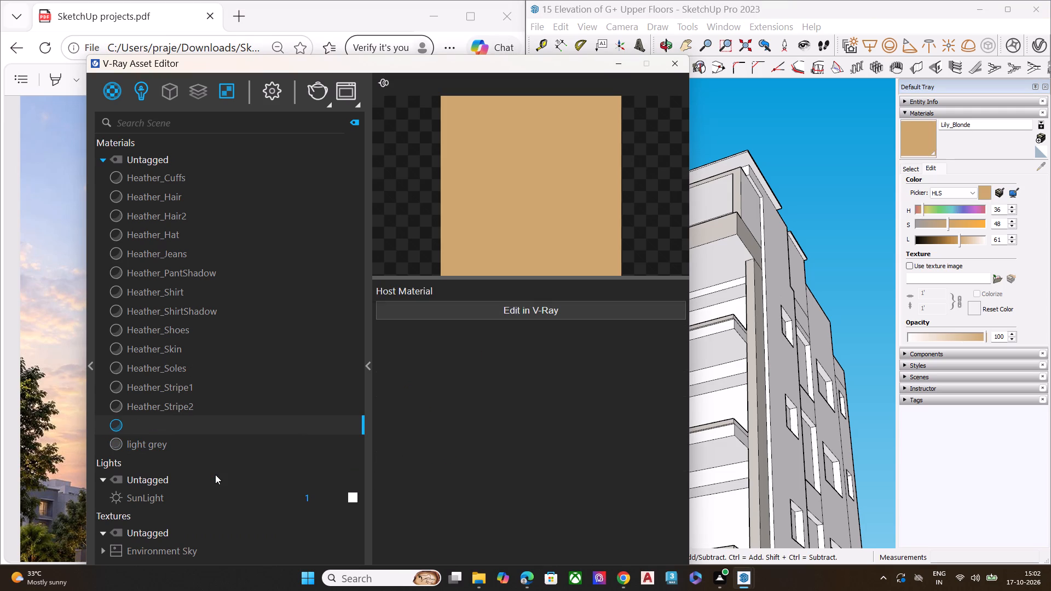
Inspect the light grey material's diffuse colour values in the V-Ray Color Picker.
left_click(205, 452)
left_click(511, 353)
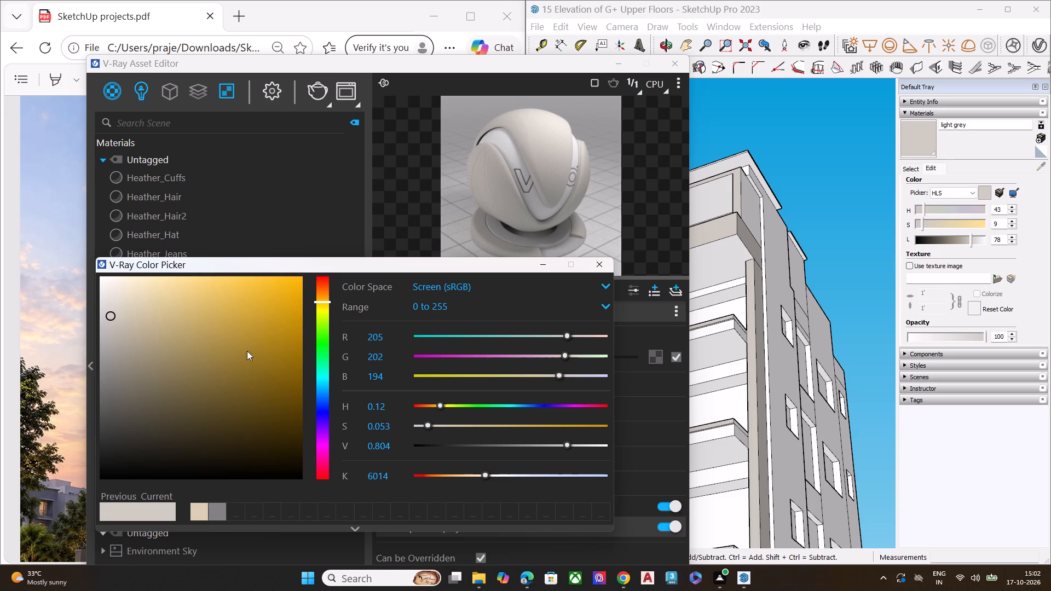
left_click_drag(303, 265, 331, 244)
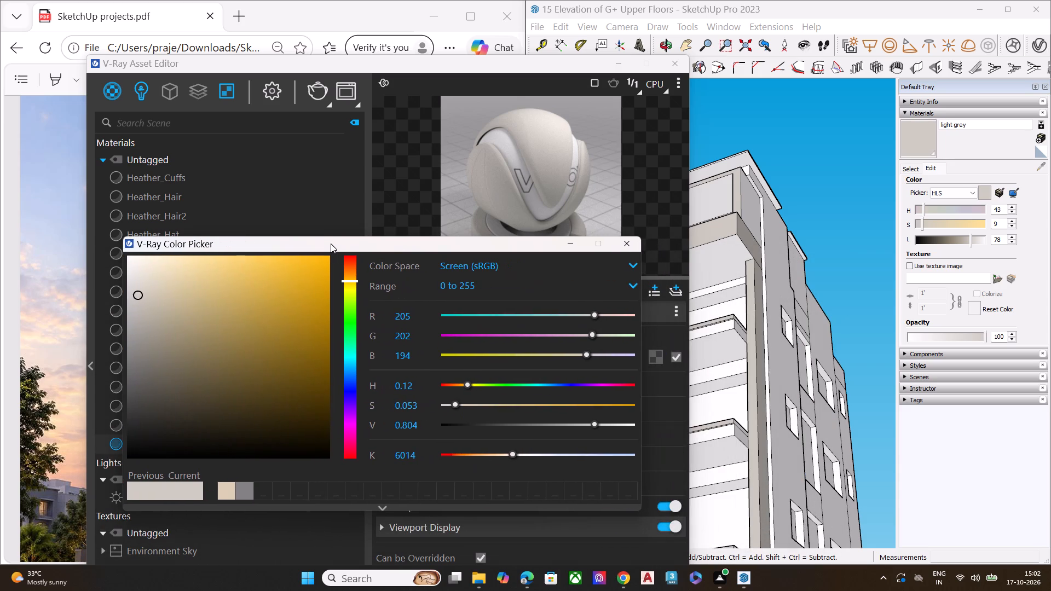
left_click_drag(331, 244, 331, 244)
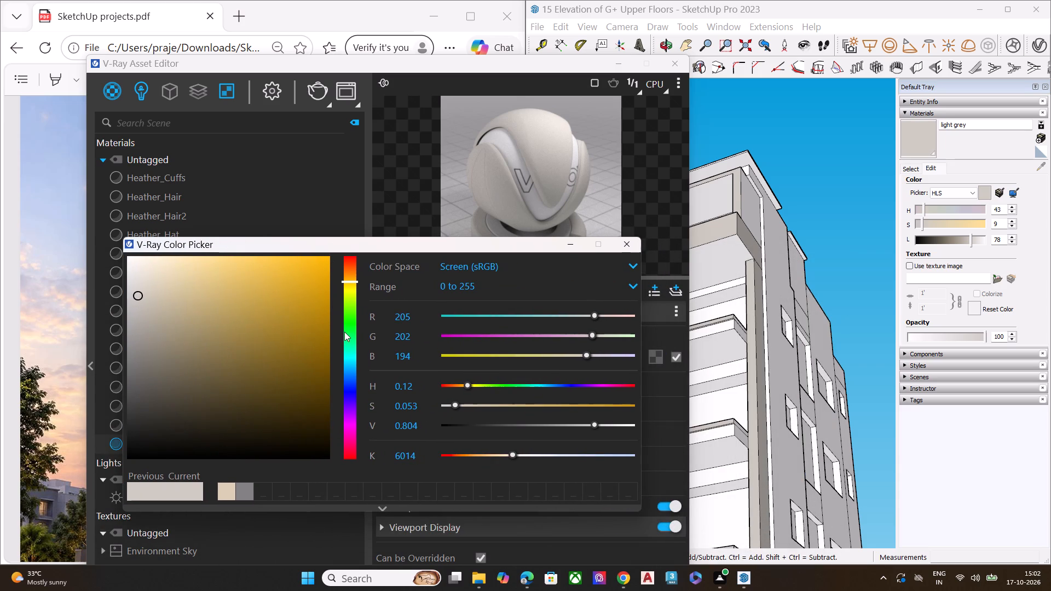
left_click(622, 240)
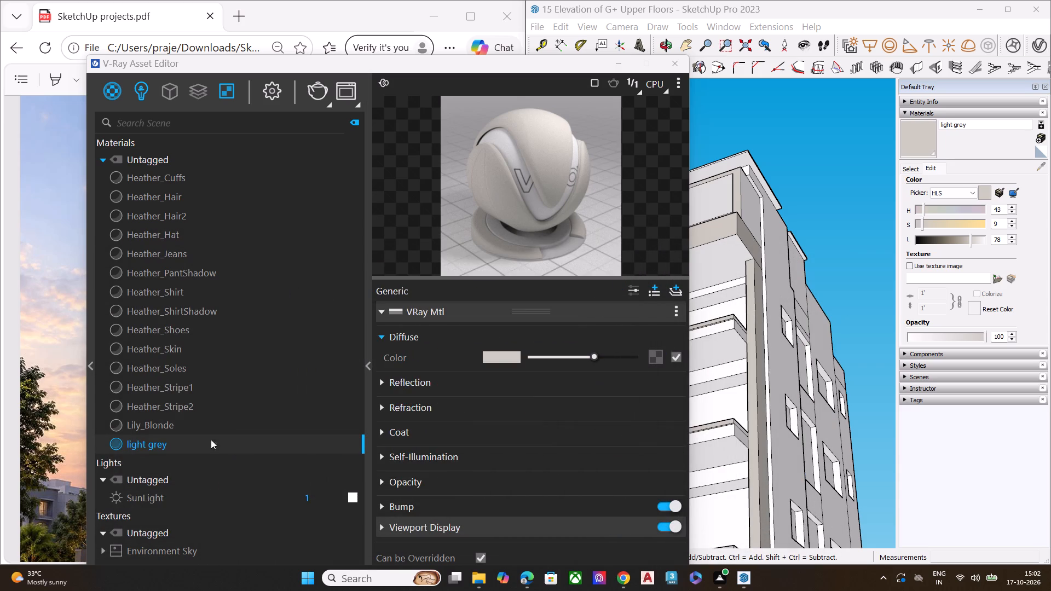
Rename the Lily_Blonde material as warm grey.
left_click(198, 429)
right_click(198, 429)
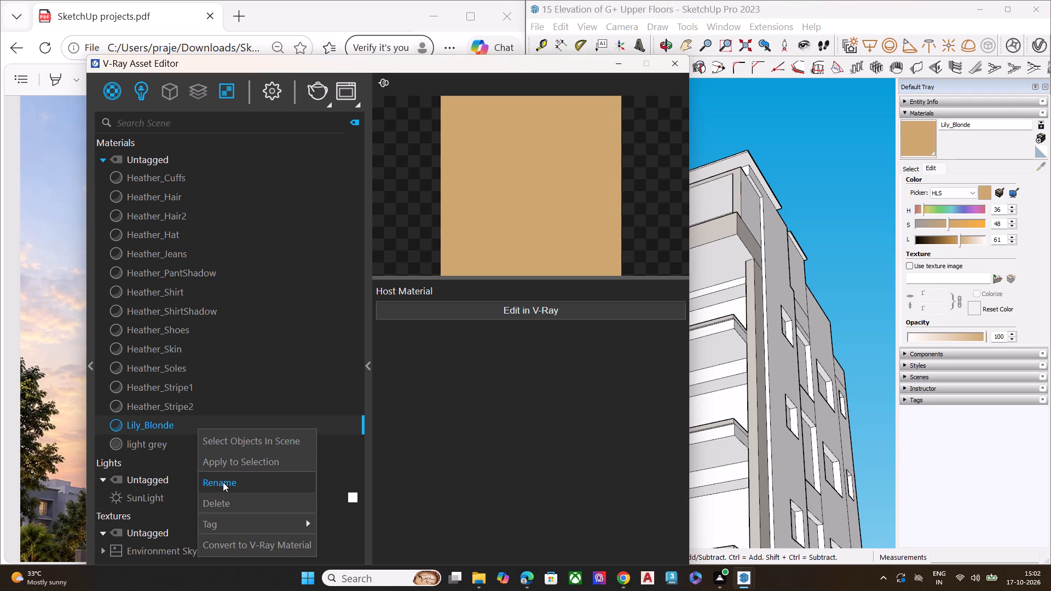
left_click(223, 482)
key("BackSpace")
key("BackSpace")
key("BackSpace")
key("BackSpace")
key("BackSpace")
key("BackSpace")
key("BackSpace")
key("BackSpace")
key("BackSpace")
key("BackSpace")
key("BackSpace")
key("BackSpace")
key("BackSpace")
key("BackSpace")
key("BackSpace")
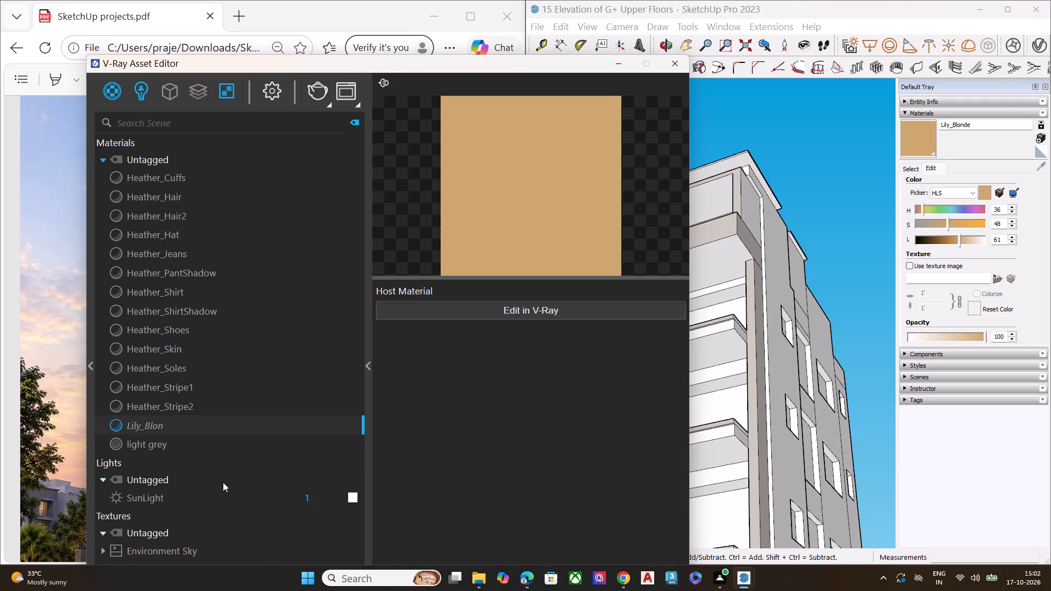
type("warm")
key("space")
type("grey")
key("Return")
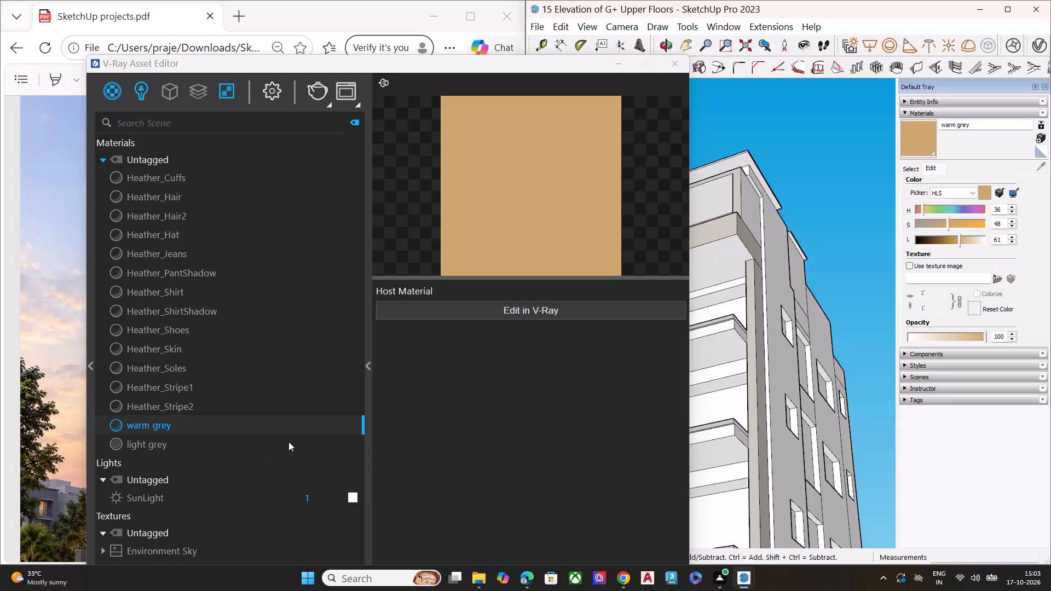
Make the warm grey material editable in V-Ray and set its diffuse colour to RGB 190, 181, 165.
left_click(513, 310)
left_click(495, 356)
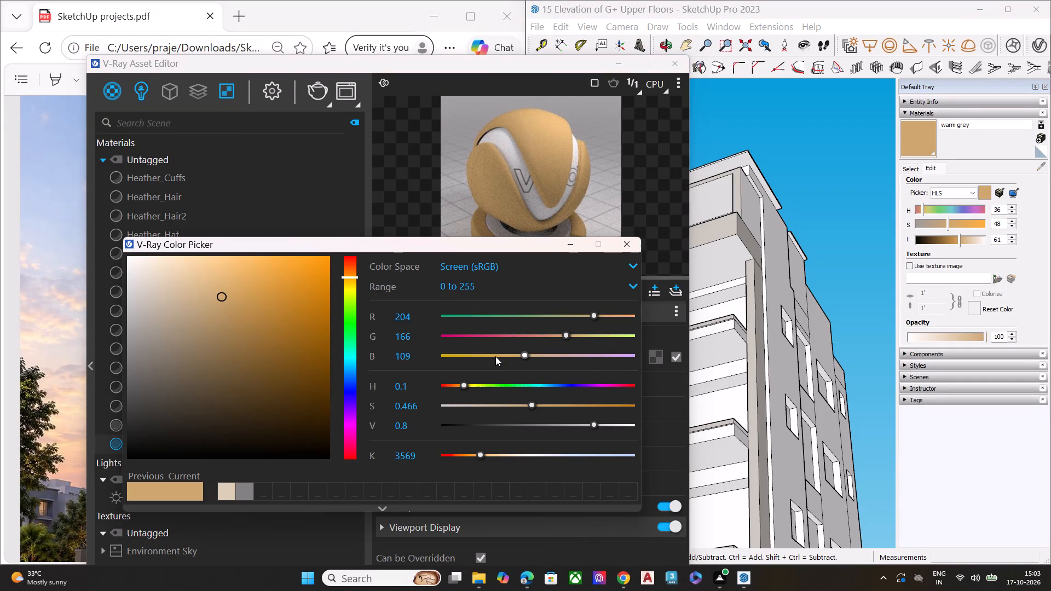
left_click(421, 317)
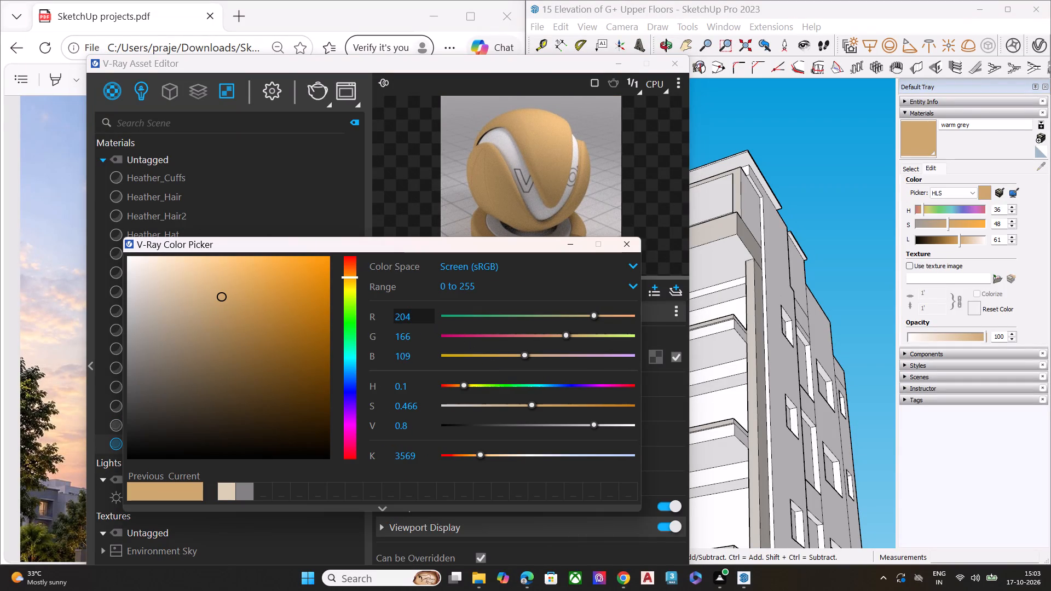
left_click(421, 317)
key("BackSpace")
key("BackSpace")
key("BackSpace")
type("190")
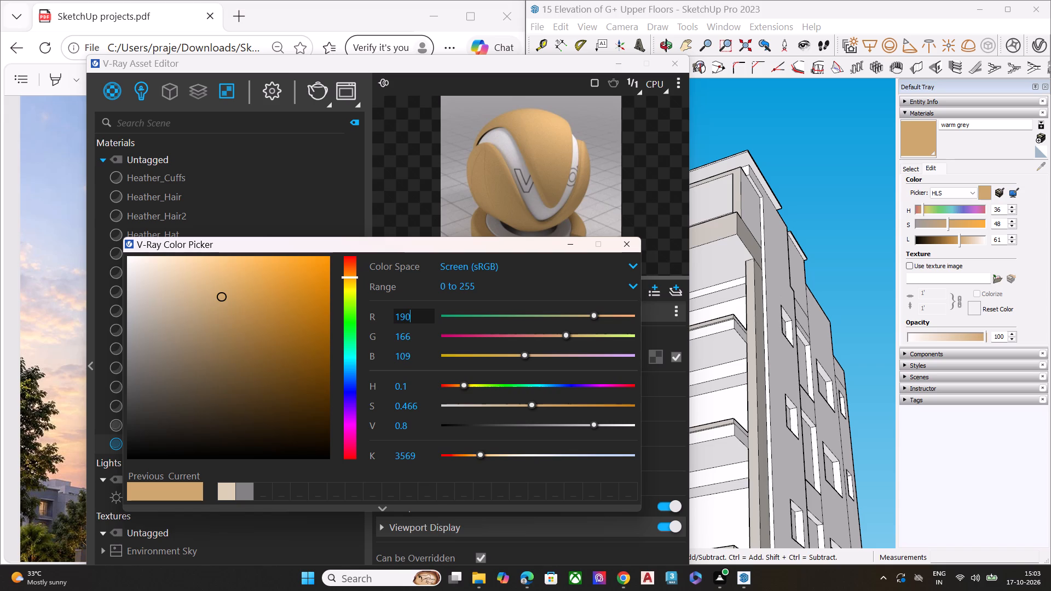
key("Return")
left_click(423, 329)
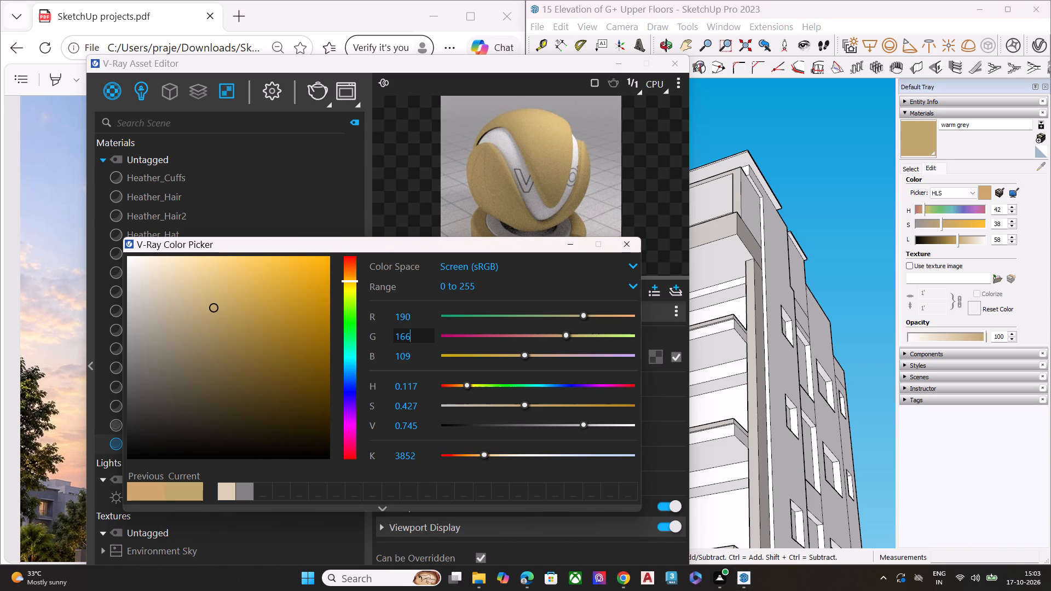
key("BackSpace")
key("BackSpace")
key("BackSpace")
key("BackSpace")
key("BackSpace")
key("BackSpace")
type("181")
key("Return")
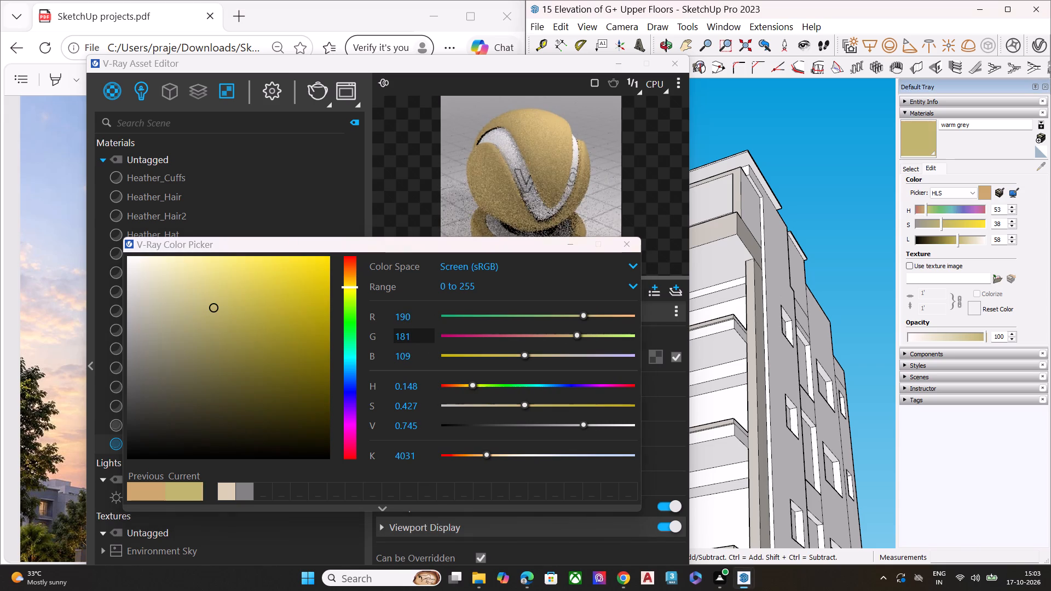
left_click(423, 352)
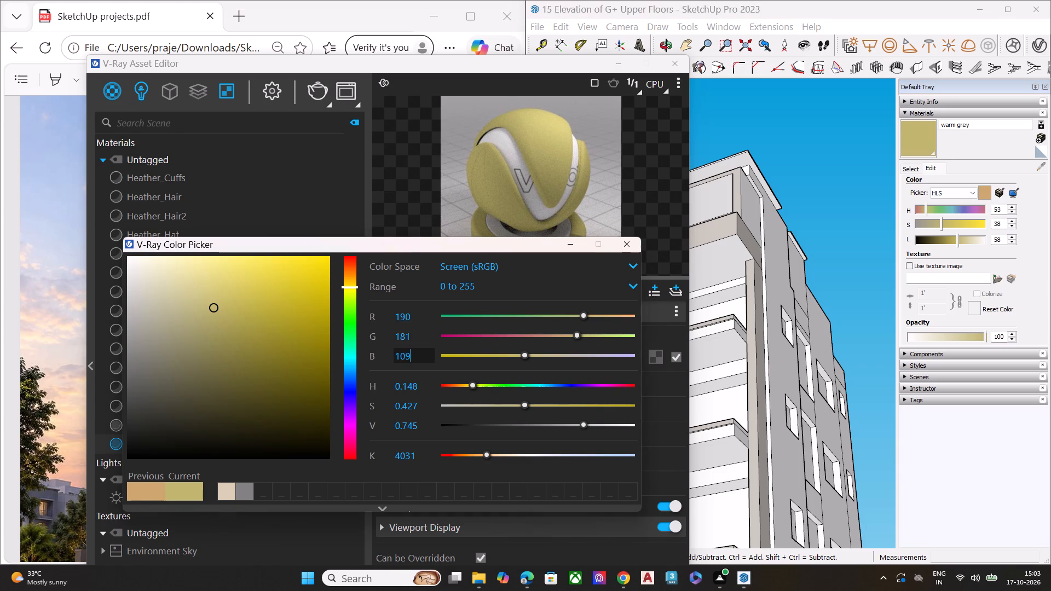
key("BackSpace")
key("BackSpace")
key("BackSpace")
key("BackSpace")
key("BackSpace")
key("1")
type("65")
key("Return")
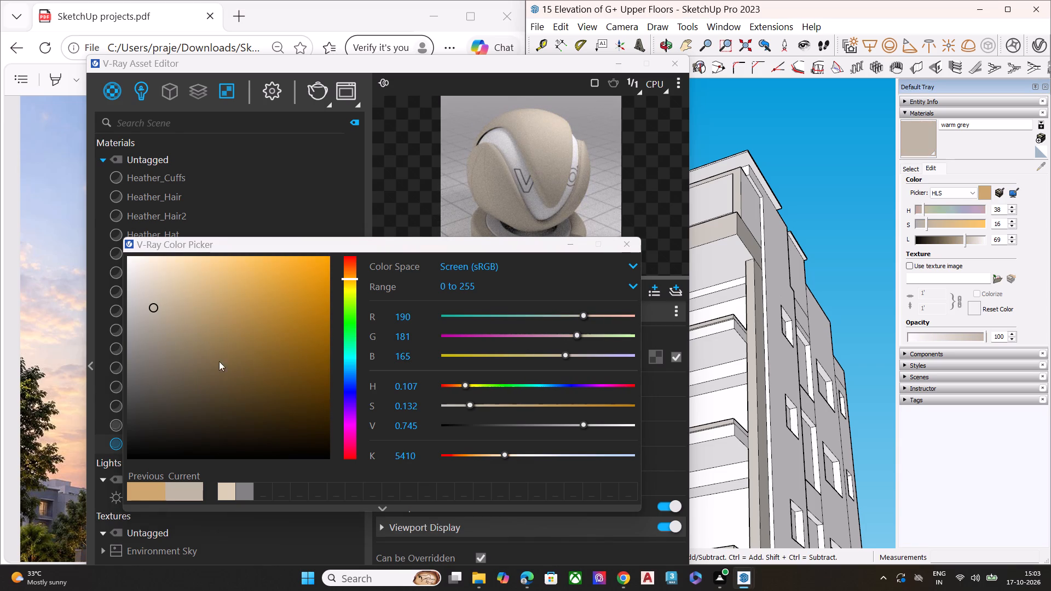
Adjust the warm grey diffuse colour to a slightly darker, warmer tone of about RGB 186, 173, 148.
left_click_drag(153, 305, 160, 316)
left_click_drag(160, 316, 165, 312)
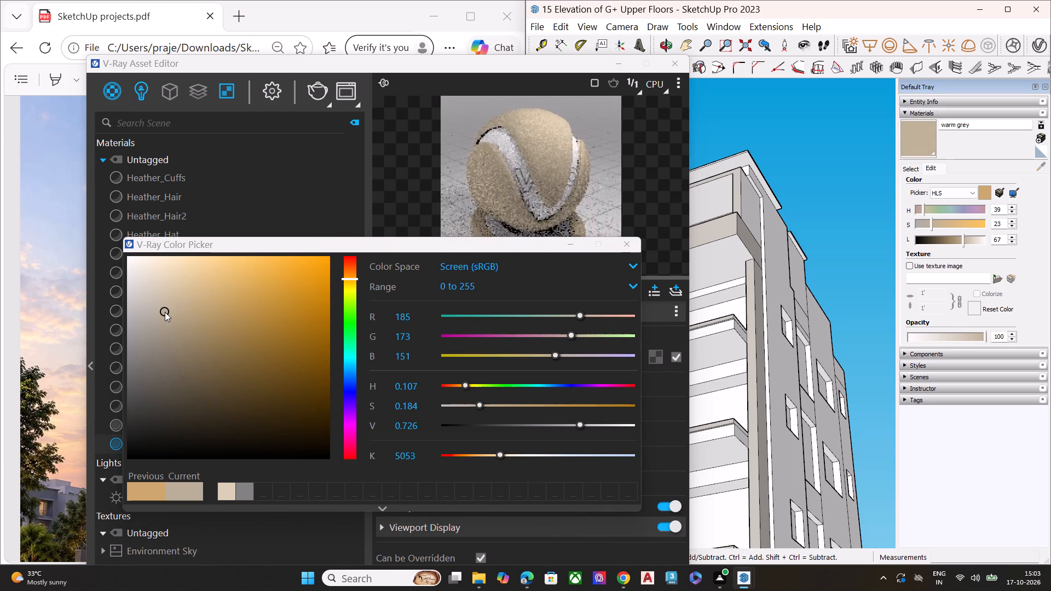
left_click_drag(165, 312, 169, 311)
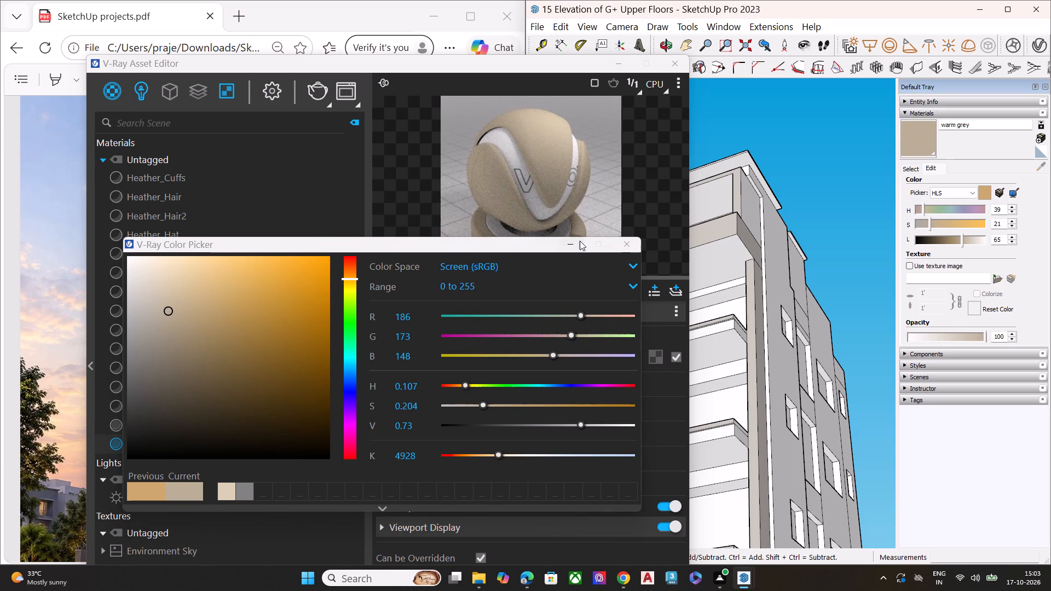
left_click(619, 242)
left_click(499, 360)
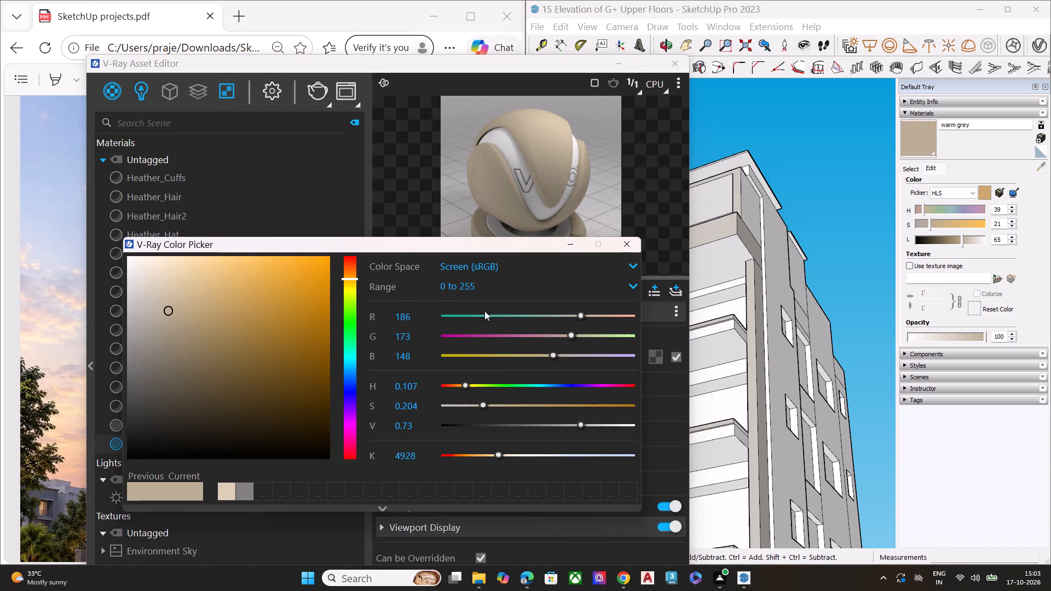
left_click(631, 246)
left_click(171, 442)
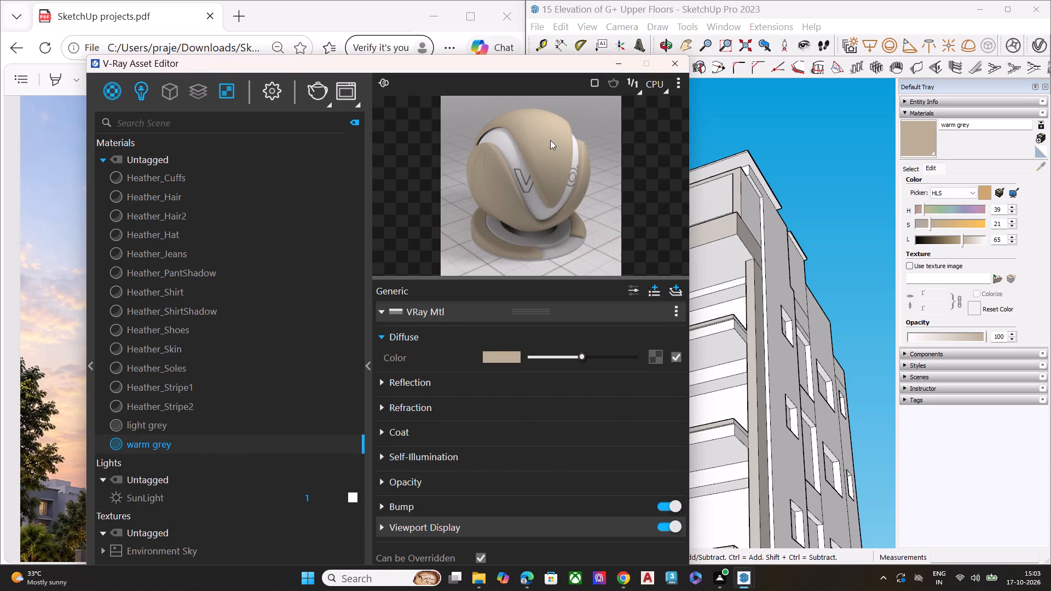
left_click(669, 63)
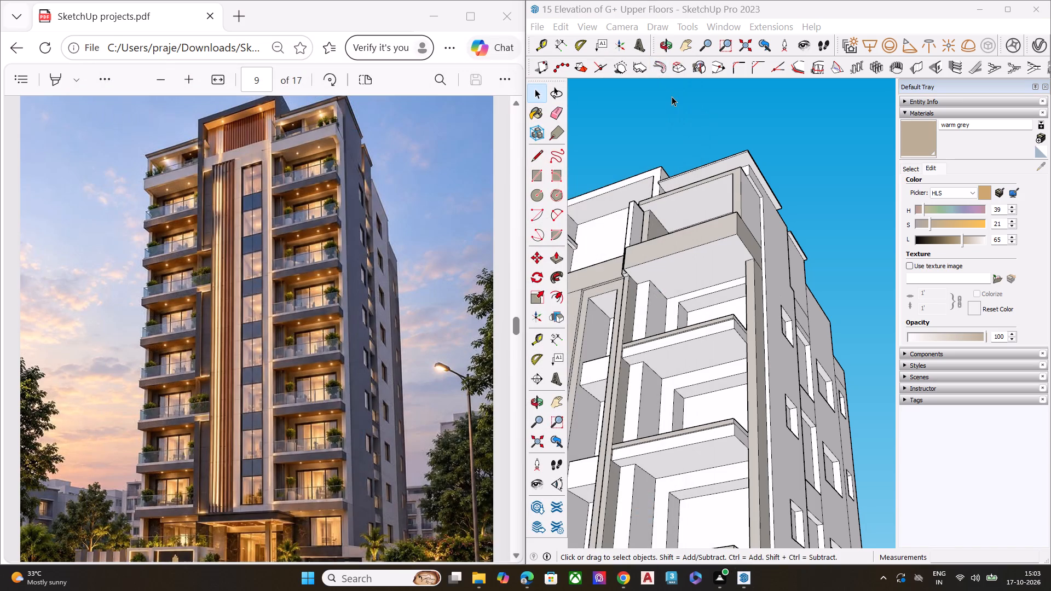
Paint the undersides of the roof slab and the top balcony in the building's left bay with warm grey.
left_click(925, 141)
scroll(675, 212, "down", 7)
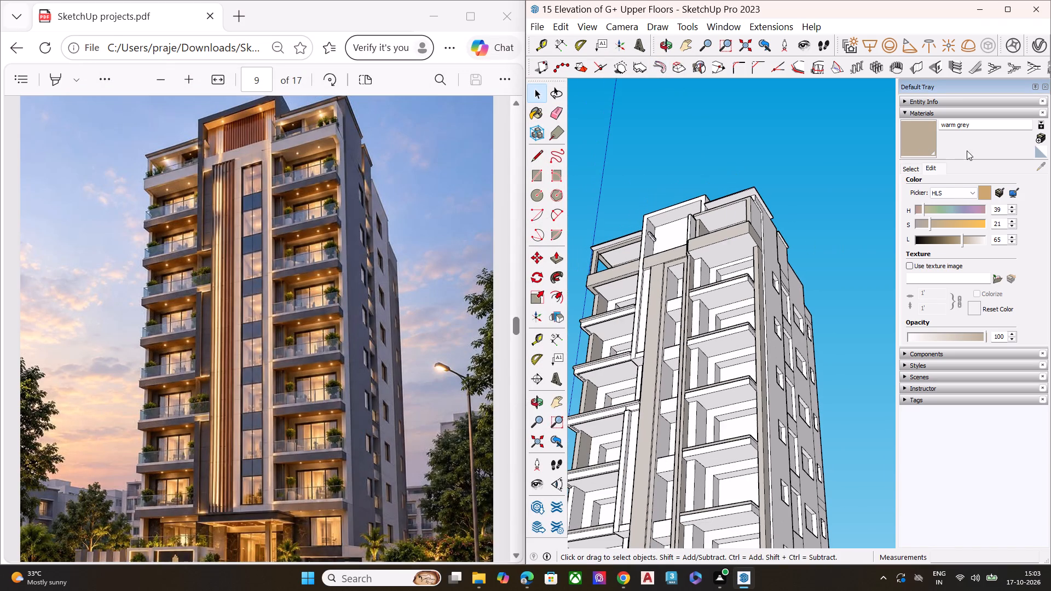
left_click(915, 144)
scroll(871, 201, "down", 6)
middle_click_drag(699, 270, 680, 250)
scroll(680, 250, "up", 6)
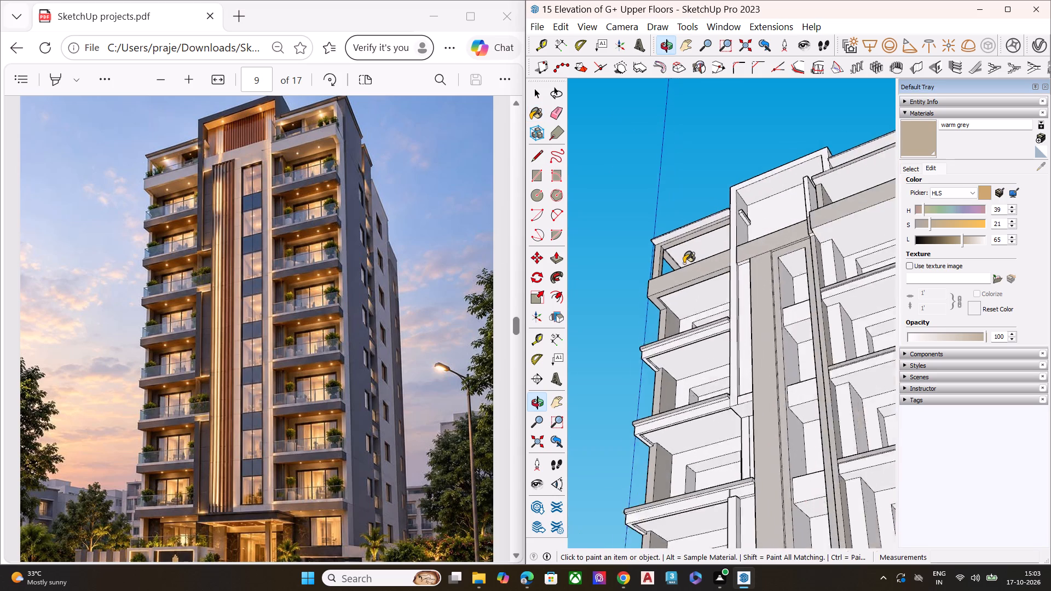
scroll(684, 263, "up", 6)
middle_click_drag(684, 331, 692, 257)
scroll(692, 257, "up", 6)
left_click(706, 324)
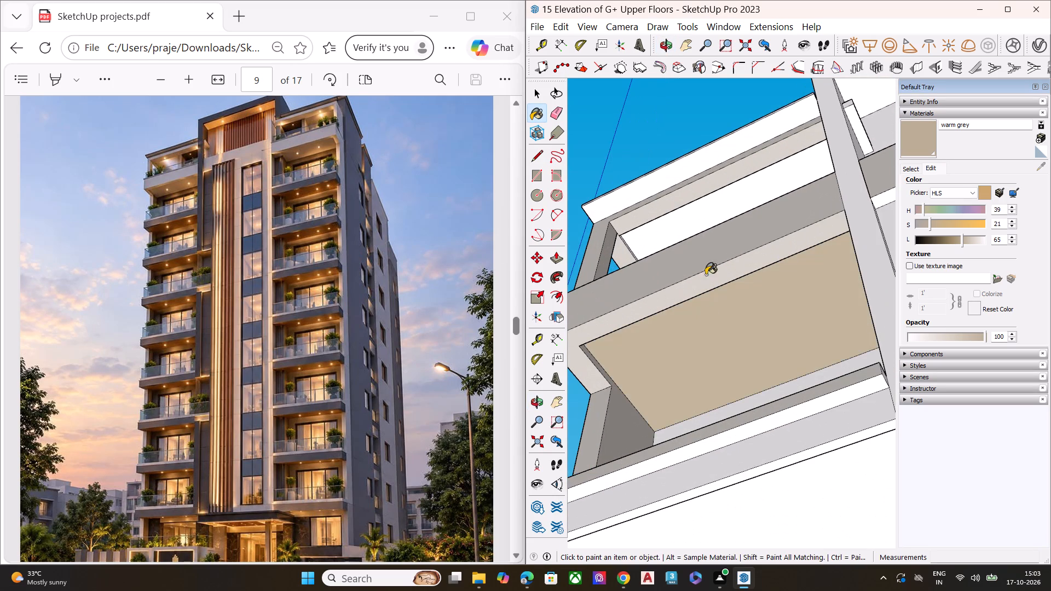
left_click(706, 221)
Paint the undersides of four mid-height left-bay balconies with warm grey, skipping the slab just below the top balcony.
scroll(706, 190, "down", 4)
scroll(706, 190, "up", 1)
scroll(706, 190, "down", 8)
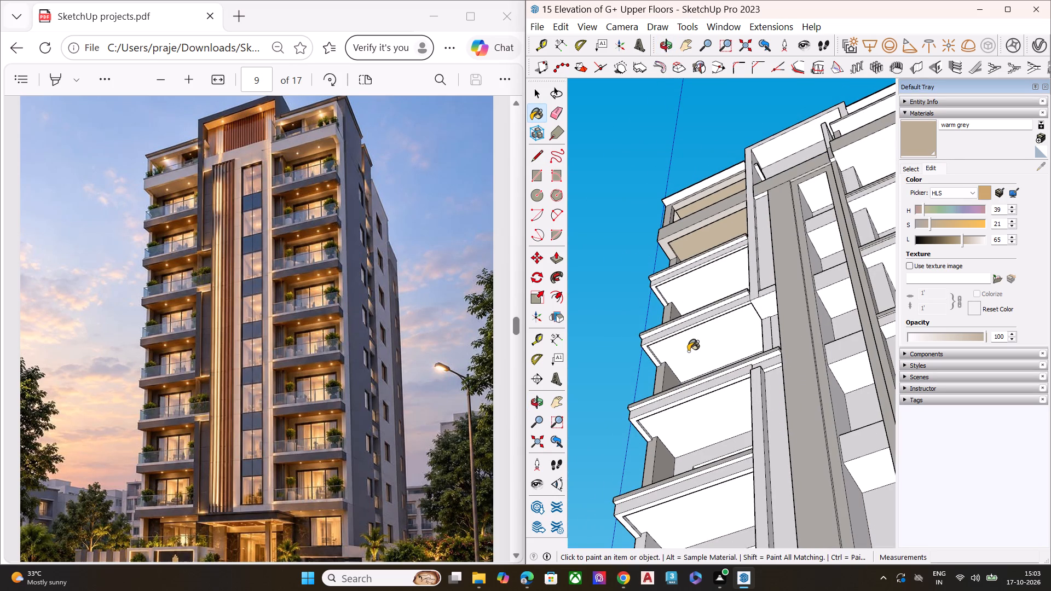
left_click(698, 354)
left_click(701, 420)
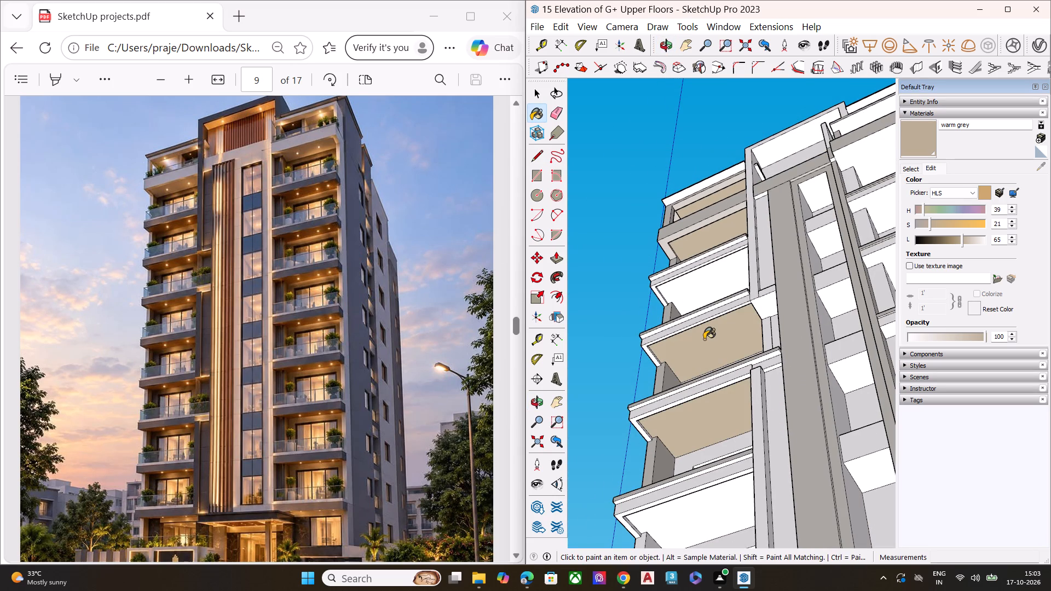
scroll(667, 292, "down", 8)
scroll(658, 410, "up", 9)
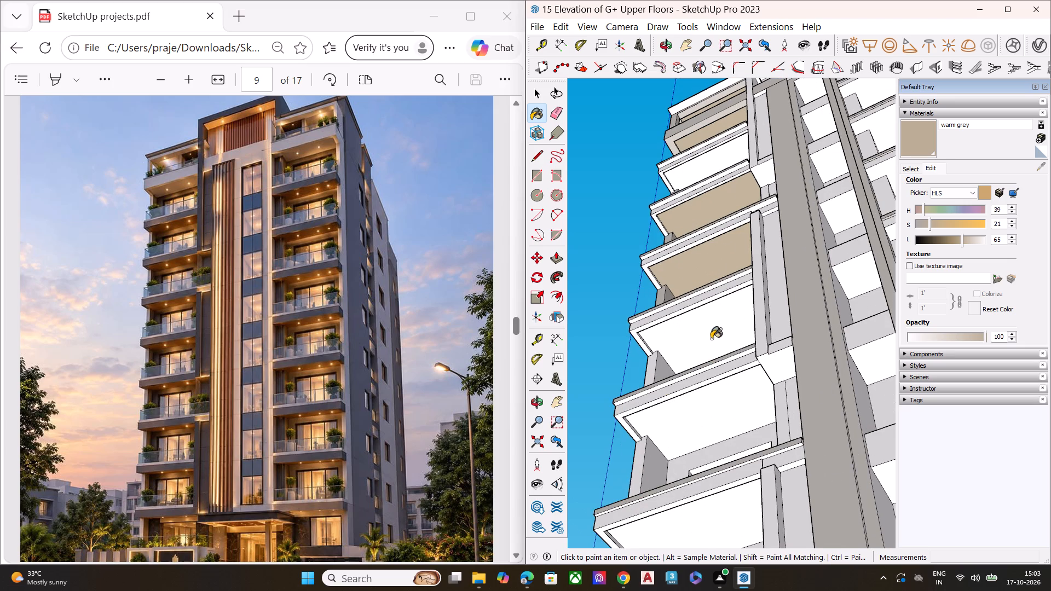
left_click(711, 339)
left_click(719, 419)
Paint the undersides of the two lowest remaining white balcony slabs in the left bay with warm grey.
scroll(682, 314, "down", 4)
scroll(682, 312, "up", 1)
scroll(683, 312, "down", 3)
scroll(684, 423, "up", 2)
scroll(685, 429, "down", 1)
scroll(685, 429, "up", 4)
left_click(685, 429)
scroll(687, 320, "down", 3)
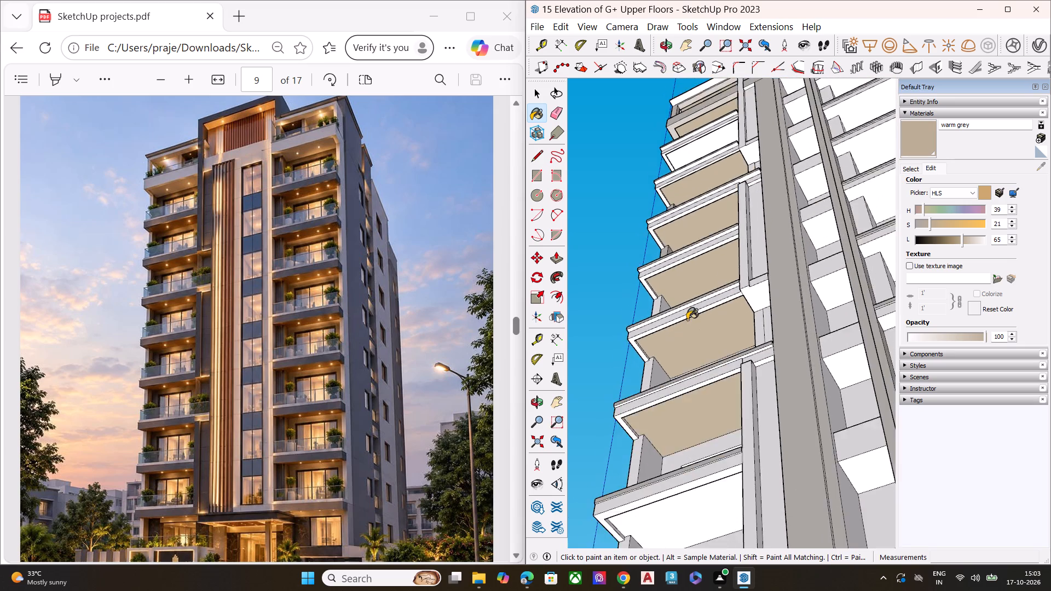
scroll(687, 320, "down", 9)
middle_click_drag(680, 398, 683, 387)
scroll(682, 393, "up", 8)
left_click(686, 374)
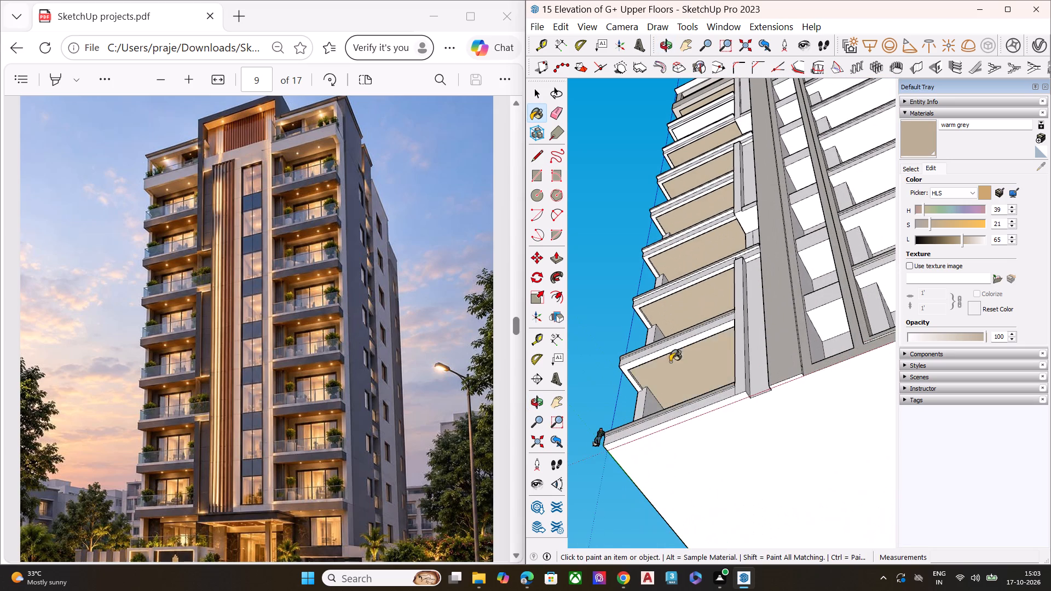
Choose the light grey material and paint the faces of the outer end walls beside the left bay's mid-height balconies.
scroll(656, 357, "up", 1)
middle_click_drag(656, 357, 725, 590)
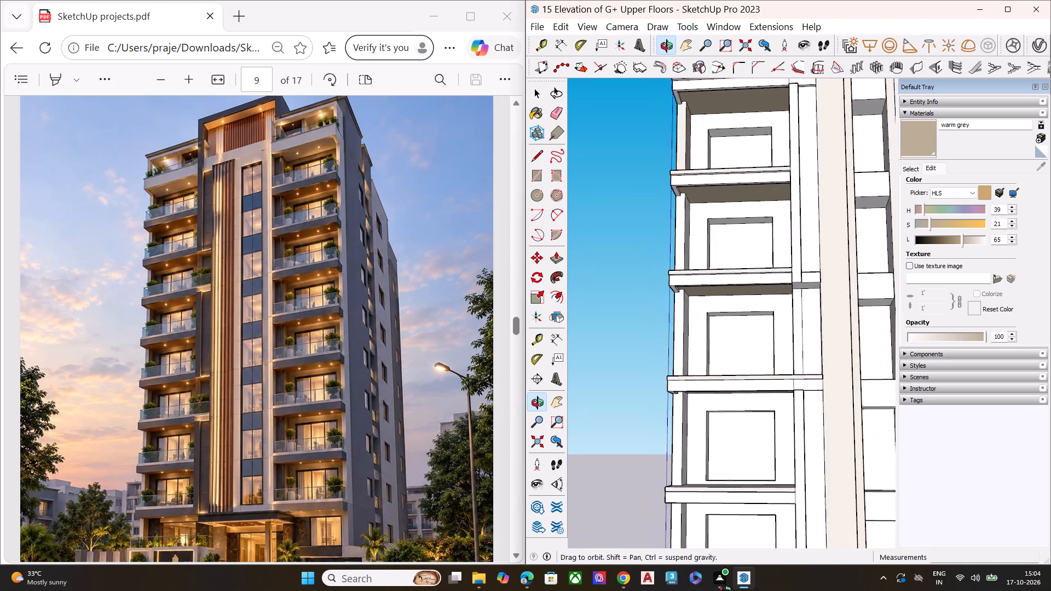
middle_click_drag(725, 590, 625, 587)
middle_click_drag(620, 290, 672, 483)
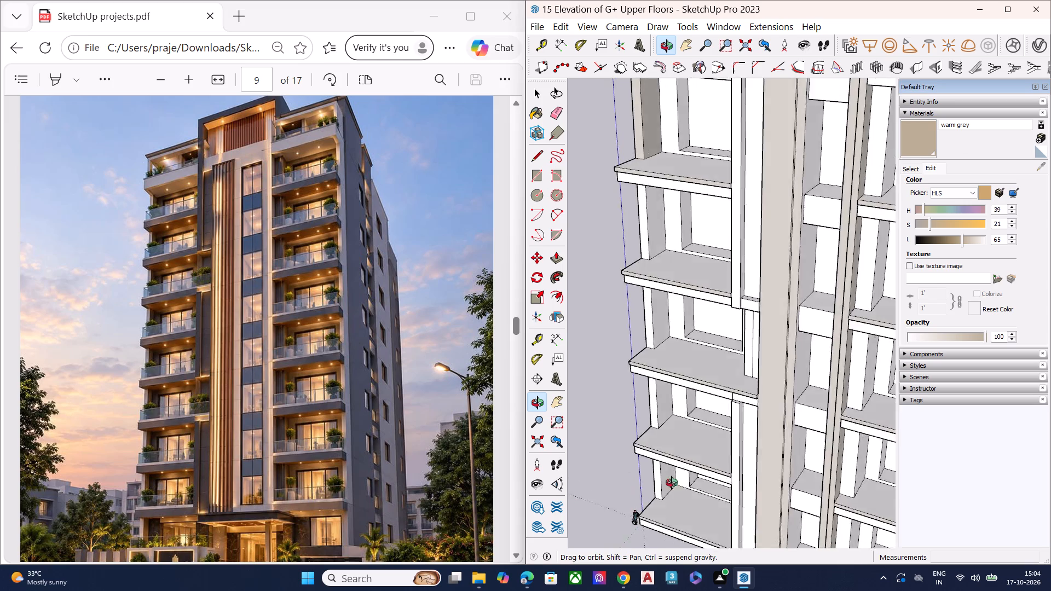
middle_click_drag(672, 483, 548, 310)
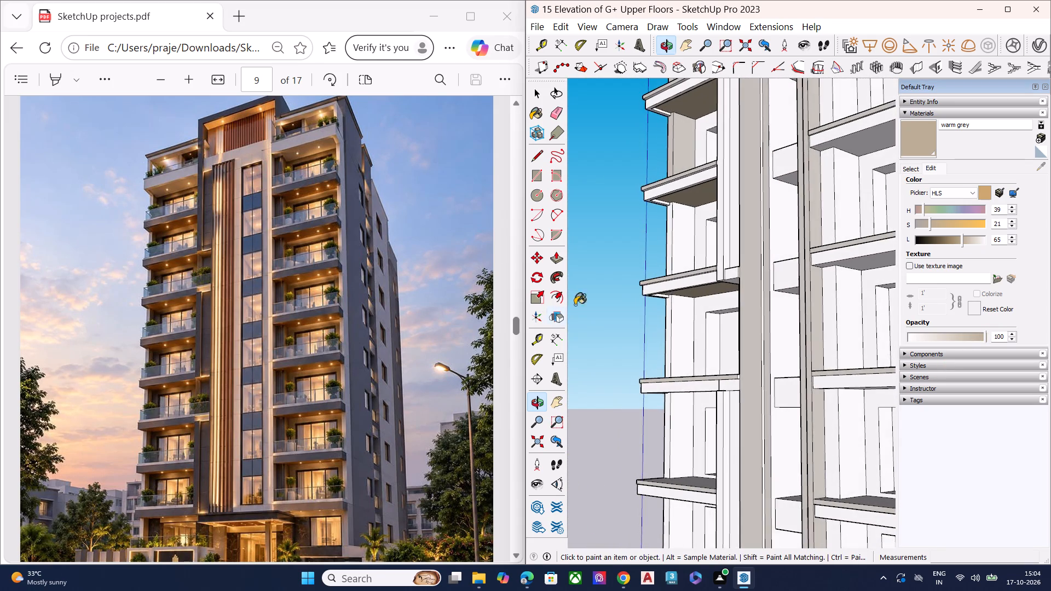
scroll(695, 286, "down", 7)
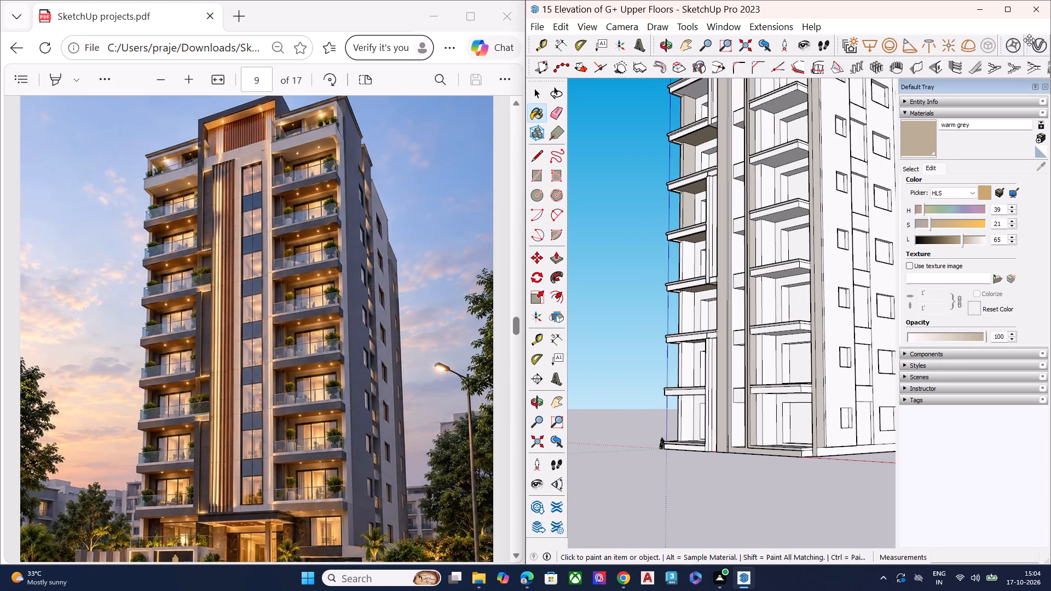
left_click(1041, 40)
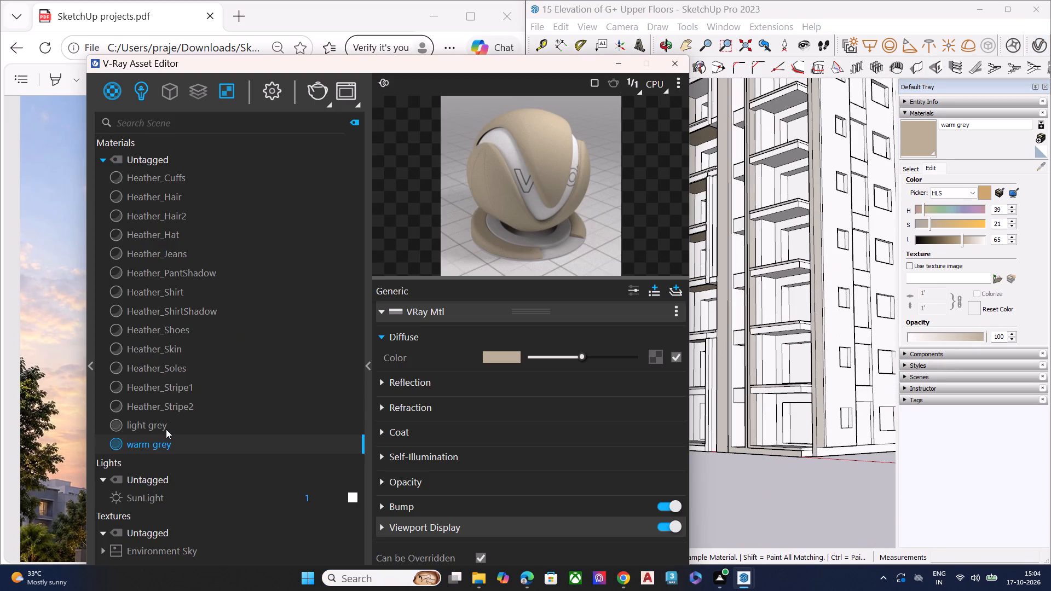
left_click(166, 429)
left_click(166, 429)
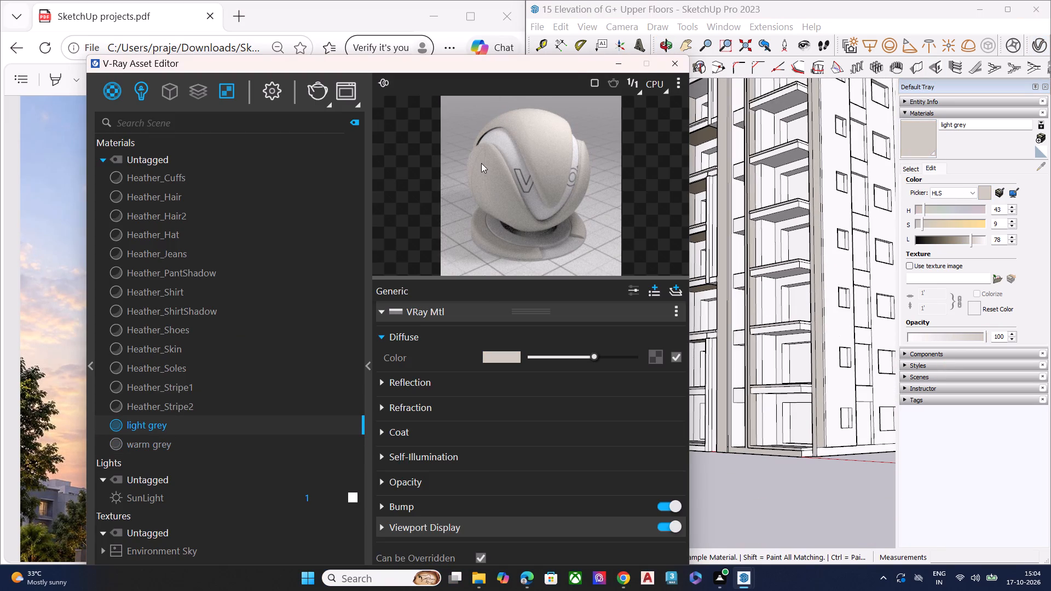
left_click(671, 59)
left_click(909, 140)
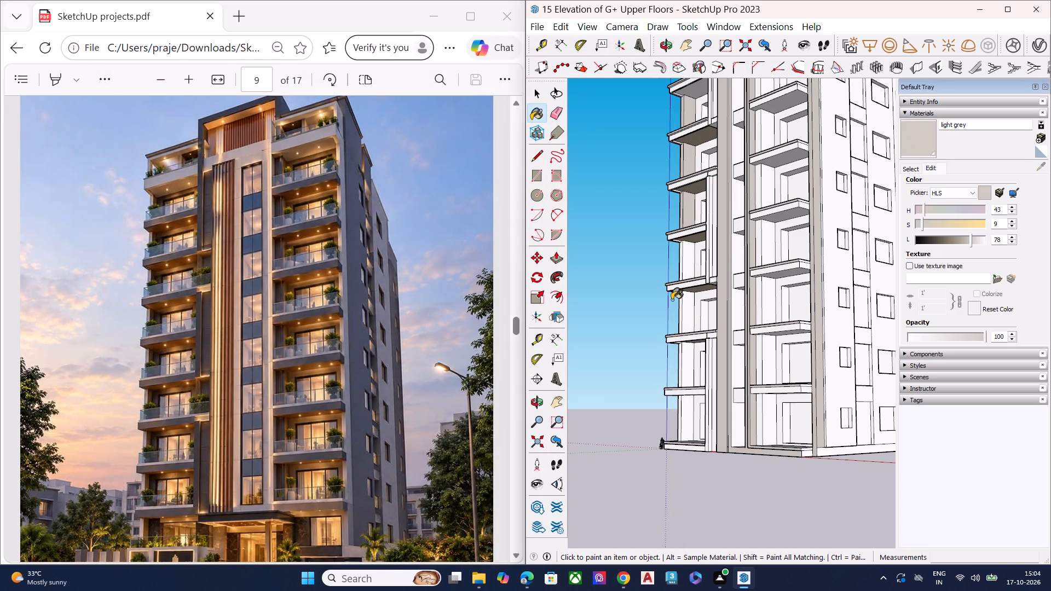
middle_click_drag(674, 299, 758, 297)
scroll(645, 221, "up", 8)
left_click(690, 281)
left_click(703, 282)
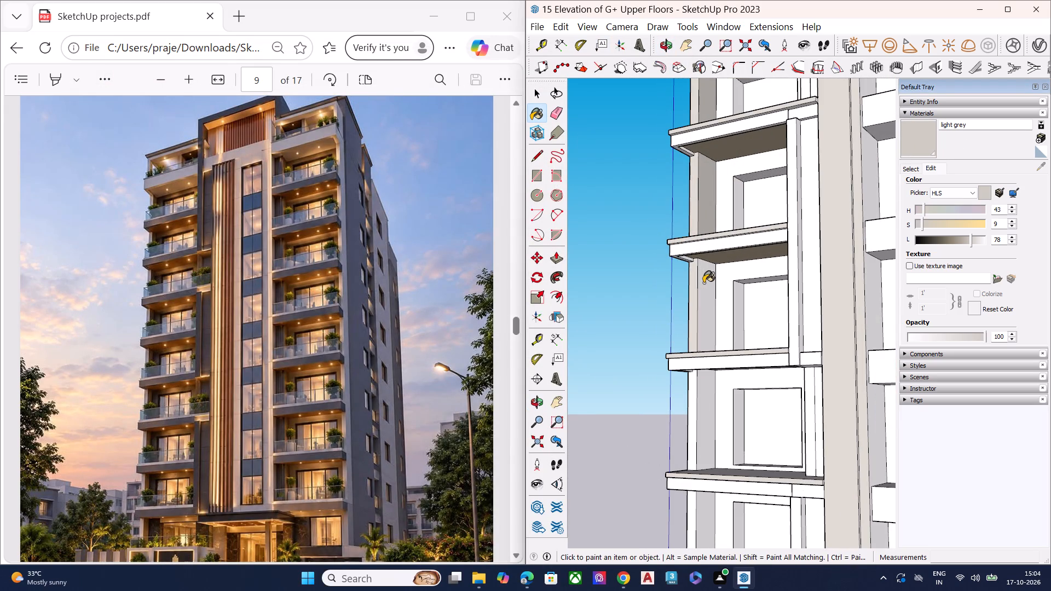
left_click(701, 182)
Paint the front and inner faces of the left bay's outer end wall light grey on the next two floors down.
scroll(705, 230, "down", 6)
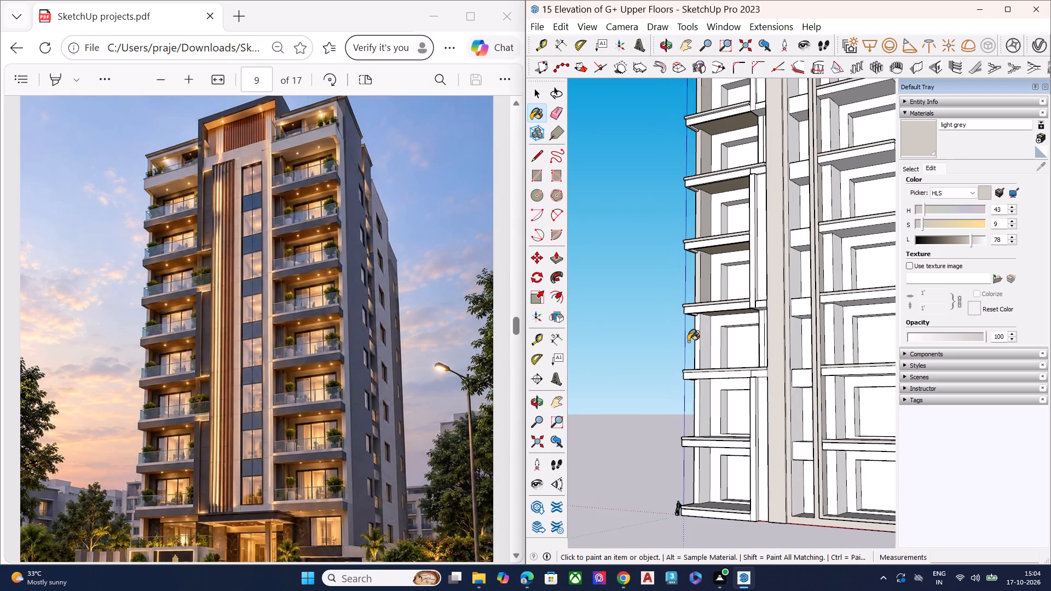
scroll(691, 340, "up", 4)
scroll(691, 340, "down", 2)
scroll(691, 340, "up", 4)
left_click(700, 332)
left_click(718, 327)
scroll(704, 314, "down", 5)
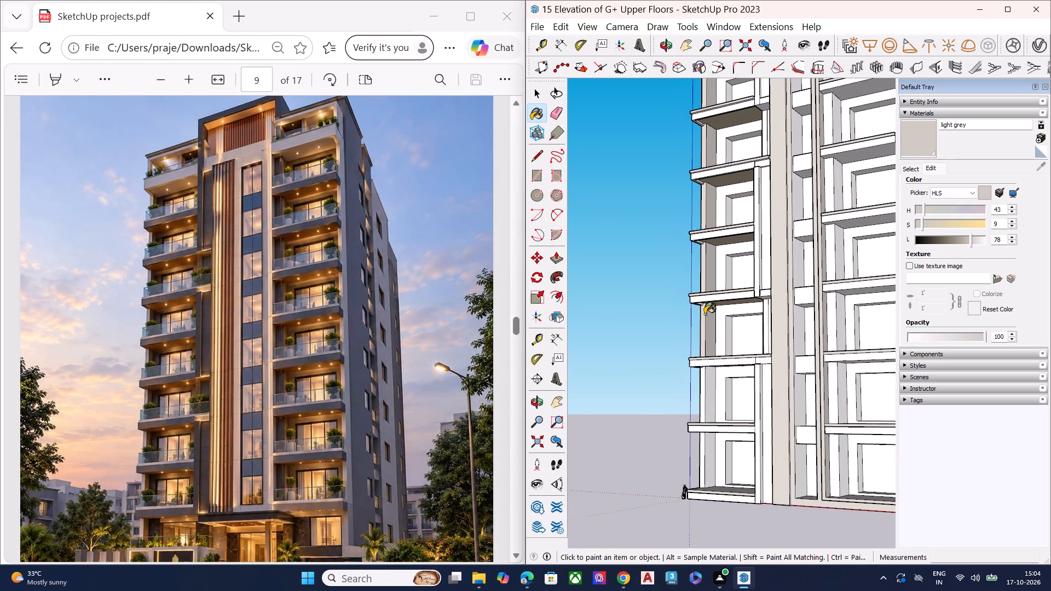
scroll(704, 314, "down", 1)
scroll(703, 403, "up", 6)
scroll(703, 402, "down", 1)
scroll(703, 402, "up", 1)
left_click(703, 390)
left_click(711, 385)
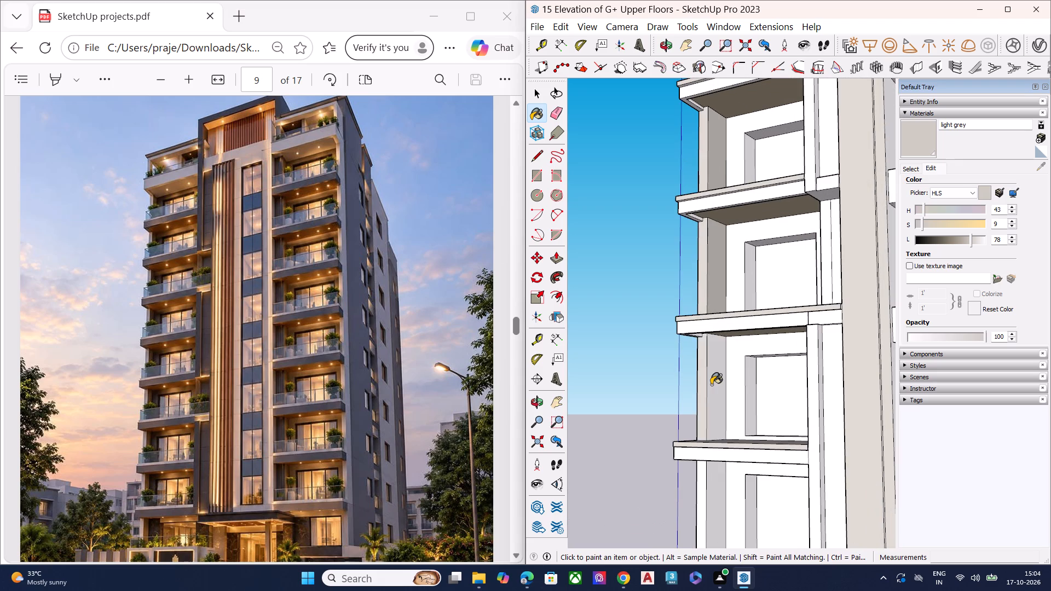
Paint the front and inner faces of the outer end wall light grey on the following lower floor of the left bay.
scroll(683, 306, "down", 2)
scroll(694, 426, "up", 3)
scroll(696, 442, "down", 1)
scroll(697, 445, "up", 4)
left_click(700, 459)
left_click(718, 455)
scroll(682, 347, "down", 8)
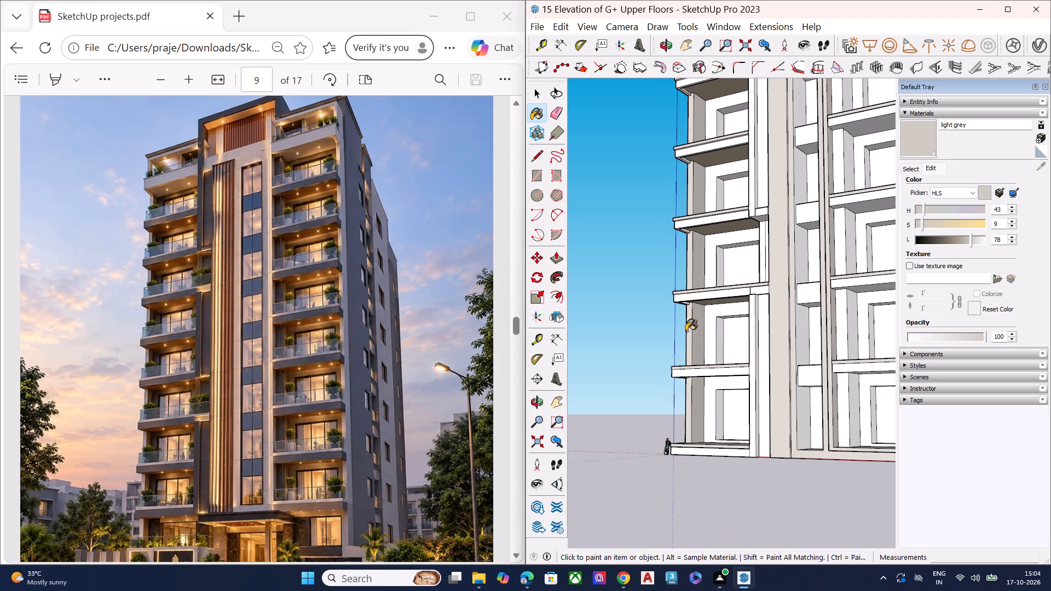
Choose the warm grey material and paint the back wall, window head and inner side reveal on the left bay's second-lowest floor.
left_click(1037, 45)
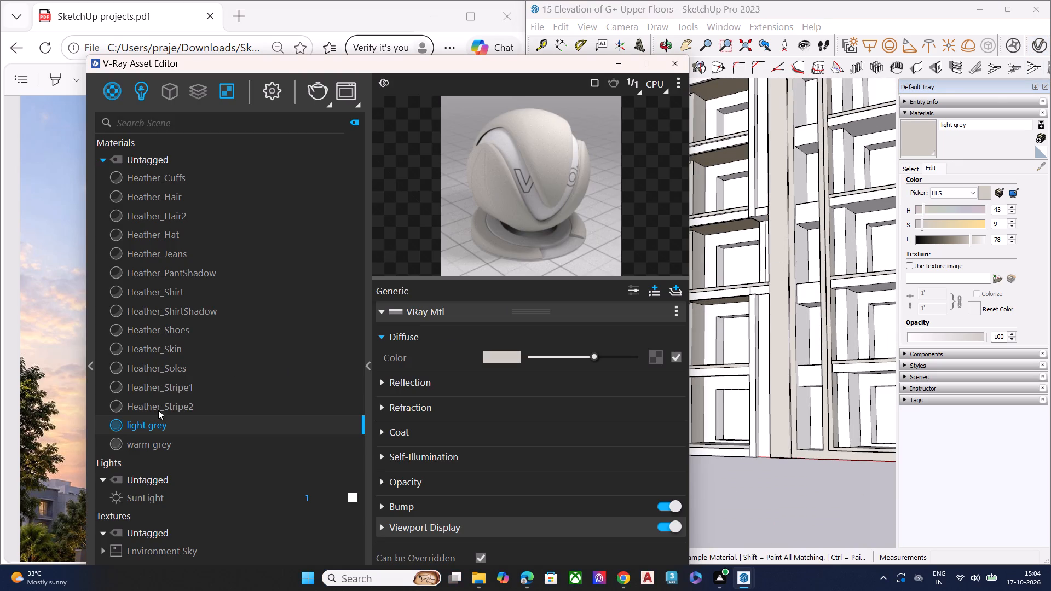
left_click(157, 451)
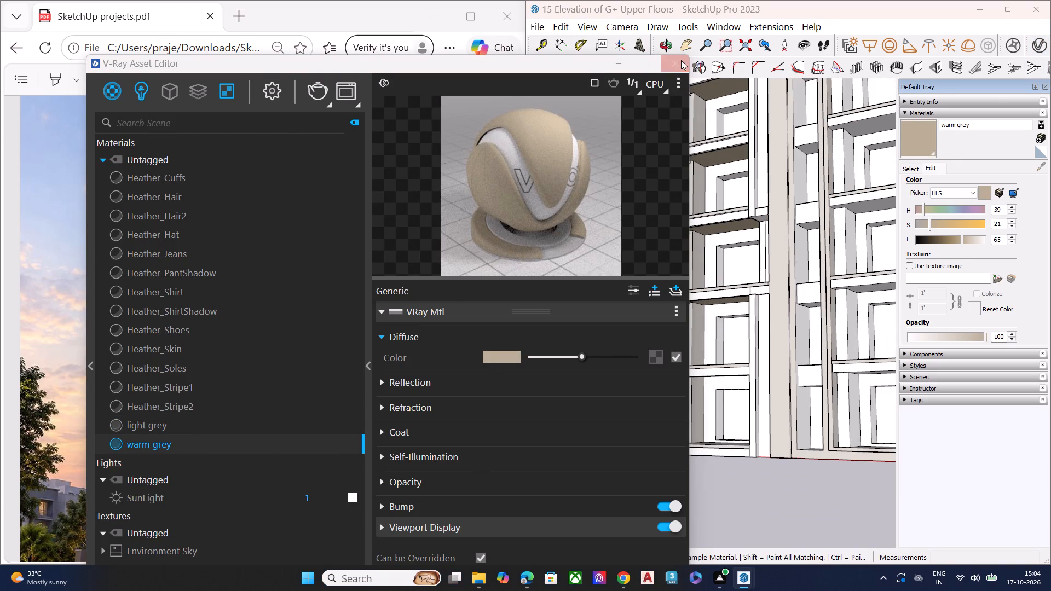
left_click(681, 60)
left_click(917, 146)
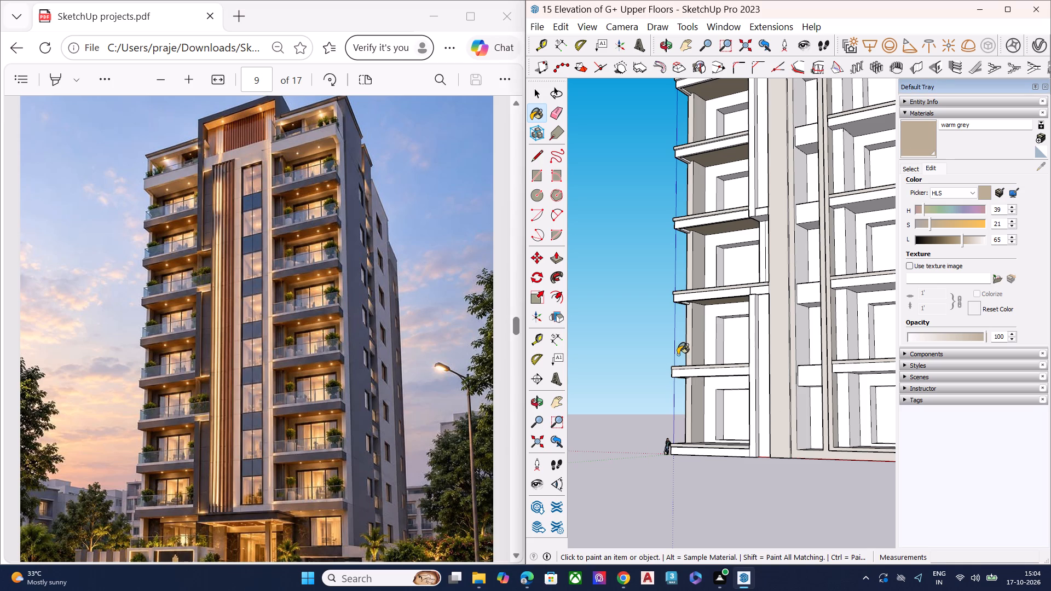
middle_click_drag(688, 348, 771, 326)
middle_click_drag(773, 274, 755, 136)
scroll(689, 309, "up", 8)
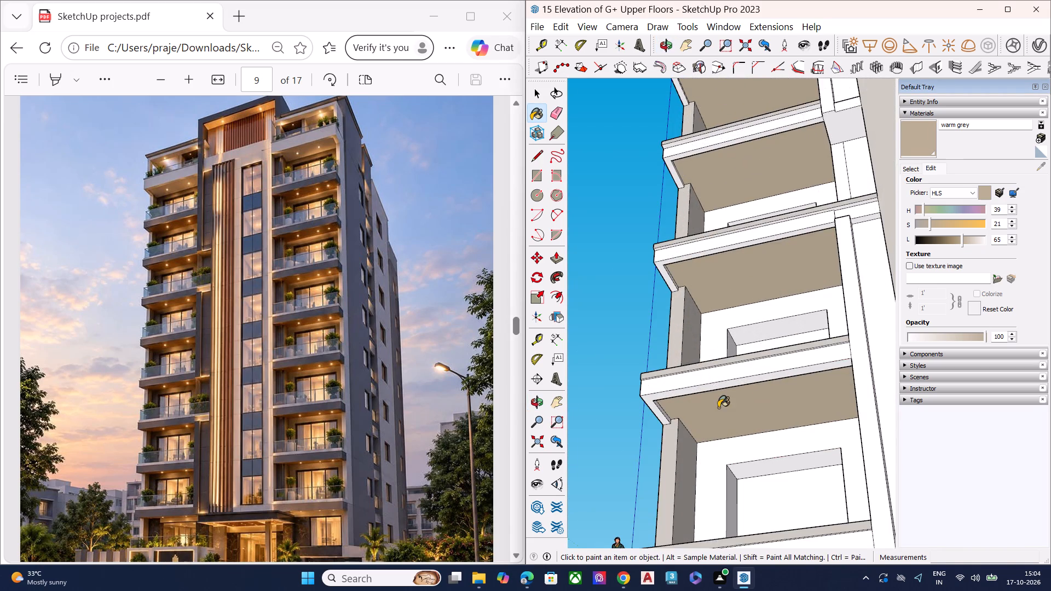
scroll(718, 415, "down", 6)
middle_click_drag(737, 364, 752, 448)
scroll(750, 445, "up", 5)
scroll(733, 410, "down", 1)
left_click(704, 358)
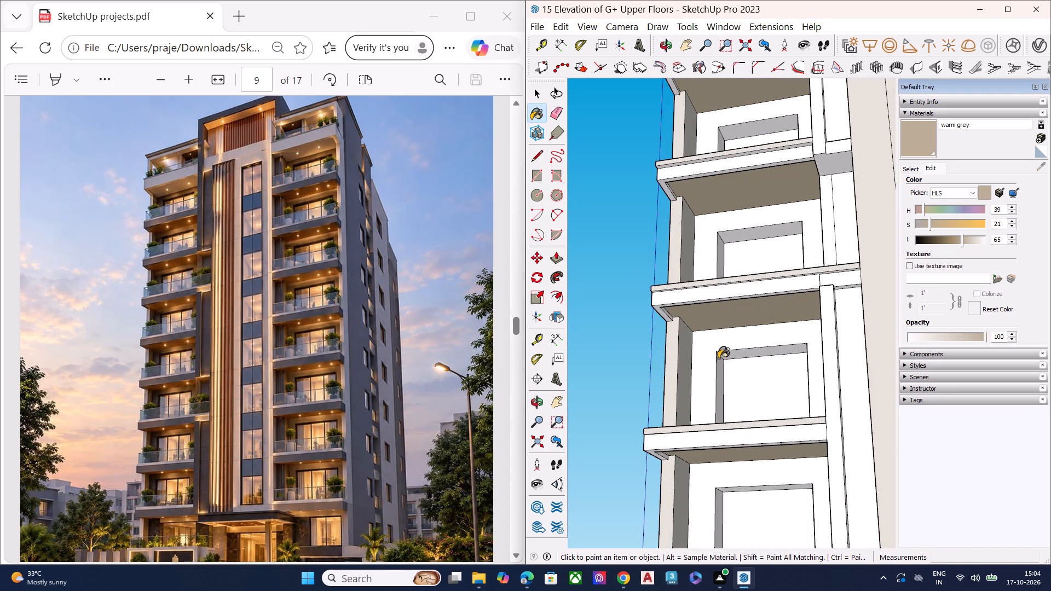
middle_click_drag(731, 362, 883, 380)
scroll(811, 382, "up", 9)
left_click(776, 386)
middle_click_drag(775, 338, 787, 266)
left_click(789, 354)
left_click(766, 335)
Paint the outer side reveal of the same second-lowest floor window opening warm grey.
middle_click_drag(725, 351, 639, 361)
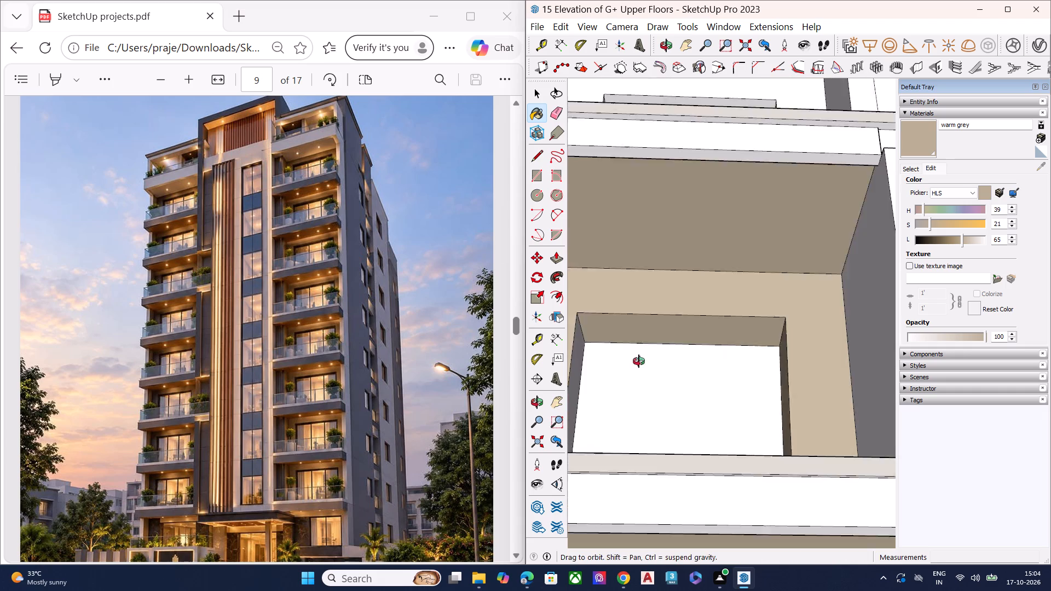
middle_click_drag(639, 361, 632, 364)
scroll(632, 364, "up", 1)
scroll(719, 346, "down", 6)
scroll(700, 382, "up", 1)
middle_click_drag(685, 382, 582, 398)
scroll(582, 398, "up", 4)
scroll(652, 370, "down", 1)
scroll(666, 367, "up", 2)
left_click(686, 367)
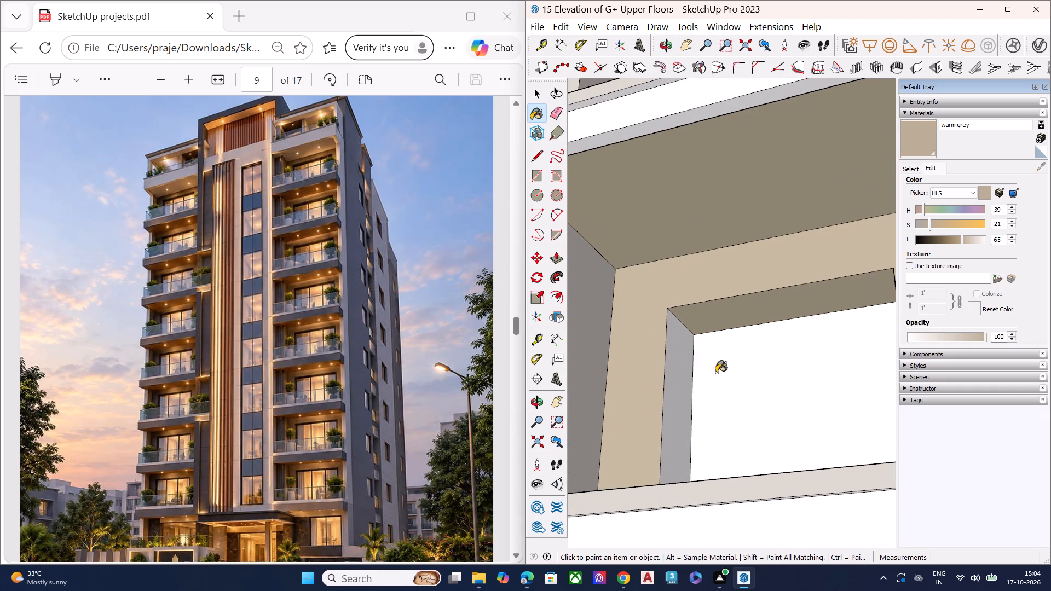
Paint the back wall around the window on the left bay's lowest floor warm grey.
scroll(676, 345, "down", 8)
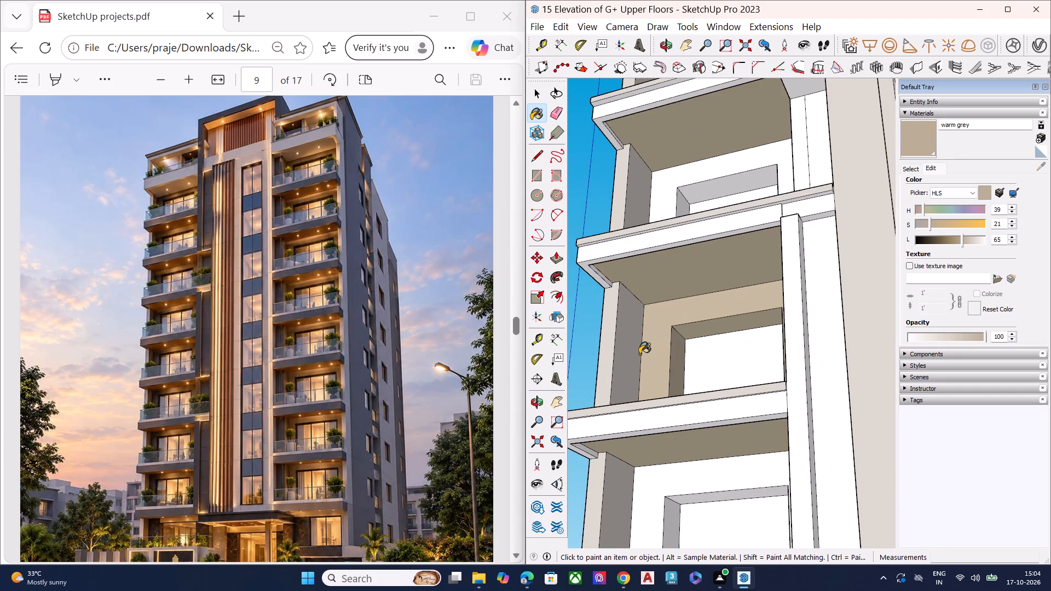
scroll(649, 262, "down", 1)
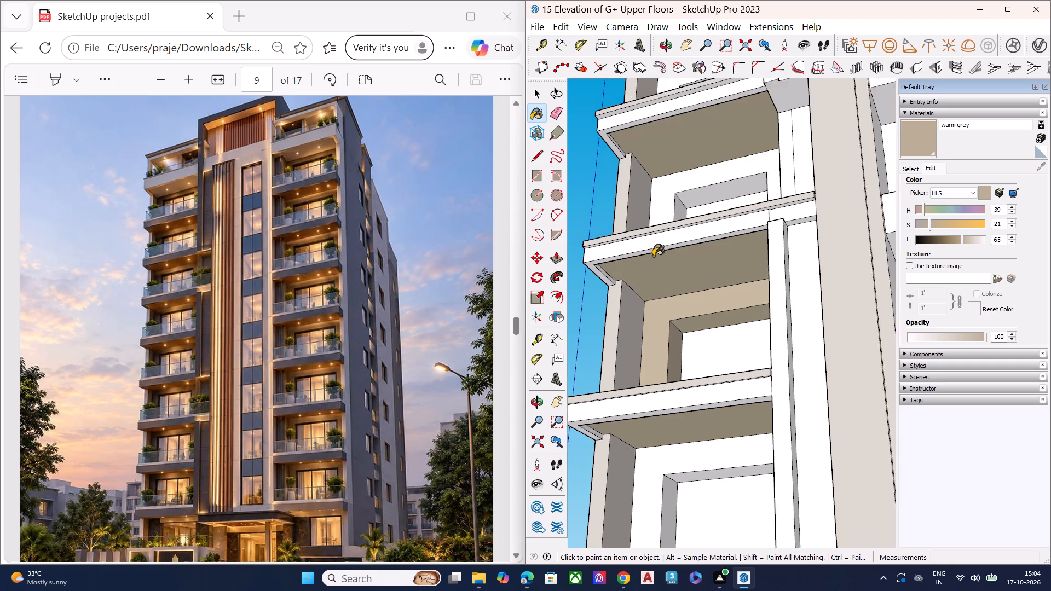
scroll(653, 256, "down", 1)
scroll(669, 350, "down", 5)
left_click(659, 432)
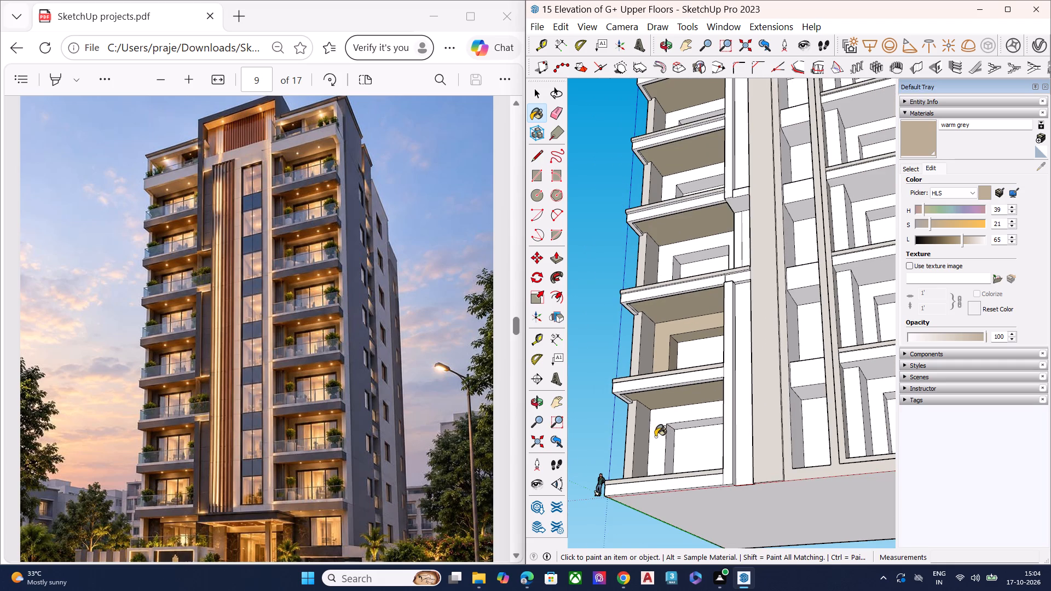
Choose light grey and paint the outer end wall's front and inner faces on the second-lowest floor and its front face on the lowest.
middle_click_drag(643, 443, 535, 457)
scroll(576, 466, "up", 5)
scroll(643, 466, "down", 1)
scroll(643, 466, "up", 1)
scroll(643, 466, "down", 1)
scroll(643, 466, "up", 3)
scroll(634, 426, "down", 1)
scroll(634, 426, "up", 3)
scroll(634, 426, "down", 1)
scroll(634, 426, "up", 2)
scroll(634, 426, "down", 1)
scroll(634, 426, "up", 3)
middle_click_drag(658, 418, 668, 503)
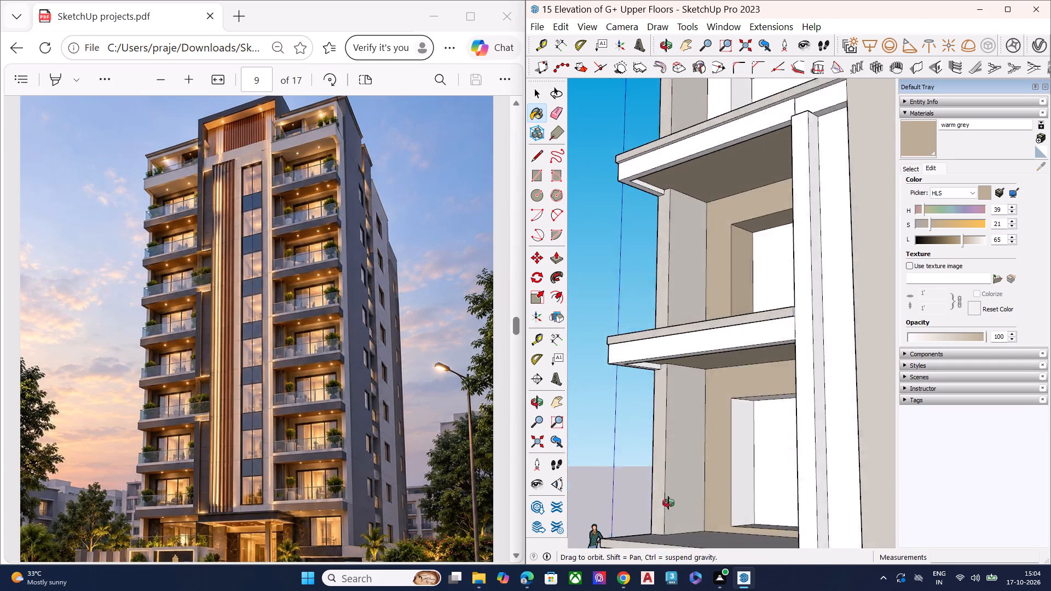
middle_click_drag(668, 503, 897, 528)
middle_click_drag(666, 436, 845, 429)
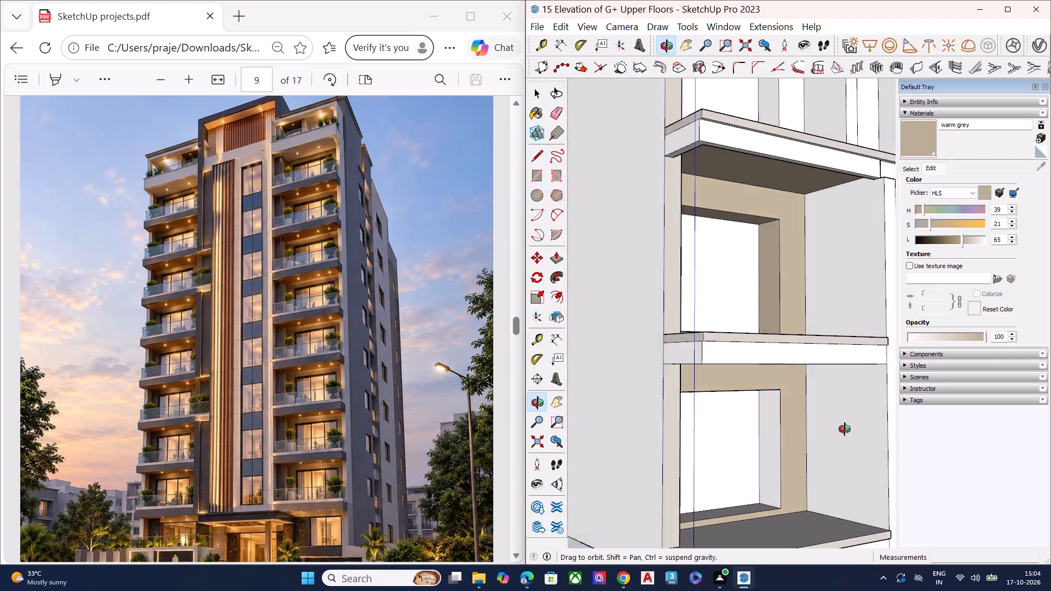
middle_click_drag(845, 429, 573, 498)
left_click(1040, 45)
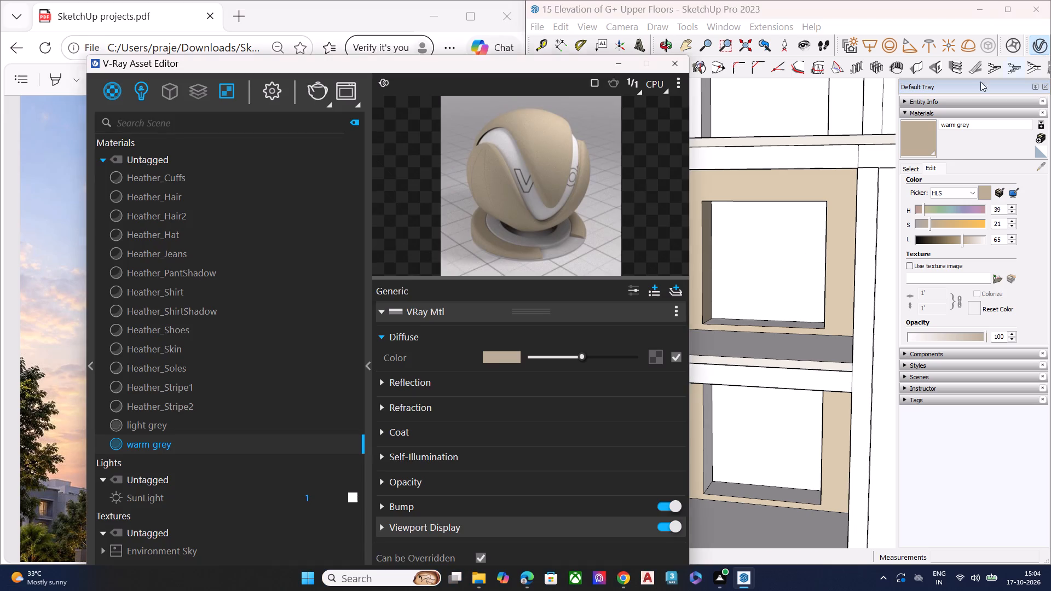
left_click(134, 428)
left_click(134, 428)
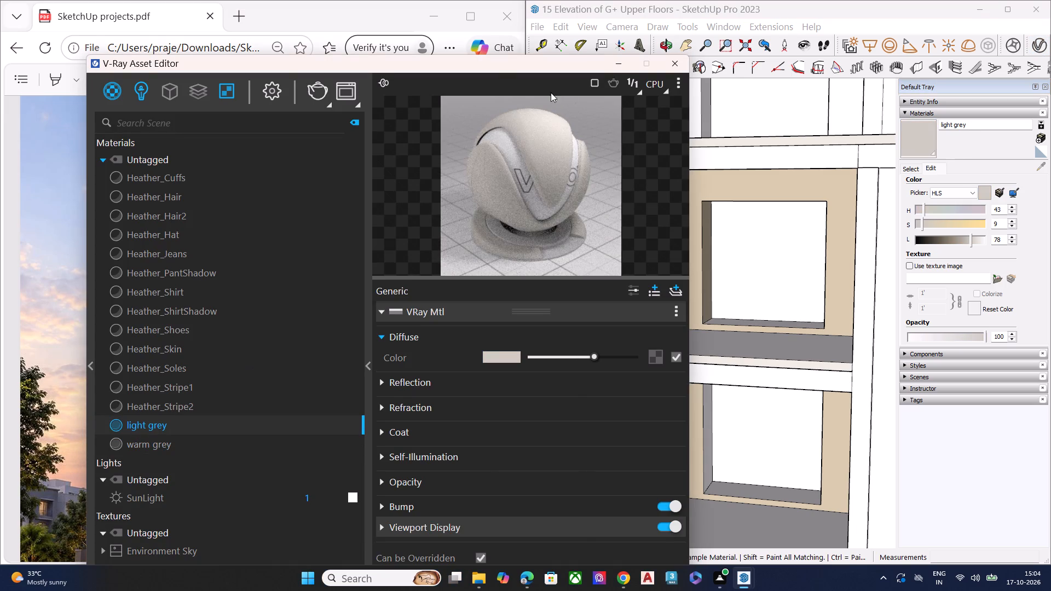
left_click(670, 62)
left_click(903, 150)
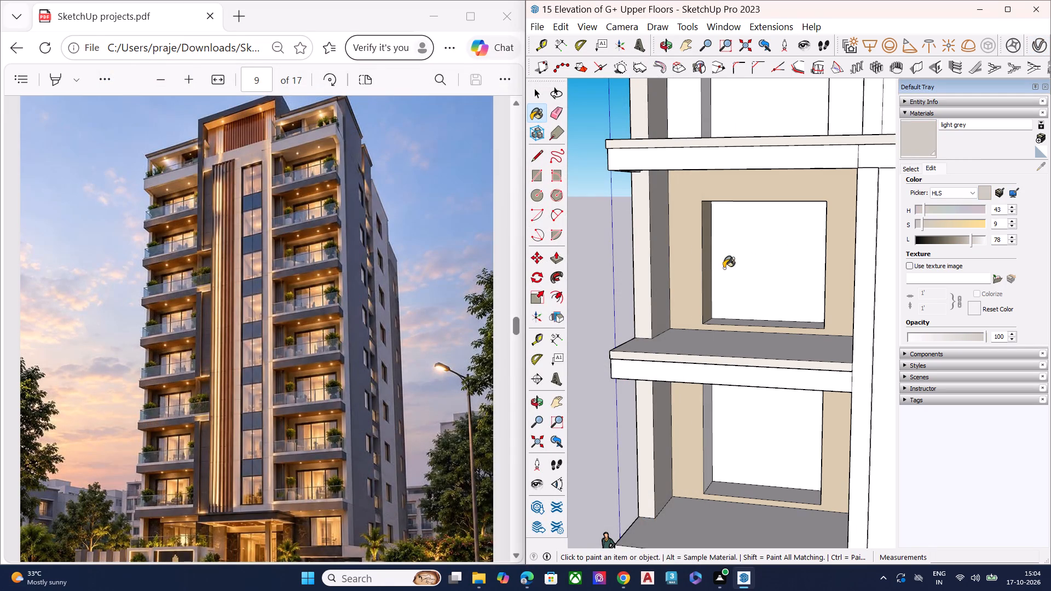
left_click(643, 260)
left_click(662, 257)
left_click(644, 413)
Choose warm grey and paint the back wall and inner side wall of the left bay's balcony directly below the upper light grey band.
key("space")
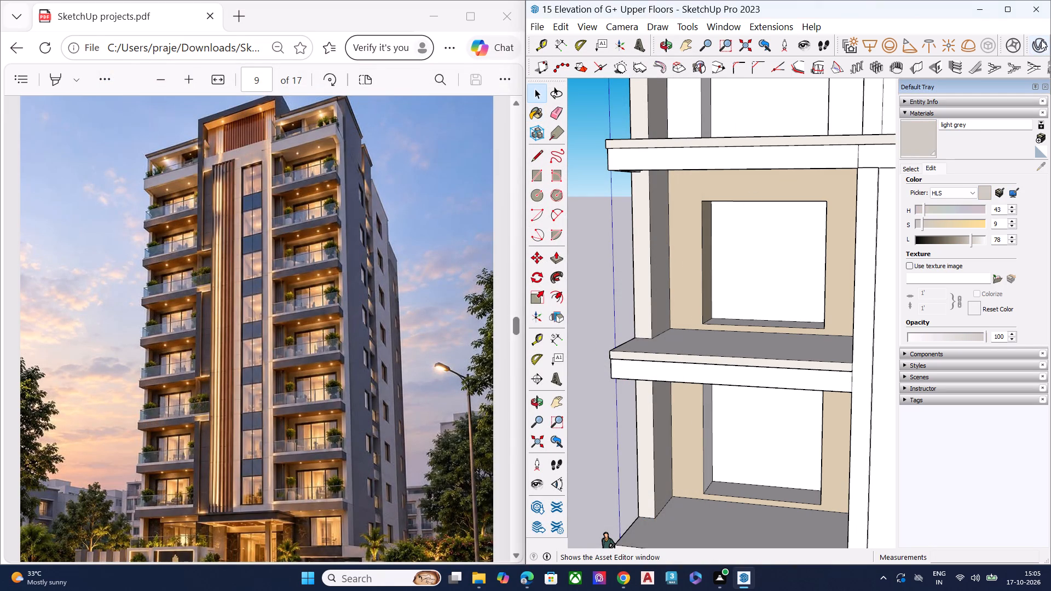
left_click(1041, 40)
left_click(153, 449)
left_click(149, 452)
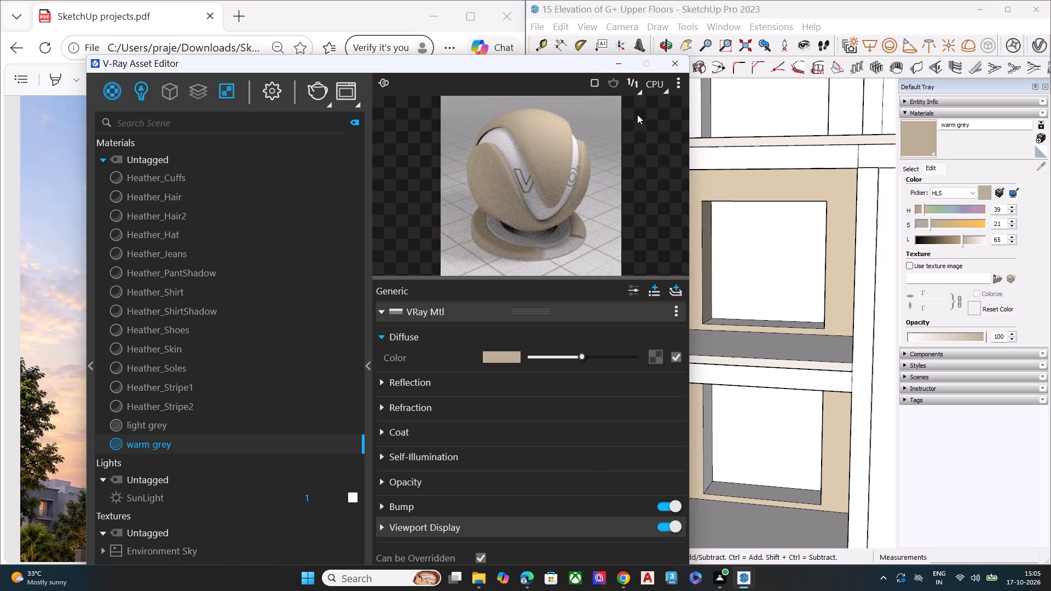
left_click(684, 65)
left_click(915, 142)
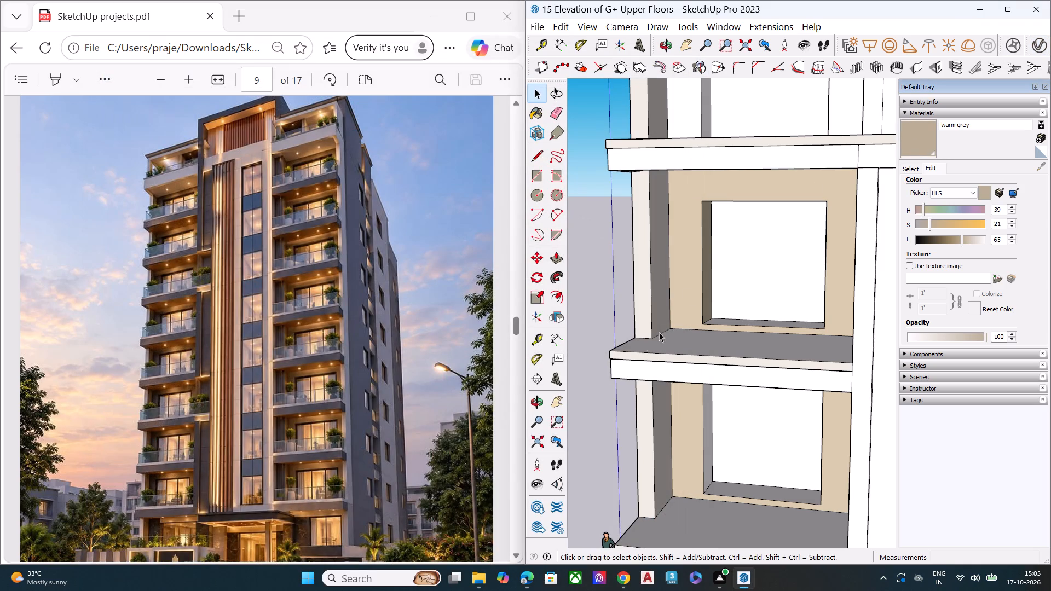
scroll(643, 341, "down", 17)
scroll(696, 456, "down", 1)
scroll(696, 456, "up", 1)
scroll(697, 456, "down", 6)
middle_click_drag(705, 442, 733, 361)
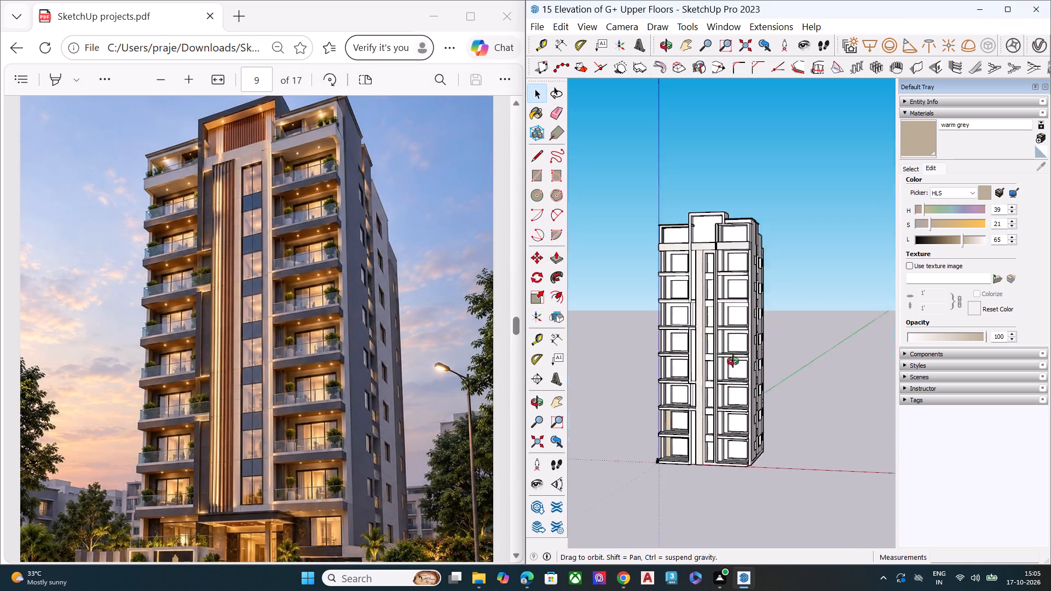
middle_click_drag(733, 361, 773, 312)
scroll(773, 309, "up", 9)
scroll(577, 241, "up", 4)
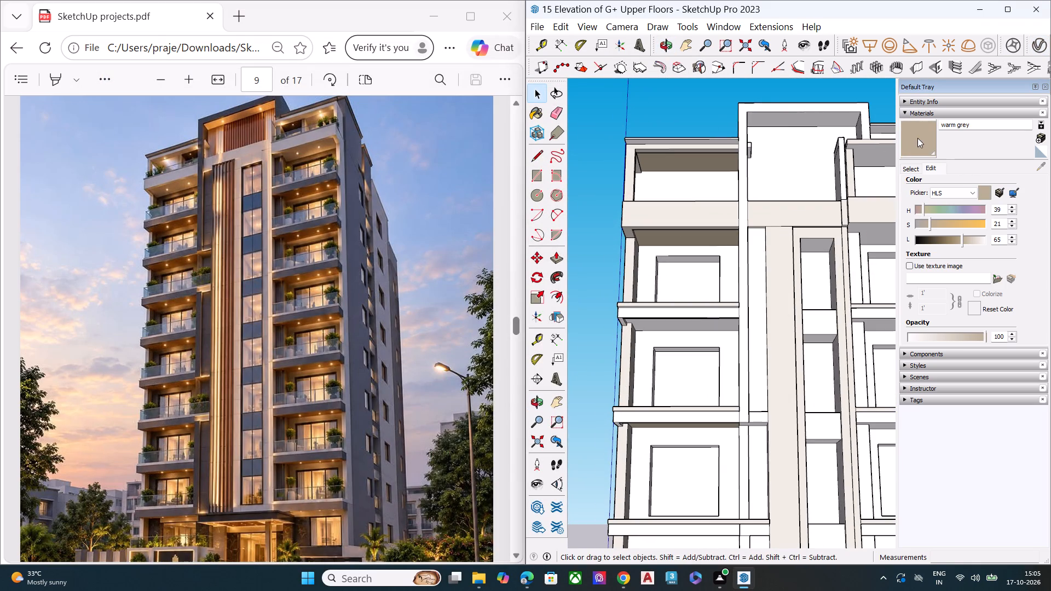
left_click(917, 138)
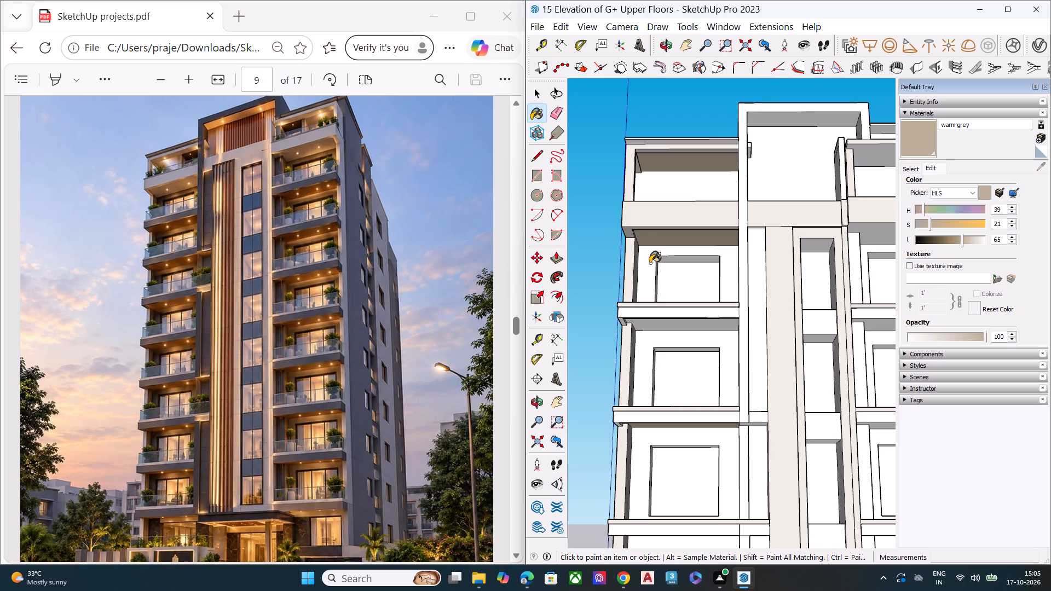
left_click(650, 263)
middle_click_drag(683, 272, 842, 265)
scroll(679, 320, "up", 3)
scroll(679, 320, "down", 1)
scroll(679, 320, "up", 1)
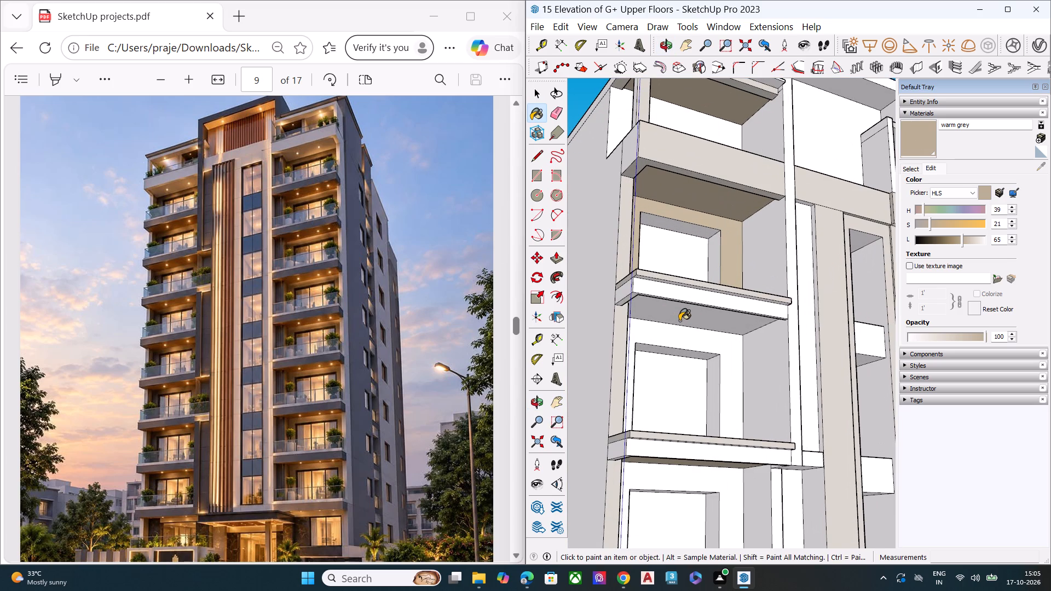
left_click(761, 266)
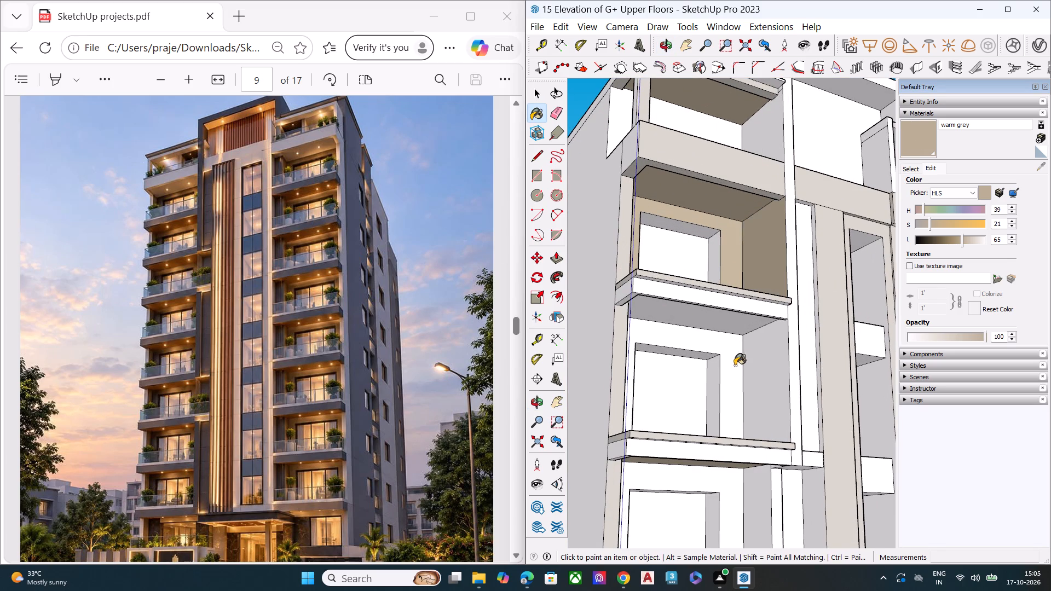
Paint the back wall, inner side wall and slab underside of the left bay's next balcony down warm grey.
left_click(733, 367)
left_click(753, 361)
middle_click_drag(750, 344, 756, 265)
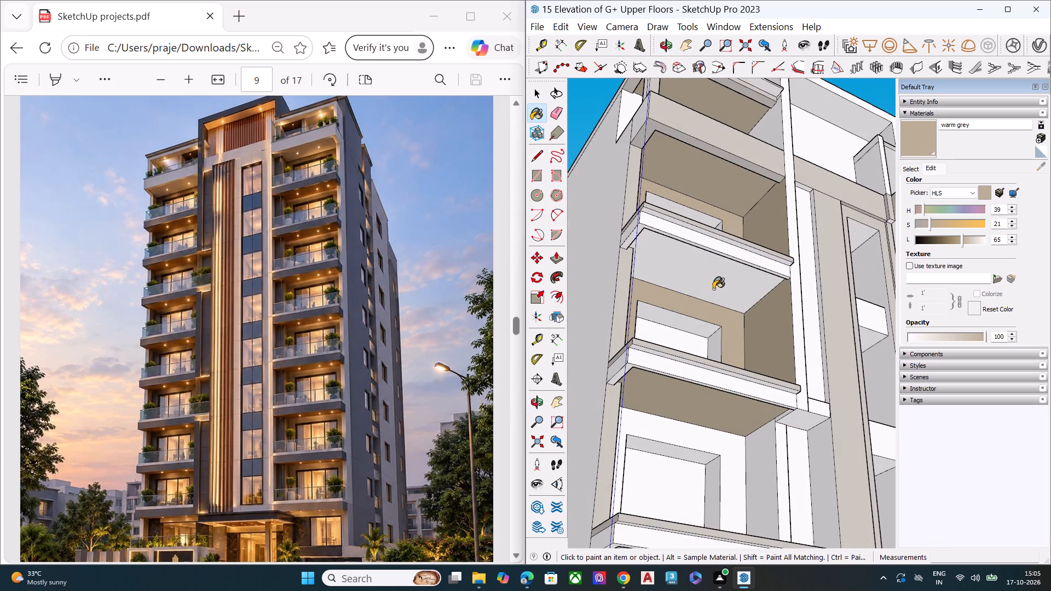
left_click(713, 289)
Paint the back wall and inner side wall of the left bay's third balcony below the band warm grey.
scroll(713, 289, "down", 6)
scroll(702, 335, "down", 5)
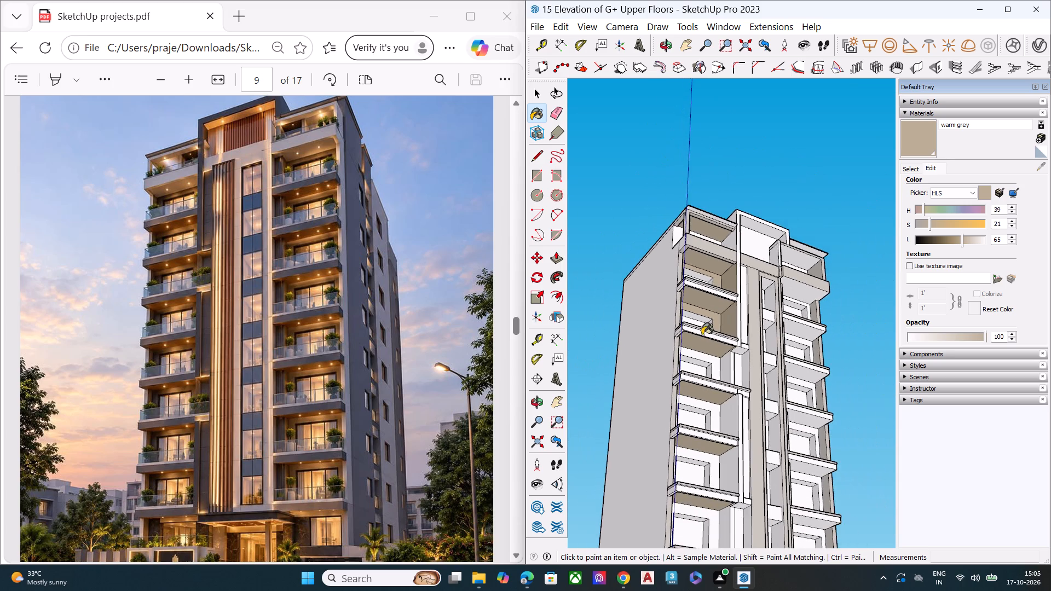
scroll(701, 356, "down", 1)
scroll(701, 356, "up", 1)
scroll(701, 357, "down", 1)
scroll(701, 358, "up", 5)
scroll(709, 362, "down", 1)
scroll(709, 362, "up", 4)
left_click(723, 363)
left_click(740, 369)
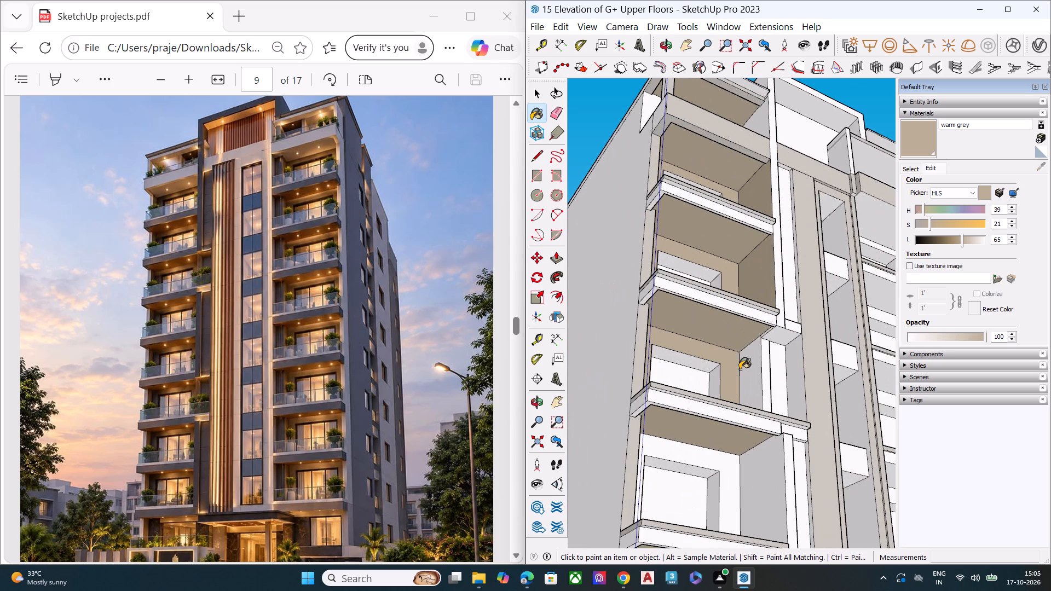
left_click(747, 372)
Paint the back walls and inner side walls of the next two balconies down in the left bay warm grey.
scroll(734, 370, "down", 7)
scroll(719, 437, "up", 8)
left_click(741, 403)
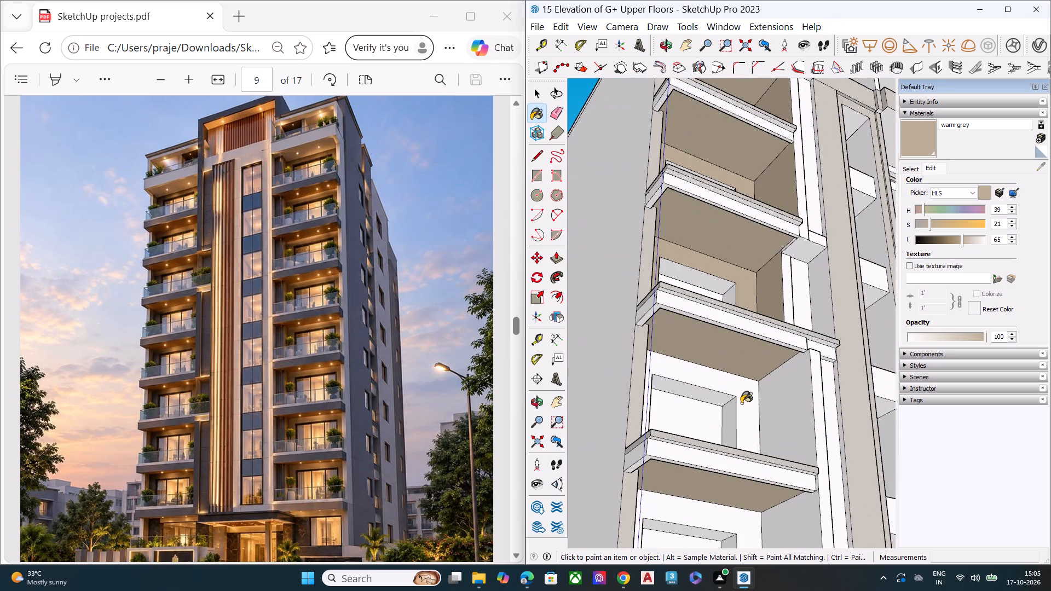
left_click(760, 405)
scroll(740, 383, "down", 6)
scroll(732, 475, "up", 5)
left_click(751, 465)
left_click(781, 467)
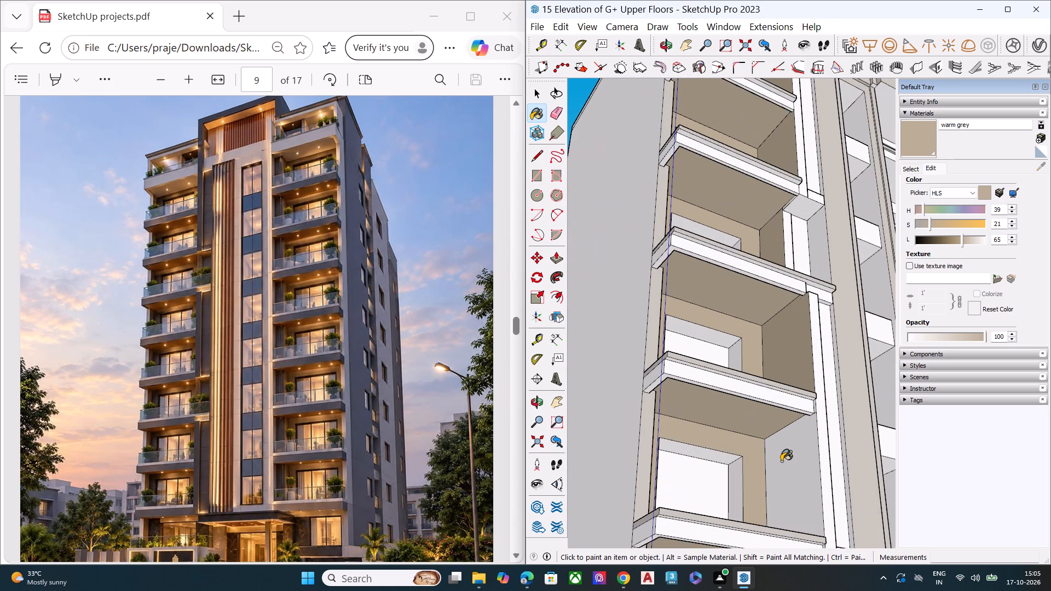
Paint the back wall of the left bay's third-lowest balcony warm grey.
scroll(713, 361, "down", 3)
scroll(713, 361, "up", 1)
scroll(713, 361, "down", 4)
scroll(713, 361, "up", 1)
scroll(713, 361, "down", 5)
scroll(718, 468, "up", 3)
scroll(718, 468, "down", 2)
scroll(718, 468, "up", 5)
left_click(740, 447)
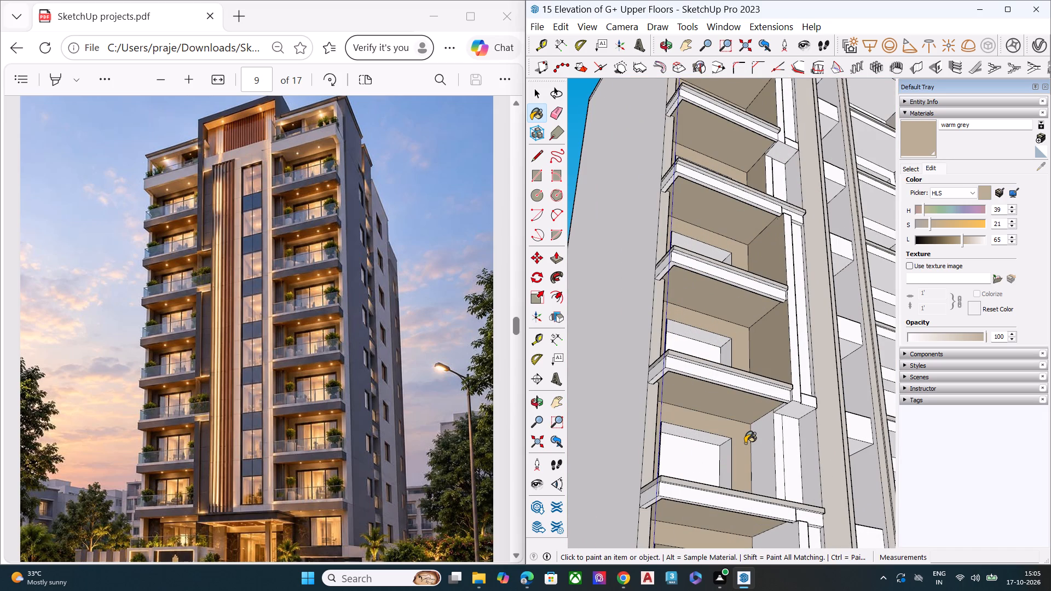
Paint the inner side walls of the left bay's lowest and second-lowest balconies warm grey.
scroll(745, 443, "up", 2)
scroll(713, 422, "down", 18)
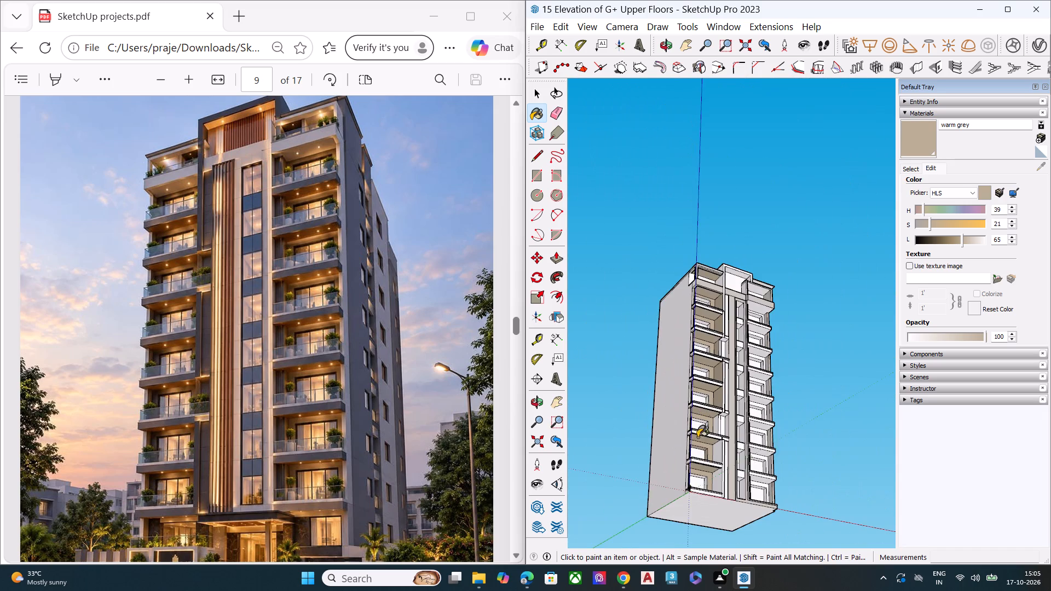
scroll(698, 505, "up", 11)
middle_click_drag(718, 493, 749, 505)
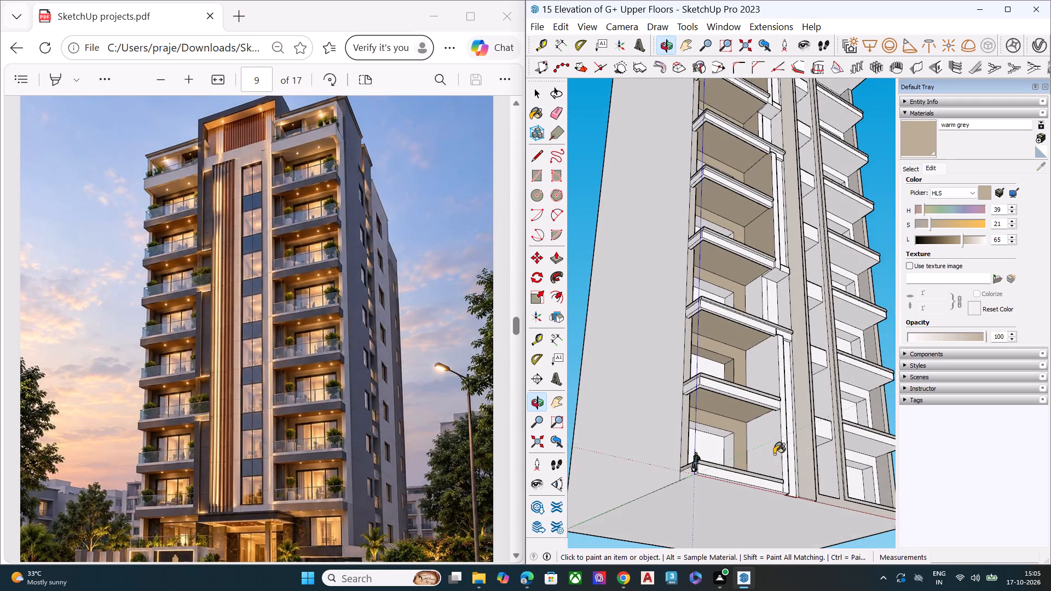
scroll(775, 451, "up", 1)
left_click(763, 450)
left_click(765, 372)
Paint the inner side wall of the left bay's third-lowest balcony warm grey.
scroll(755, 289, "up", 1)
middle_click_drag(757, 302, 765, 378)
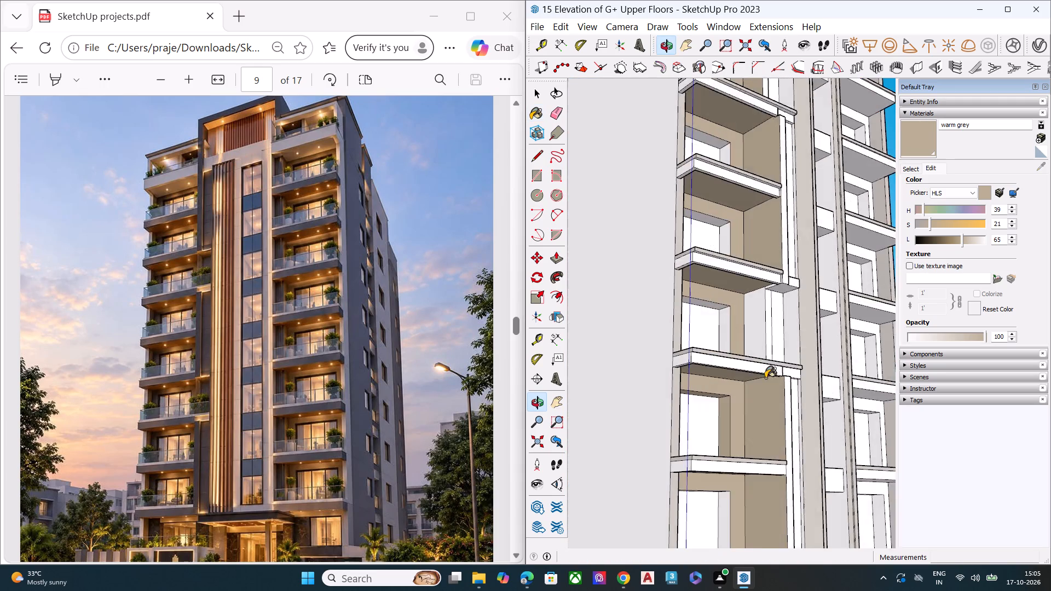
scroll(771, 320, "up", 6)
left_click(752, 333)
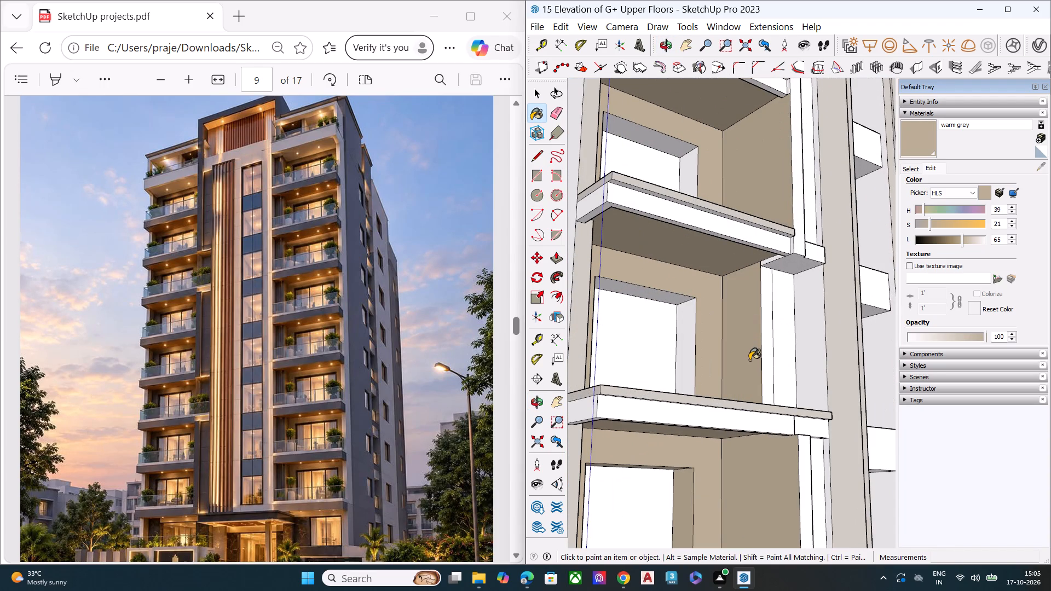
middle_click_drag(769, 357, 747, 489)
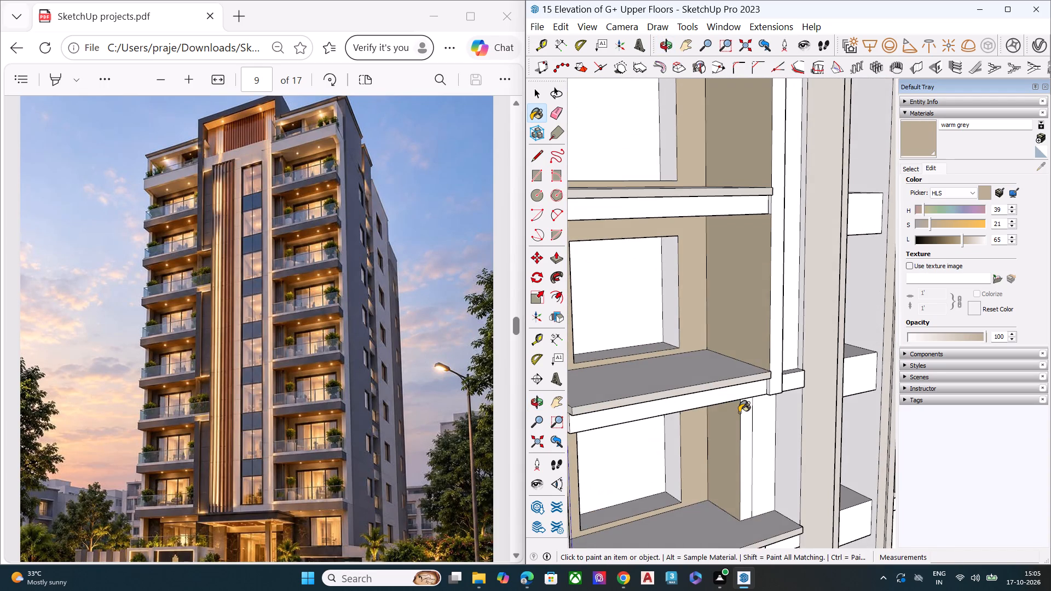
Examine the painted balcony bays of the front facade from full-height and closer views.
scroll(739, 413, "down", 6)
scroll(739, 413, "up", 1)
scroll(739, 413, "down", 6)
scroll(739, 413, "up", 1)
scroll(739, 413, "down", 6)
middle_click_drag(735, 436, 396, 277)
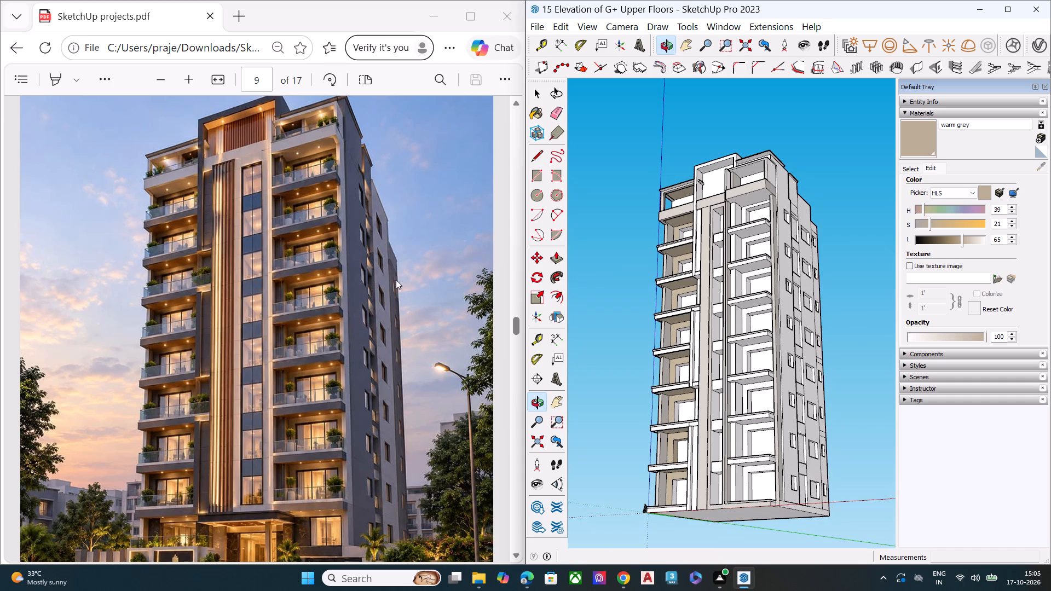
middle_click_drag(741, 401, 724, 345)
scroll(710, 309, "up", 8)
middle_click_drag(717, 259, 747, 433)
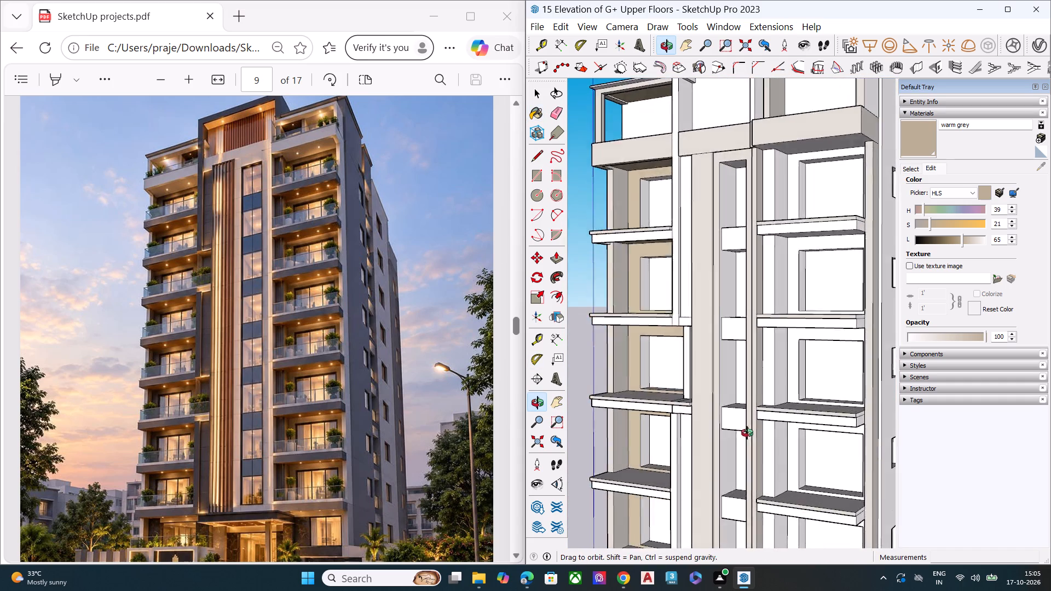
middle_click_drag(747, 433, 673, 348)
scroll(673, 348, "up", 1)
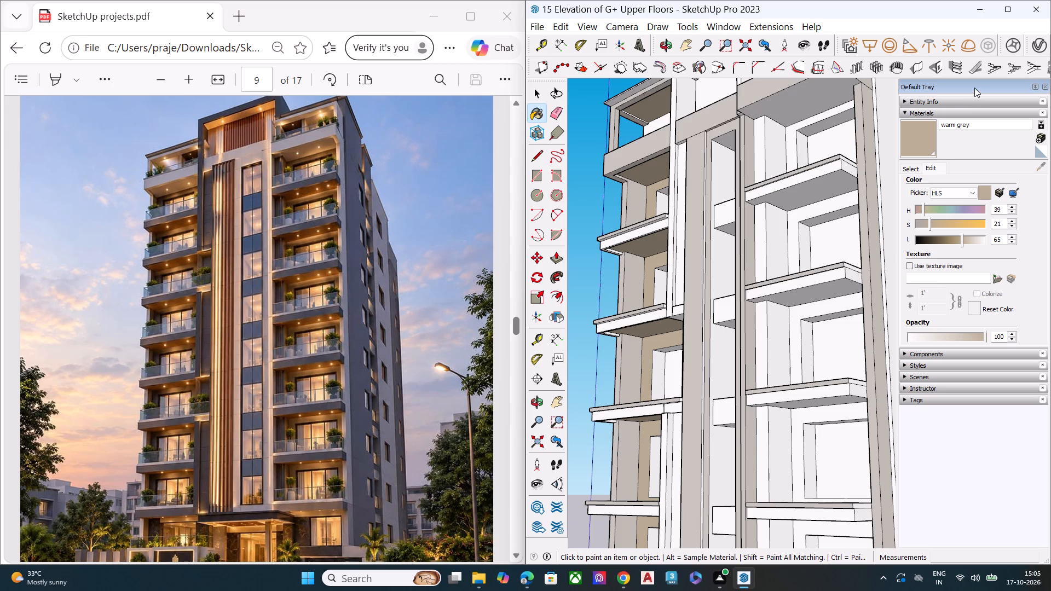
Open the V-Ray Asset Editor and duplicate the VRay Mtl layer of the warm grey material.
left_click(1041, 47)
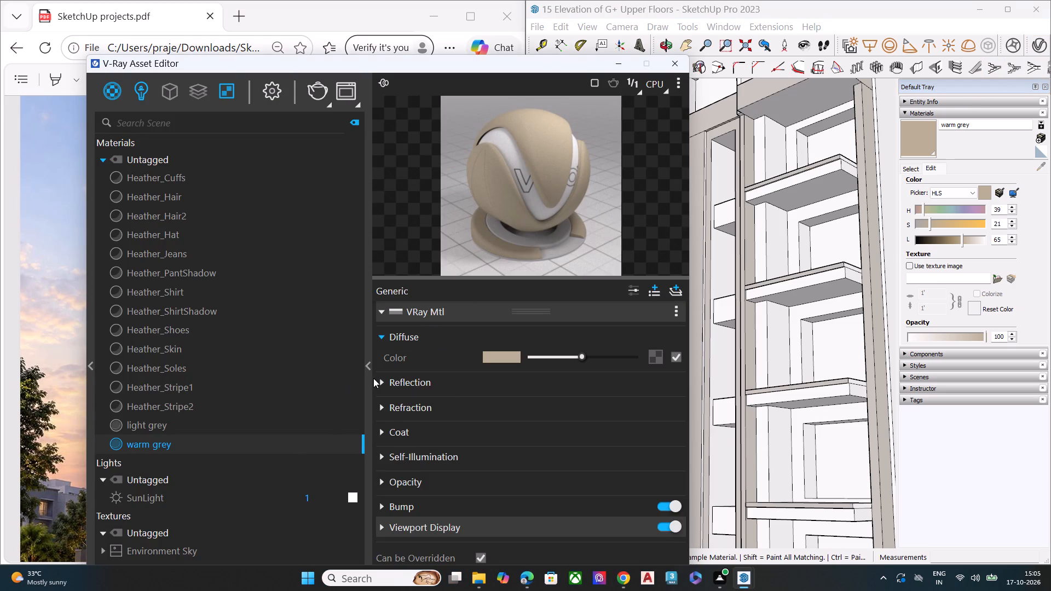
left_click(677, 311)
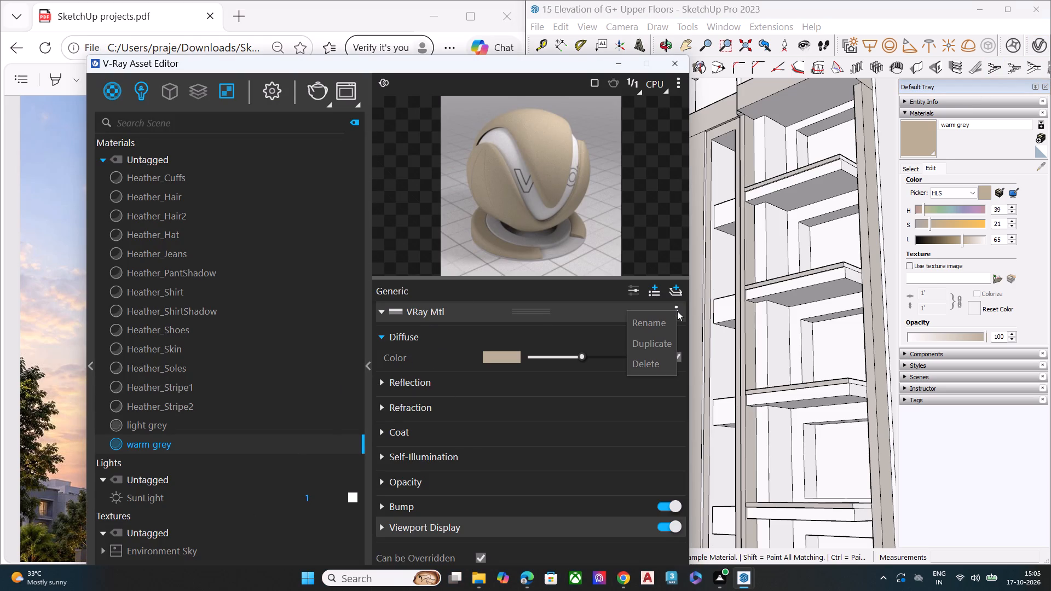
left_click(677, 311)
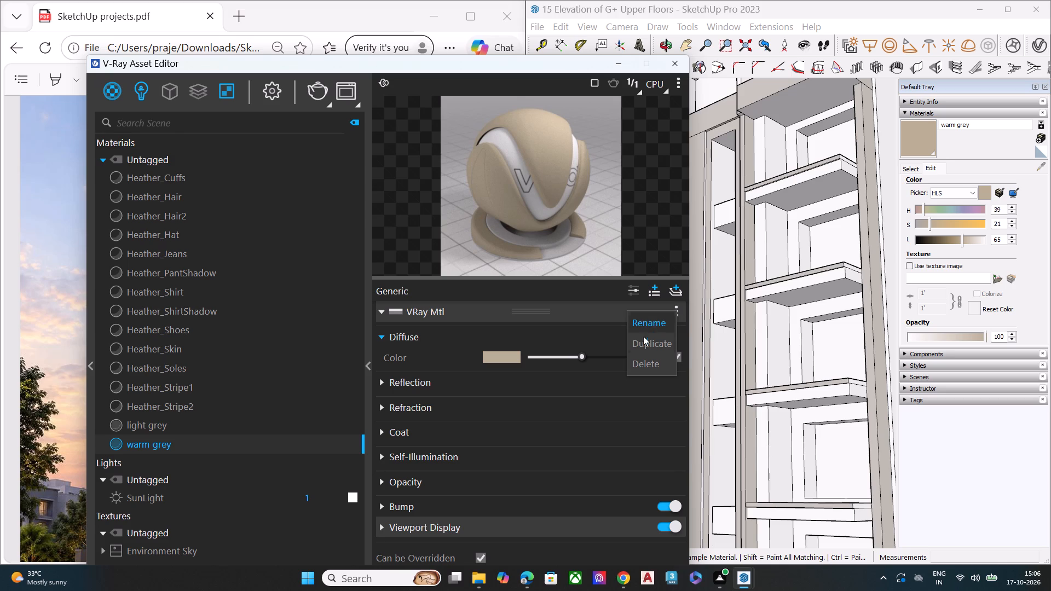
left_click(643, 345)
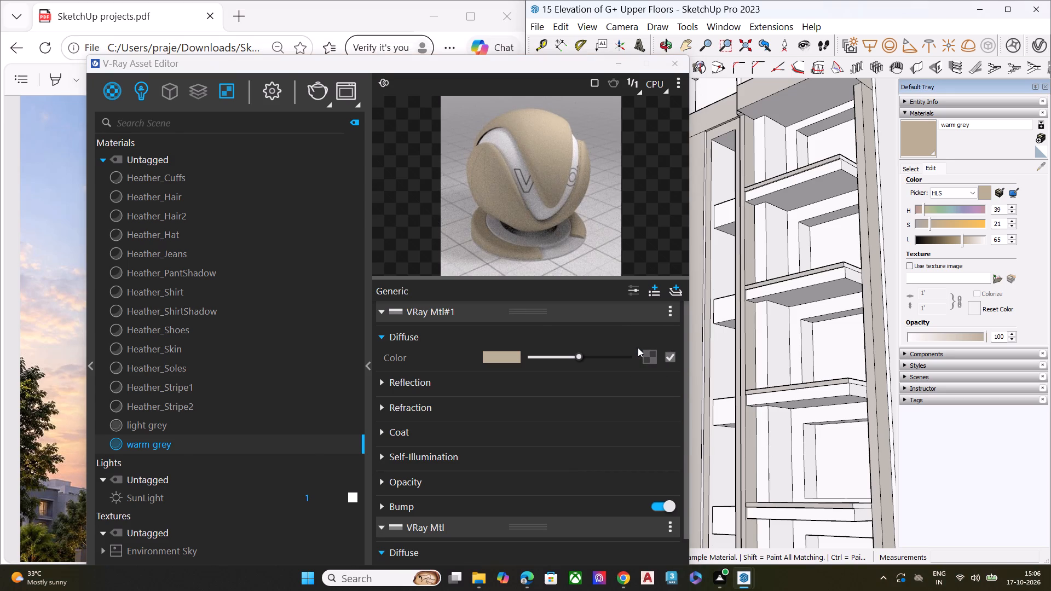
Duplicate the warm grey material in the V-Ray materials list.
right_click_drag(215, 451, 210, 457)
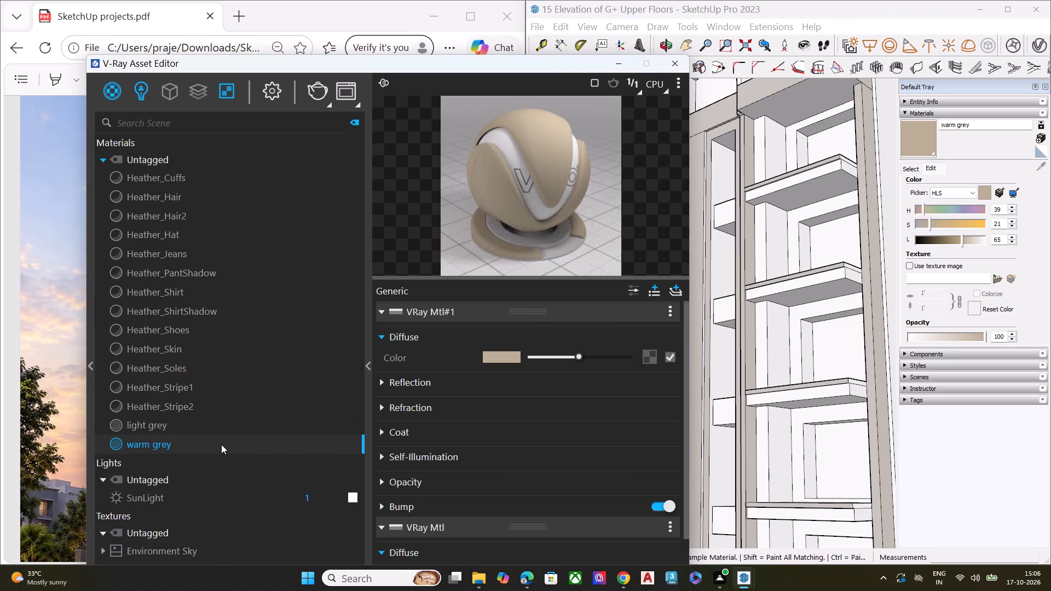
right_click(221, 444)
left_click(269, 352)
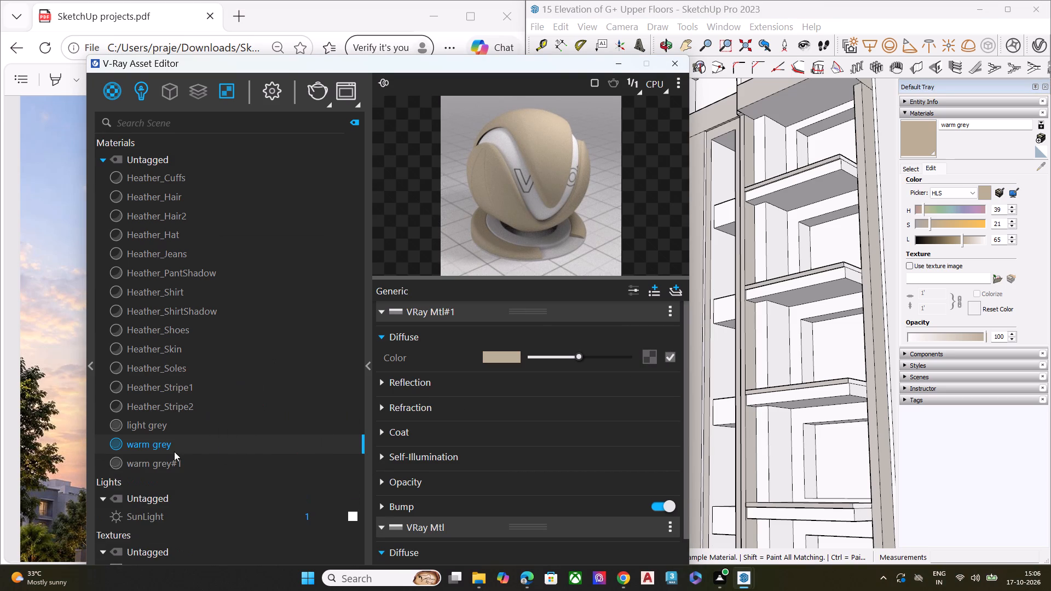
Permanently delete the original warm grey material, keeping its duplicate.
right_click(180, 447)
left_click(212, 398)
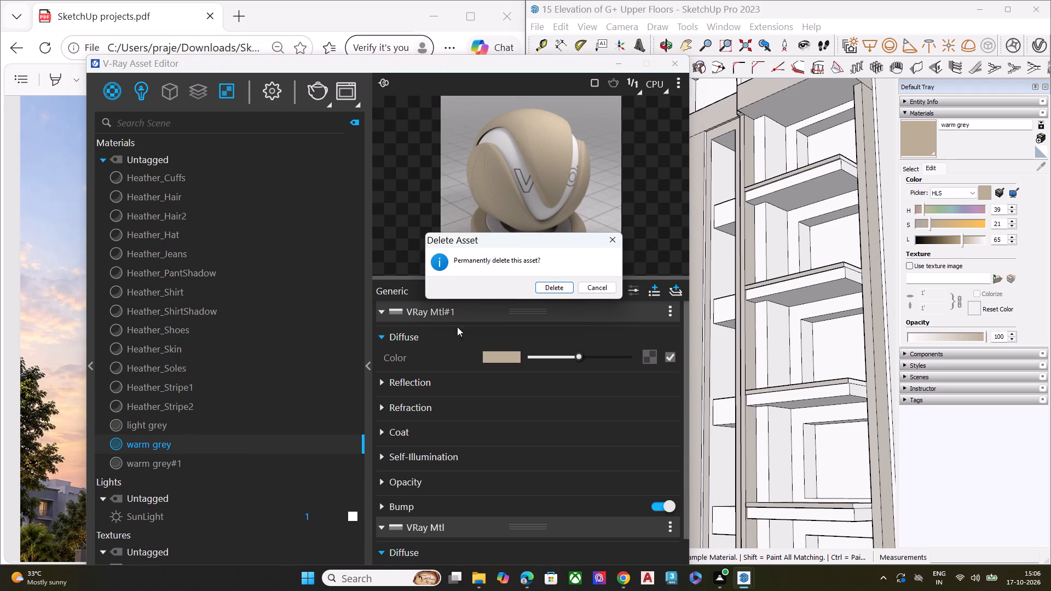
left_click(557, 289)
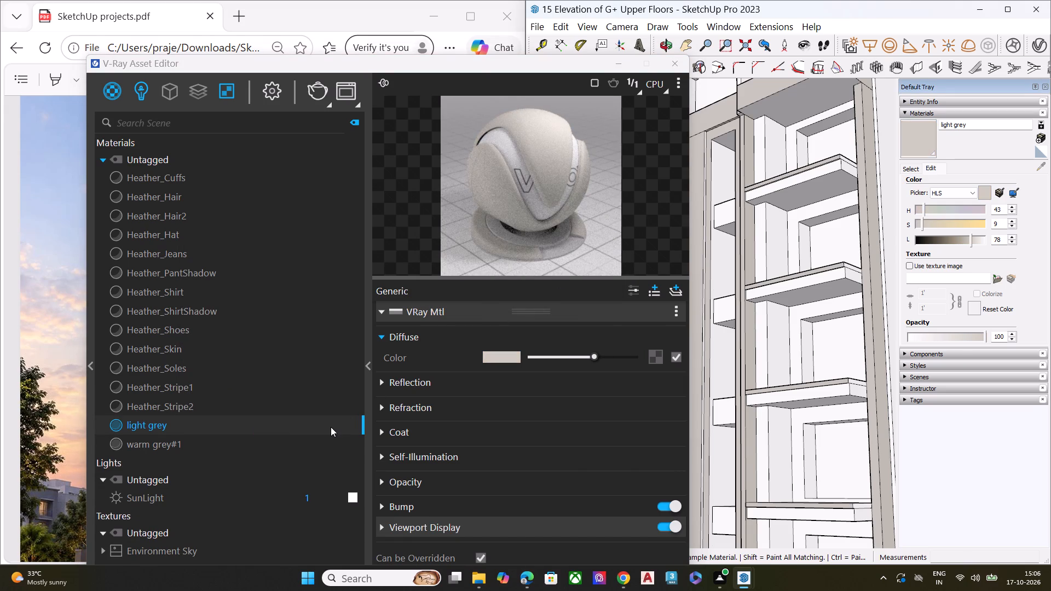
Duplicate the light grey material in the V-Ray materials list.
scroll(821, 292, "down", 7)
middle_click_drag(816, 338, 864, 286)
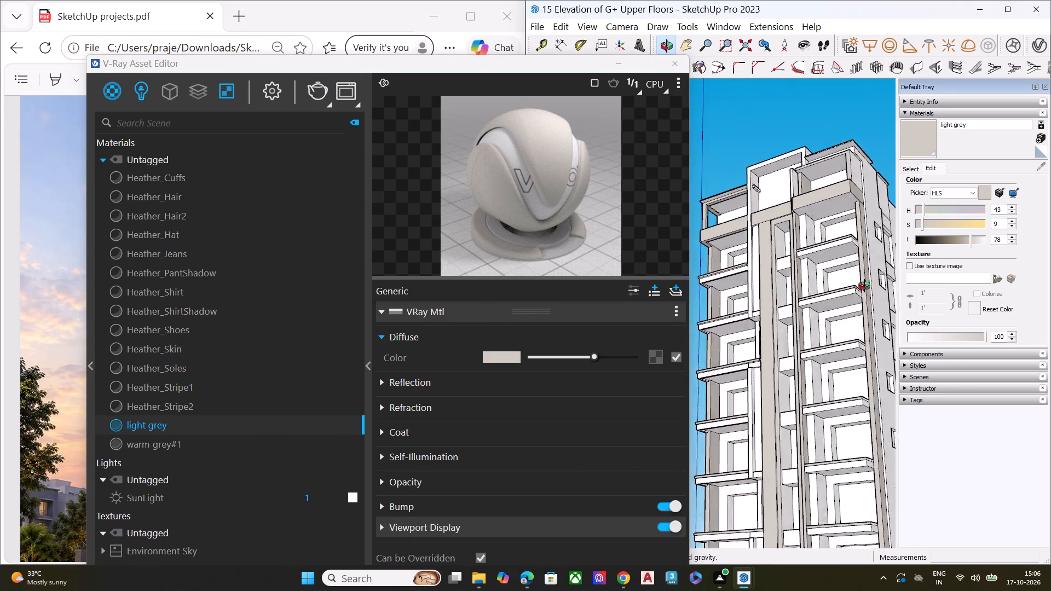
middle_click_drag(864, 286, 806, 449)
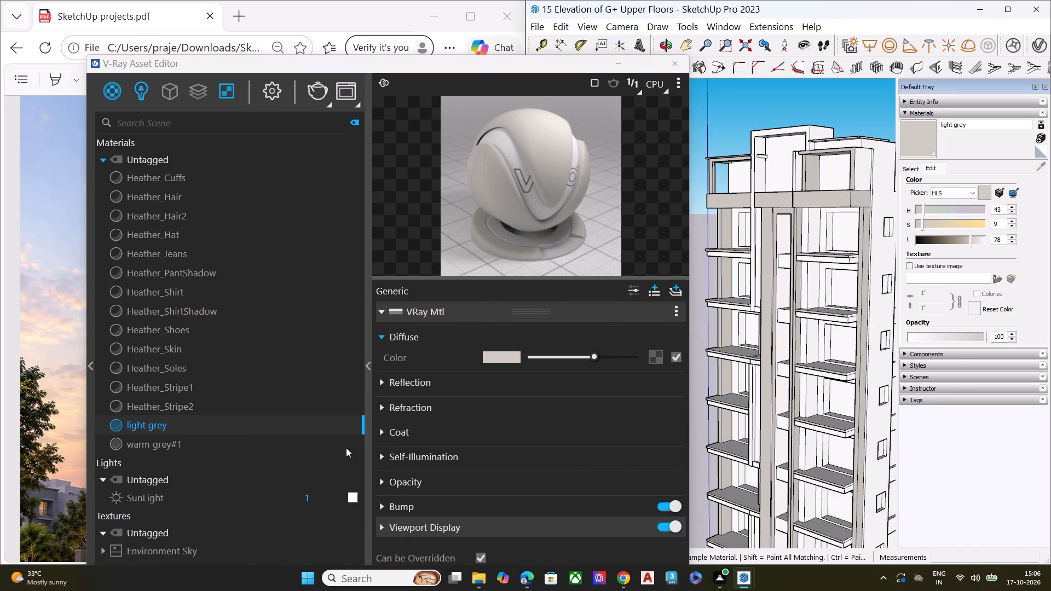
scroll(331, 450, "up", 1)
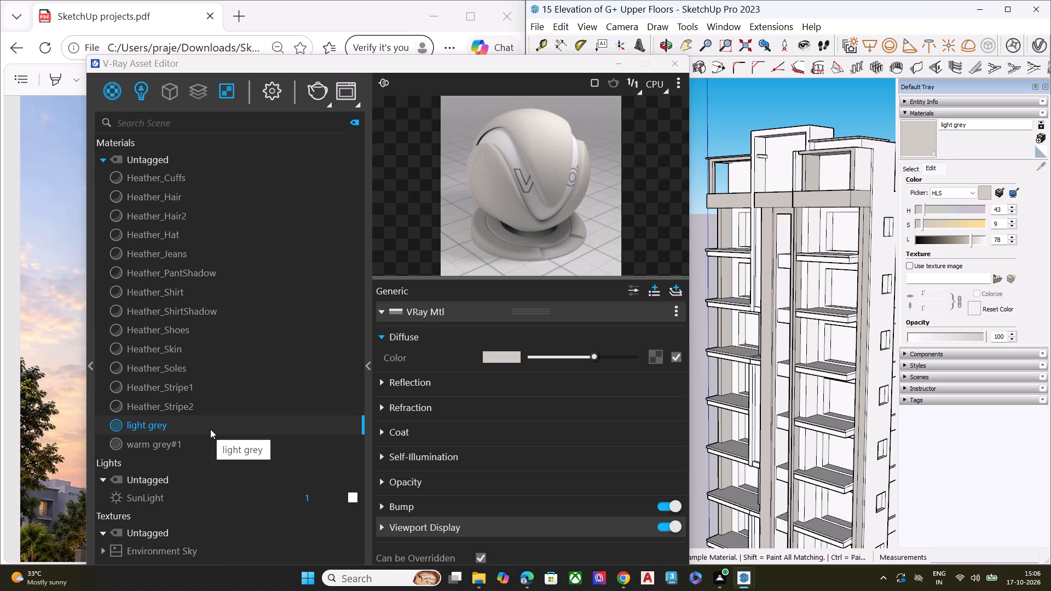
left_click(210, 429)
left_click(154, 445)
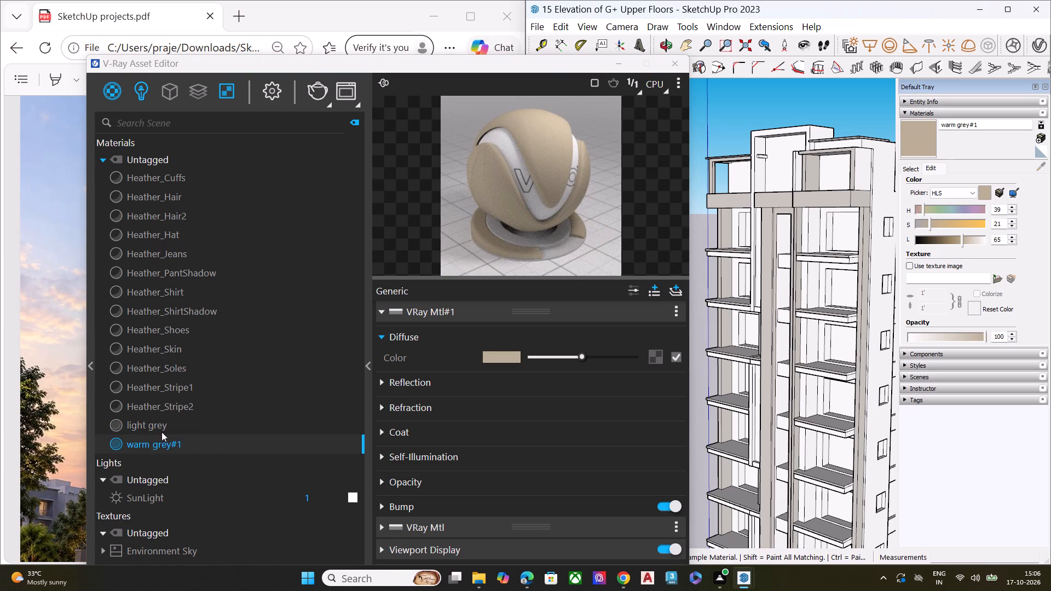
left_click(163, 428)
right_click(163, 428)
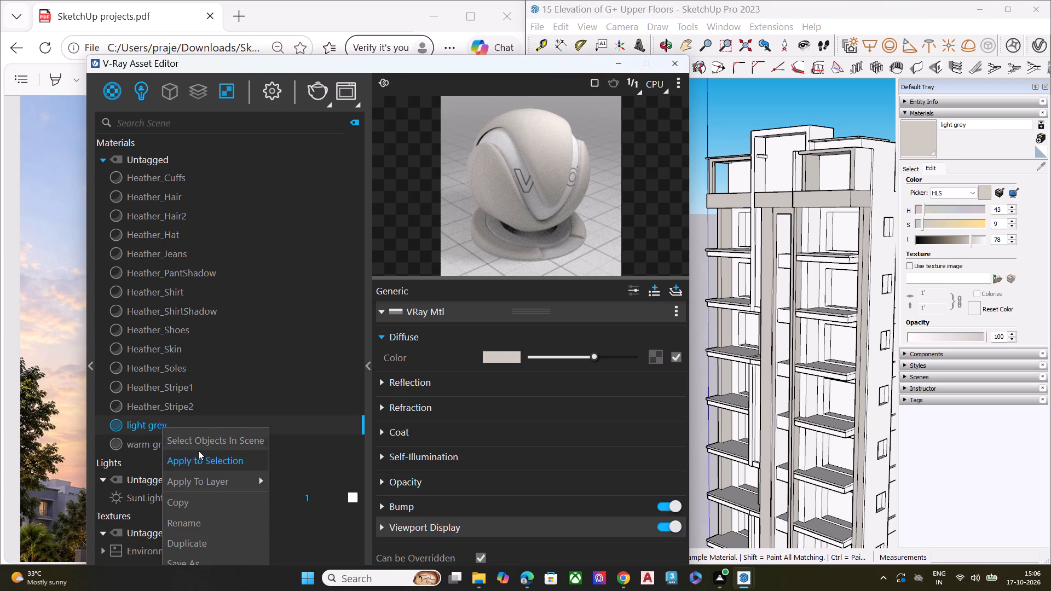
left_click(207, 548)
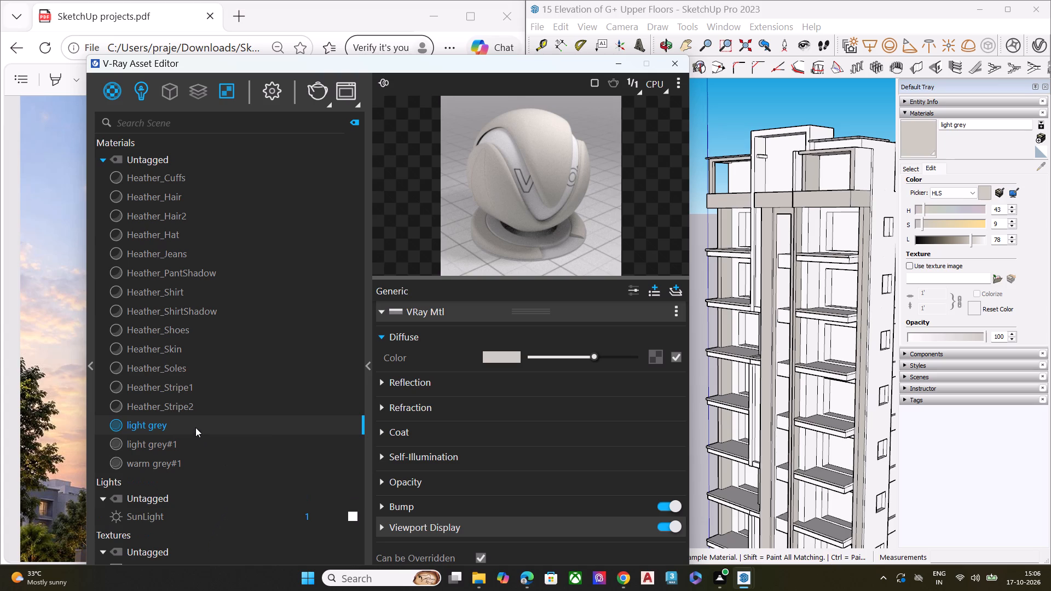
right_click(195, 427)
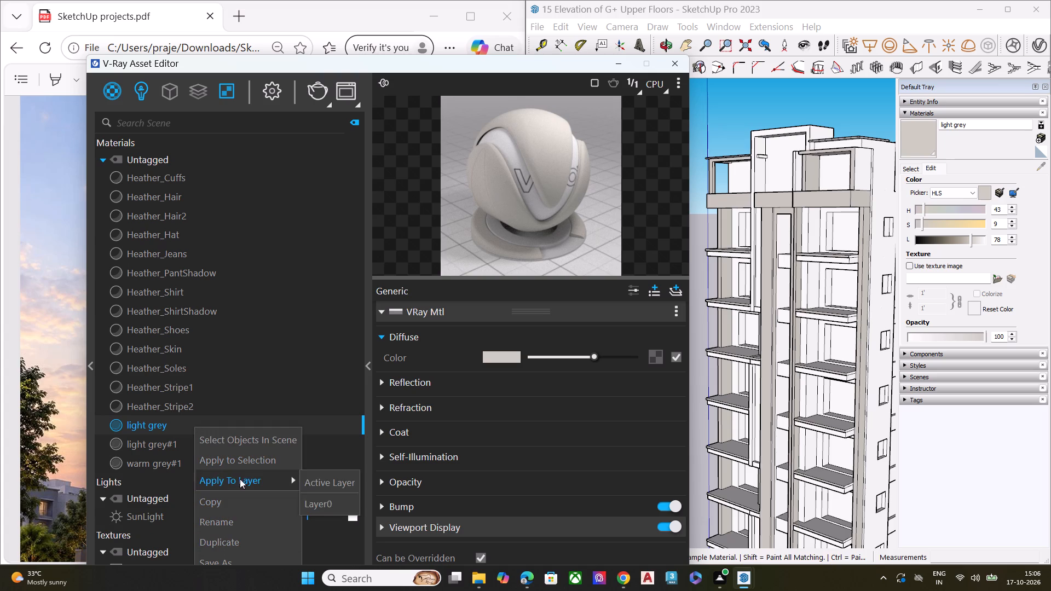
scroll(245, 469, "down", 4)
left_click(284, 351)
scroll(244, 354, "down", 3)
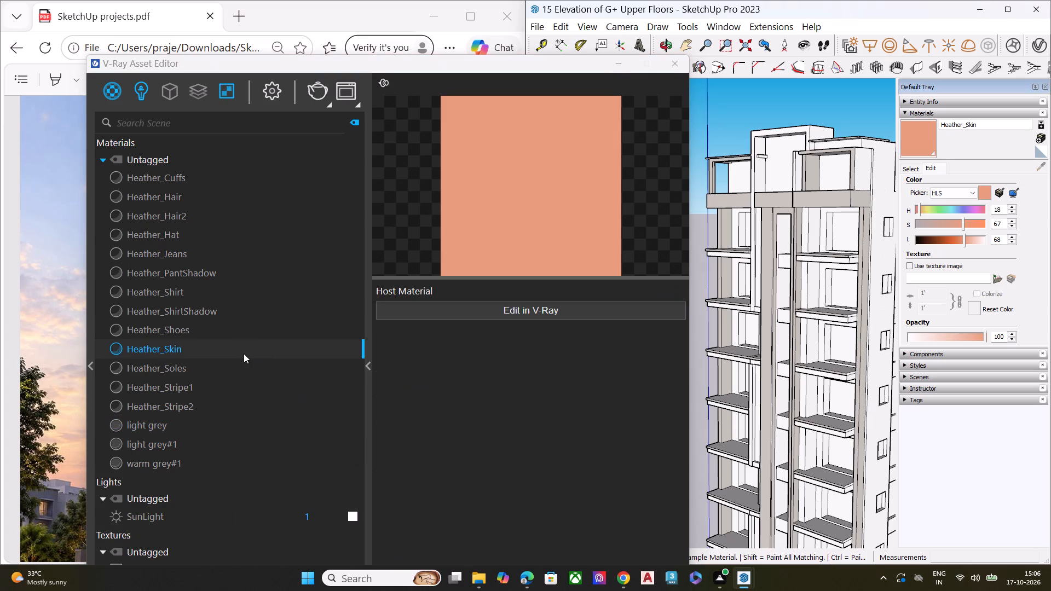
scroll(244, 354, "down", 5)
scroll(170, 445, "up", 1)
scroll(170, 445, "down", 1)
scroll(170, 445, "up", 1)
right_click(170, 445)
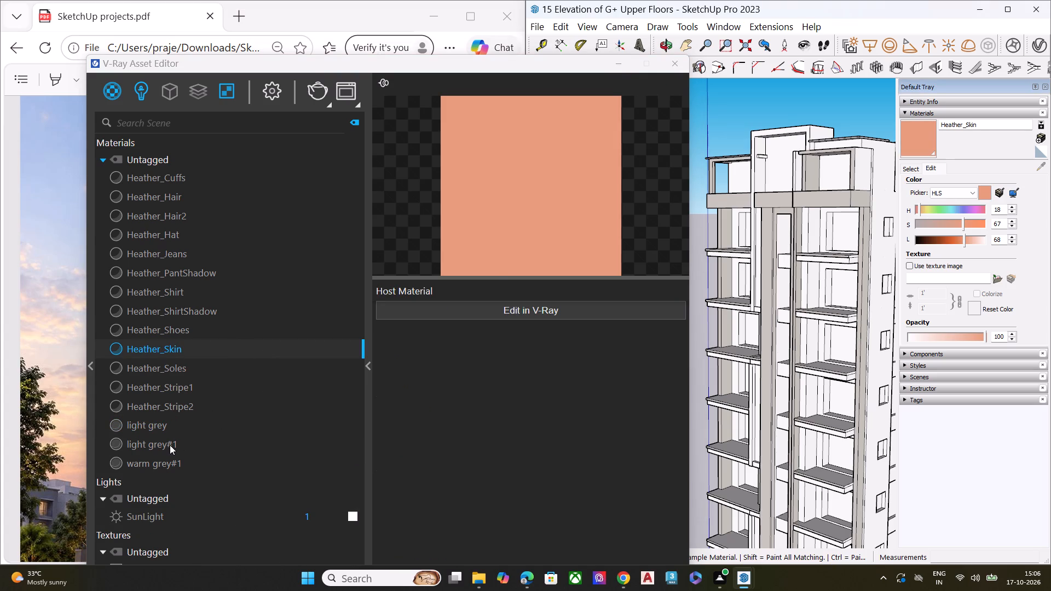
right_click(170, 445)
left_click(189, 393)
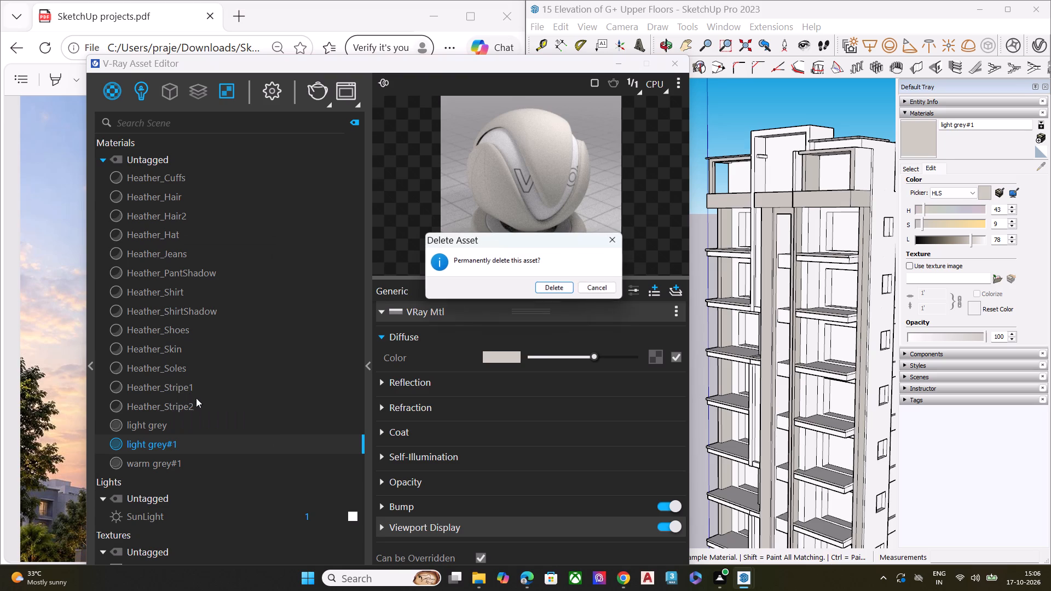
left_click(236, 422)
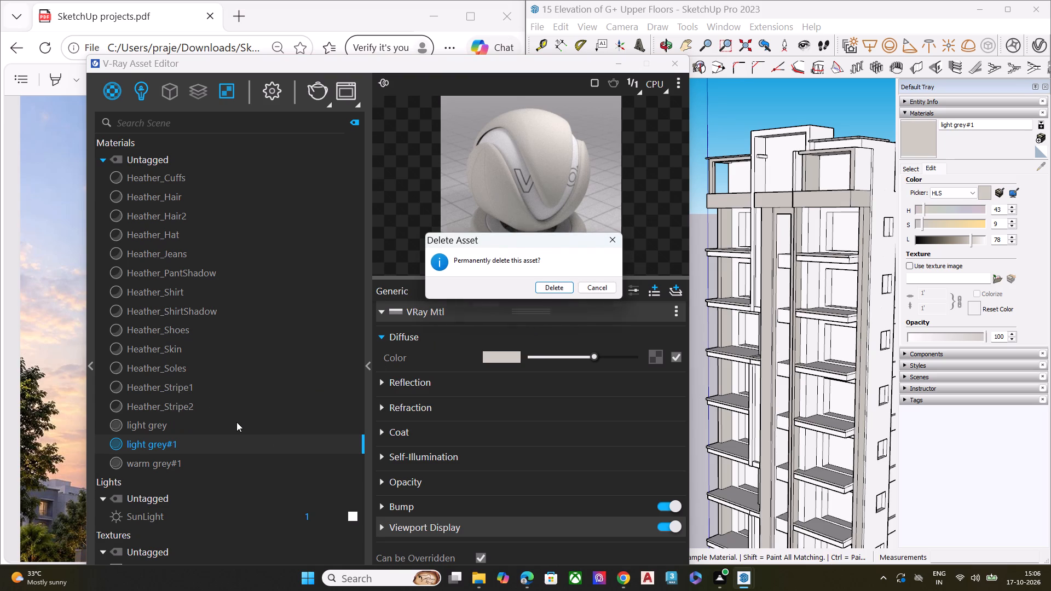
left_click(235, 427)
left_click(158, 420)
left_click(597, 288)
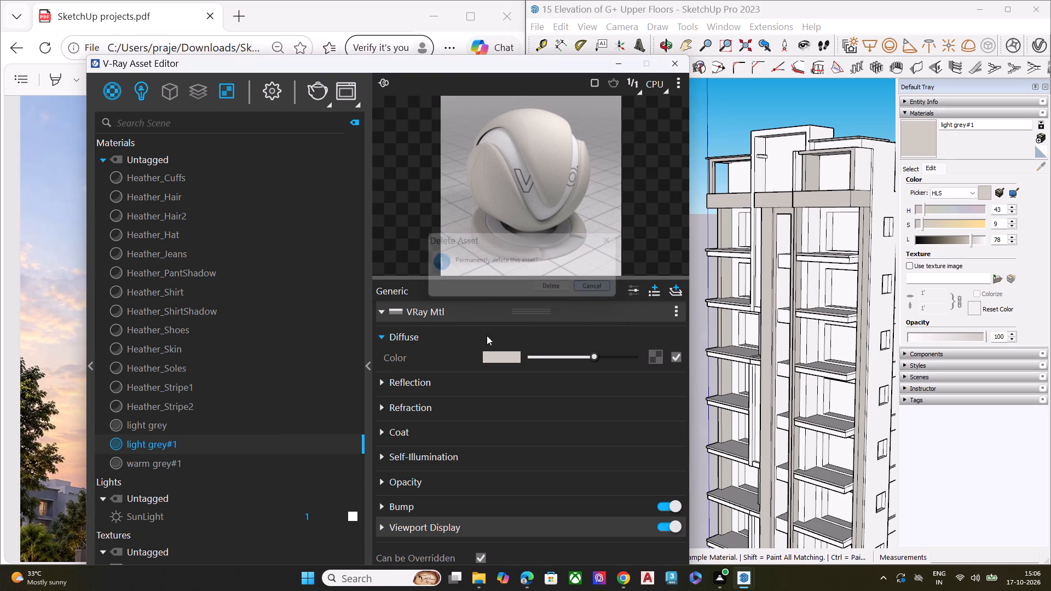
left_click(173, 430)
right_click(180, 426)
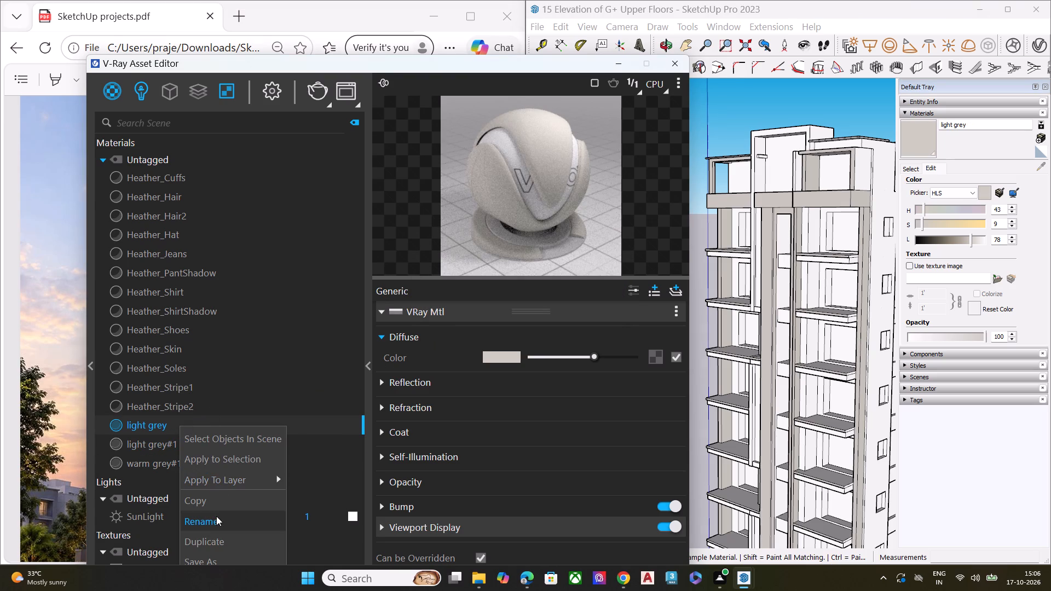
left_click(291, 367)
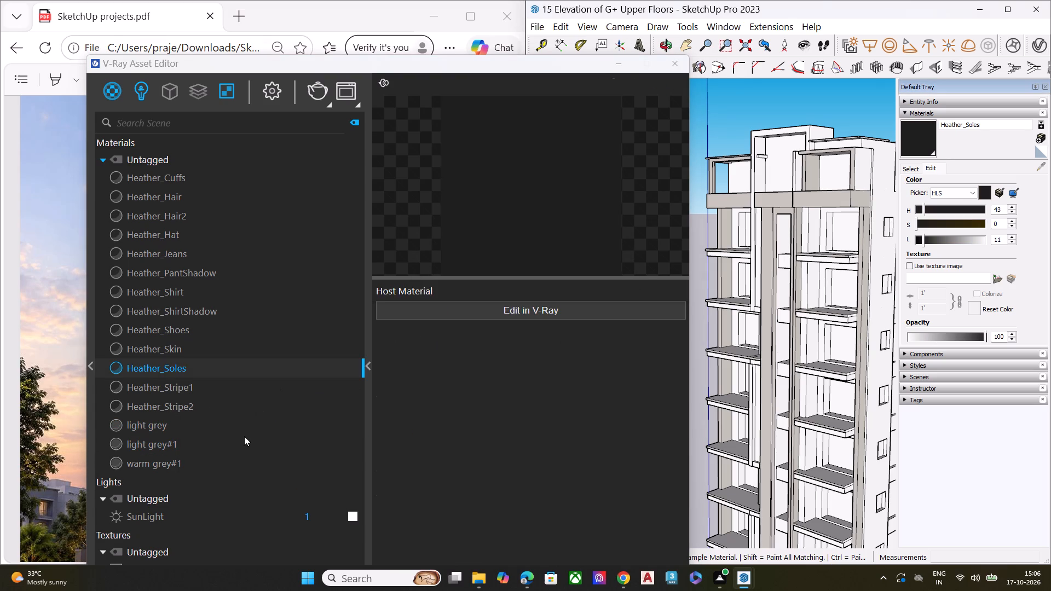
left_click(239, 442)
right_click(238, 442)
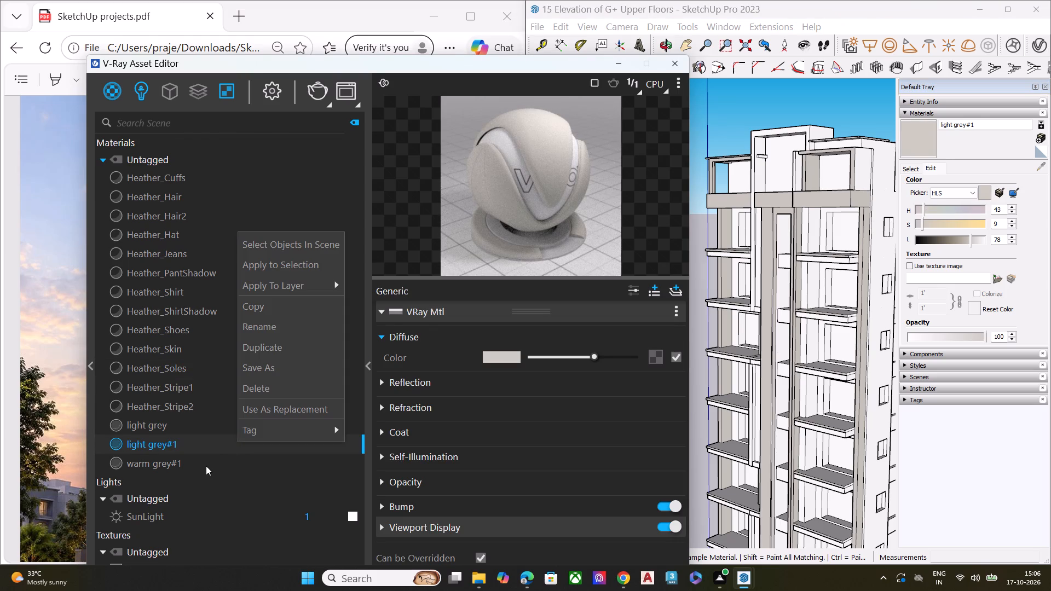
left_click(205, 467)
Permanently delete the original light grey material, keeping its duplicate.
left_click_drag(494, 64, 451, 0)
left_click(151, 372)
right_click(151, 372)
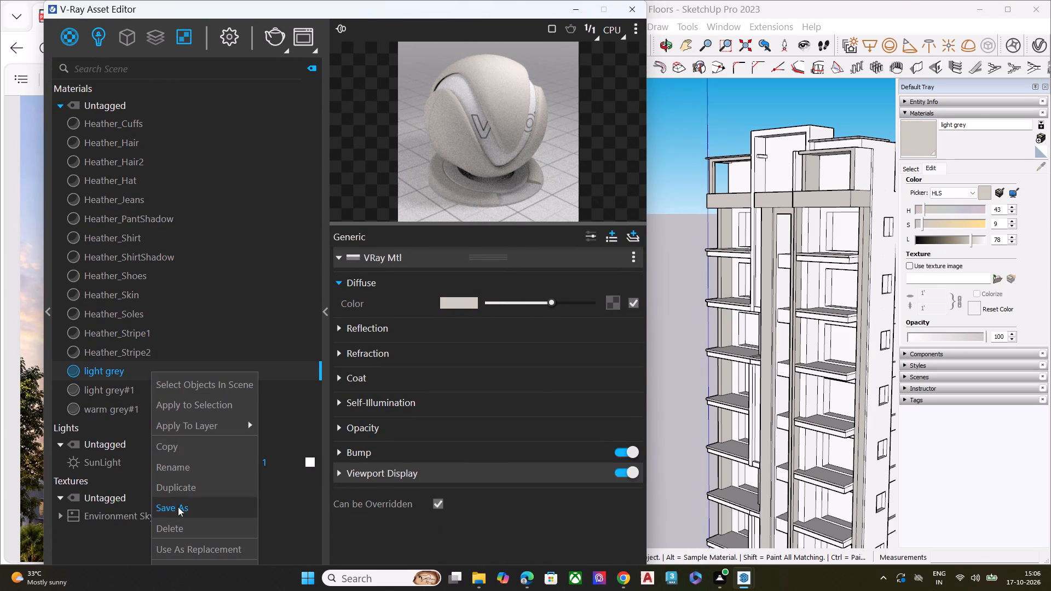
left_click(177, 530)
left_click(553, 289)
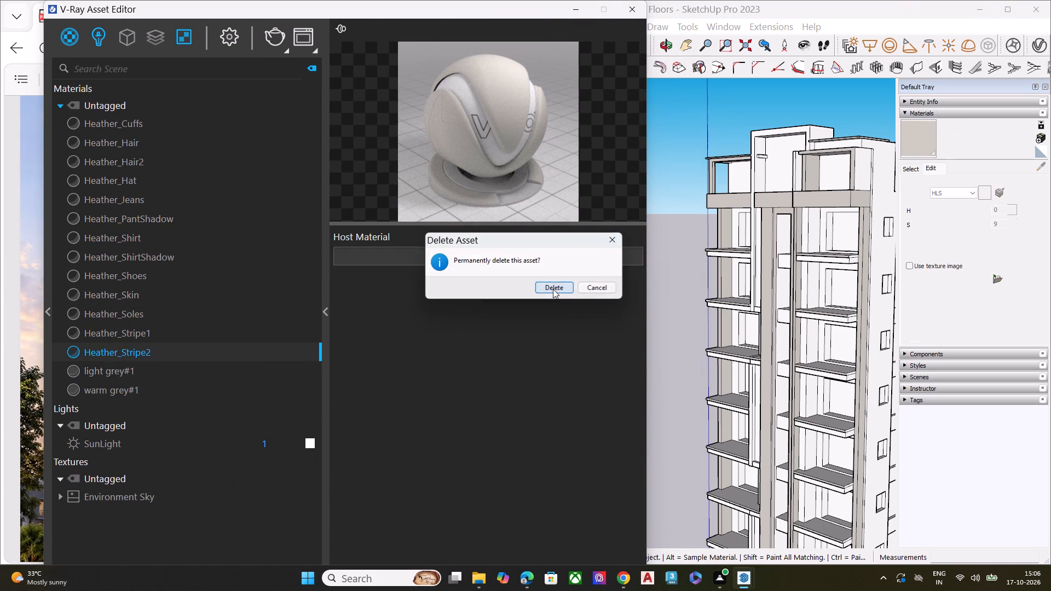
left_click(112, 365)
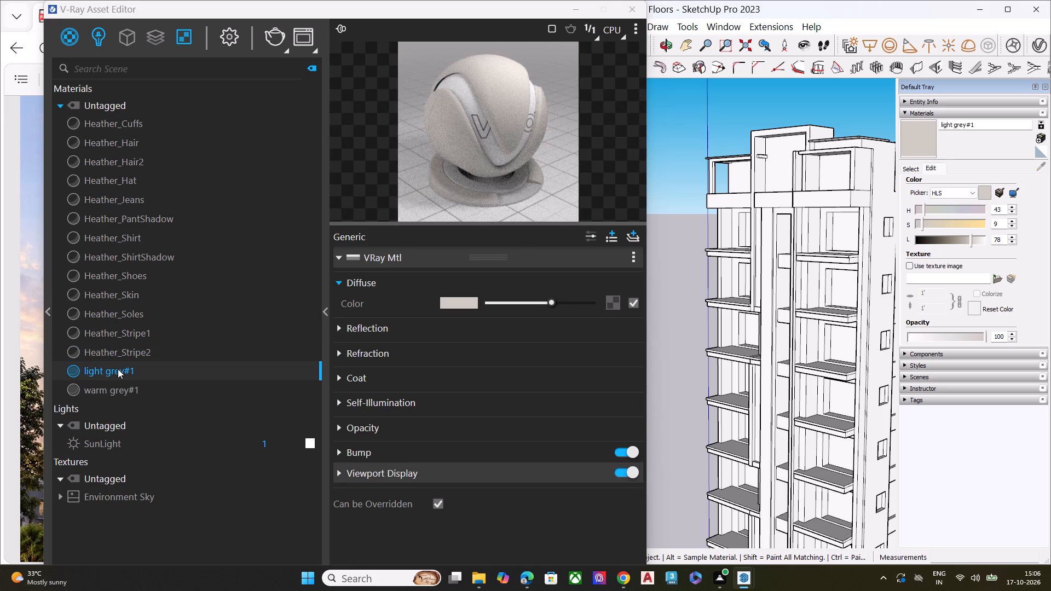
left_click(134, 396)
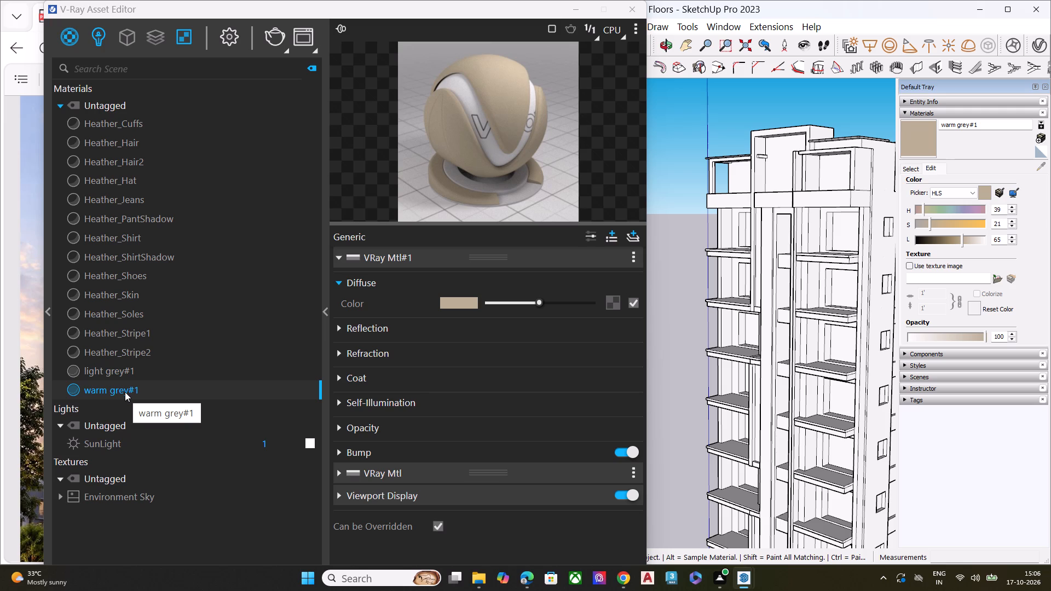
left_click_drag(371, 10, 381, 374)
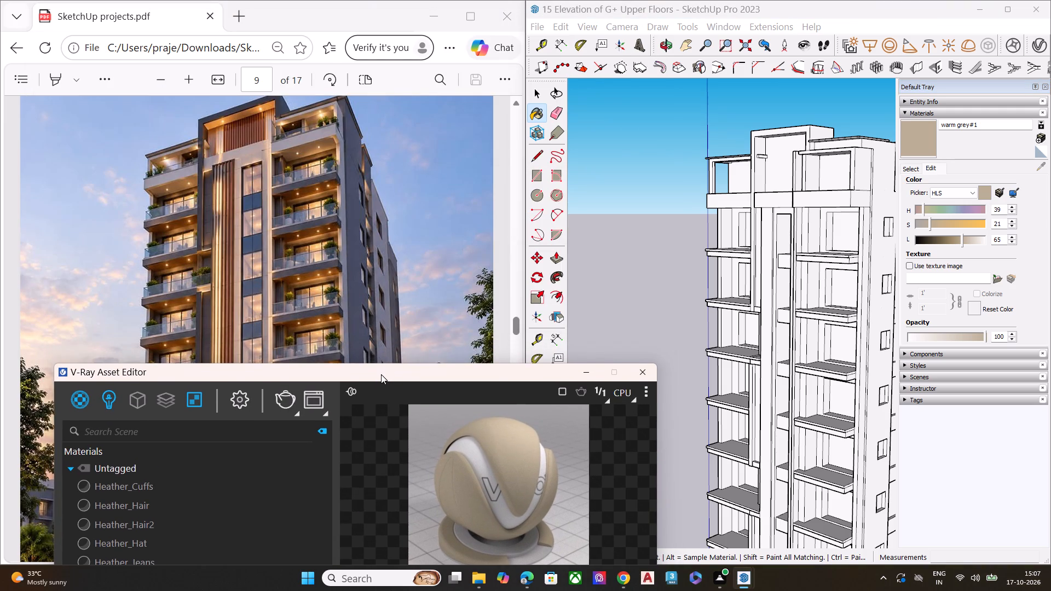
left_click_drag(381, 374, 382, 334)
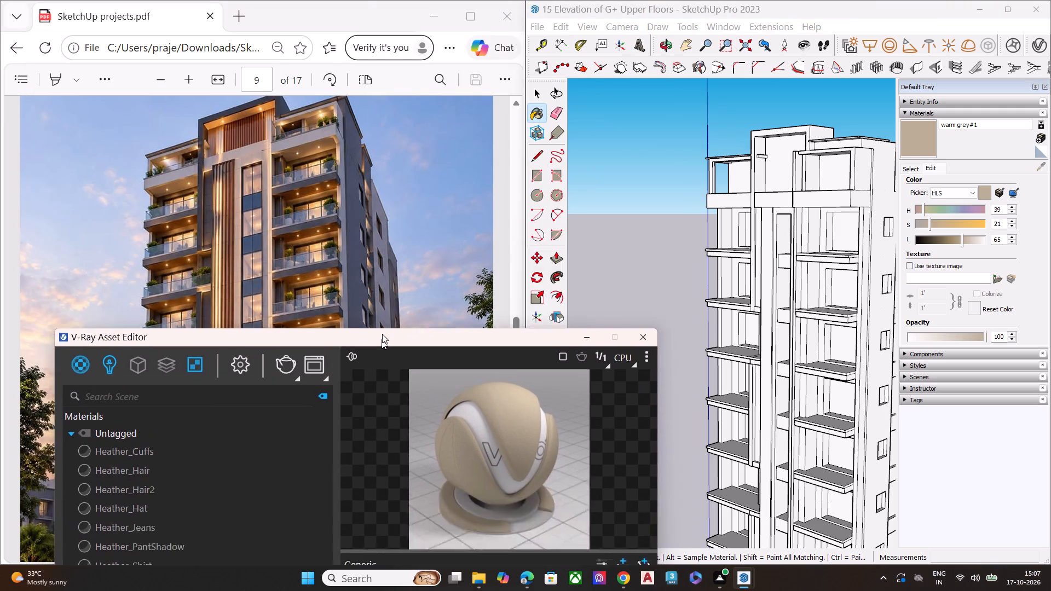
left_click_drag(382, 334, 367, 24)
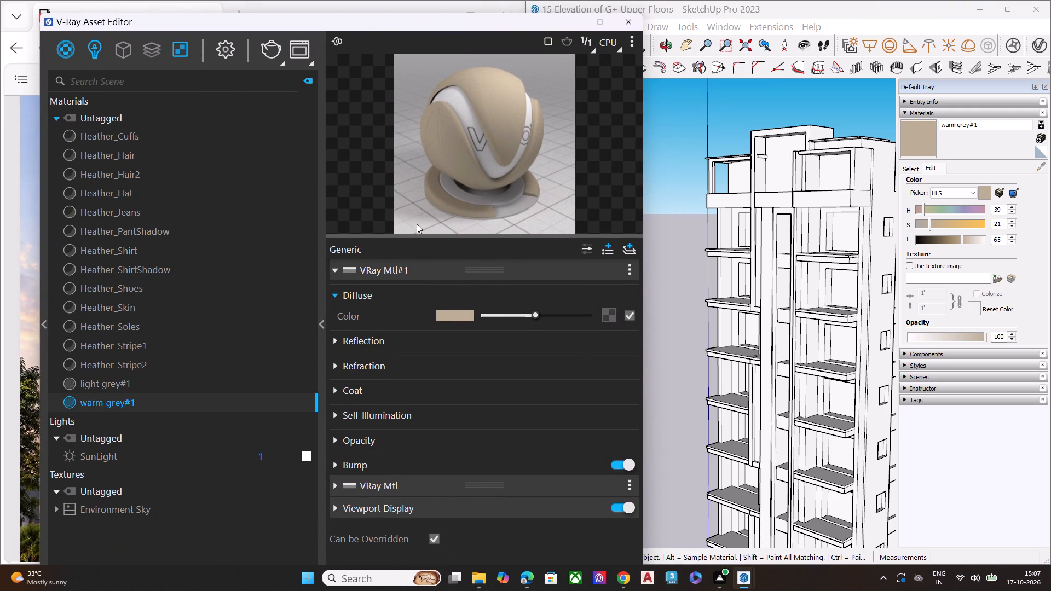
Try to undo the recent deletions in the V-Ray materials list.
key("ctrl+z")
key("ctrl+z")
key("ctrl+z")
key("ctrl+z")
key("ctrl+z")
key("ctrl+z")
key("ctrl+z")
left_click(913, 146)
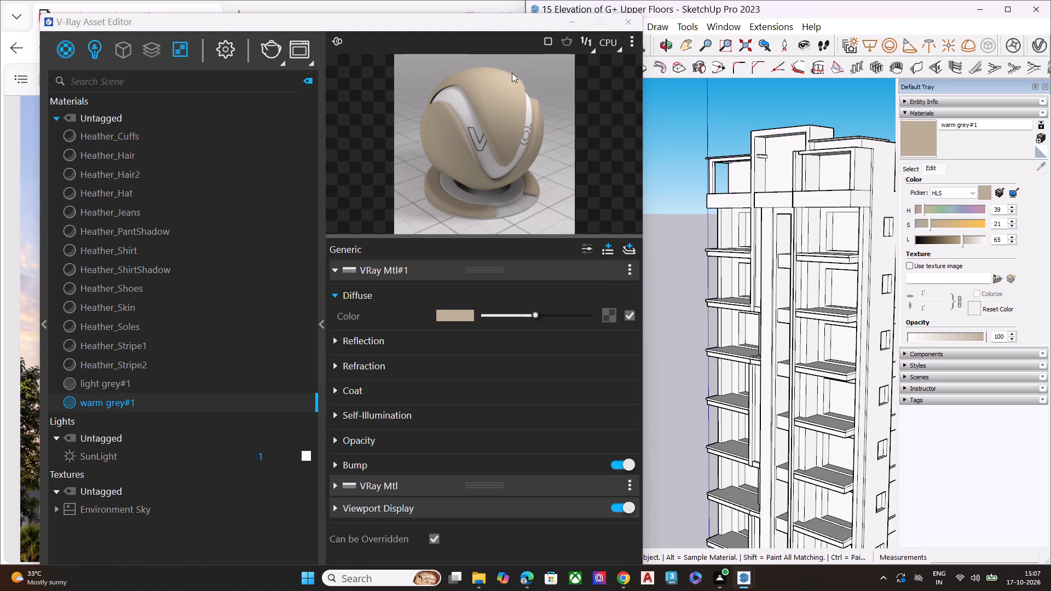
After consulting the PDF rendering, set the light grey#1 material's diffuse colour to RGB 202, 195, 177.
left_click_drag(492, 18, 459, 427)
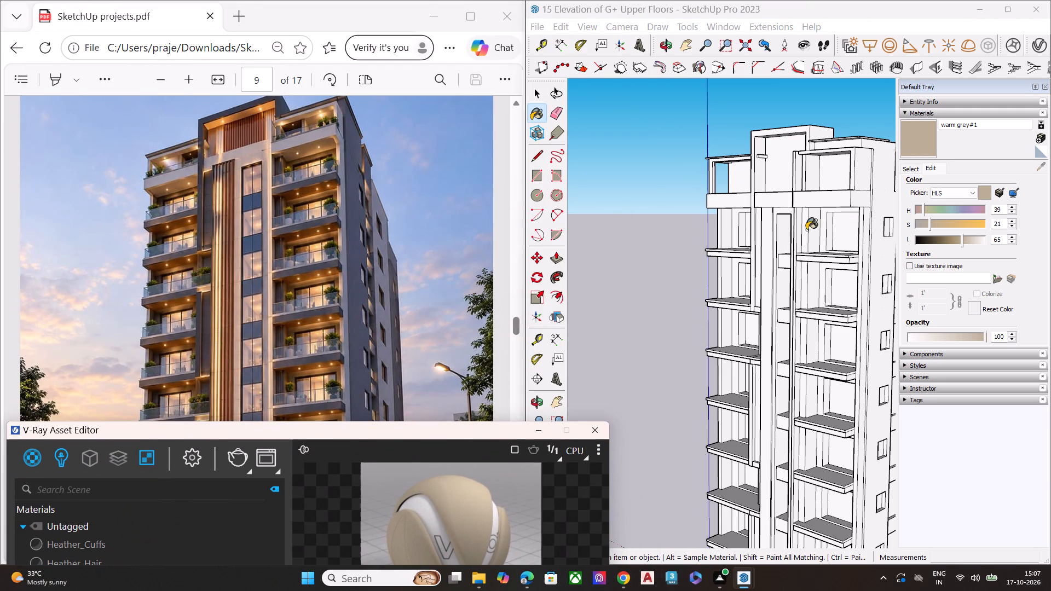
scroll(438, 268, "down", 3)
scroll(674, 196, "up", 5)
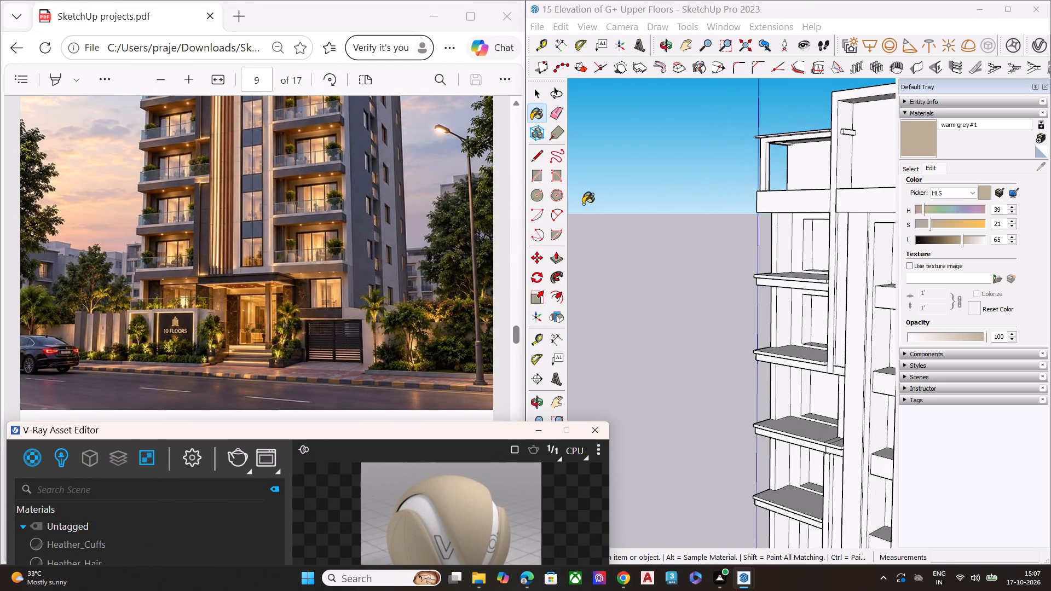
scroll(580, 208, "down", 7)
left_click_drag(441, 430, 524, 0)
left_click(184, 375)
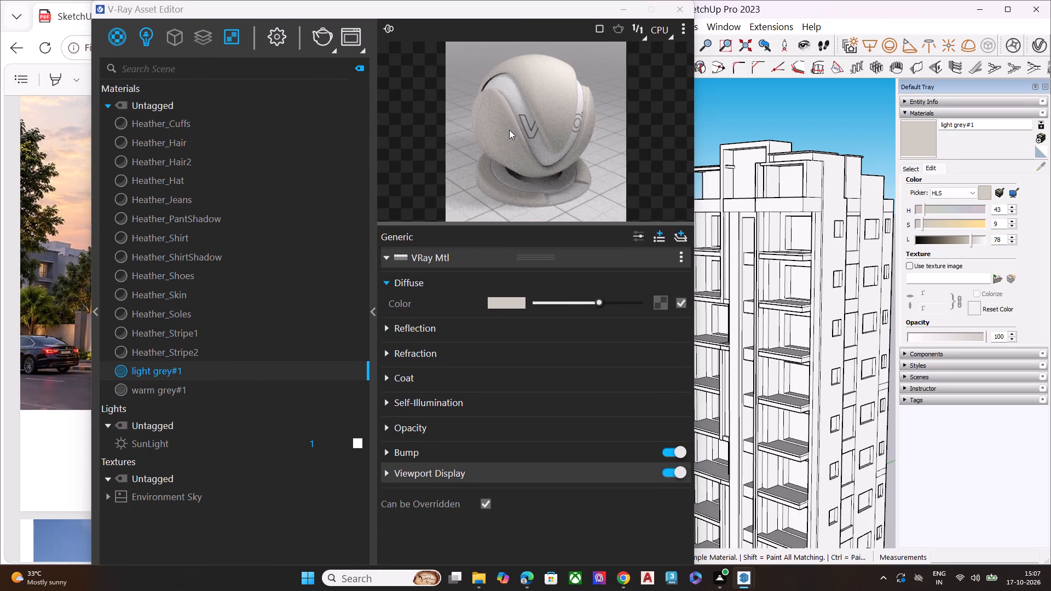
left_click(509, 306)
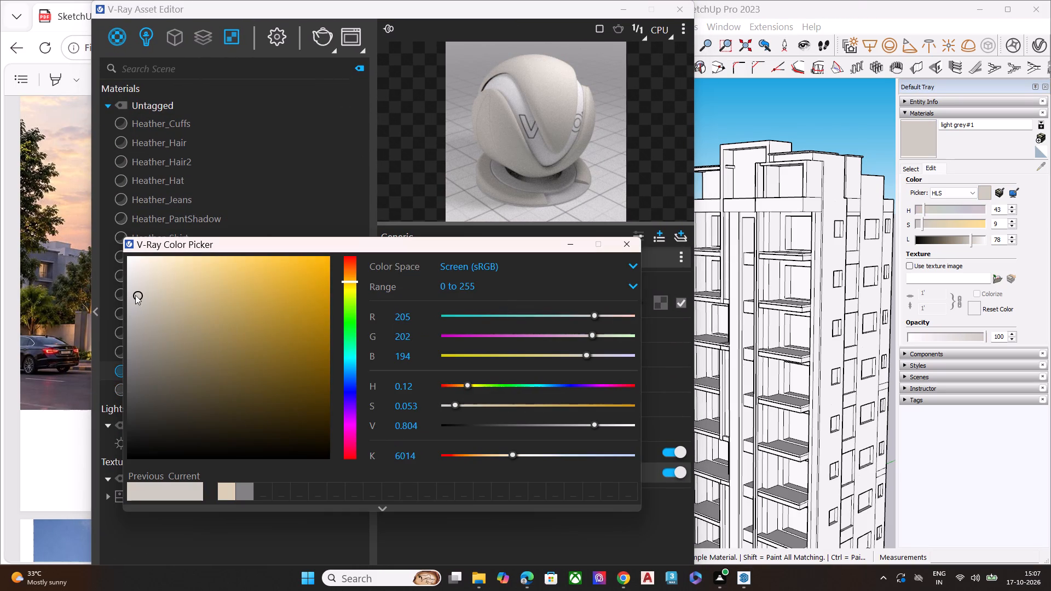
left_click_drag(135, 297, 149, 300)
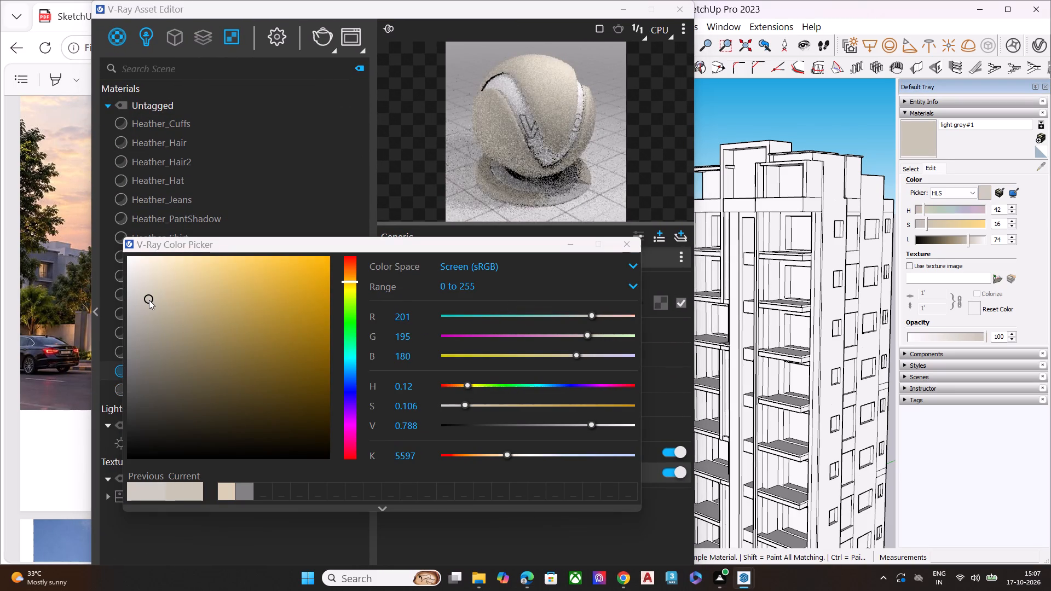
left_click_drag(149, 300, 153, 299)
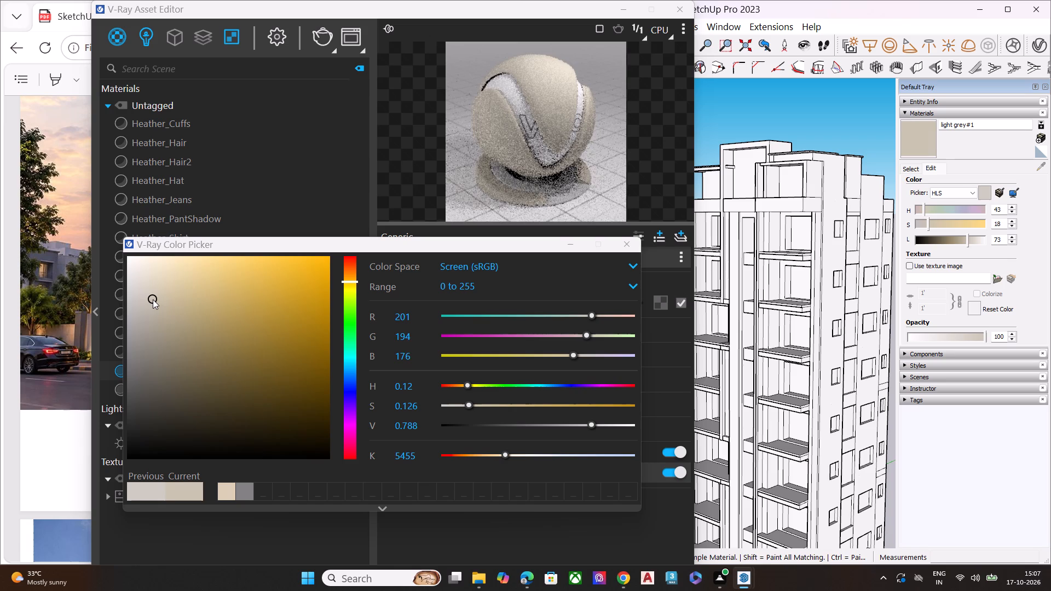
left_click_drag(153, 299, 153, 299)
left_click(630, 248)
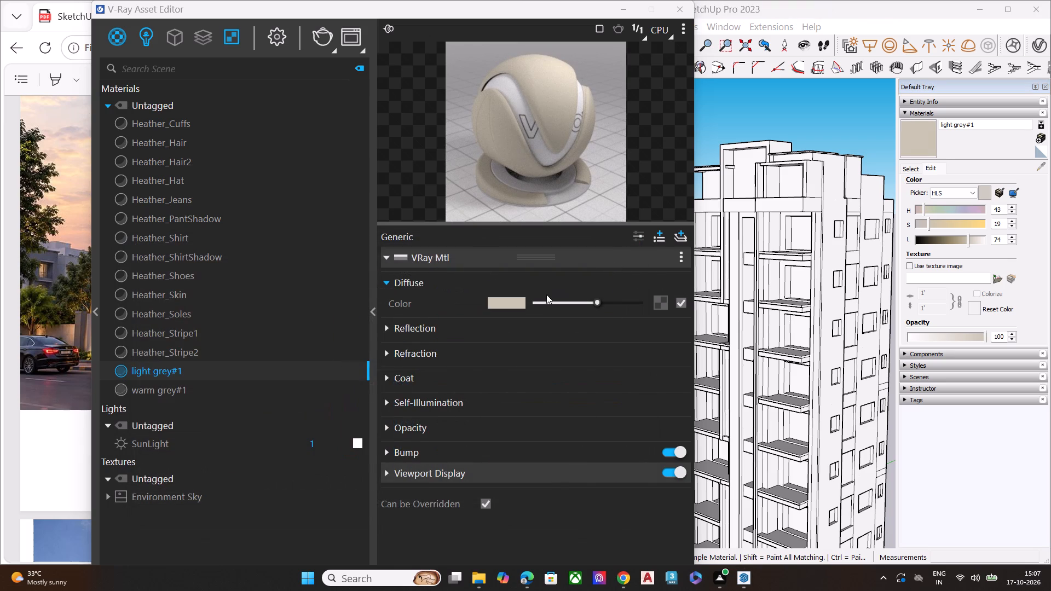
Compare light grey#1 with warm grey#1, set light grey#1's diffuse colour to RGB 204, 199, 185, and close the V-Ray Asset Editor.
left_click(923, 146)
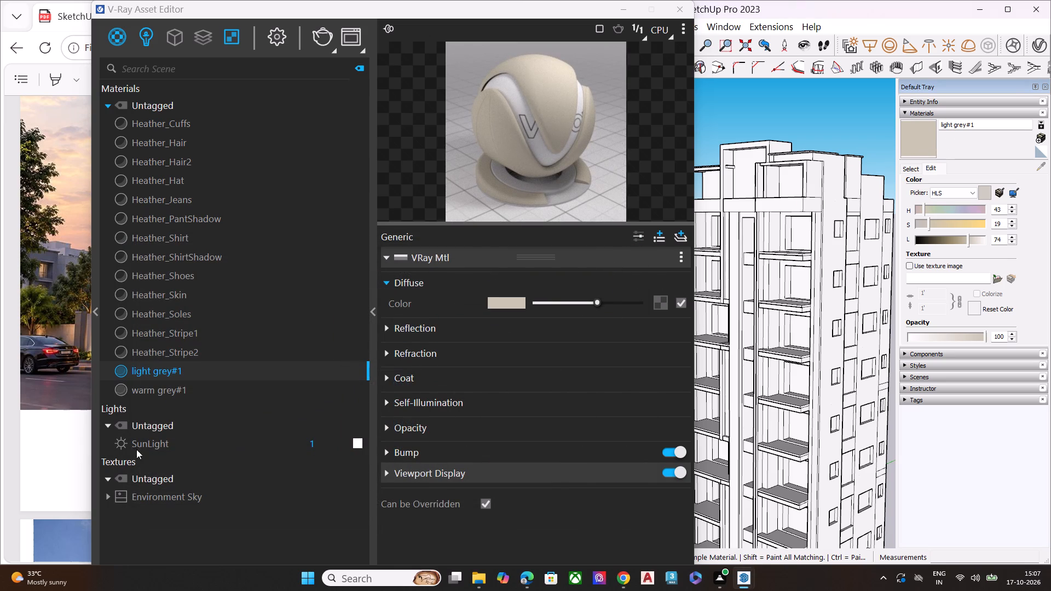
left_click(142, 393)
left_click(153, 374)
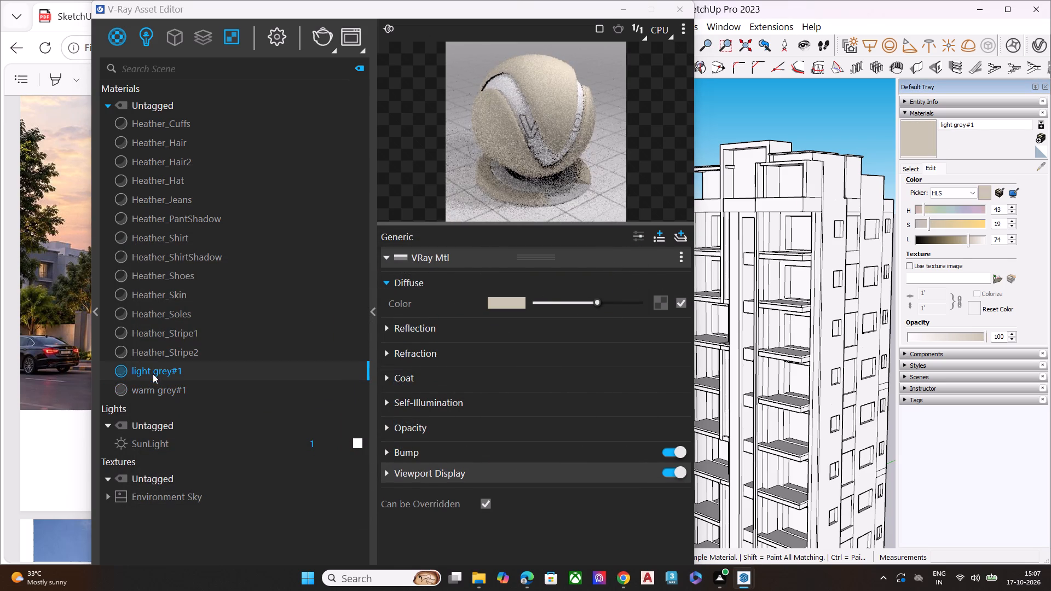
left_click(152, 387)
left_click(158, 367)
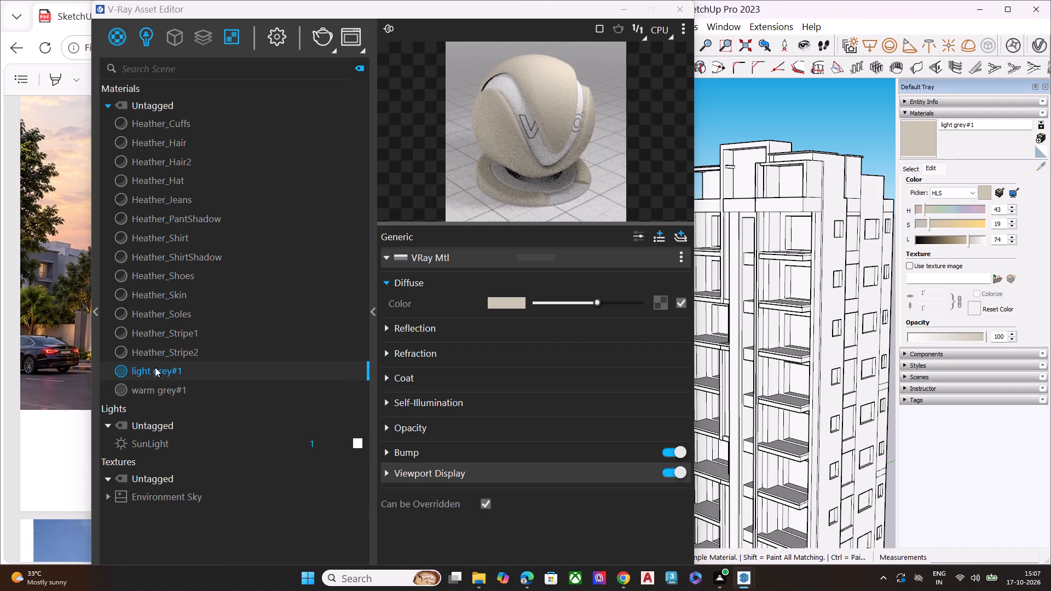
left_click(509, 304)
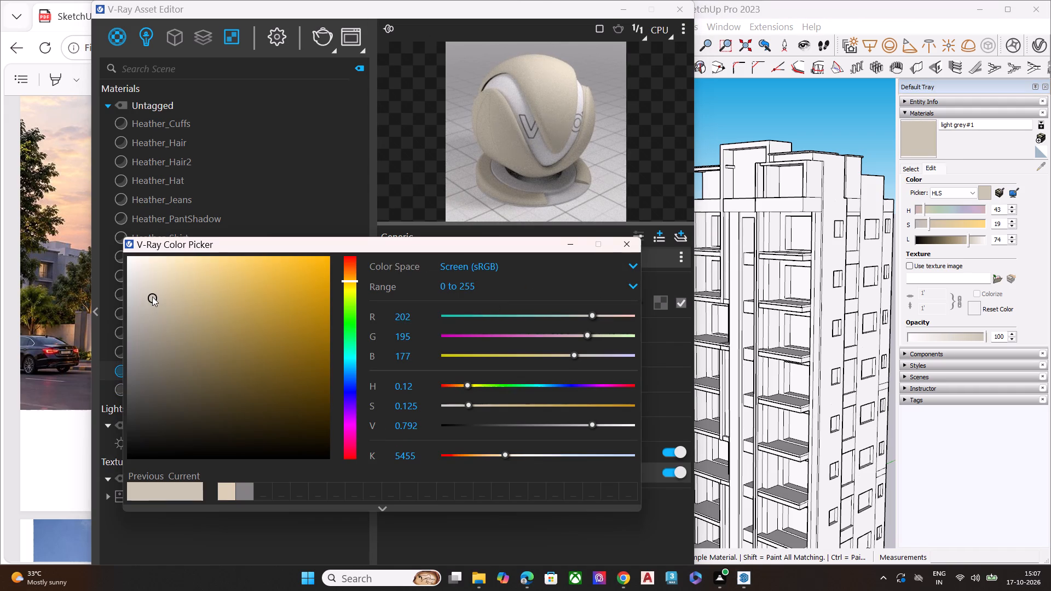
left_click_drag(152, 298, 146, 297)
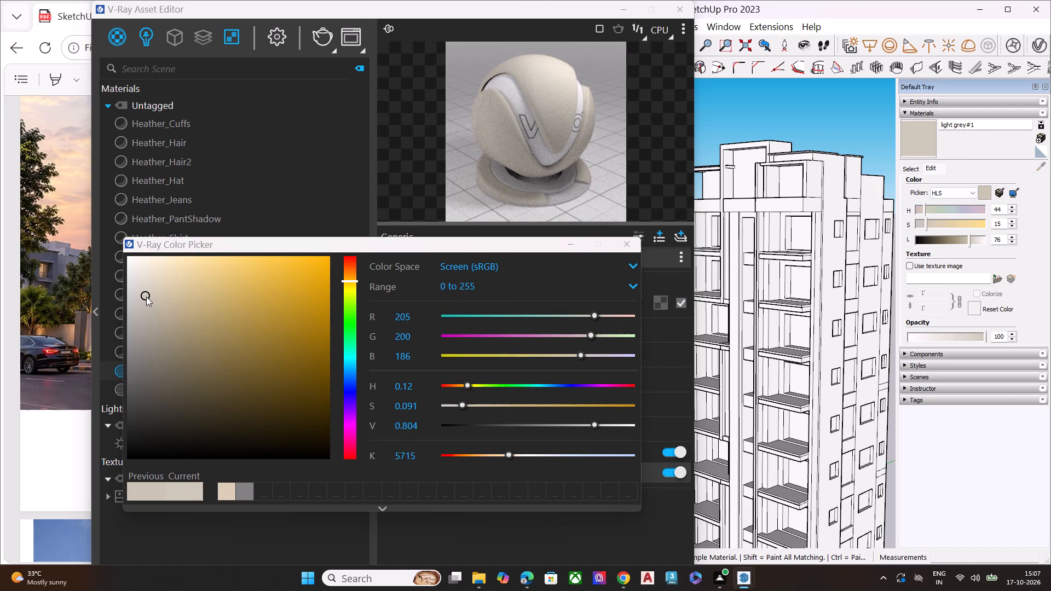
left_click_drag(146, 297, 144, 297)
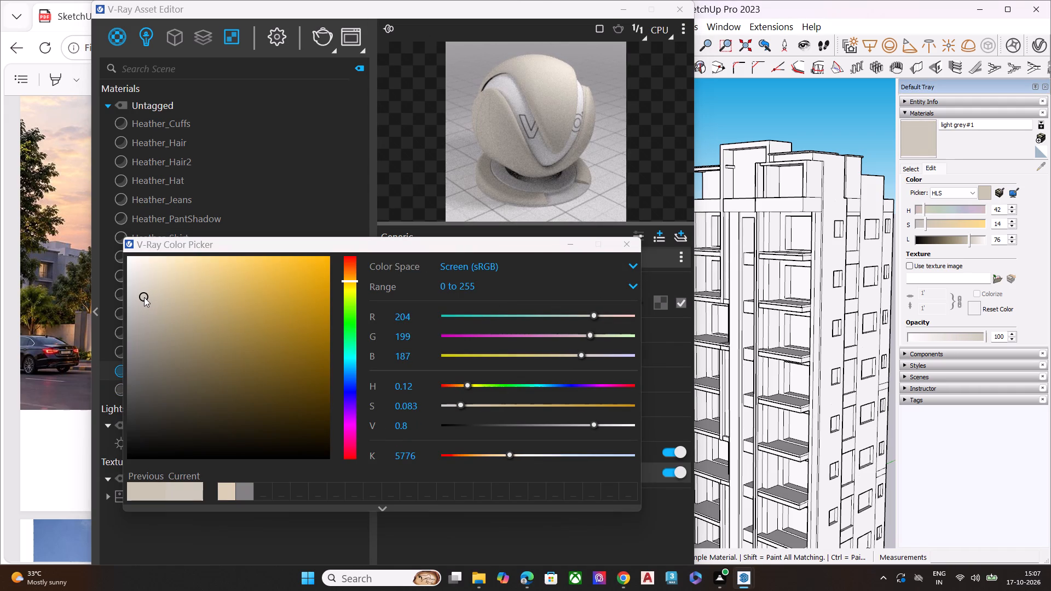
left_click_drag(144, 297, 147, 297)
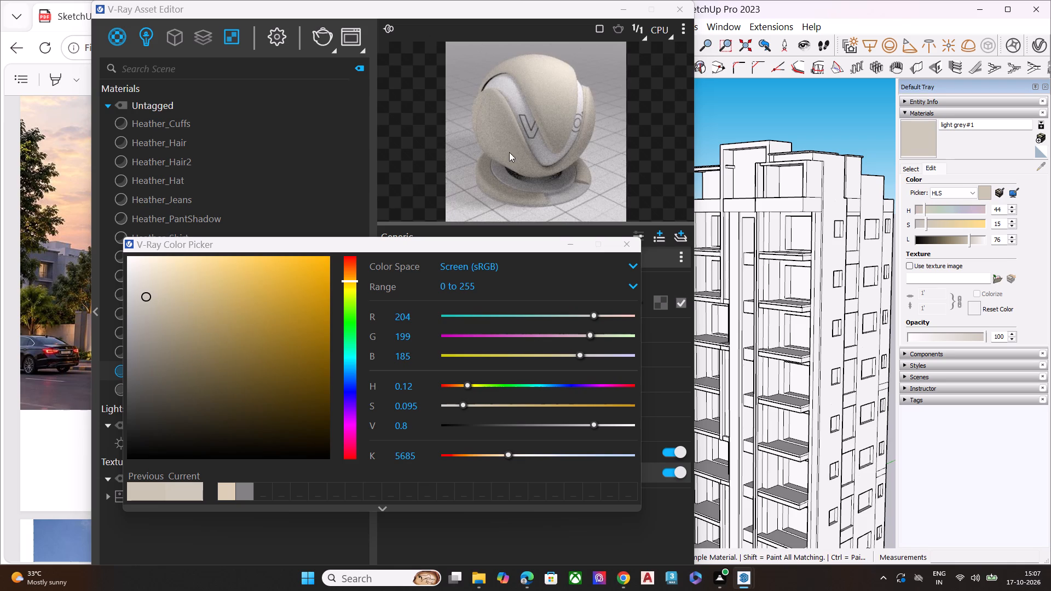
left_click(634, 240)
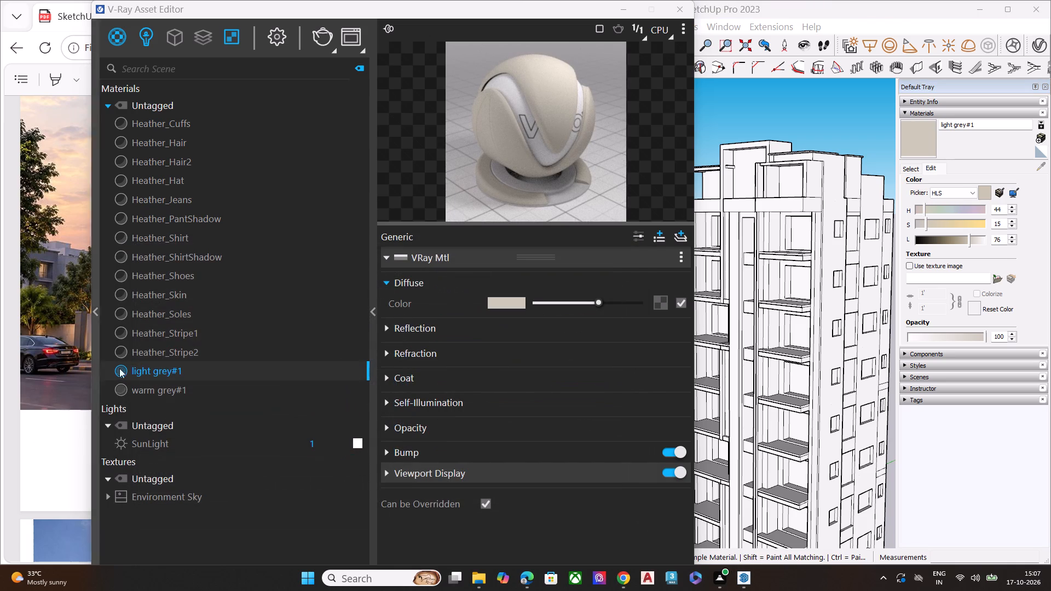
left_click(159, 369)
left_click(674, 8)
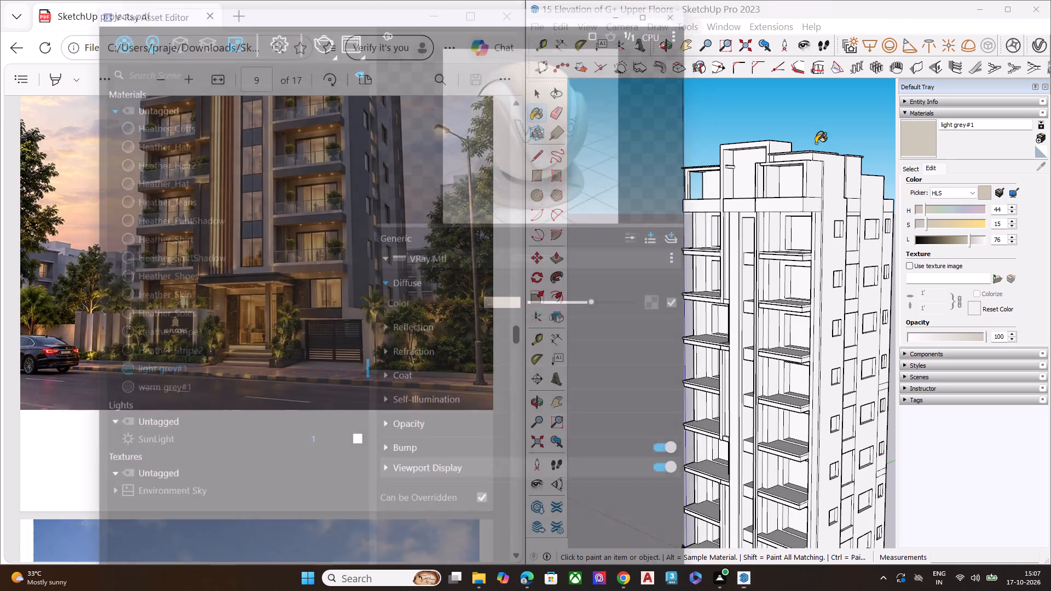
Paint the posts and beams of the rooftop terrace frame above the left-hand balcony stack with light grey#1.
left_click(920, 124)
middle_click_drag(696, 188, 707, 159)
scroll(704, 171, "up", 2)
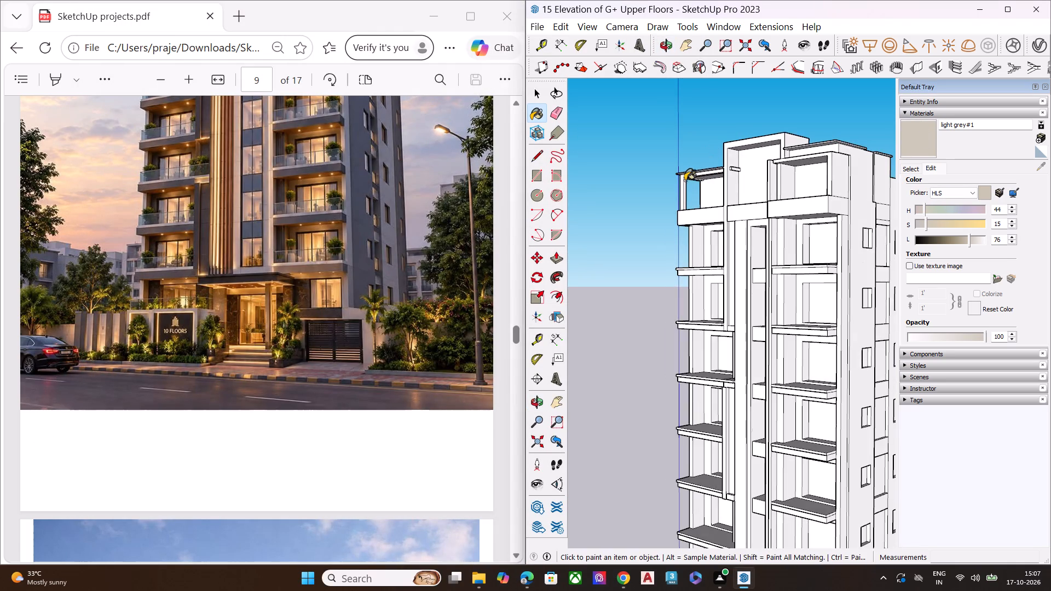
scroll(682, 186, "up", 9)
middle_click_drag(716, 184, 765, 138)
scroll(765, 138, "up", 1)
scroll(749, 148, "down", 1)
scroll(692, 163, "up", 4)
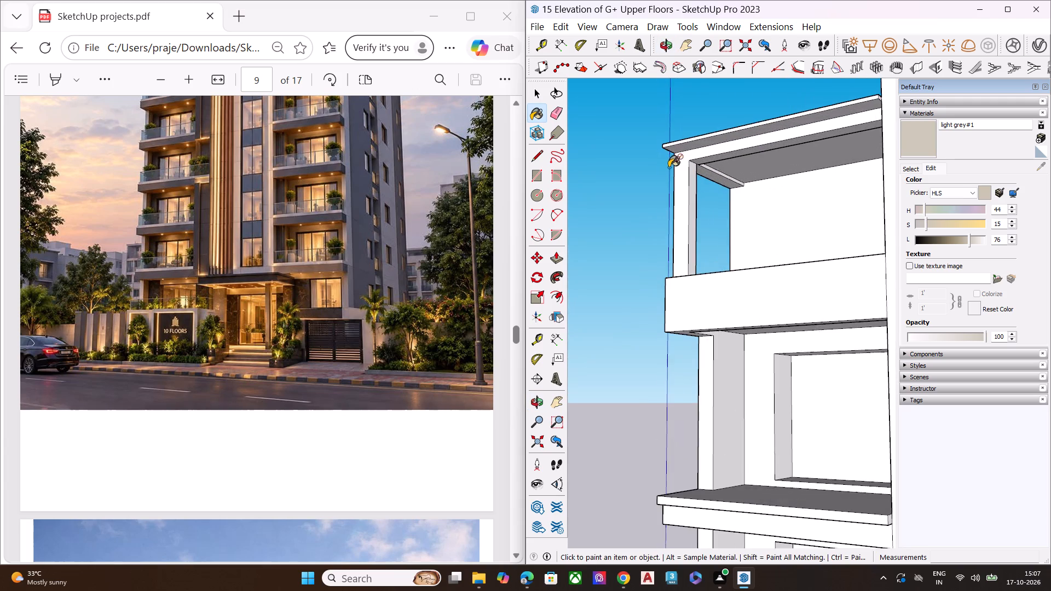
scroll(689, 163, "up", 6)
left_click(669, 175)
left_click(696, 187)
middle_click_drag(718, 174, 687, 136)
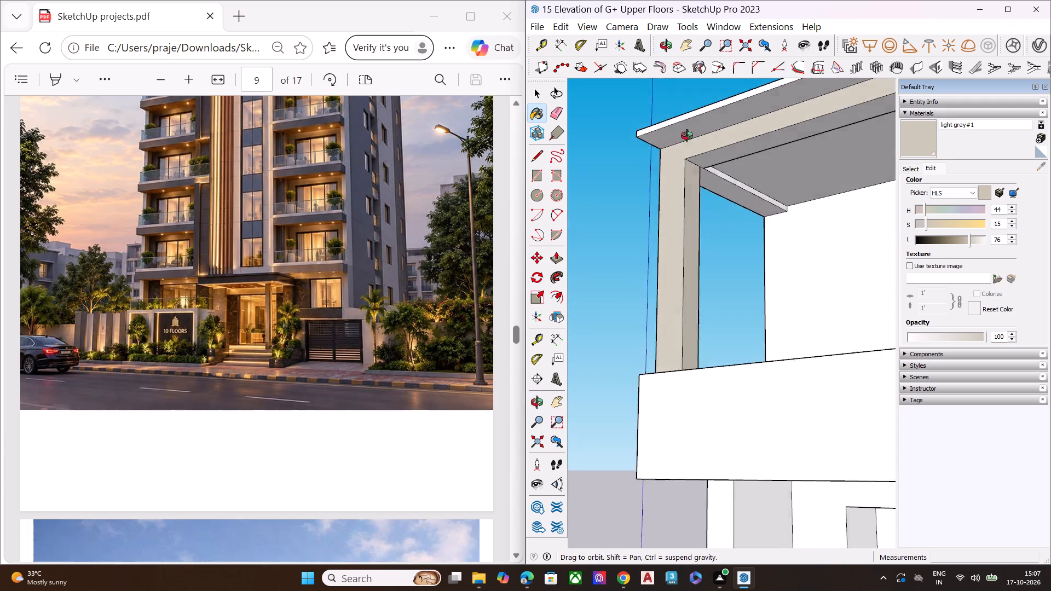
middle_click_drag(687, 136, 634, 94)
scroll(642, 99, "up", 6)
left_click(696, 169)
left_click(730, 224)
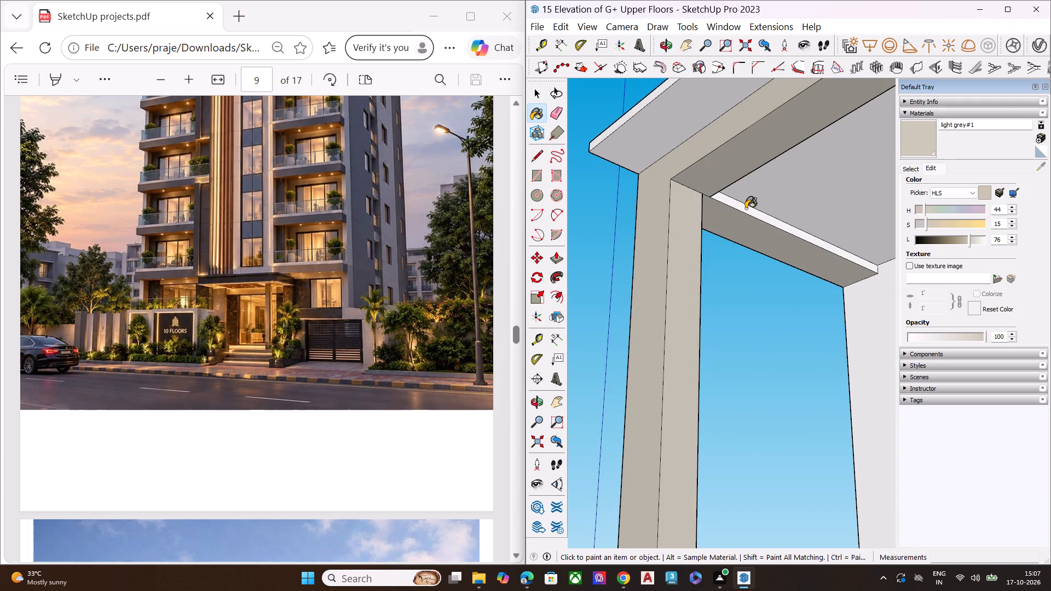
left_click(746, 208)
Paint the corner column below the terrace parapet and the parapet band's front and underside with light grey#1.
scroll(650, 206, "down", 8)
scroll(702, 193, "down", 5)
scroll(702, 193, "up", 1)
scroll(702, 193, "down", 2)
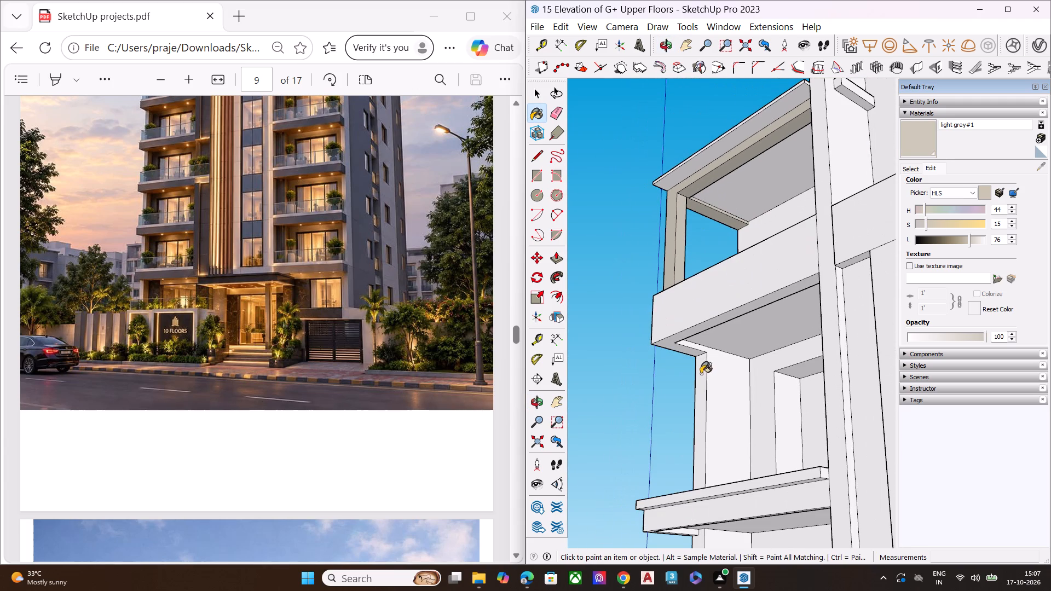
left_click(701, 374)
left_click(726, 379)
middle_click_drag(736, 357, 781, 327)
scroll(678, 334, "up", 1)
middle_click_drag(678, 334, 721, 305)
scroll(663, 318, "up", 3)
scroll(645, 318, "down", 5)
left_click(669, 302)
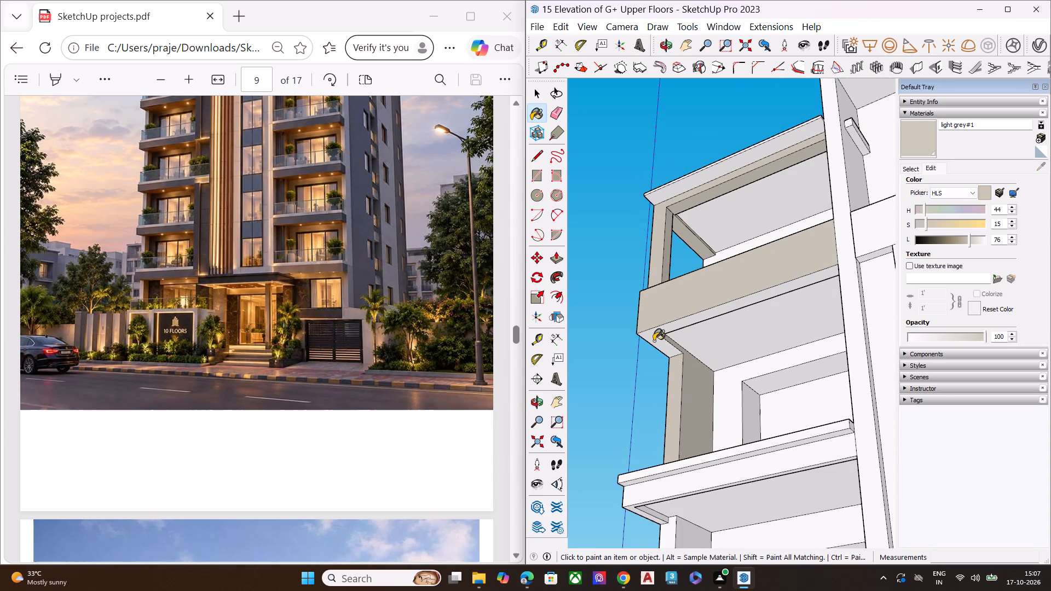
left_click(652, 336)
Paint both visible faces of the corner column under the first balcony slab below the parapet with light grey#1.
scroll(677, 285, "down", 6)
middle_click(681, 321)
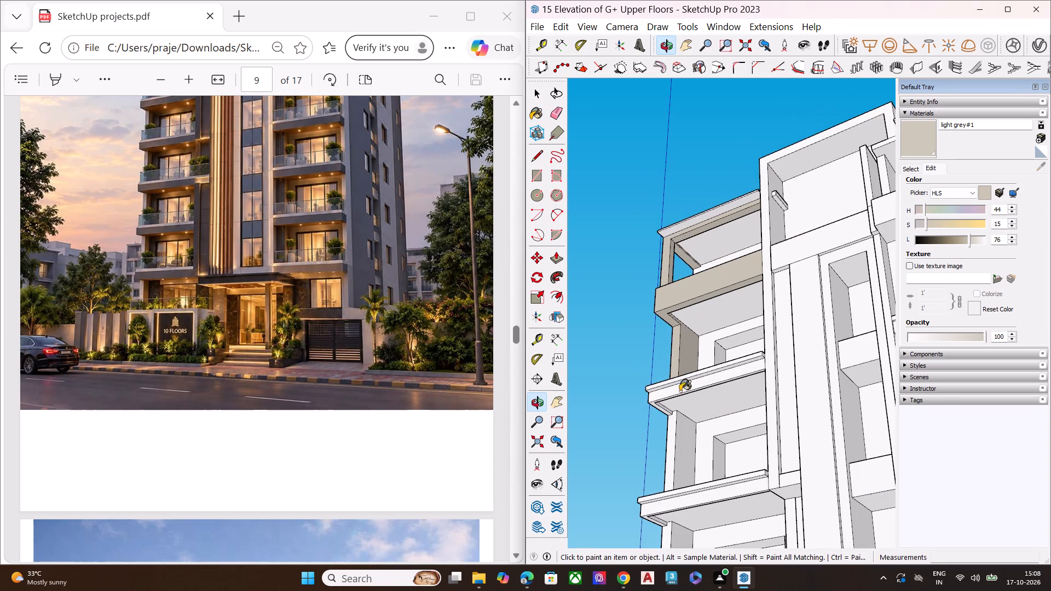
scroll(678, 402, "up", 6)
left_click(668, 430)
left_click(679, 437)
Paint the front, underside and end faces of the first balcony slab's upper edge band with light grey#1.
middle_click_drag(673, 412, 670, 385)
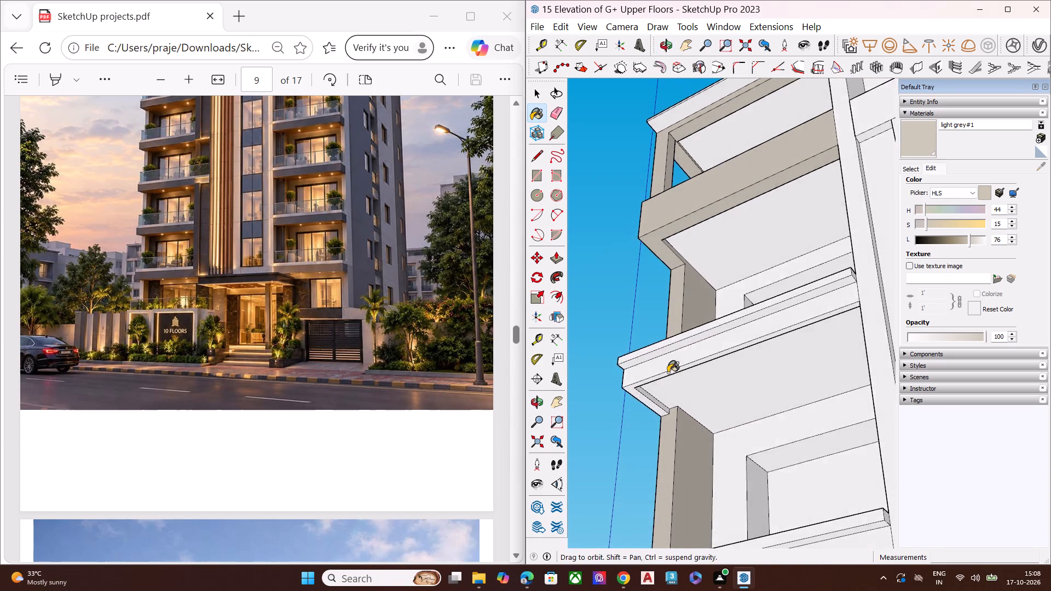
scroll(663, 351, "up", 6)
left_click(666, 335)
left_click(669, 345)
middle_click_drag(755, 367, 927, 373)
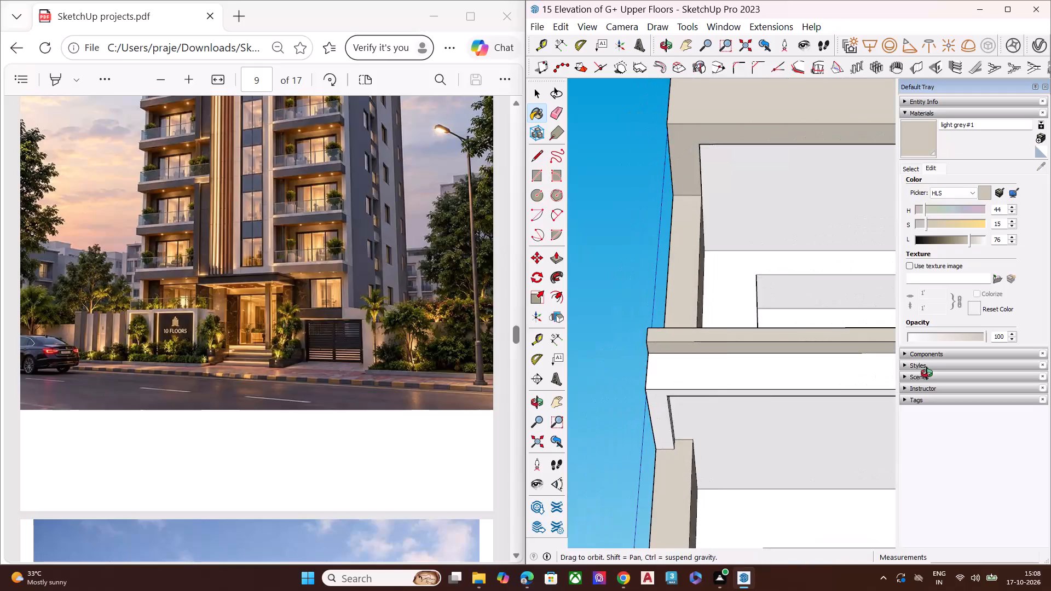
middle_click_drag(927, 373, 927, 373)
scroll(666, 315, "up", 2)
middle_click_drag(662, 335, 828, 352)
left_click(741, 359)
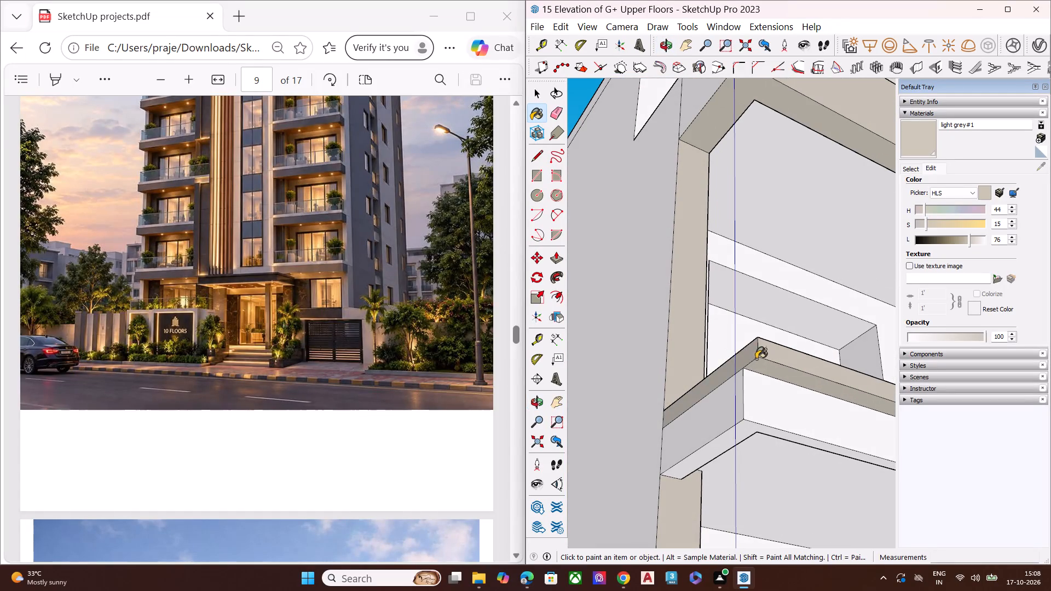
Paint the front, end and underside faces of the second balcony slab's upper edge band with light grey#1.
middle_click_drag(761, 348, 556, 344)
scroll(622, 340, "down", 1)
scroll(622, 340, "up", 2)
scroll(622, 340, "down", 17)
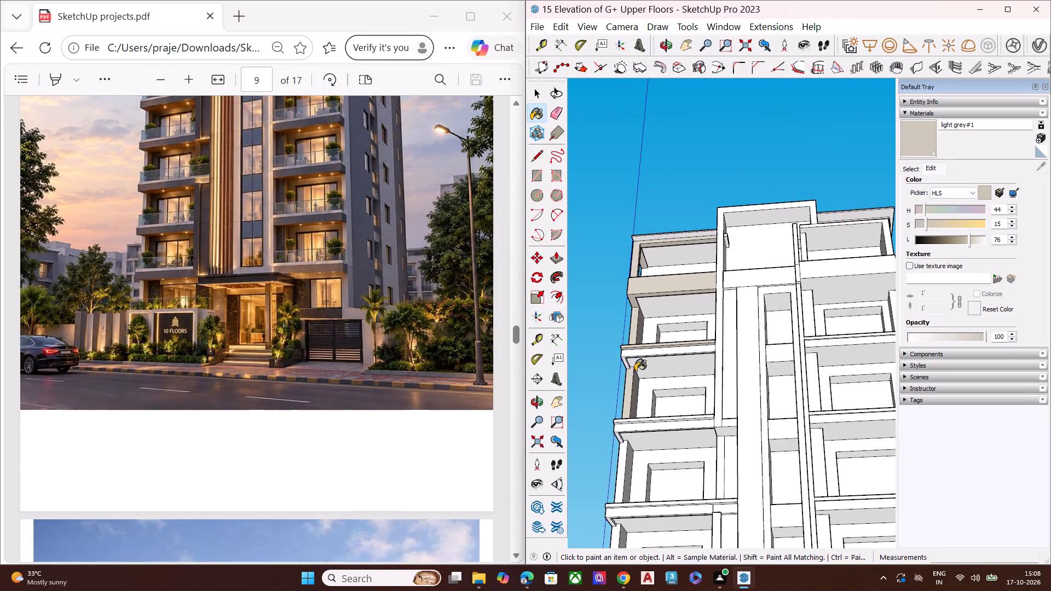
middle_click_drag(646, 403, 617, 453)
scroll(616, 455, "up", 15)
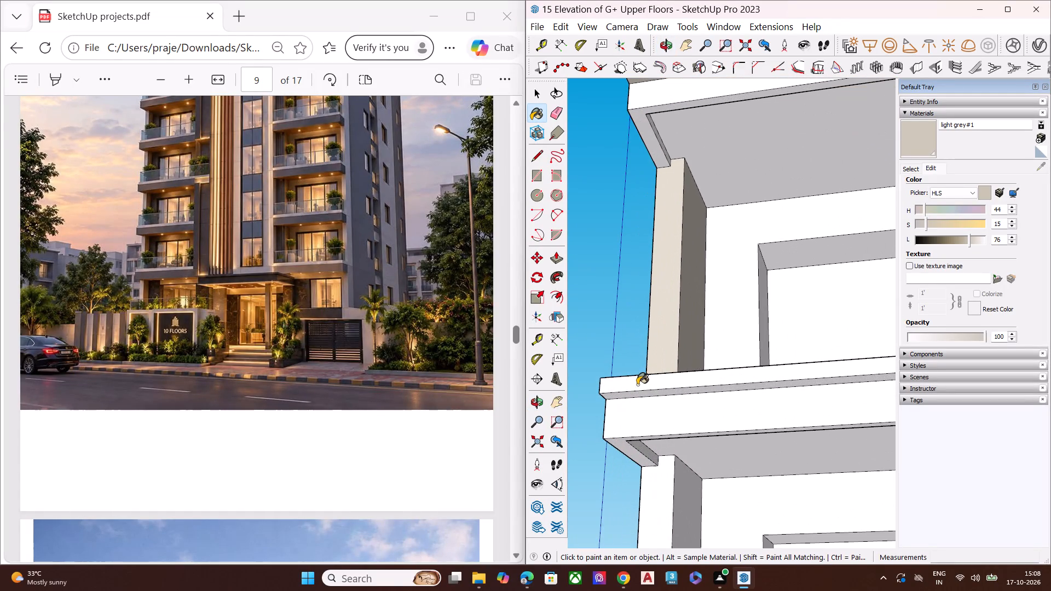
left_click(637, 385)
middle_click_drag(631, 391, 888, 428)
scroll(765, 408, "up", 4)
scroll(753, 405, "down", 1)
scroll(746, 405, "up", 1)
left_click(721, 398)
scroll(748, 404, "up", 1)
middle_click_drag(746, 397, 737, 345)
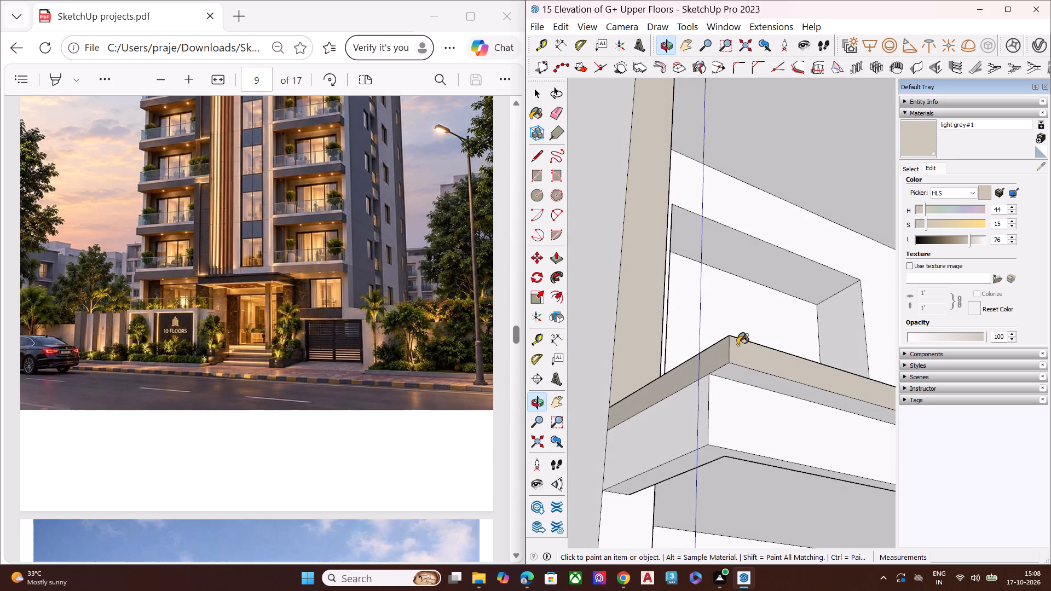
left_click(743, 371)
Paint the front and inner faces of the corner column under the second balcony slab with light grey#1.
scroll(730, 360, "down", 10)
scroll(741, 356, "up", 1)
scroll(741, 356, "down", 5)
scroll(740, 358, "up", 2)
scroll(740, 358, "down", 3)
scroll(738, 358, "up", 1)
scroll(738, 358, "down", 5)
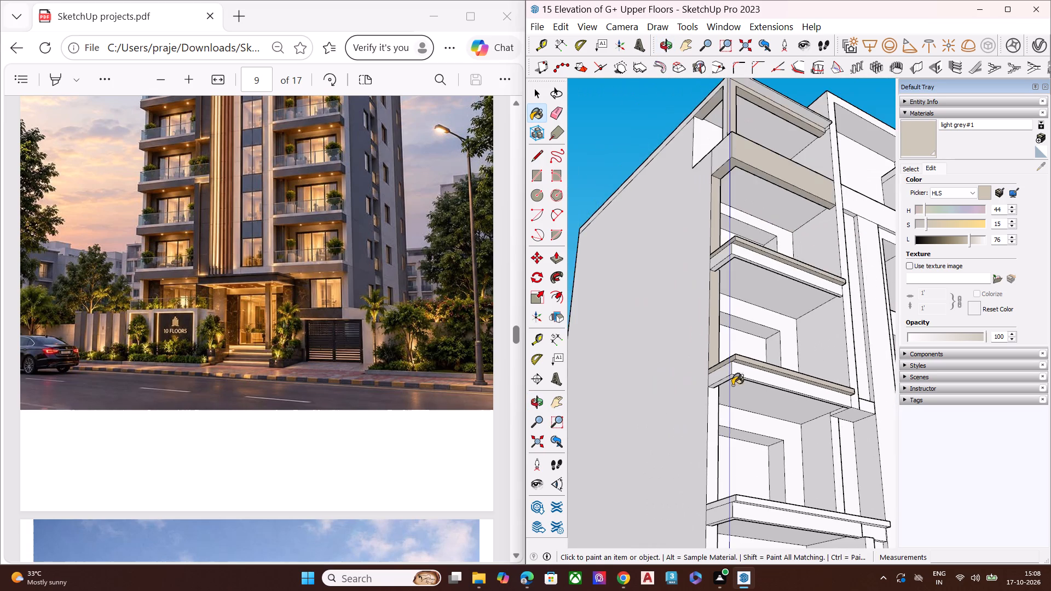
middle_click_drag(729, 398, 535, 390)
scroll(603, 401, "up", 8)
scroll(689, 388, "down", 8)
left_click(677, 419)
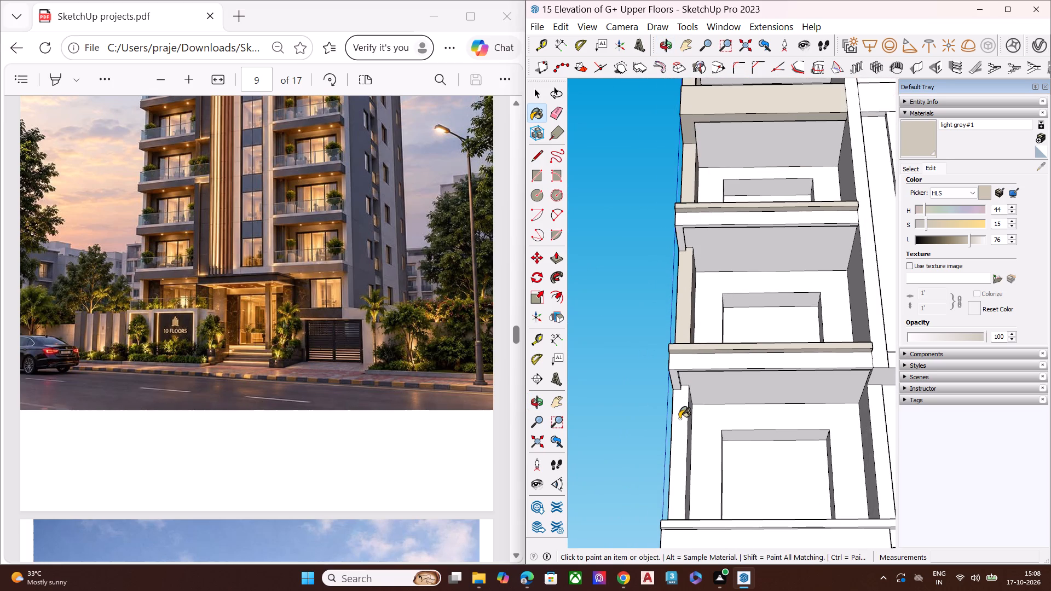
middle_click_drag(702, 423, 590, 425)
scroll(590, 425, "up", 5)
left_click(738, 416)
Paint the front, underside and end faces of the third balcony slab's upper edge band with light grey#1.
scroll(665, 353, "down", 8)
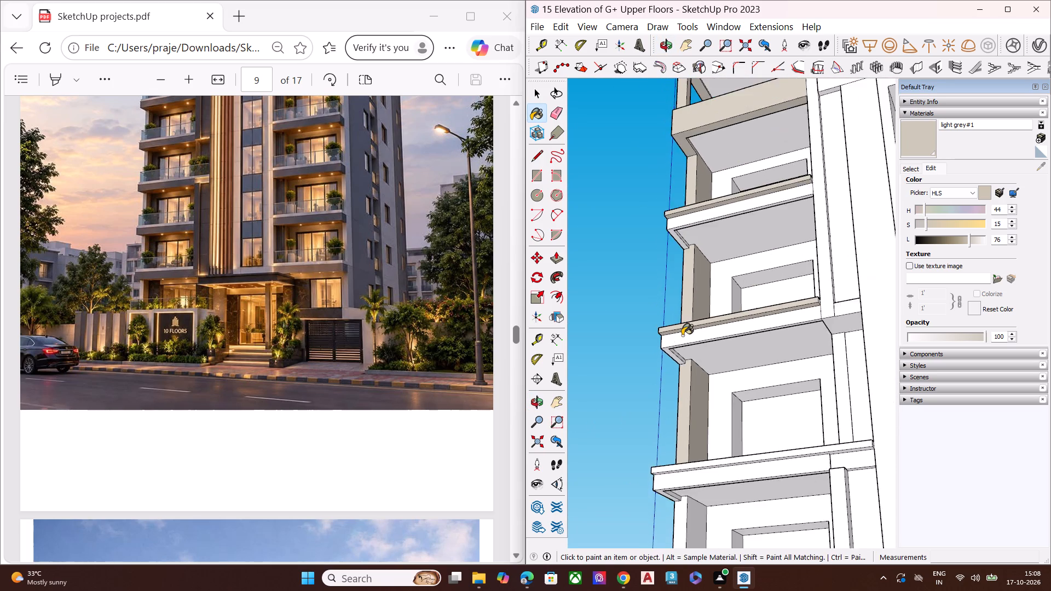
scroll(682, 335, "down", 7)
scroll(680, 445, "up", 13)
scroll(663, 244, "up", 1)
scroll(662, 244, "down", 2)
scroll(662, 244, "up", 1)
scroll(662, 244, "down", 3)
scroll(662, 244, "up", 2)
left_click(662, 244)
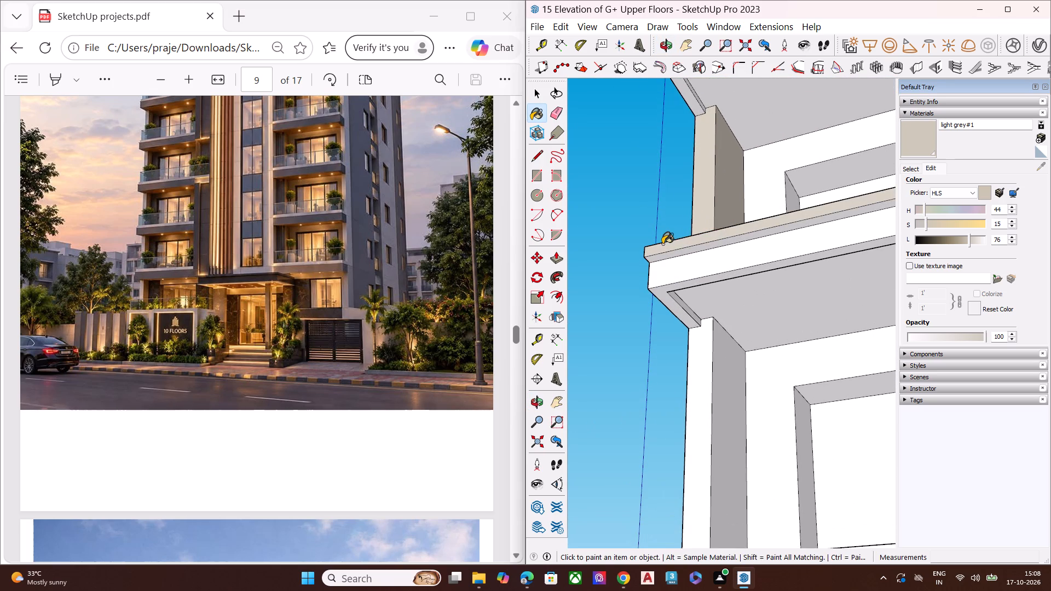
scroll(667, 256, "up", 1)
scroll(667, 253, "down", 1)
scroll(667, 253, "up", 5)
left_click(667, 253)
middle_click_drag(644, 254, 877, 274)
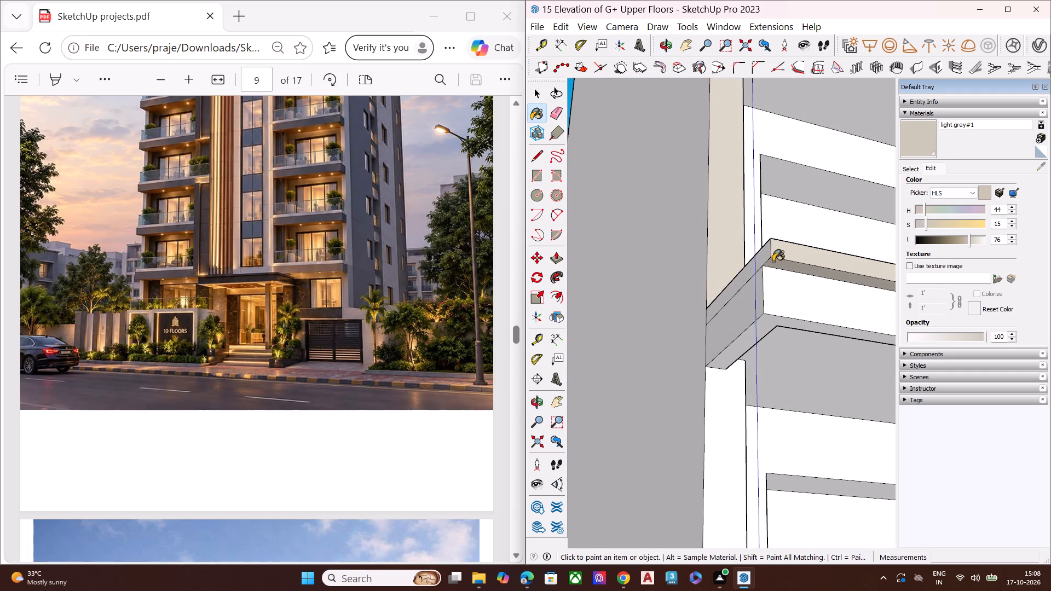
left_click(763, 259)
Paint the front and inner faces of the corner column under the third balcony slab with light grey#1.
scroll(678, 247, "down", 1)
scroll(676, 247, "up", 1)
scroll(674, 247, "down", 4)
scroll(669, 247, "up", 1)
scroll(669, 247, "down", 2)
scroll(716, 249, "down", 6)
scroll(711, 328, "up", 6)
scroll(711, 328, "down", 1)
middle_click_drag(738, 323, 488, 324)
scroll(642, 332, "up", 6)
left_click(649, 334)
left_click(685, 337)
Paint the front, underside and end faces of the fourth balcony slab's upper edge band with light grey#1.
scroll(698, 303, "down", 8)
scroll(716, 296, "up", 1)
scroll(717, 294, "down", 2)
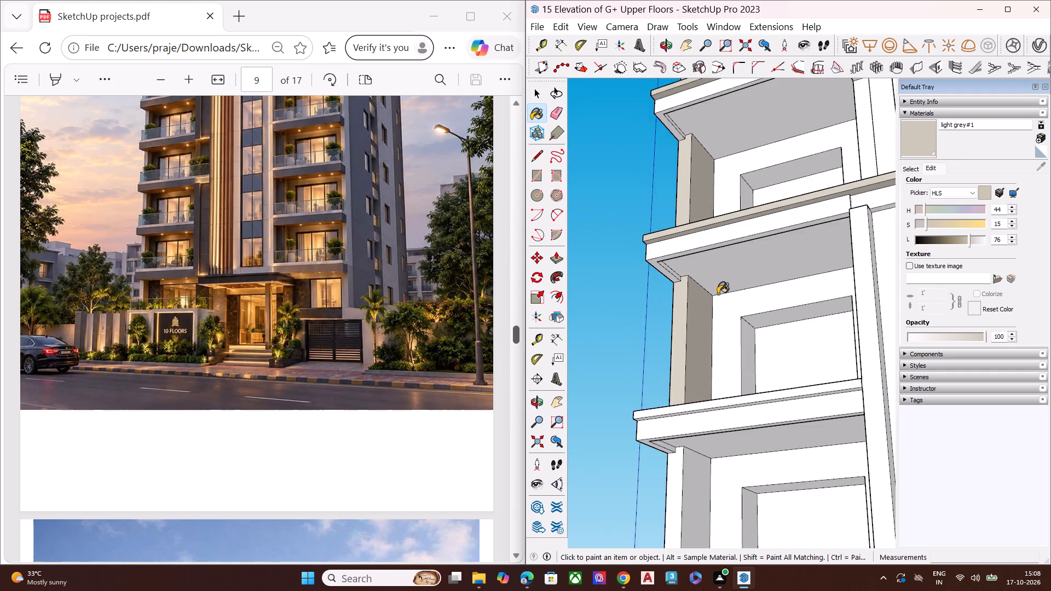
scroll(718, 294, "down", 3)
scroll(667, 423, "up", 7)
scroll(667, 423, "down", 1)
scroll(628, 315, "up", 6)
left_click(641, 345)
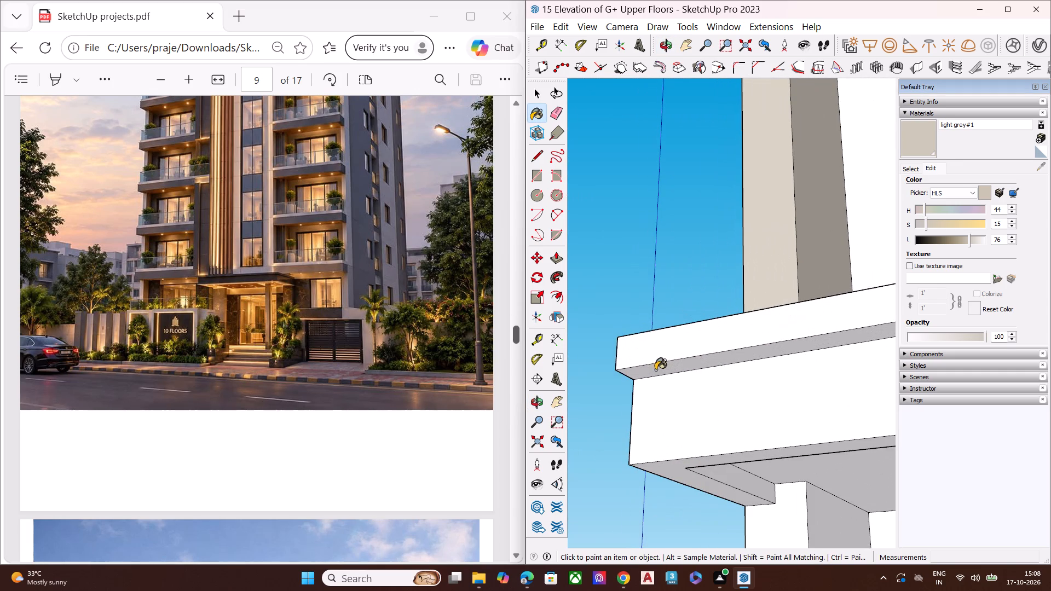
left_click(656, 368)
middle_click_drag(633, 360, 962, 362)
left_click(767, 354)
Paint the front and inner faces of the corner column under the fourth balcony slab with light grey#1.
middle_click_drag(822, 363, 440, 308)
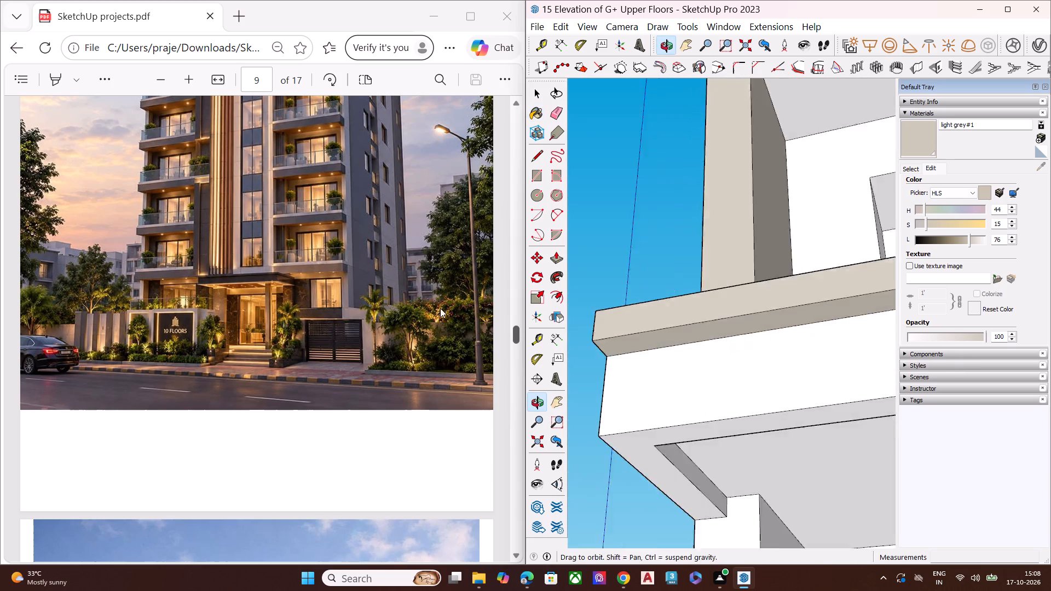
middle_click_drag(440, 308, 453, 308)
scroll(586, 307, "down", 6)
scroll(627, 325, "up", 2)
scroll(638, 328, "down", 2)
scroll(671, 428, "up", 1)
left_click(693, 444)
left_click(721, 453)
Paint the front, underside and end faces of the fifth balcony slab's upper edge band with light grey#1.
scroll(675, 323, "down", 2)
scroll(675, 323, "up", 1)
scroll(675, 323, "down", 4)
scroll(675, 320, "up", 1)
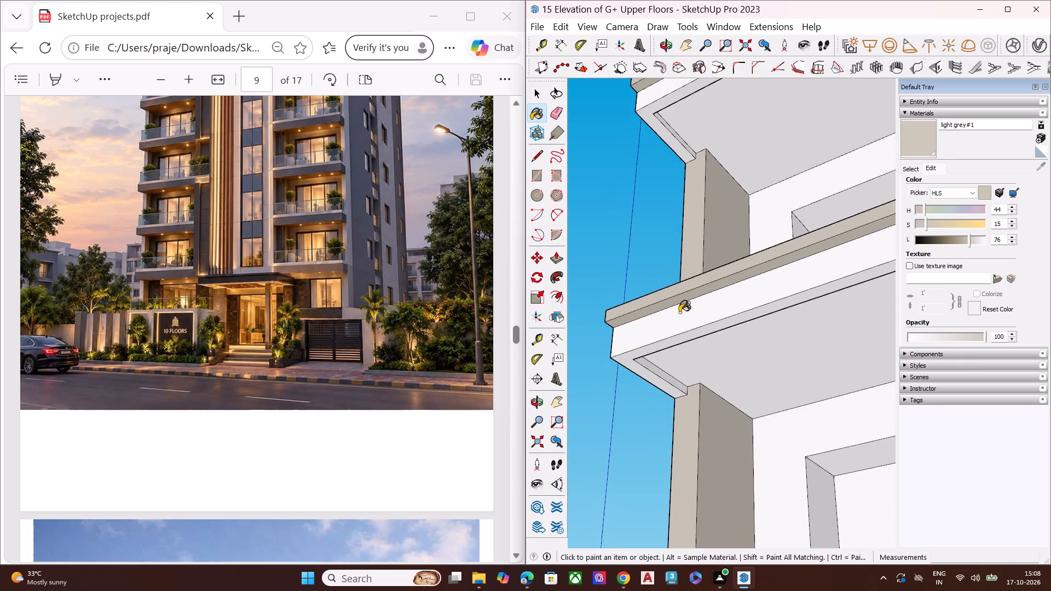
scroll(637, 301, "down", 7)
scroll(637, 301, "up", 2)
scroll(637, 301, "down", 3)
scroll(714, 280, "down", 6)
scroll(678, 474, "up", 1)
scroll(678, 474, "down", 1)
scroll(678, 474, "up", 4)
scroll(678, 474, "down", 1)
scroll(678, 474, "up", 1)
scroll(678, 474, "down", 1)
scroll(678, 474, "up", 2)
scroll(663, 356, "up", 2)
scroll(663, 356, "down", 1)
scroll(663, 356, "up", 6)
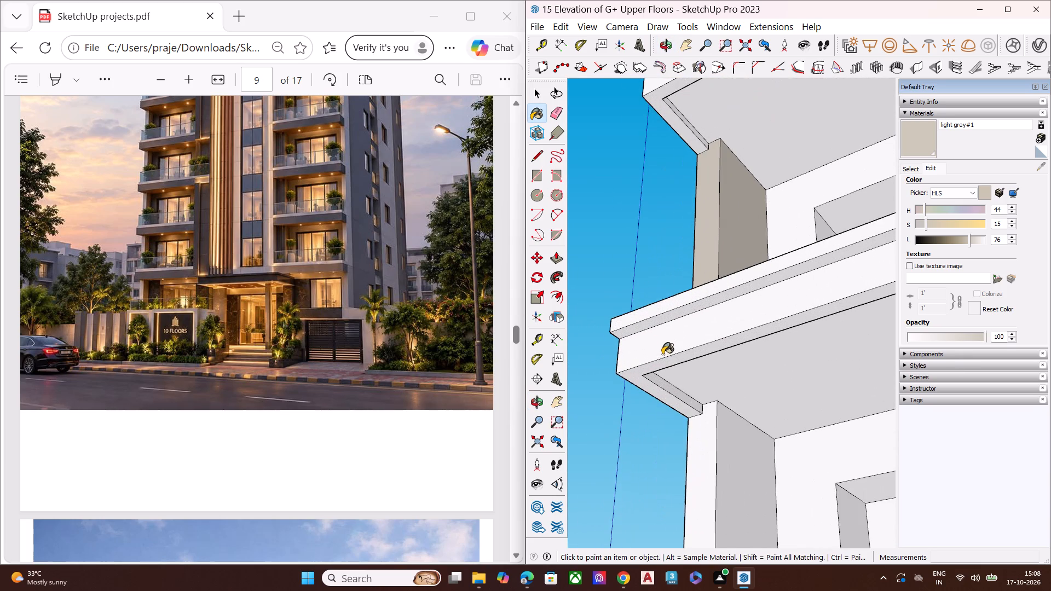
left_click(655, 315)
left_click(660, 309)
left_click(666, 316)
scroll(644, 323, "up", 1)
middle_click_drag(644, 323, 935, 323)
scroll(778, 328, "up", 4)
left_click(748, 305)
Paint the front and inner faces of the corner column under the fifth balcony slab with light grey#1.
scroll(738, 304, "down", 6)
scroll(689, 308, "up", 2)
scroll(689, 308, "down", 3)
middle_click_drag(818, 312, 548, 313)
scroll(649, 314, "down", 4)
scroll(710, 319, "up", 2)
scroll(713, 319, "down", 3)
scroll(636, 412, "up", 5)
scroll(634, 413, "down", 1)
scroll(634, 413, "up", 4)
left_click(690, 383)
left_click(748, 375)
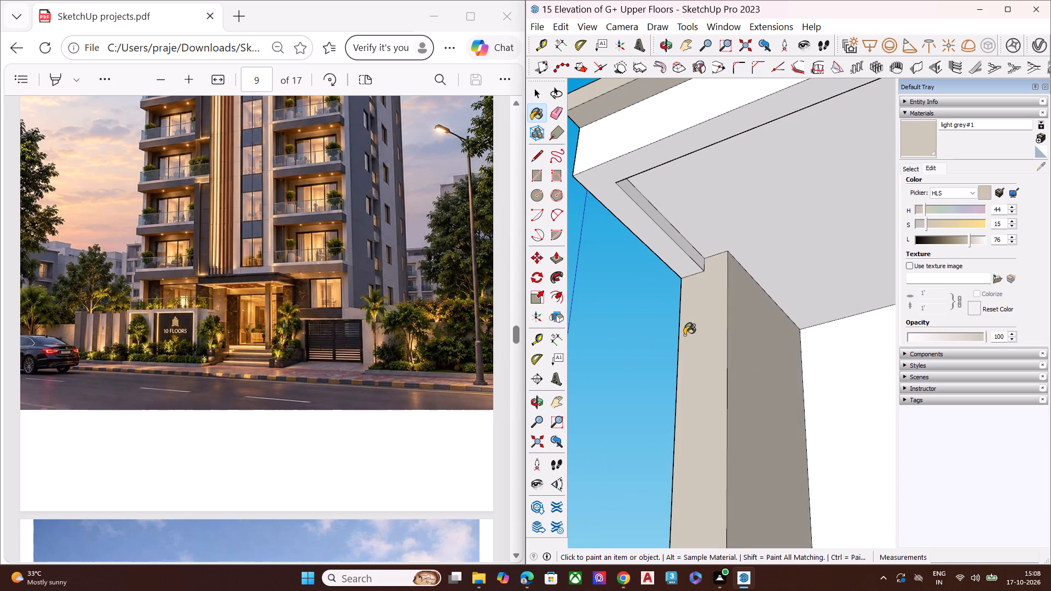
Paint the front, underside and end faces of the sixth balcony slab's upper edge band with light grey#1.
scroll(684, 334, "down", 3)
scroll(693, 332, "up", 1)
scroll(699, 329, "down", 9)
scroll(766, 317, "up", 1)
scroll(766, 317, "down", 2)
scroll(766, 317, "up", 1)
scroll(766, 317, "down", 2)
scroll(729, 437, "up", 1)
scroll(724, 438, "down", 1)
scroll(723, 439, "up", 14)
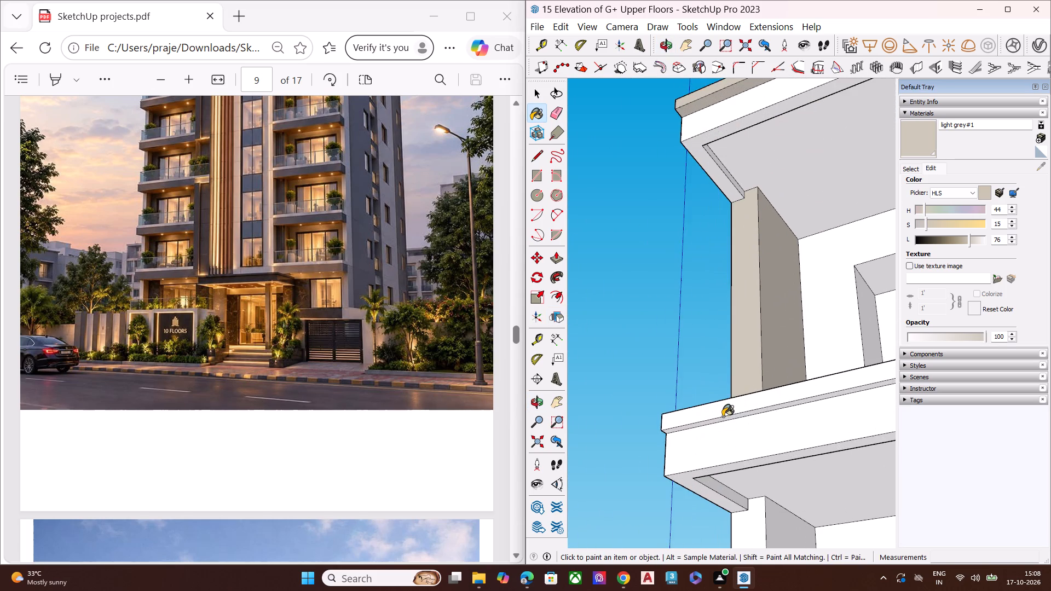
left_click(723, 412)
left_click(725, 420)
middle_click_drag(714, 413, 901, 403)
scroll(739, 415, "up", 1)
left_click(724, 420)
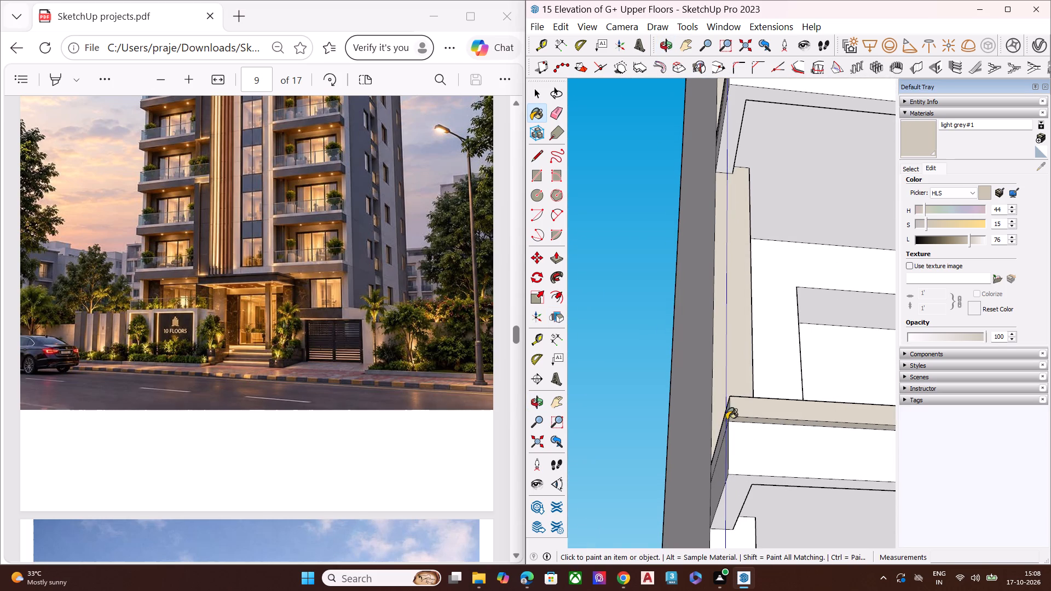
middle_click_drag(778, 410, 886, 419)
left_click(776, 433)
Paint the front and inner faces of the corner column under the sixth balcony slab with light grey#1.
scroll(676, 401, "down", 8)
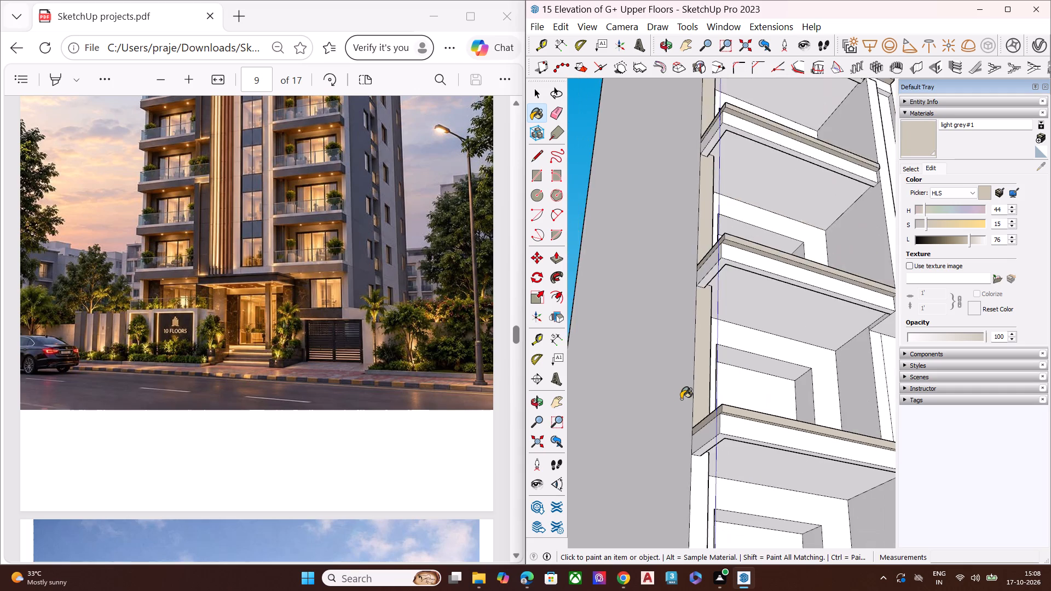
scroll(681, 398, "down", 9)
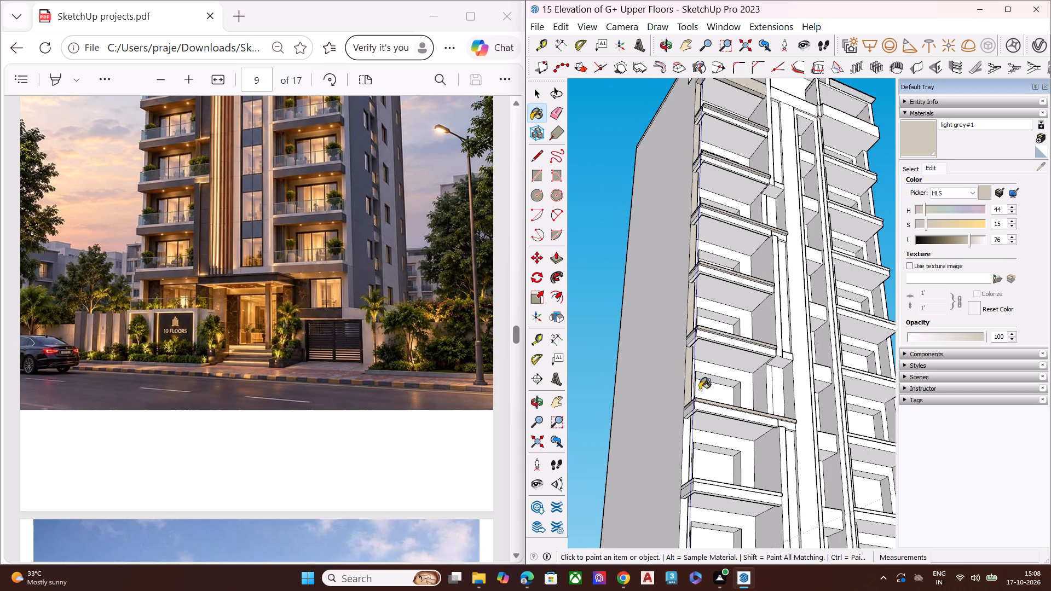
scroll(695, 332, "down", 6)
scroll(696, 427, "up", 5)
scroll(696, 422, "down", 1)
scroll(696, 422, "up", 15)
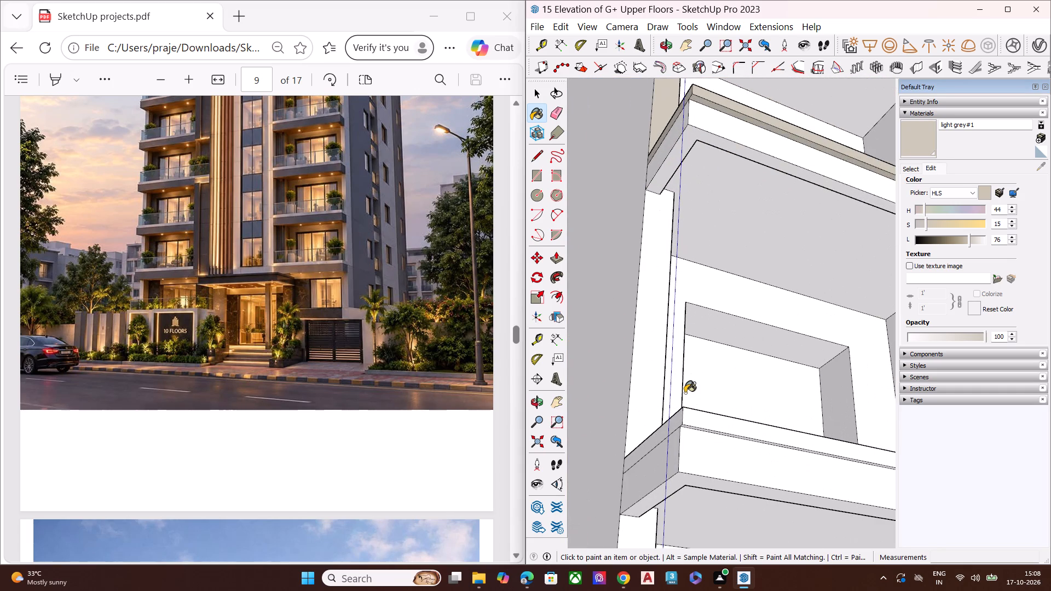
left_click(657, 373)
middle_click_drag(744, 378, 464, 383)
left_click(660, 337)
Paint the end, front and underside faces of the seventh balcony slab's upper edge band with light grey#1.
scroll(644, 333, "down", 5)
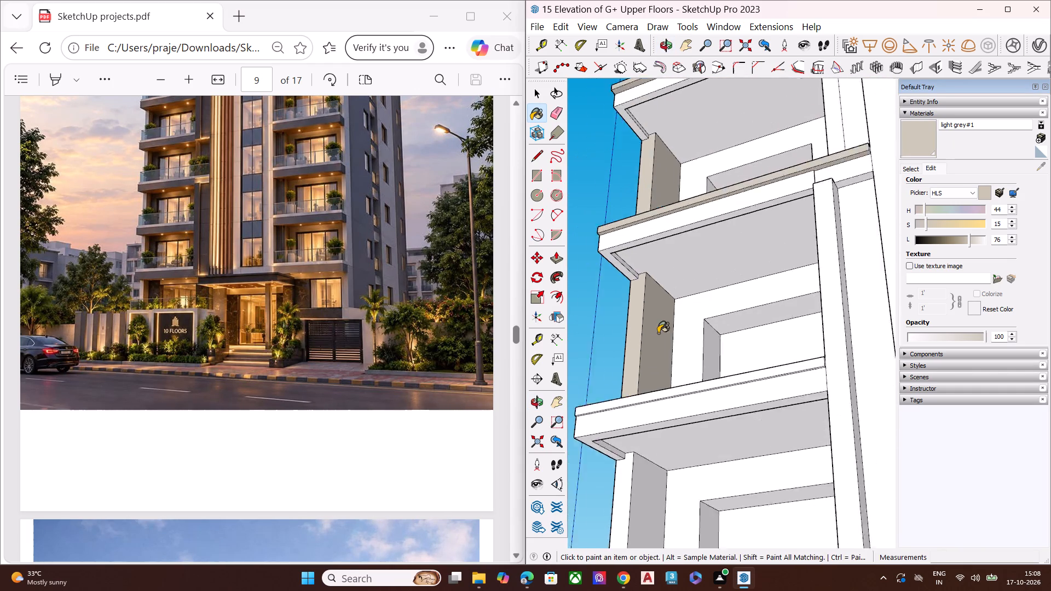
scroll(658, 333, "down", 2)
middle_click_drag(609, 407, 794, 304)
scroll(776, 311, "up", 5)
middle_click_drag(627, 324, 725, 339)
scroll(655, 304, "up", 2)
scroll(652, 298, "down", 1)
scroll(652, 298, "up", 4)
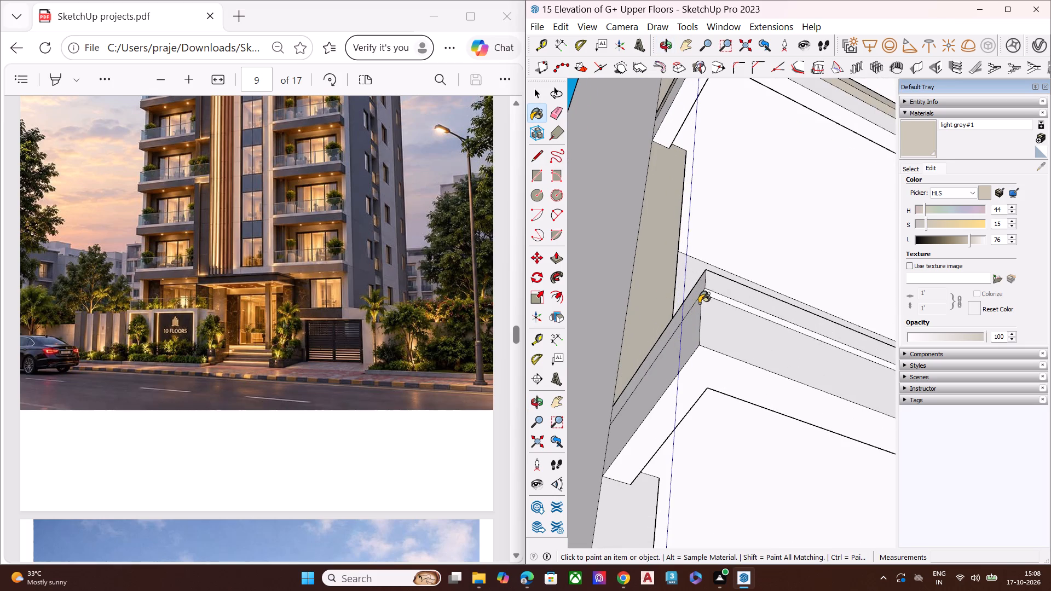
left_click(691, 294)
left_click(709, 288)
left_click(711, 296)
scroll(715, 293, "up", 3)
scroll(715, 293, "down", 2)
scroll(715, 293, "up", 3)
left_click(717, 296)
Paint the front and inner faces of the lowest corner column, under the seventh balcony slab, with light grey#1.
scroll(695, 280, "down", 17)
scroll(757, 315, "up", 1)
middle_click_drag(757, 315, 504, 304)
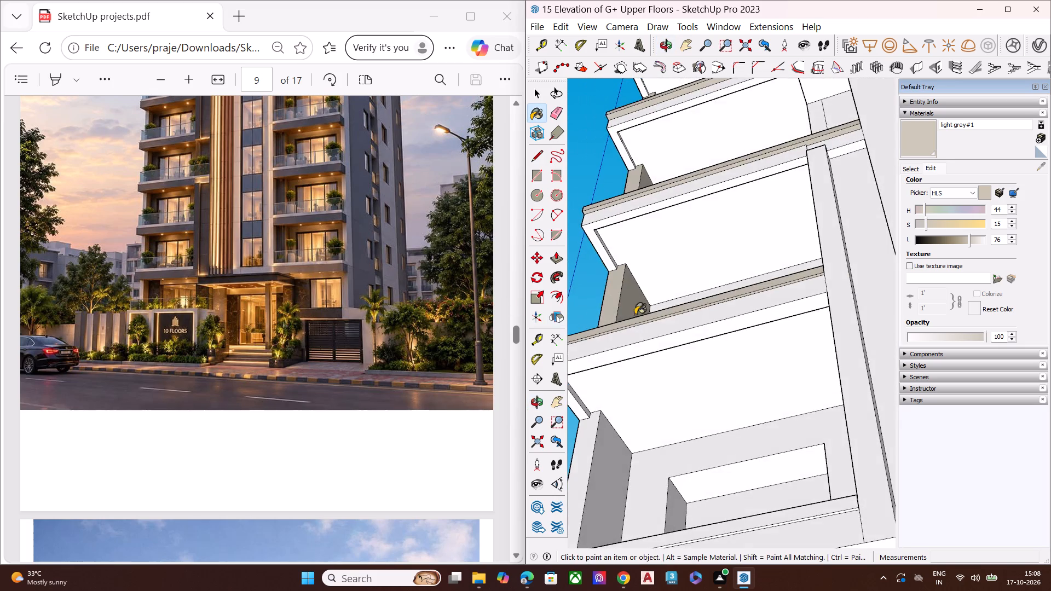
scroll(698, 306, "down", 7)
scroll(630, 391, "up", 4)
scroll(630, 391, "down", 1)
scroll(630, 391, "up", 3)
left_click(655, 380)
left_click(671, 392)
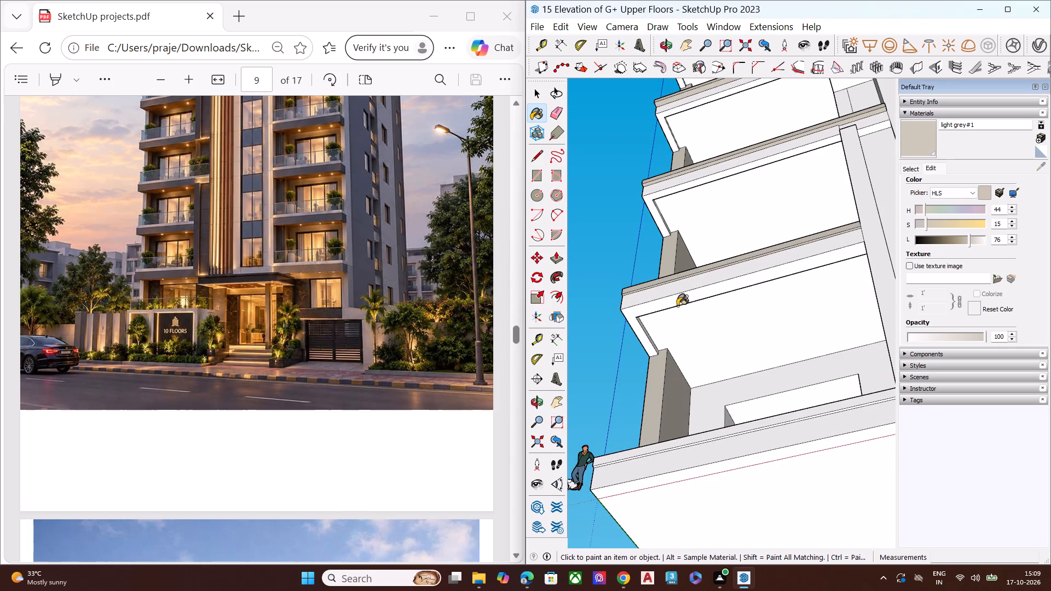
Review the painted balcony stack and the second stack's upper floors against the top of the tower in the PDF rendering.
middle_click_drag(673, 306, 809, 331)
scroll(625, 318, "down", 8)
middle_click_drag(692, 329, 712, 404)
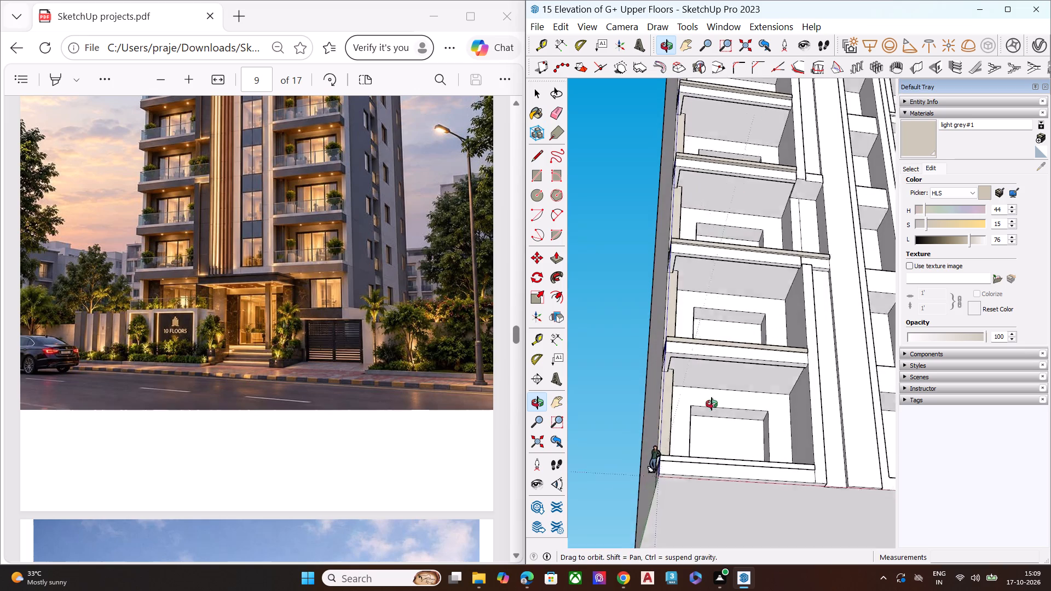
middle_click_drag(712, 404, 703, 448)
scroll(748, 358, "down", 10)
scroll(789, 190, "up", 6)
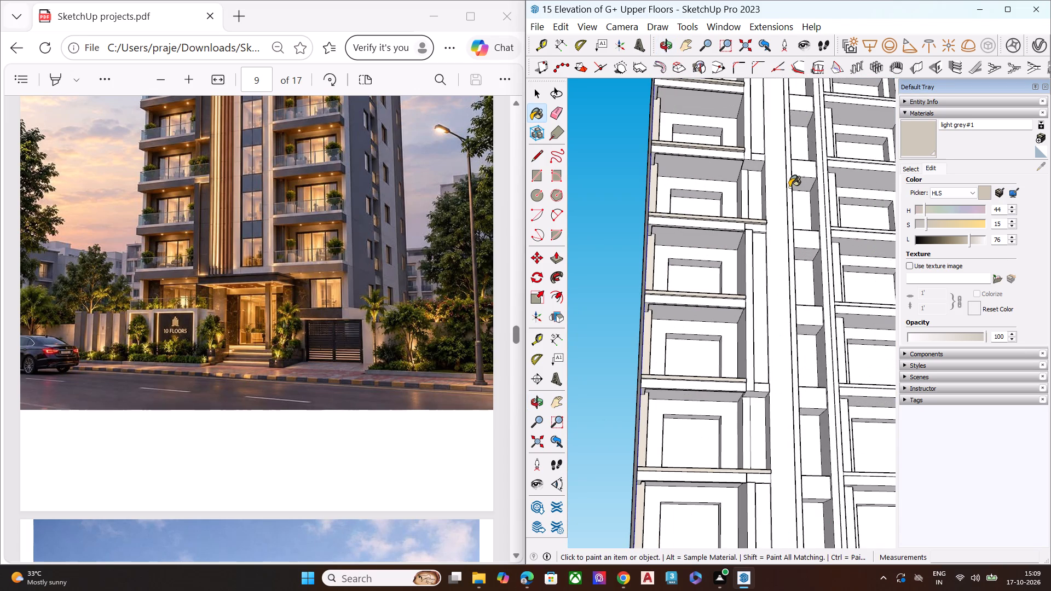
scroll(717, 145, "up", 8)
scroll(717, 172, "down", 8)
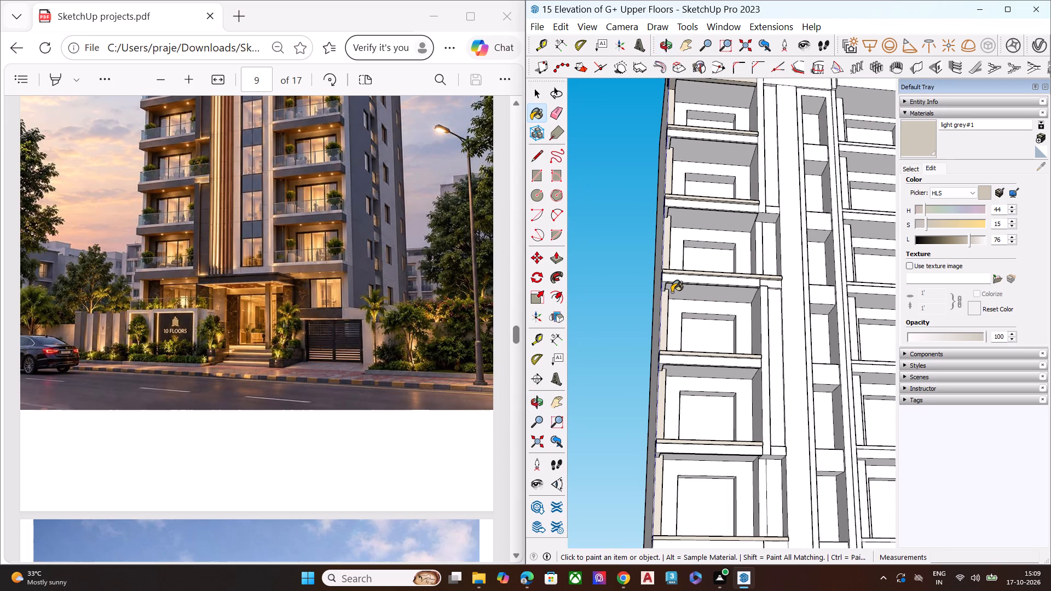
scroll(716, 294, "down", 7)
scroll(722, 304, "up", 1)
middle_click_drag(723, 305, 584, 461)
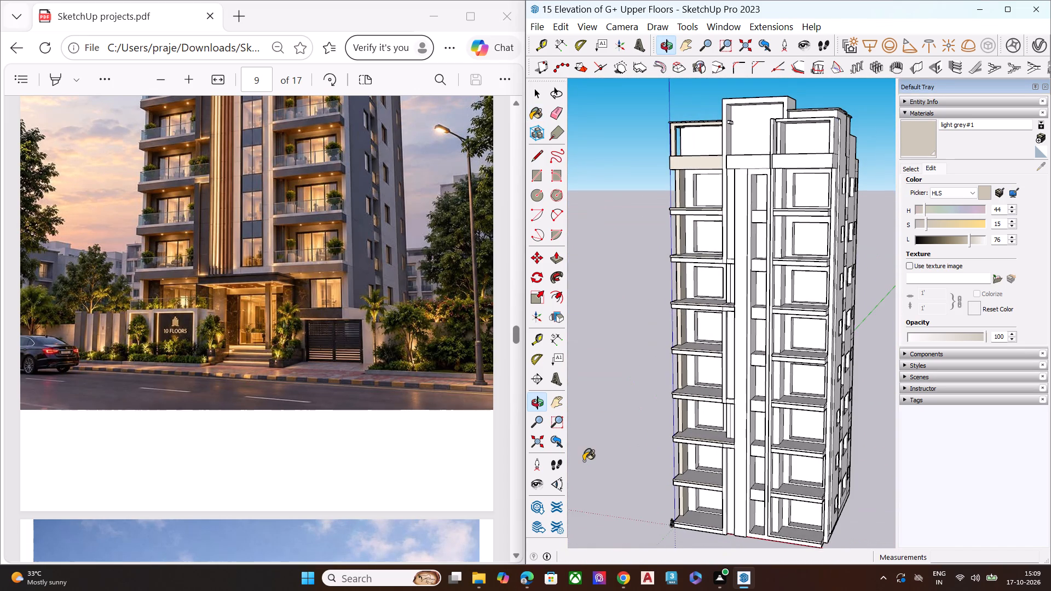
middle_click_drag(584, 461, 584, 461)
middle_click_drag(693, 436, 569, 371)
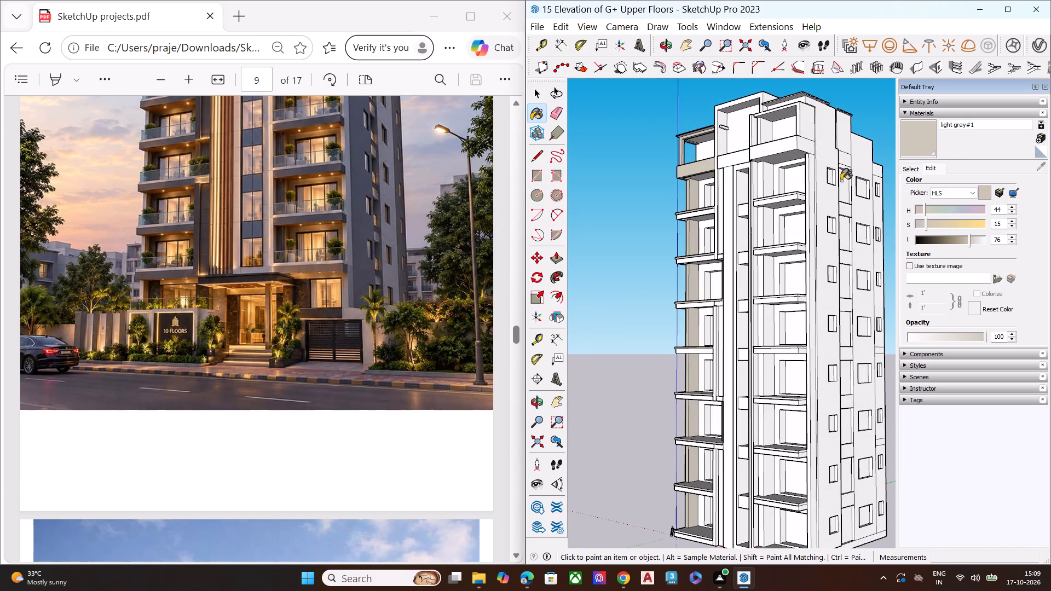
scroll(865, 129, "up", 2)
scroll(806, 146, "up", 6)
middle_click_drag(732, 149, 902, 237)
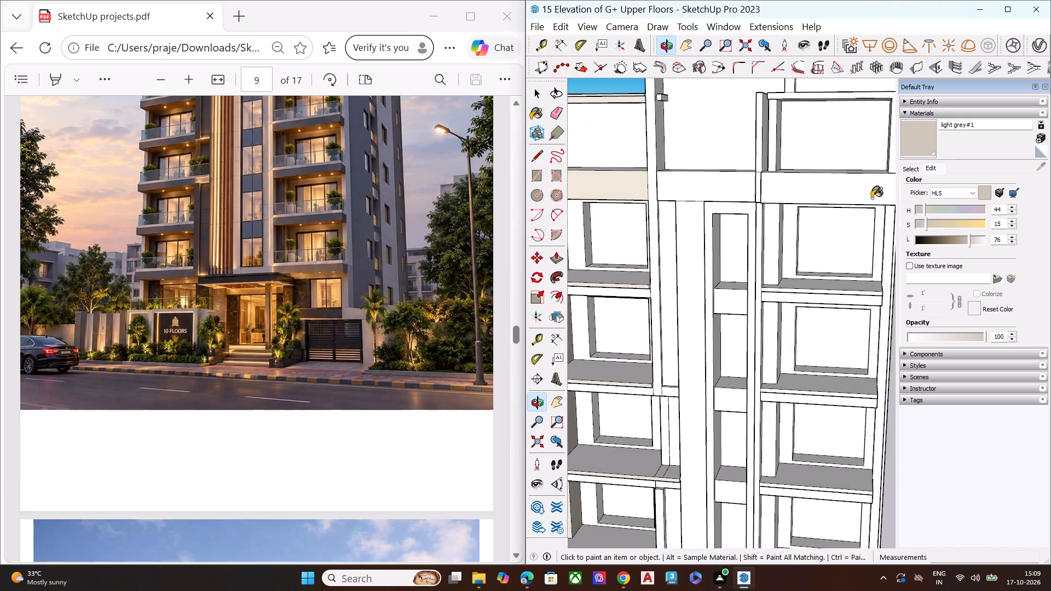
scroll(816, 142, "up", 3)
scroll(798, 125, "down", 2)
scroll(793, 124, "up", 5)
scroll(732, 178, "down", 2)
scroll(281, 310, "up", 6)
scroll(273, 310, "down", 2)
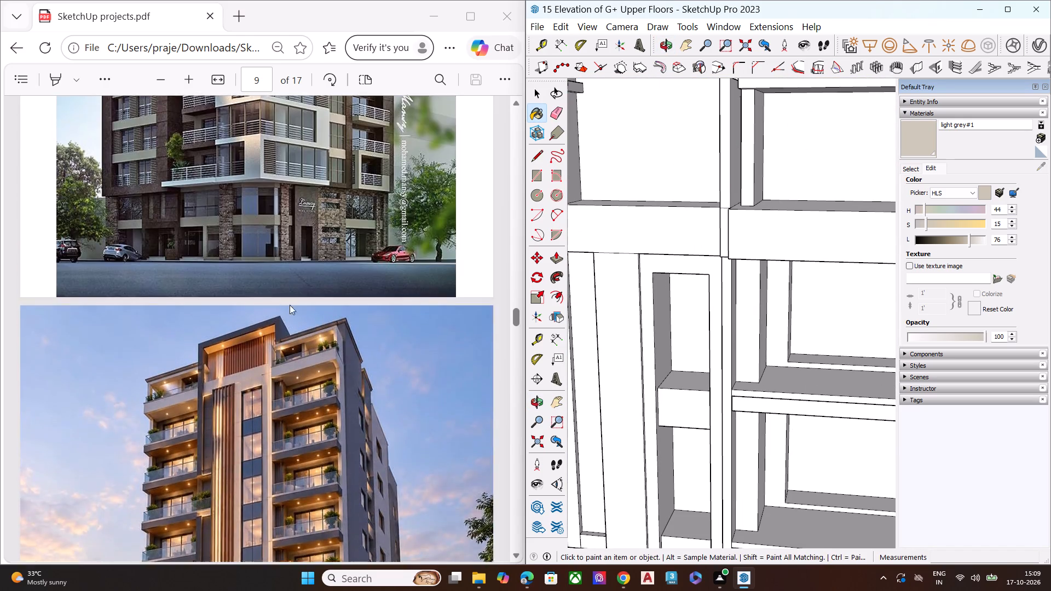
Paint the second balcony stack's top corner column with light grey#1, including its slab-level face and the front and inner faces below.
scroll(290, 305, "down", 1)
scroll(682, 105, "up", 7)
scroll(618, 225, "down", 6)
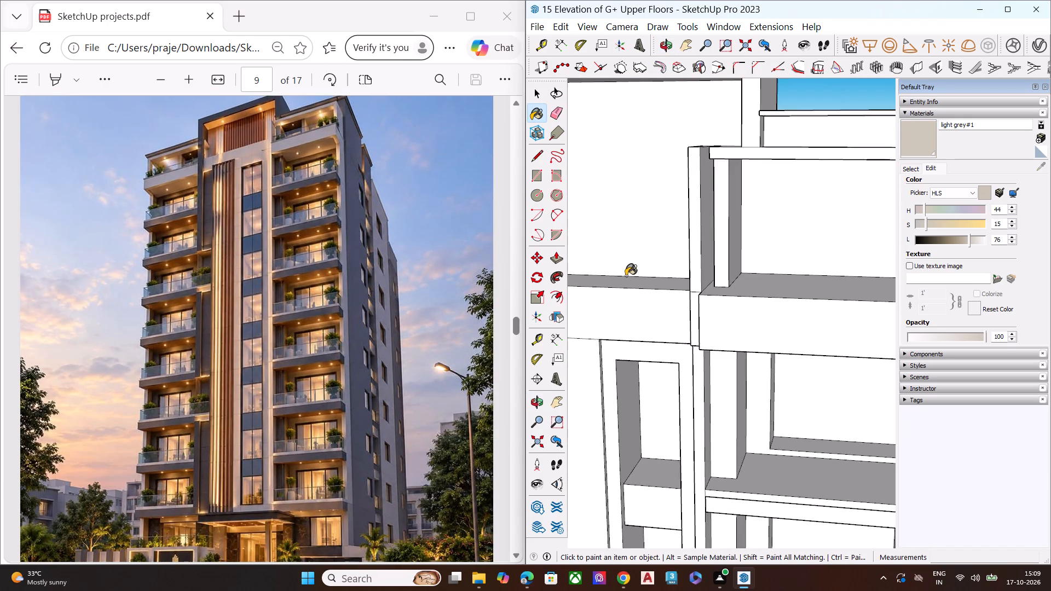
middle_click_drag(694, 239, 686, 192)
scroll(686, 190, "up", 4)
left_click(690, 188)
left_click(711, 188)
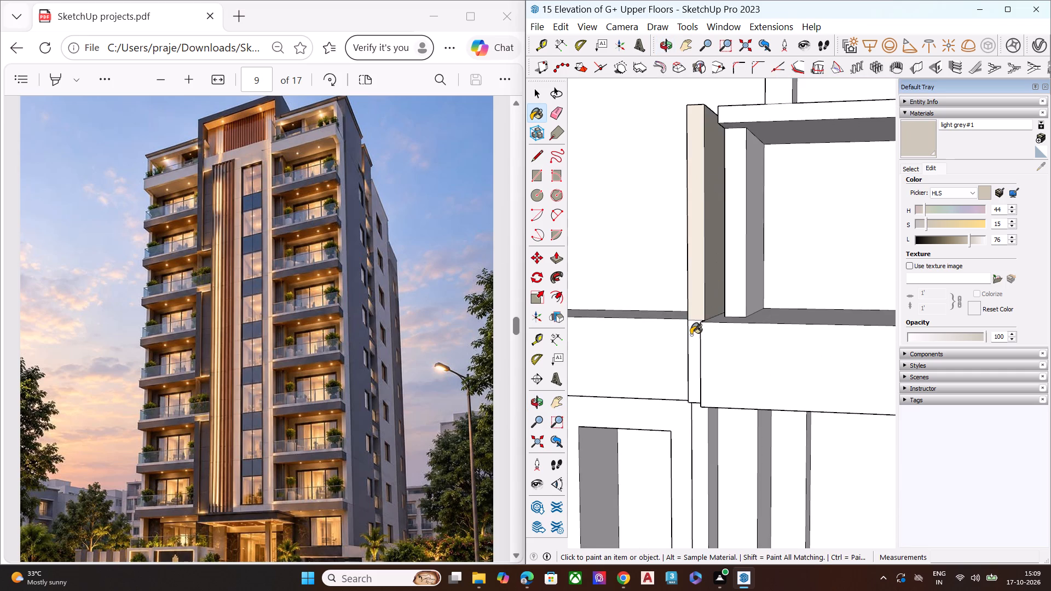
left_click(691, 335)
middle_click_drag(704, 312, 725, 179)
left_click(703, 375)
left_click(718, 387)
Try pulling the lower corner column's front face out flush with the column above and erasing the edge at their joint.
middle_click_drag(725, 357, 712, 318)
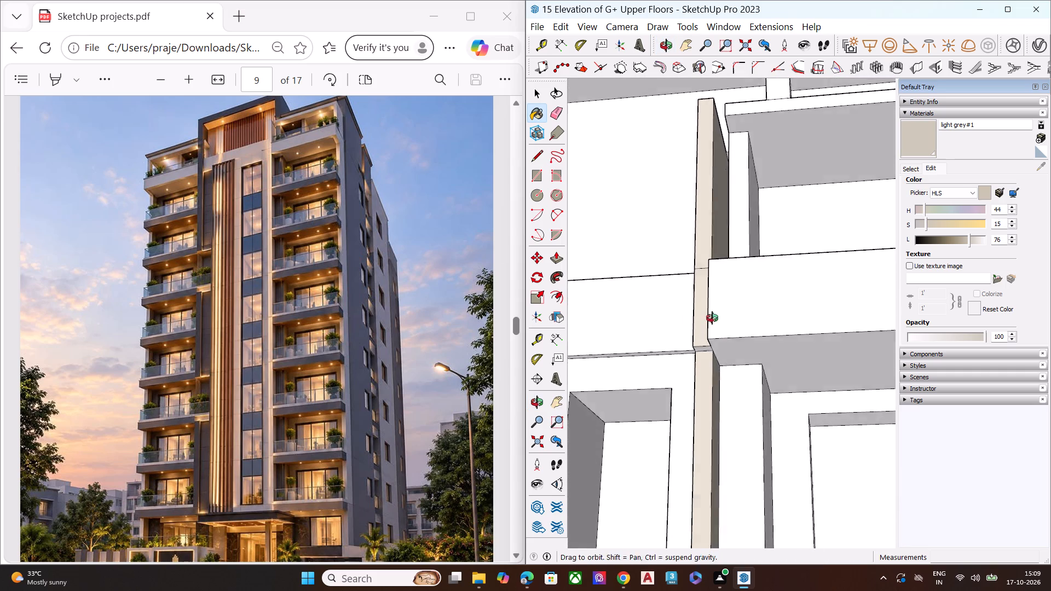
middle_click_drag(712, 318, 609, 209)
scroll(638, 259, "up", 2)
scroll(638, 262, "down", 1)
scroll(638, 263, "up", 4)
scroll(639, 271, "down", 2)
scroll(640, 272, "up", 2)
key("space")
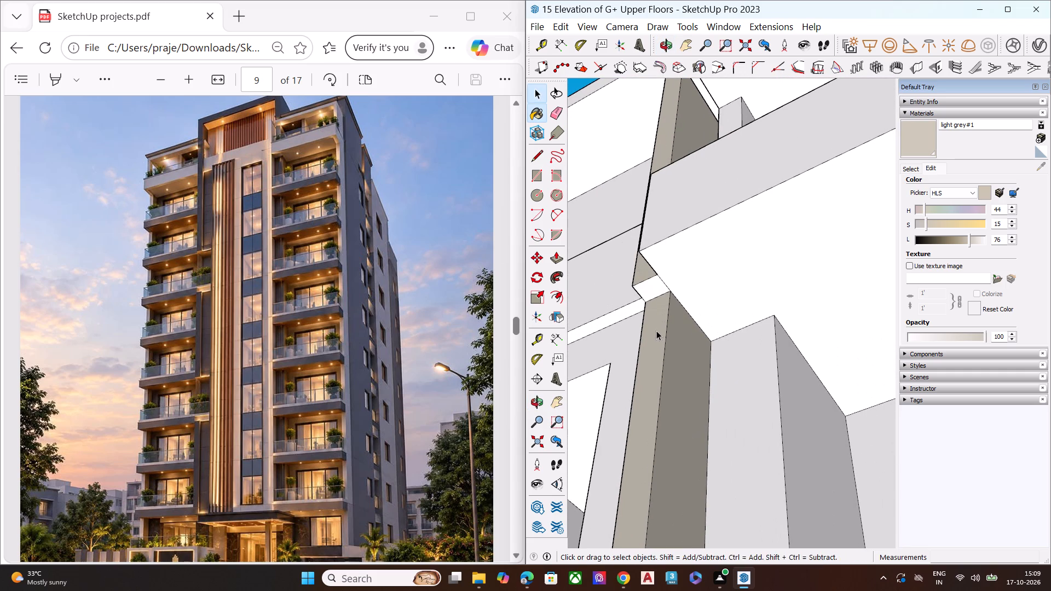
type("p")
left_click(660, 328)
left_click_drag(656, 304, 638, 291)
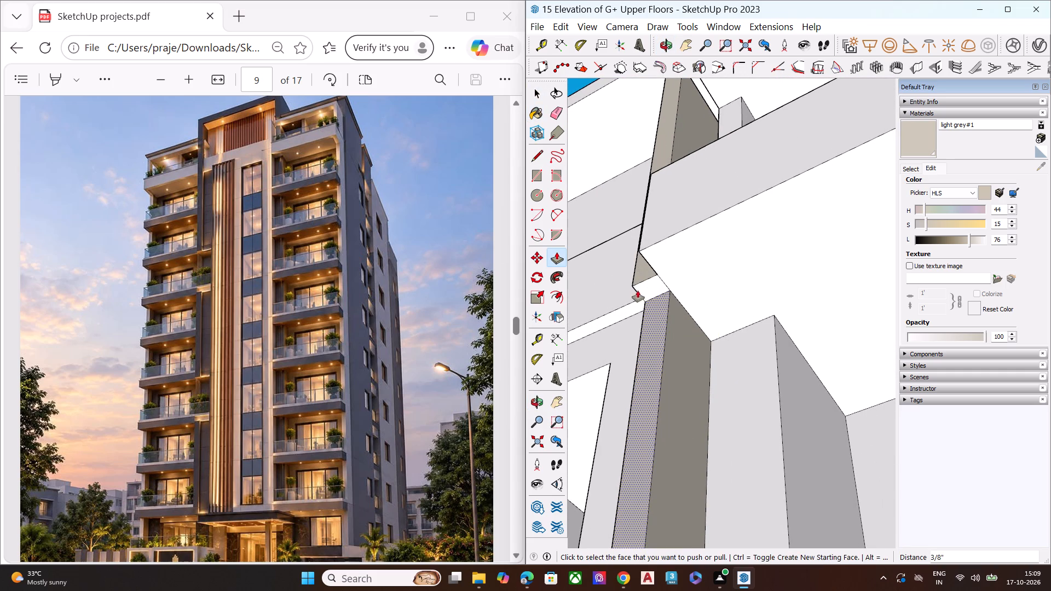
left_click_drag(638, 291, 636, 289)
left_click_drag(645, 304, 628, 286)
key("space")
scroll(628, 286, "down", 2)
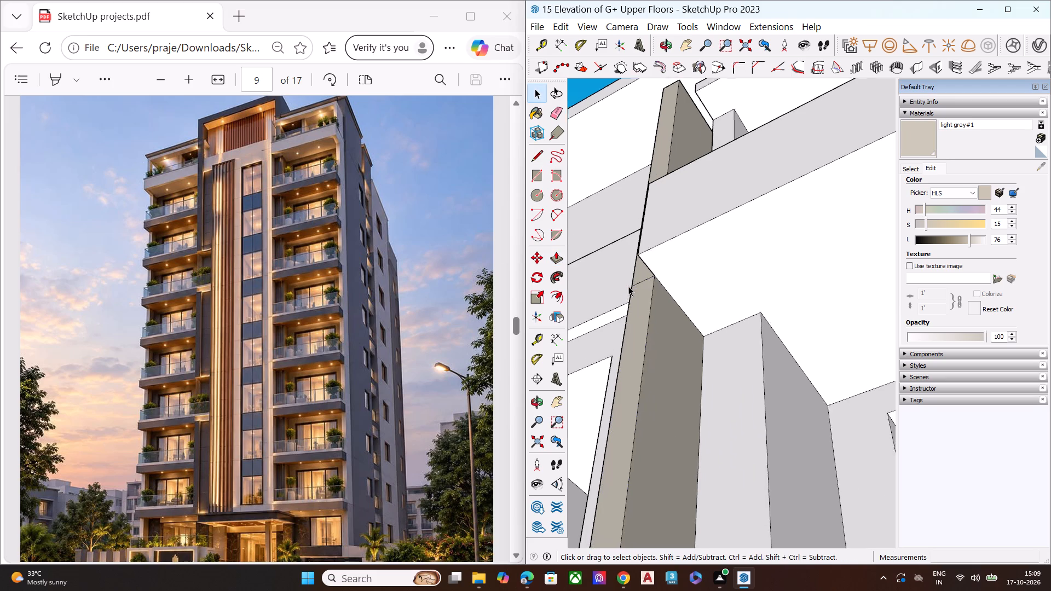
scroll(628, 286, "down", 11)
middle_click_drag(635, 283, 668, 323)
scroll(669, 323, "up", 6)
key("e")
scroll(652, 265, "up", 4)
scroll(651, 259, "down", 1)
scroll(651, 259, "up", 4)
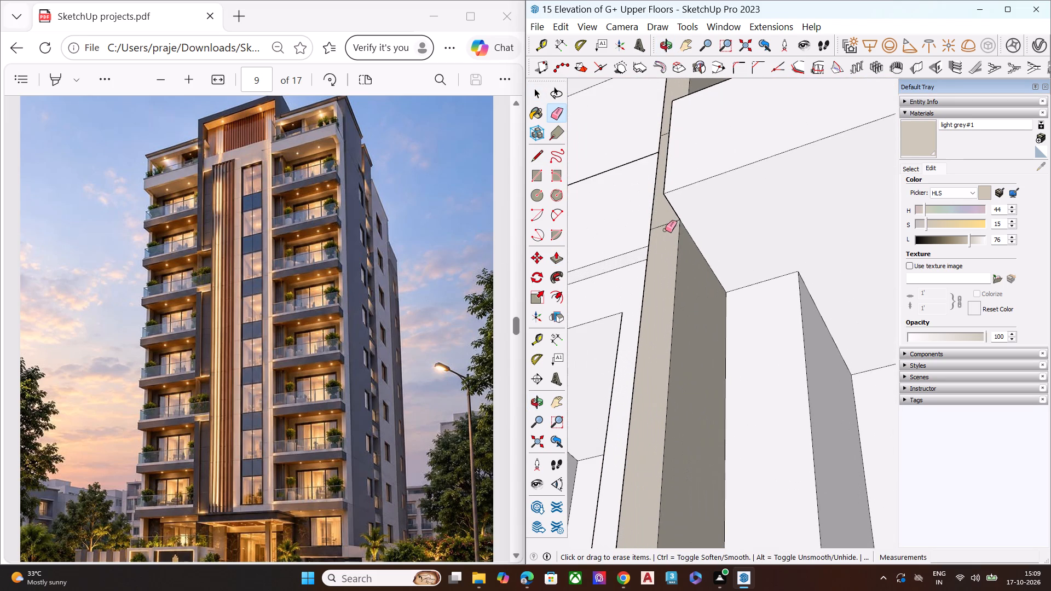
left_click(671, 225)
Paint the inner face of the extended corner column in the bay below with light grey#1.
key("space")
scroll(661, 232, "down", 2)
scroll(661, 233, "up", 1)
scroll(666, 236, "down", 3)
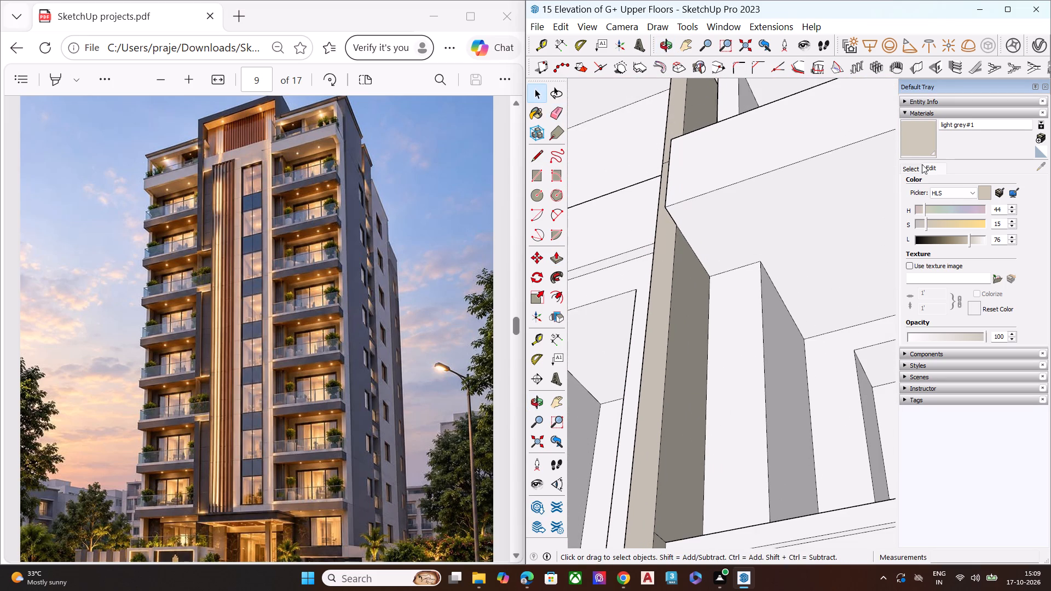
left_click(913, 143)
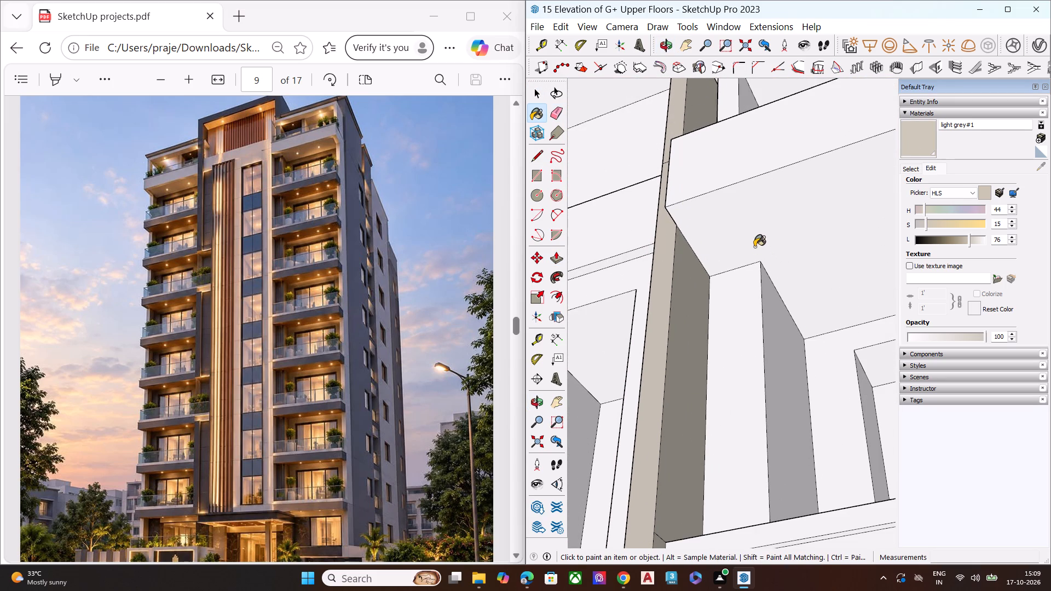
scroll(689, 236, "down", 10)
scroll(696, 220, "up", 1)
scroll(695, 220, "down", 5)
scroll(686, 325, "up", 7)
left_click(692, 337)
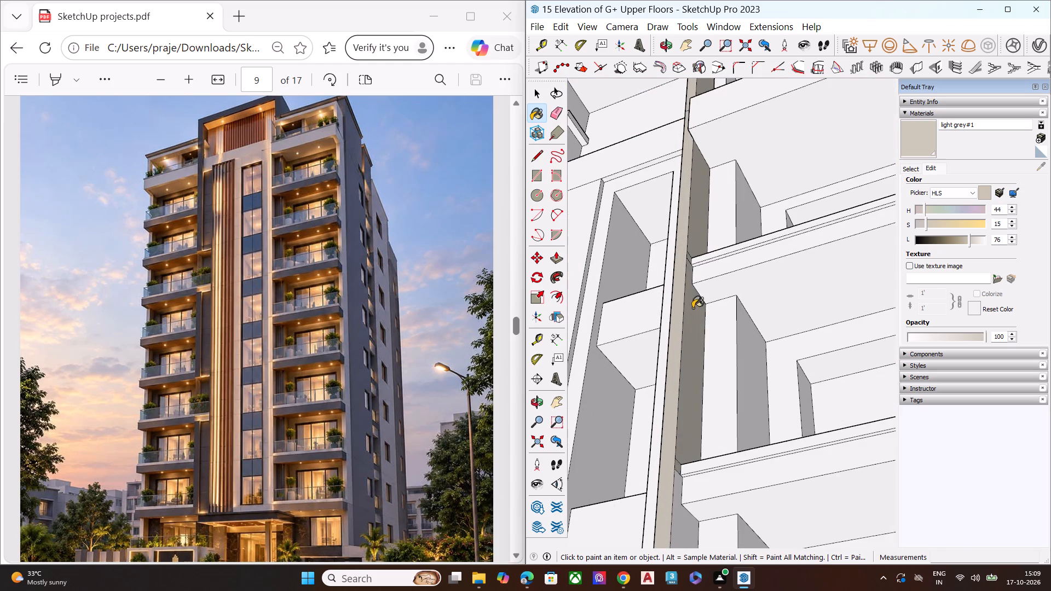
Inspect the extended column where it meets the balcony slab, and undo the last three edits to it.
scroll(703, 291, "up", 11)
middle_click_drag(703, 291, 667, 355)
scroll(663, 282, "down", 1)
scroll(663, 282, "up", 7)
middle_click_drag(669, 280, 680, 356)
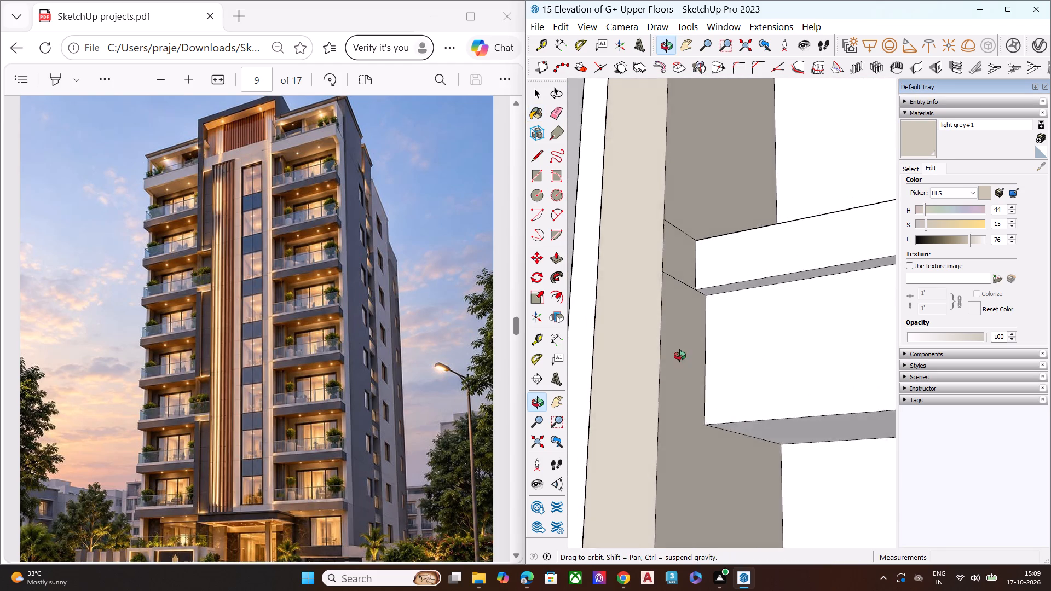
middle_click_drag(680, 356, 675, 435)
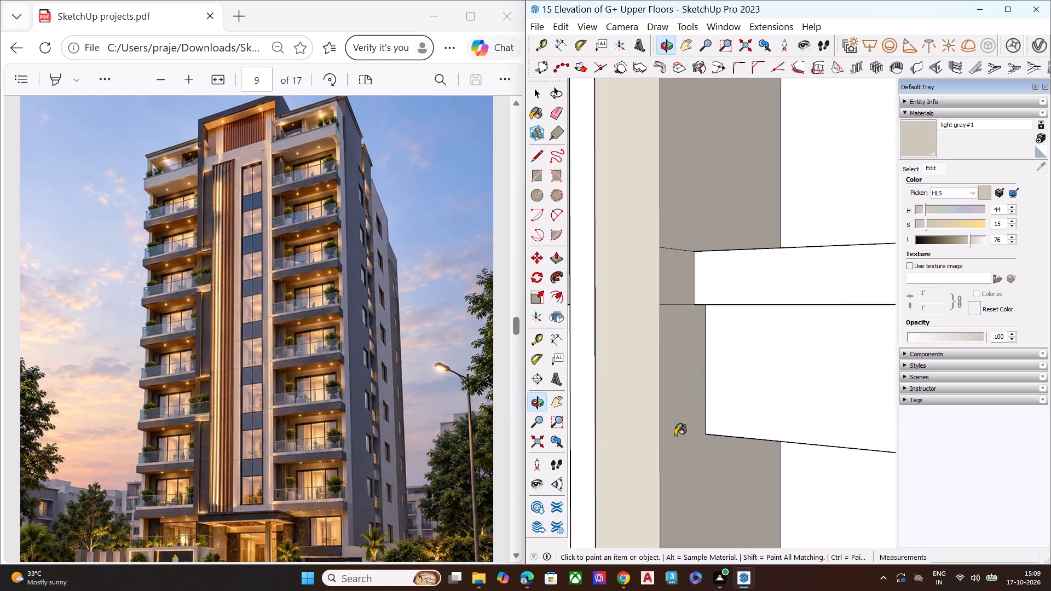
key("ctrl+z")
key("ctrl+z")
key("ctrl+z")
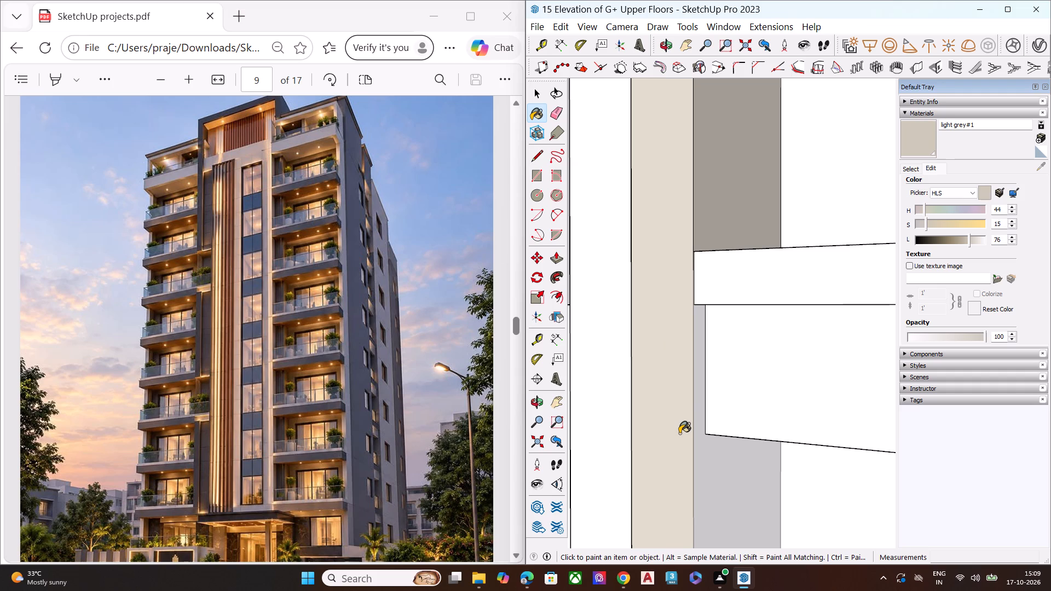
Paint the corner column's inner face light grey#1 in the next three unpainted balcony bays down the second stack.
scroll(683, 275, "down", 5)
scroll(680, 273, "up", 1)
scroll(680, 273, "down", 2)
middle_click_drag(695, 378, 665, 289)
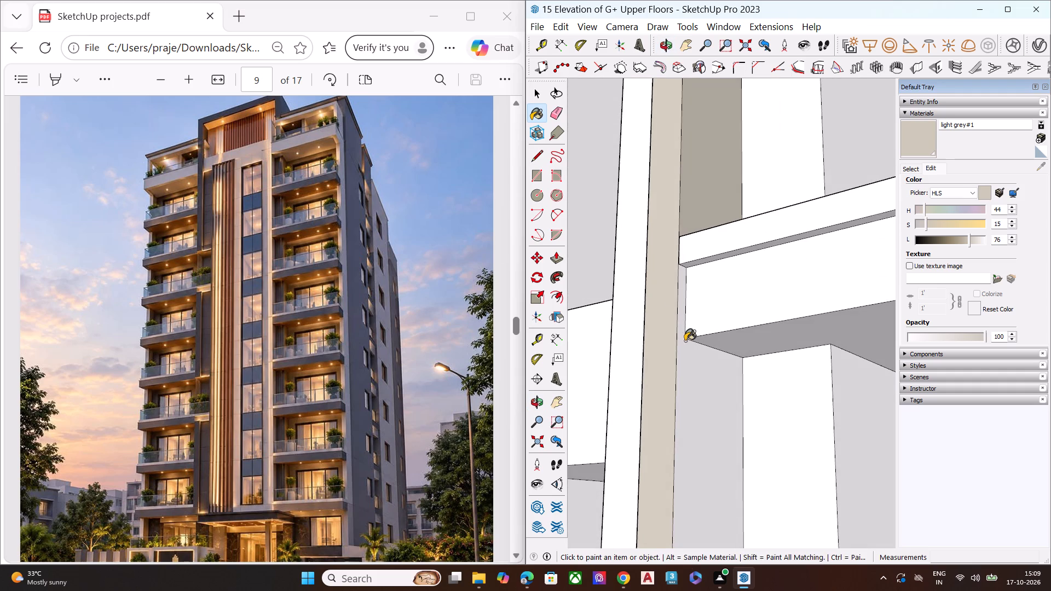
left_click(685, 341)
scroll(685, 341, "down", 16)
scroll(678, 240, "down", 7)
scroll(686, 358, "up", 7)
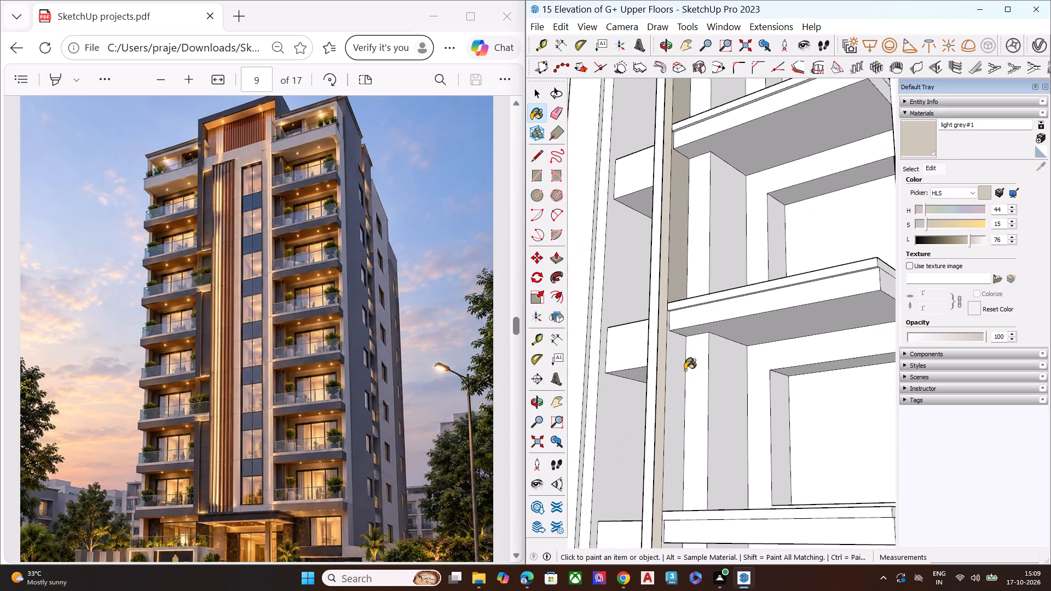
scroll(685, 370, "up", 1)
left_click(668, 375)
scroll(686, 297, "down", 8)
scroll(685, 415, "up", 8)
left_click(674, 431)
Paint the corner column's inner face light grey#1 in the following two balcony bays of the second stack.
scroll(672, 312, "down", 2)
scroll(672, 312, "up", 1)
scroll(672, 312, "down", 6)
scroll(661, 499, "up", 8)
left_click(671, 494)
scroll(673, 292, "down", 5)
scroll(672, 289, "up", 1)
scroll(672, 289, "down", 2)
scroll(672, 289, "up", 1)
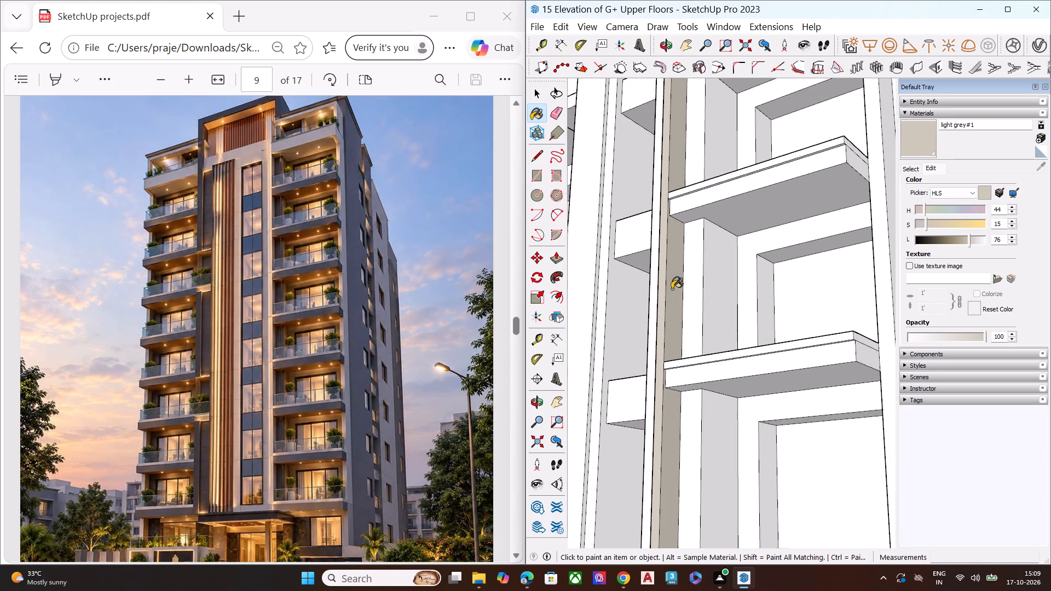
scroll(672, 289, "down", 1)
scroll(672, 289, "up", 2)
scroll(672, 289, "down", 1)
scroll(672, 289, "up", 1)
scroll(672, 289, "down", 11)
scroll(671, 453, "up", 9)
left_click(662, 418)
Paint the corner column's inner face light grey#1 in the lowest two balcony bays of the second stack.
scroll(679, 340, "down", 6)
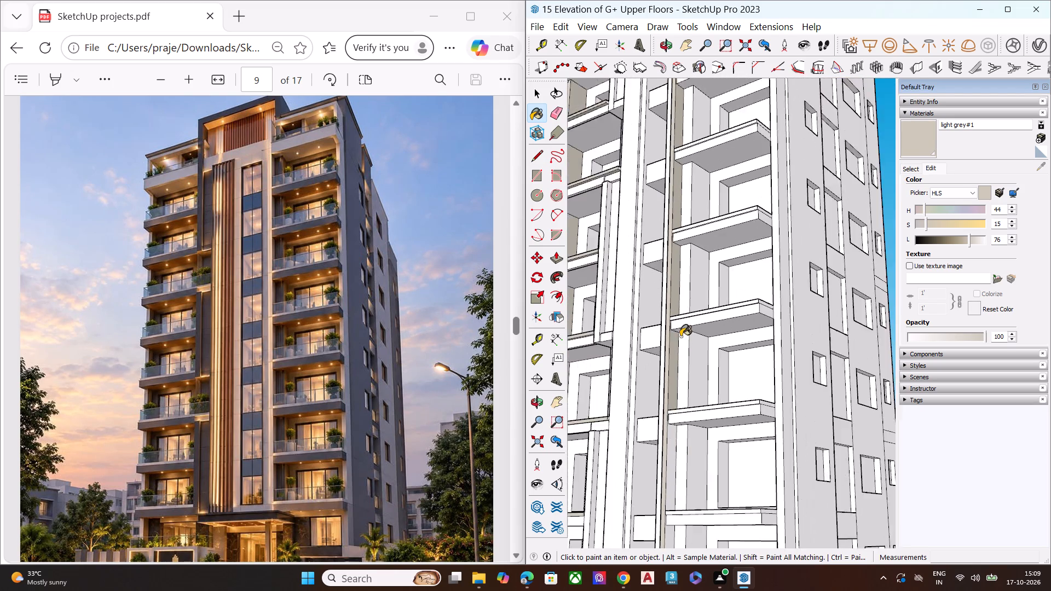
scroll(680, 337, "down", 8)
scroll(692, 409, "up", 7)
left_click(665, 396)
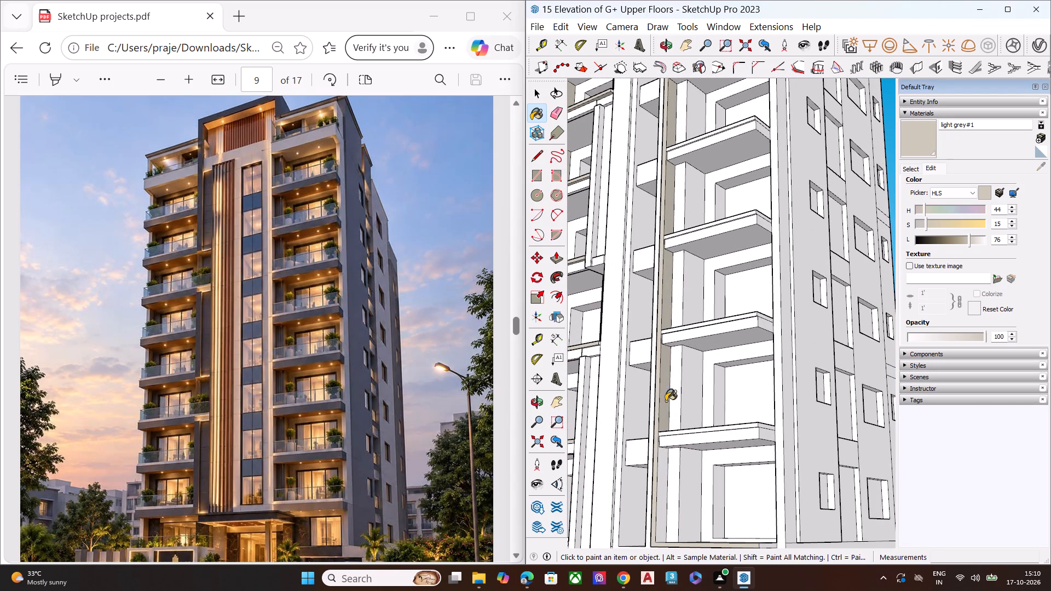
left_click(662, 467)
Paint the front, underside and end faces of the second stack's lowest balcony slab upper edge band with light grey#1.
scroll(667, 457, "up", 11)
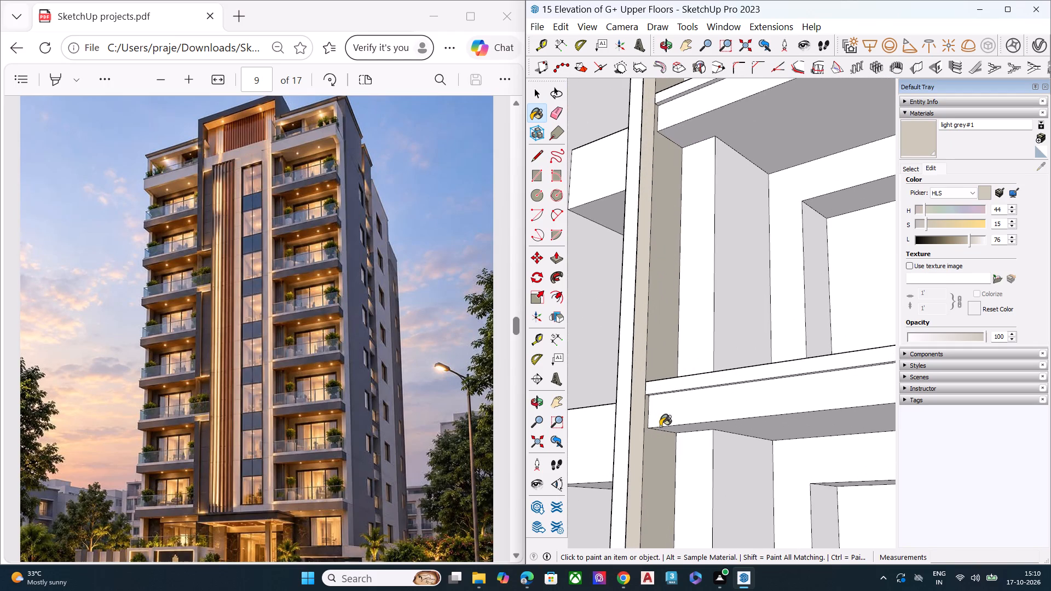
left_click(673, 384)
middle_click_drag(695, 384, 593, 267)
scroll(593, 268, "up", 8)
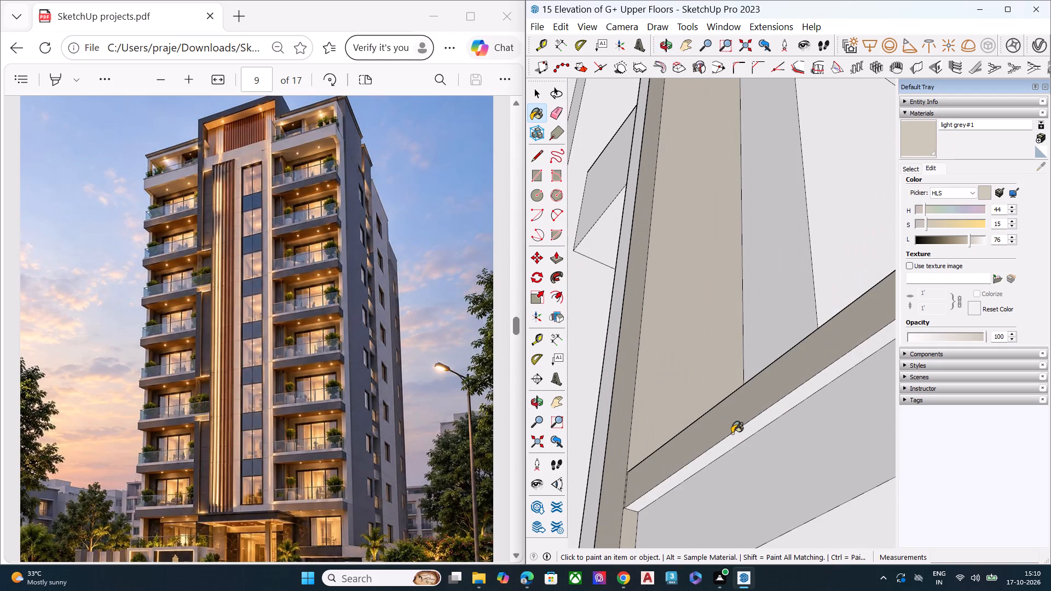
left_click(734, 439)
scroll(589, 338, "down", 5)
scroll(589, 338, "up", 1)
scroll(589, 338, "down", 9)
scroll(790, 285, "up", 7)
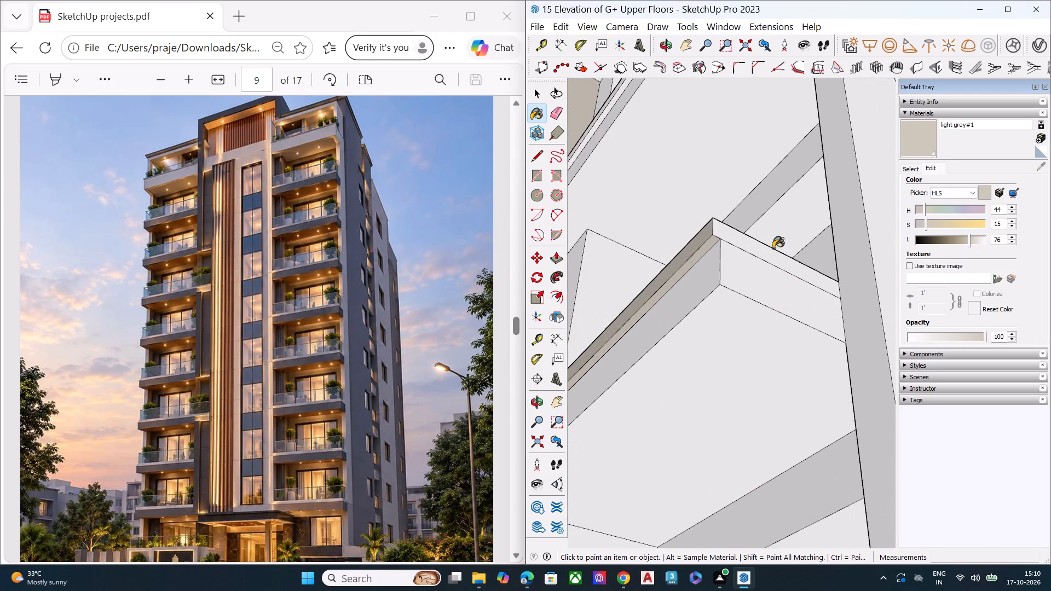
scroll(773, 248, "up", 1)
left_click(765, 249)
Paint the front, end and underside faces of the second-lowest balcony slab's upper edge band with light grey#1.
scroll(784, 277, "down", 7)
middle_click_drag(771, 273, 781, 432)
scroll(762, 130, "up", 8)
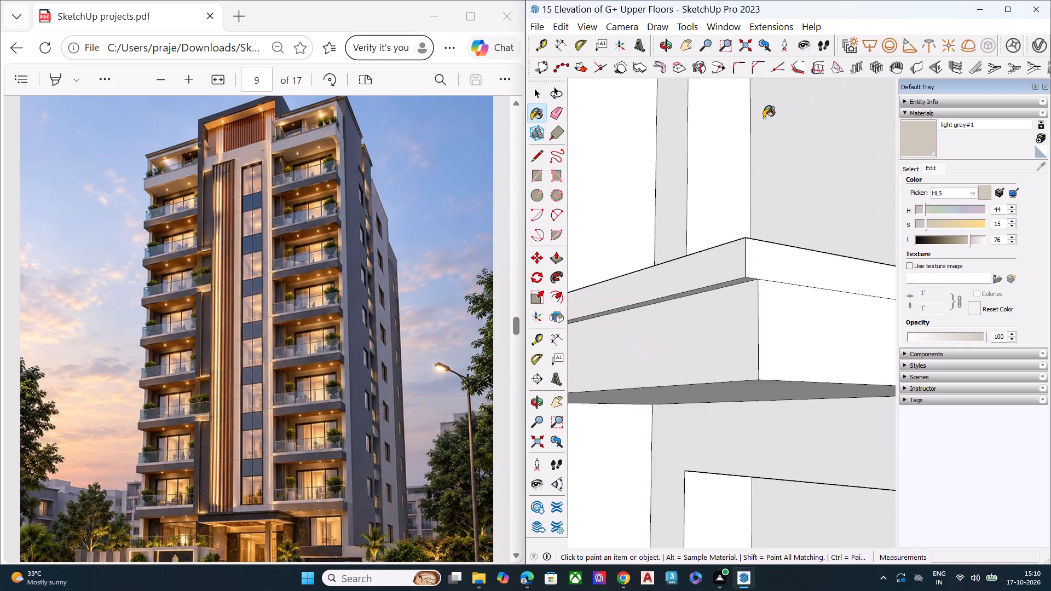
left_click(731, 300)
left_click(783, 310)
middle_click_drag(764, 298, 781, 178)
scroll(725, 285, "up", 1)
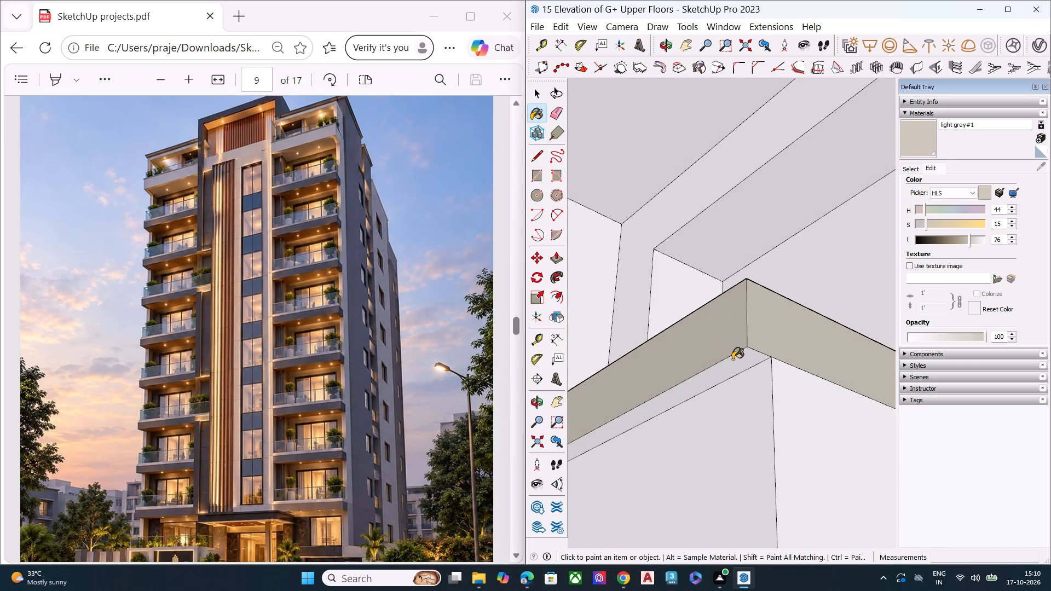
left_click(732, 359)
Paint the front, end and underside faces of the third-lowest balcony slab's upper edge band with light grey#1.
scroll(801, 300, "up", 1)
scroll(807, 287, "down", 17)
scroll(777, 272, "down", 6)
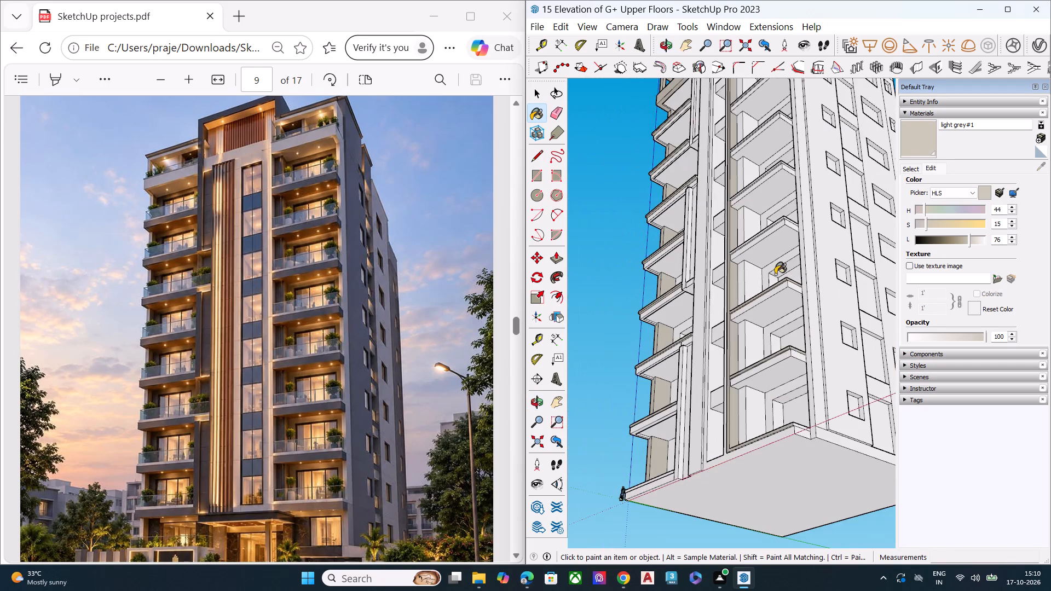
scroll(780, 164, "up", 9)
scroll(778, 309, "down", 1)
scroll(778, 309, "up", 3)
scroll(778, 310, "down", 1)
scroll(778, 310, "up", 3)
left_click(778, 310)
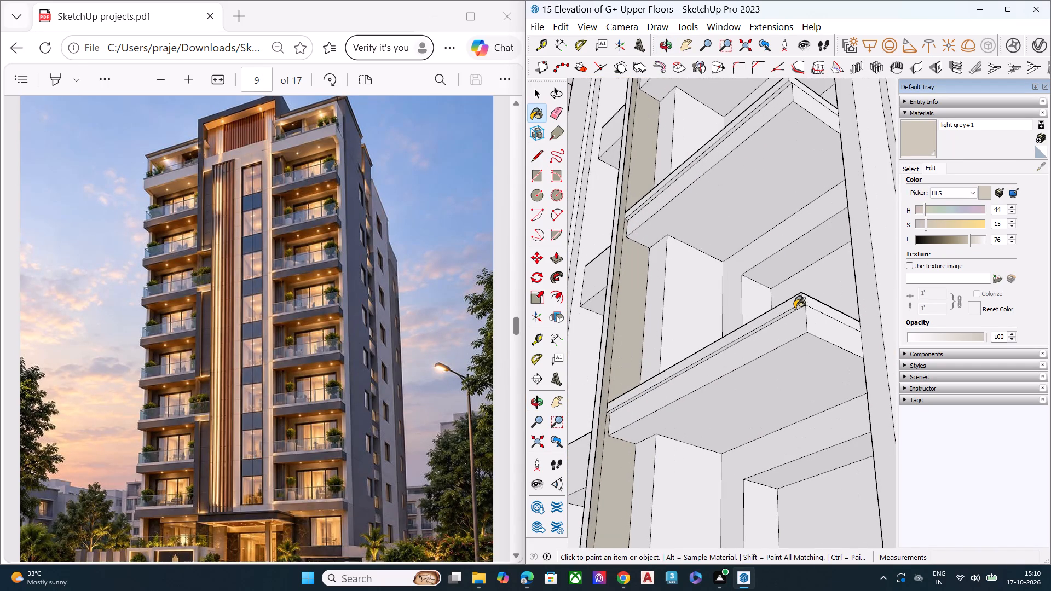
left_click(804, 304)
left_click(806, 304)
middle_click_drag(782, 264, 779, 249)
scroll(771, 254, "up", 9)
scroll(774, 303, "down", 1)
scroll(779, 309, "up", 1)
middle_click_drag(806, 322, 786, 278)
scroll(787, 284, "up", 2)
scroll(707, 303, "down", 10)
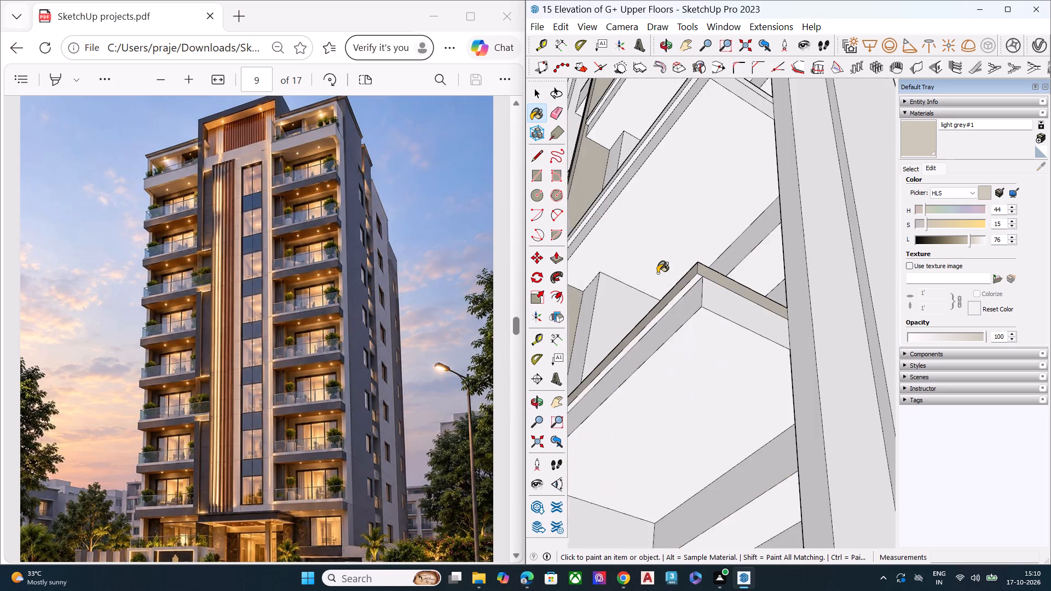
scroll(680, 287, "up", 7)
left_click(696, 287)
Paint the front, underside and end faces of the fourth-lowest balcony slab's upper edge band with light grey#1.
scroll(753, 271, "down", 11)
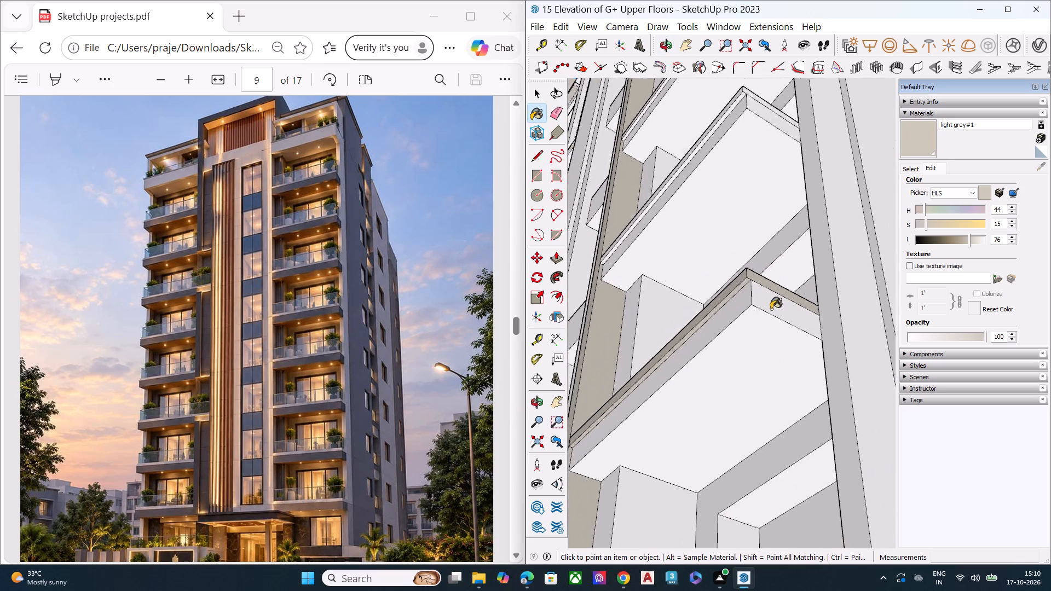
scroll(771, 309, "down", 3)
middle_click_drag(673, 266, 692, 331)
scroll(698, 264, "up", 7)
scroll(760, 253, "down", 1)
scroll(771, 253, "up", 3)
scroll(821, 153, "up", 7)
left_click(810, 169)
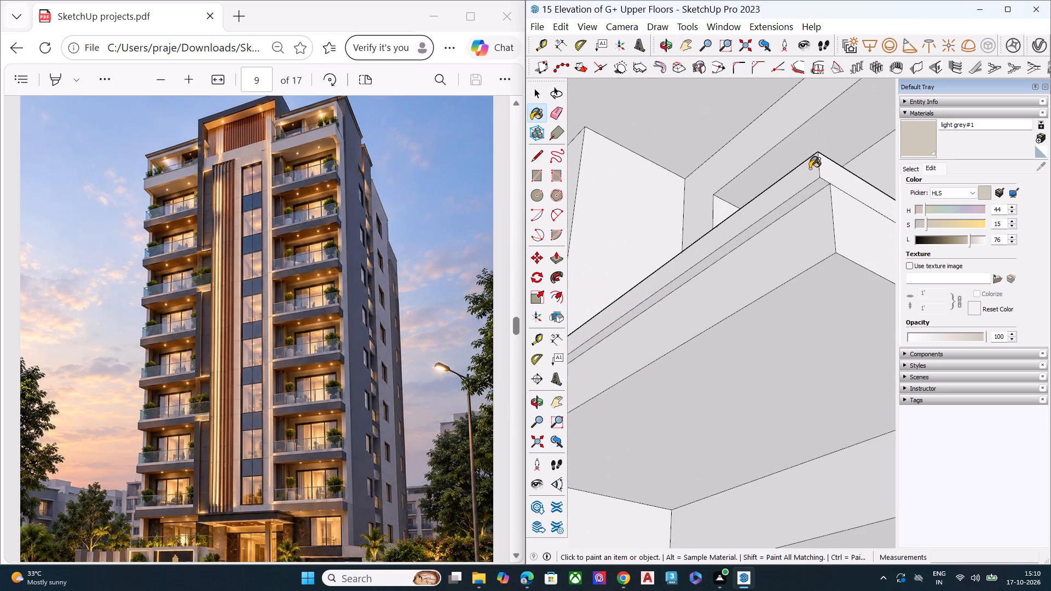
left_click(811, 187)
left_click(831, 176)
Paint the front, underside and end faces of the fifth-lowest balcony slab's upper edge band with light grey#1.
scroll(839, 175, "down", 3)
scroll(844, 201, "up", 1)
scroll(845, 209, "down", 1)
scroll(845, 210, "up", 1)
scroll(845, 211, "down", 9)
scroll(835, 247, "up", 1)
scroll(835, 247, "down", 5)
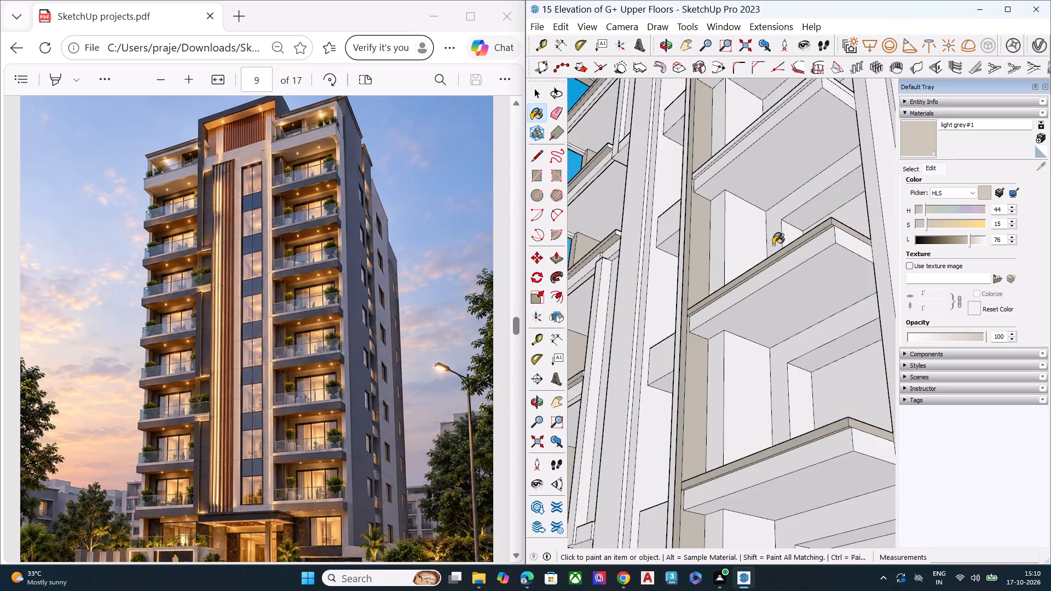
scroll(772, 244, "down", 6)
middle_click_drag(790, 221, 795, 296)
scroll(794, 225, "up", 9)
scroll(804, 161, "down", 2)
scroll(804, 161, "up", 4)
scroll(804, 161, "down", 1)
scroll(804, 161, "up", 2)
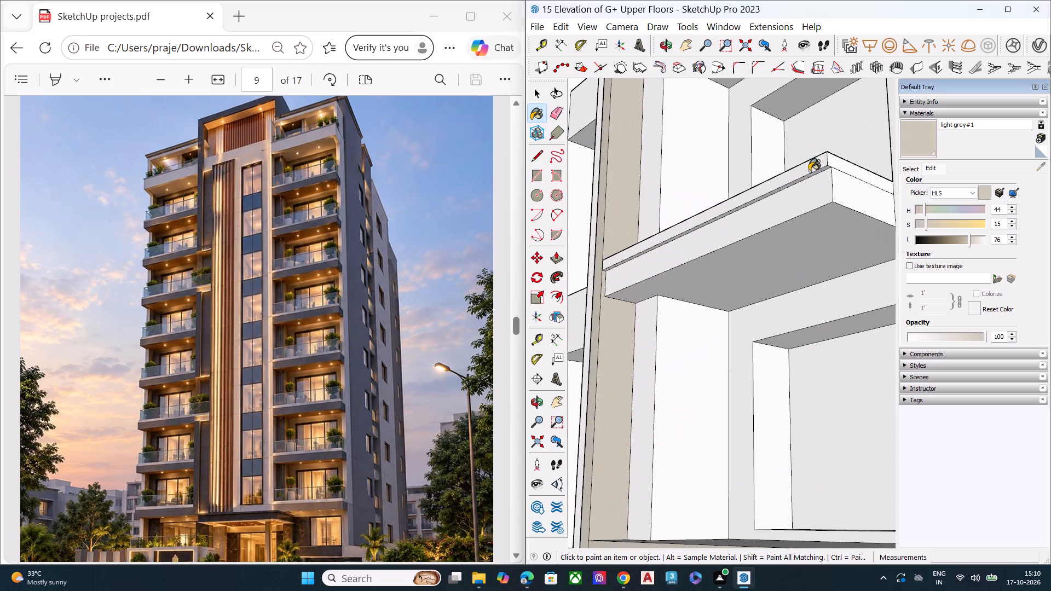
left_click(809, 171)
middle_click_drag(807, 153, 795, 90)
scroll(797, 102, "up", 8)
left_click(792, 95)
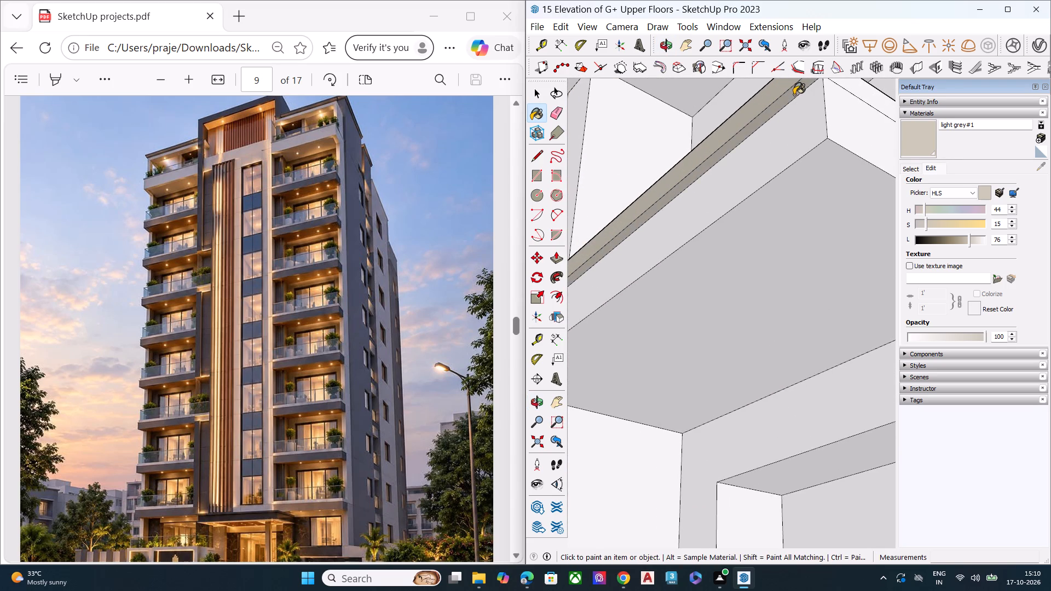
scroll(788, 115, "down", 5)
left_click(828, 106)
scroll(848, 195, "down", 12)
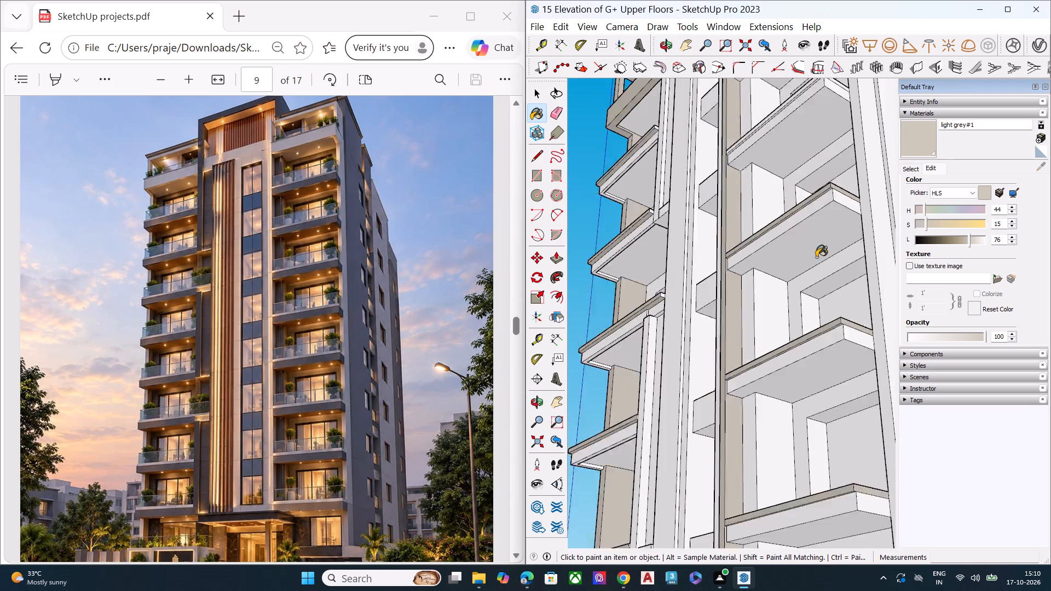
Paint the front, underside and end faces of the sixth-lowest balcony slab's upper edge band with light grey#1.
scroll(816, 257, "down", 7)
scroll(803, 45, "up", 6)
scroll(825, 130, "up", 2)
scroll(825, 130, "down", 1)
scroll(825, 130, "up", 2)
scroll(825, 130, "down", 1)
scroll(825, 130, "up", 13)
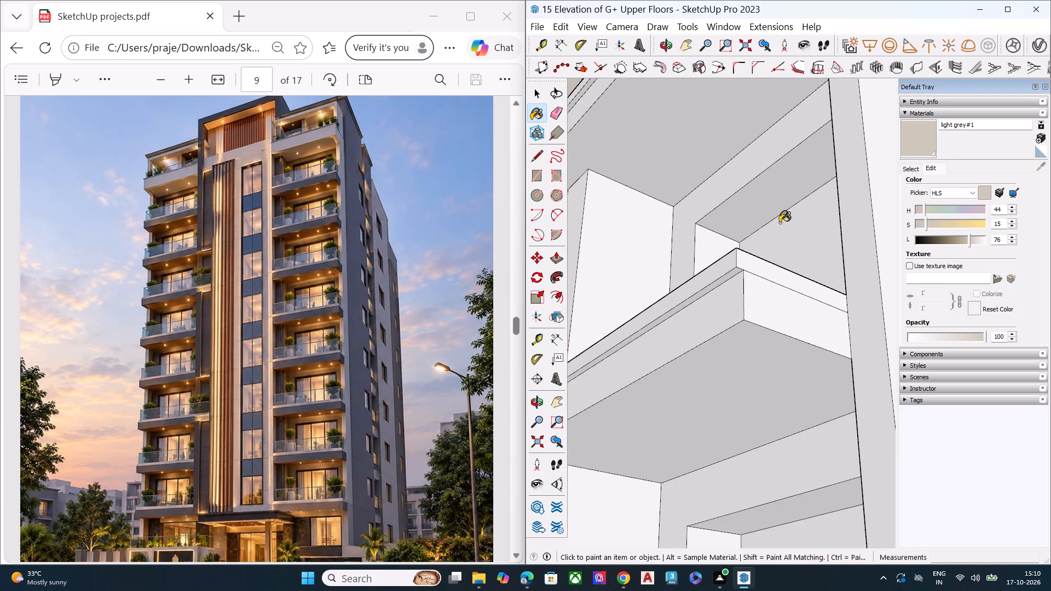
scroll(733, 257, "up", 2)
scroll(732, 258, "down", 1)
scroll(731, 259, "up", 4)
left_click(725, 264)
left_click(738, 282)
left_click(752, 271)
scroll(784, 251, "down", 8)
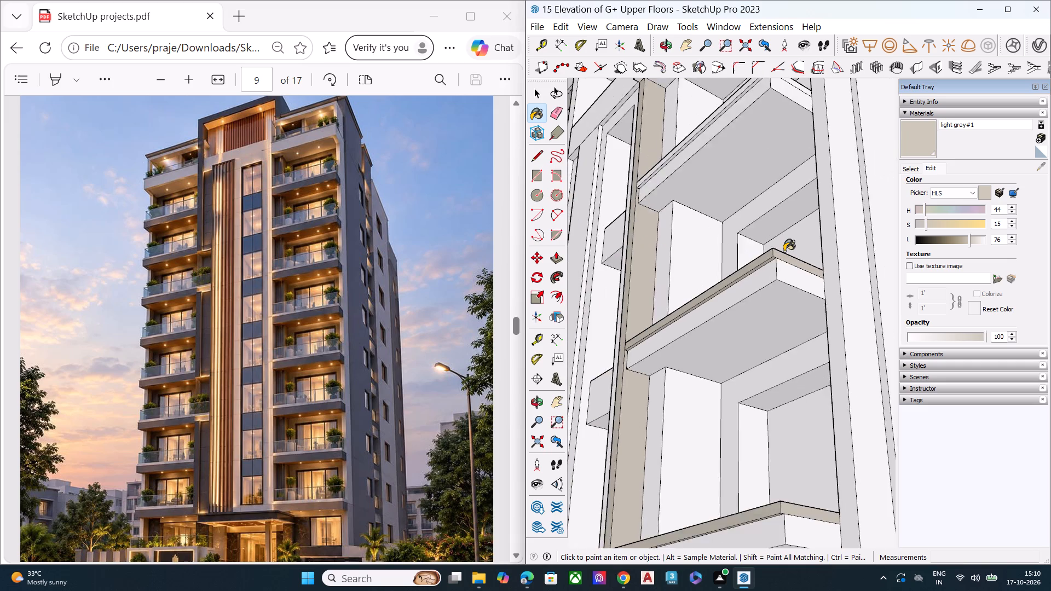
scroll(784, 251, "down", 4)
scroll(784, 251, "up", 1)
scroll(784, 251, "down", 1)
scroll(784, 251, "up", 1)
scroll(784, 251, "down", 4)
key("space")
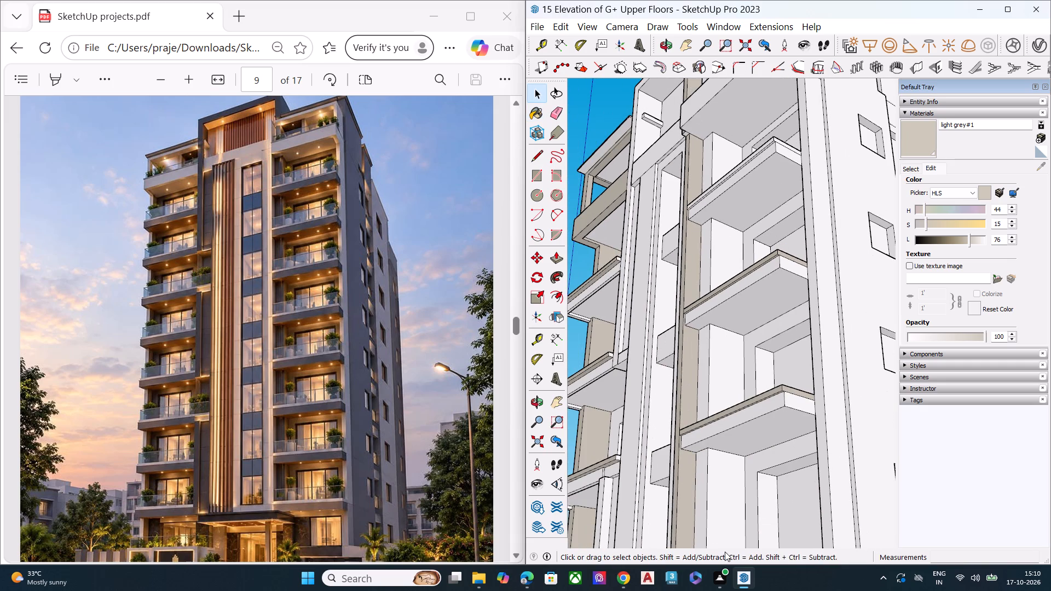
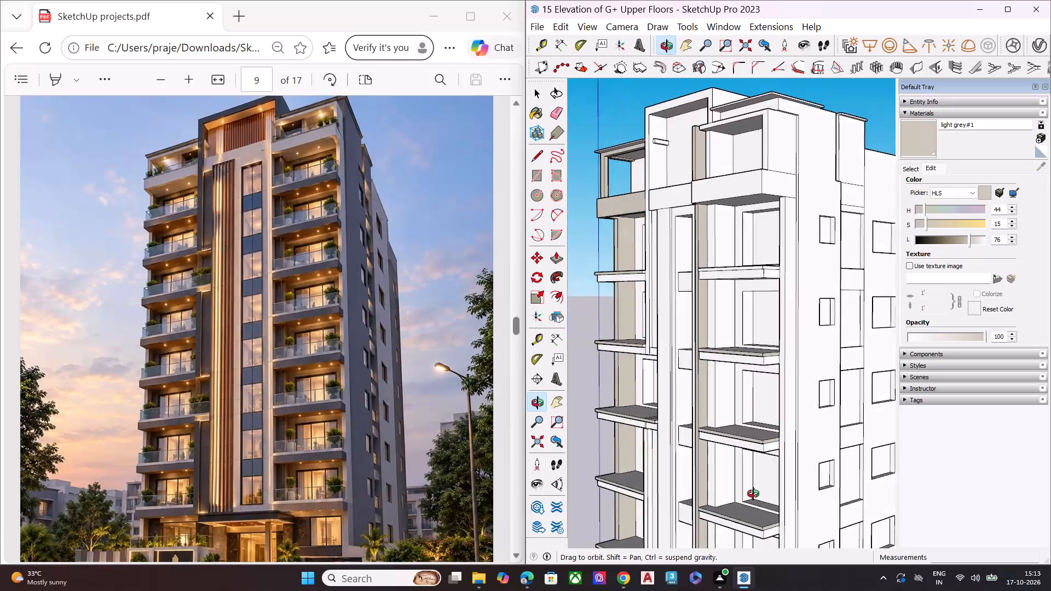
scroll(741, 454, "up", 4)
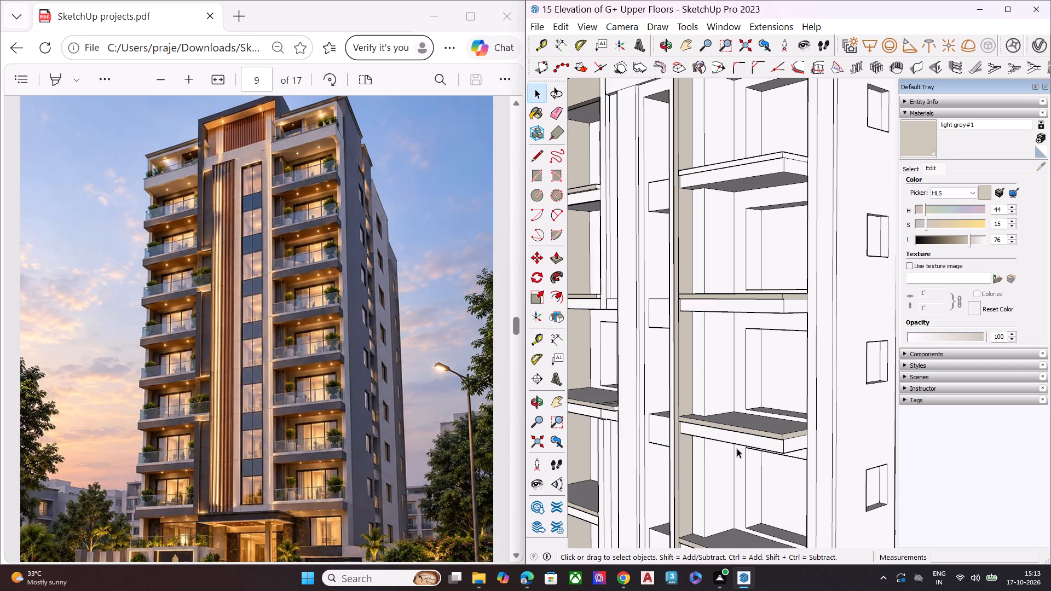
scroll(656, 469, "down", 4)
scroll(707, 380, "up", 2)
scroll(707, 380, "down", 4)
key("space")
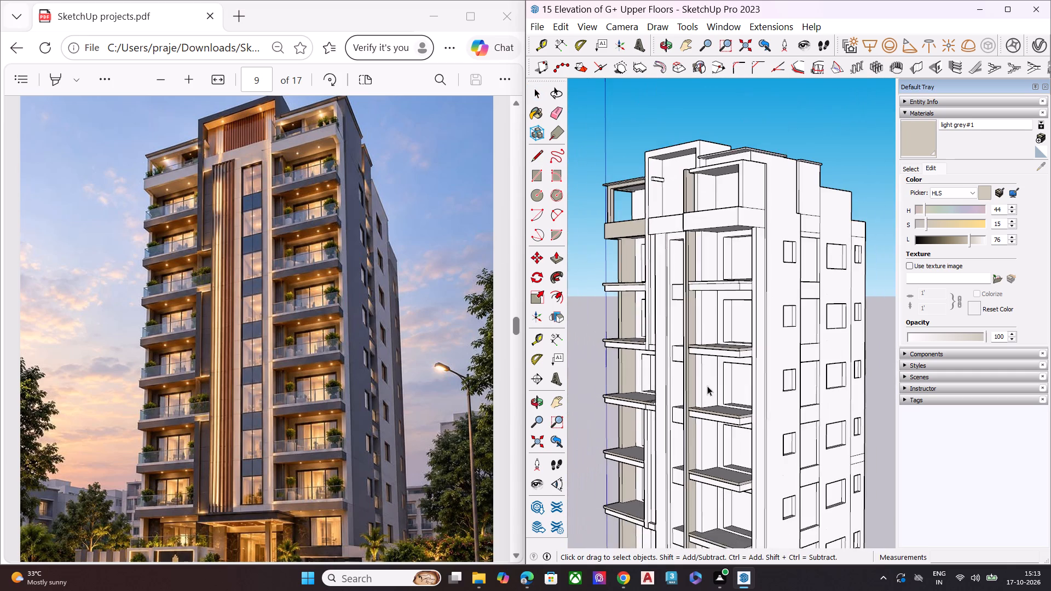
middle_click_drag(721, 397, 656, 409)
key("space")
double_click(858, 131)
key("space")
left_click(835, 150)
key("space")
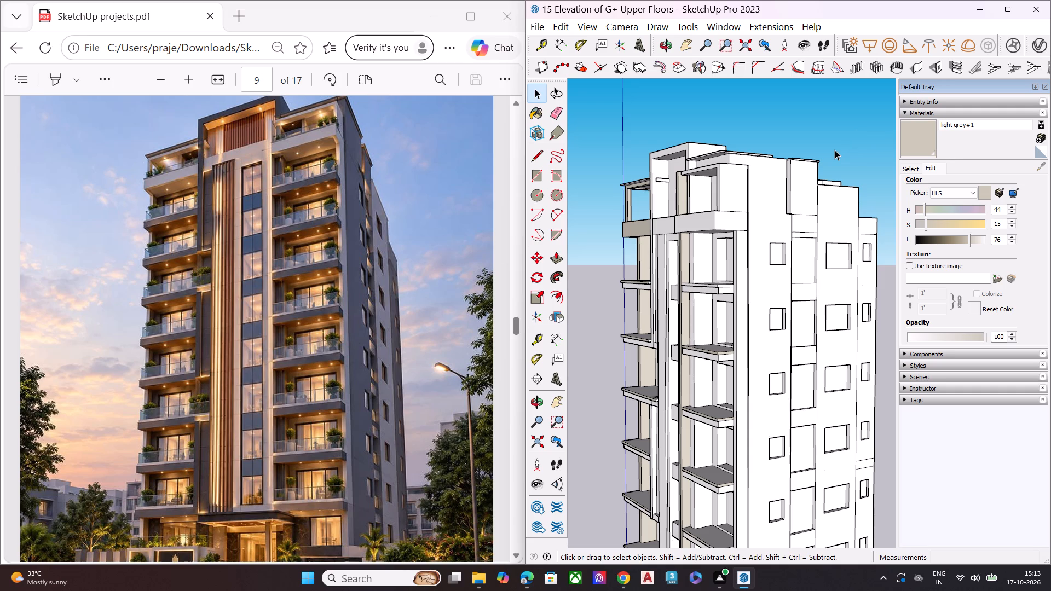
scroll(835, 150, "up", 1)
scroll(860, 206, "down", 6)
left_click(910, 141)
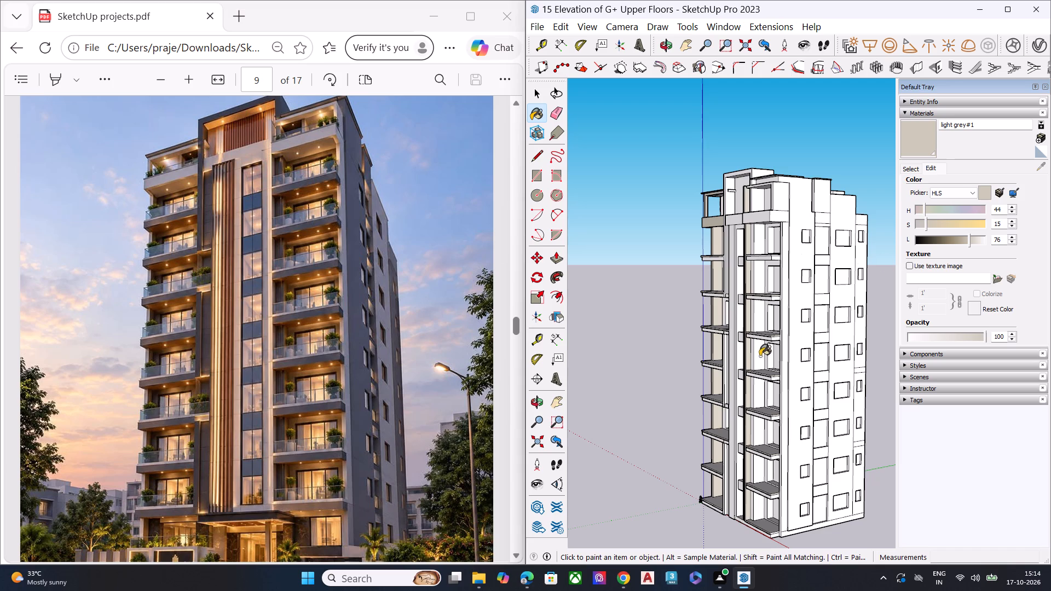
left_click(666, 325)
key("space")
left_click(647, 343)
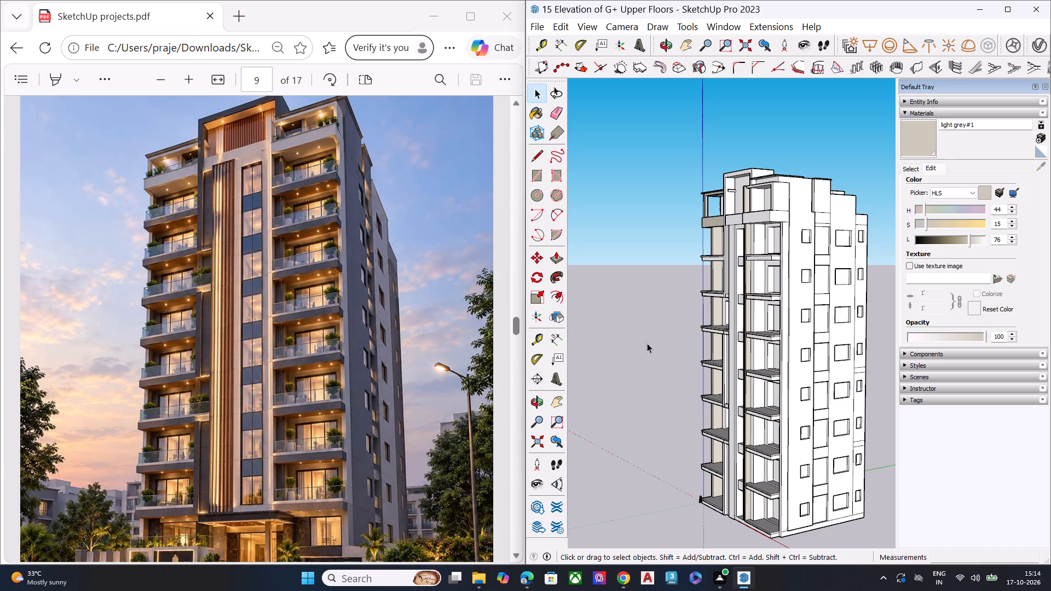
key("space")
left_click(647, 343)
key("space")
Paint the undersides of the left balcony stack's top parapet and three highest slabs with light grey#1.
middle_click_drag(696, 333, 822, 295)
scroll(798, 277, "up", 2)
scroll(777, 259, "down", 2)
scroll(776, 256, "up", 3)
middle_click_drag(804, 196, 822, 241)
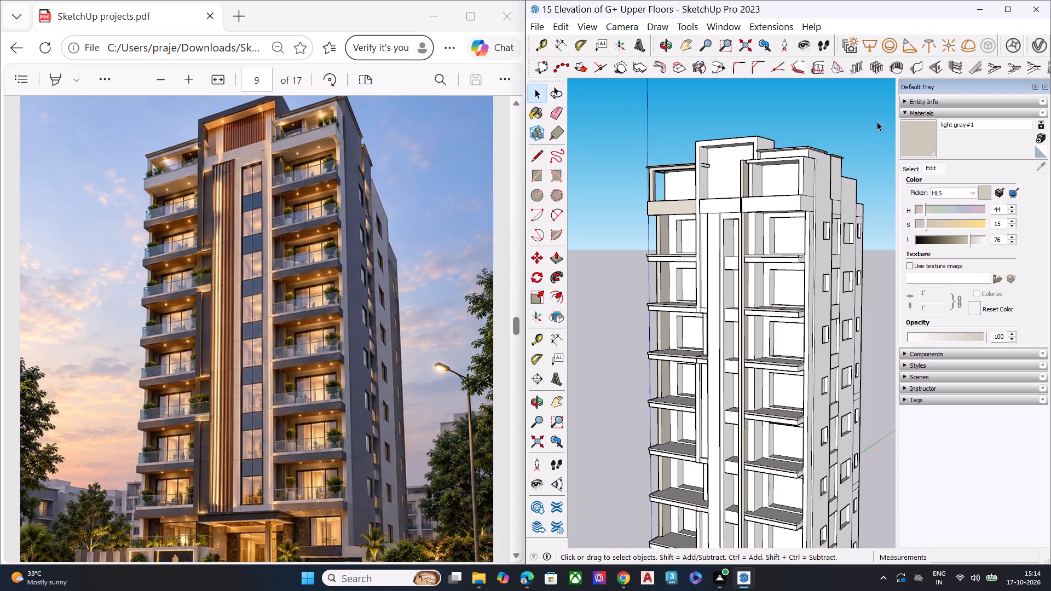
left_click(914, 133)
middle_click_drag(813, 228, 785, 114)
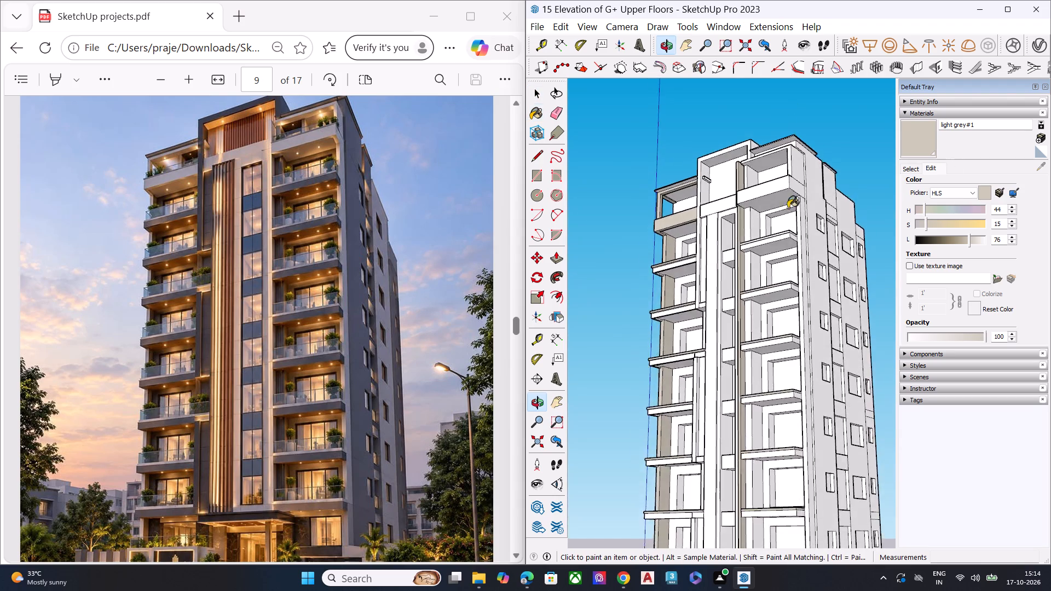
scroll(788, 227, "up", 8)
scroll(783, 230, "down", 9)
scroll(678, 232, "up", 2)
scroll(666, 233, "down", 1)
scroll(661, 233, "up", 7)
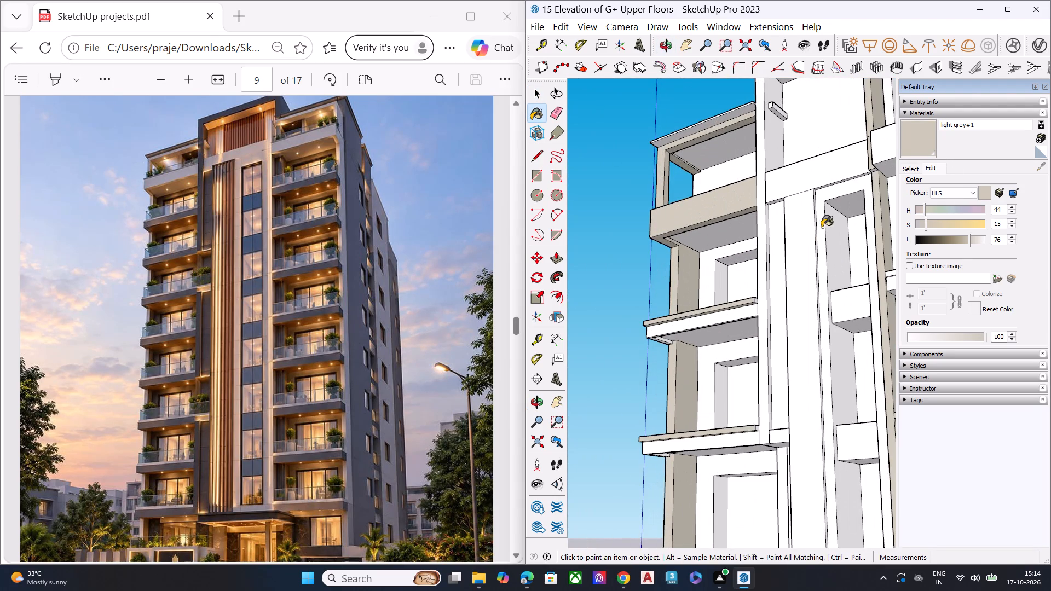
middle_click_drag(809, 228, 803, 231)
scroll(544, 237, "down", 2)
scroll(539, 238, "up", 1)
scroll(528, 240, "down", 7)
scroll(740, 225, "down", 8)
scroll(616, 242, "down", 2)
scroll(616, 242, "up", 1)
scroll(616, 242, "down", 5)
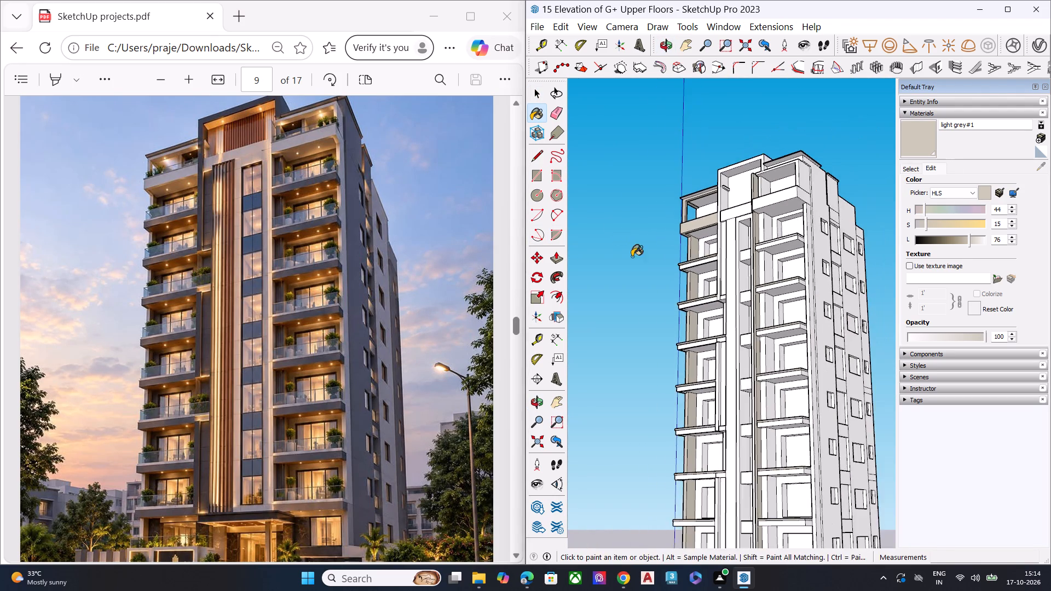
middle_click_drag(685, 335, 697, 215)
scroll(697, 345, "up", 9)
left_click(691, 349)
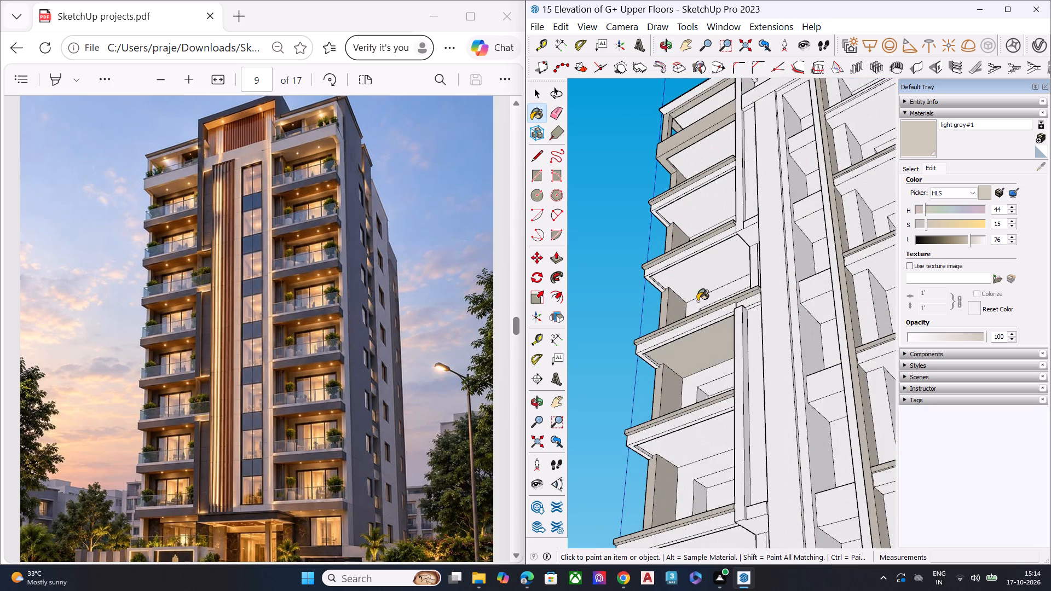
left_click(702, 274)
left_click(699, 209)
left_click(706, 154)
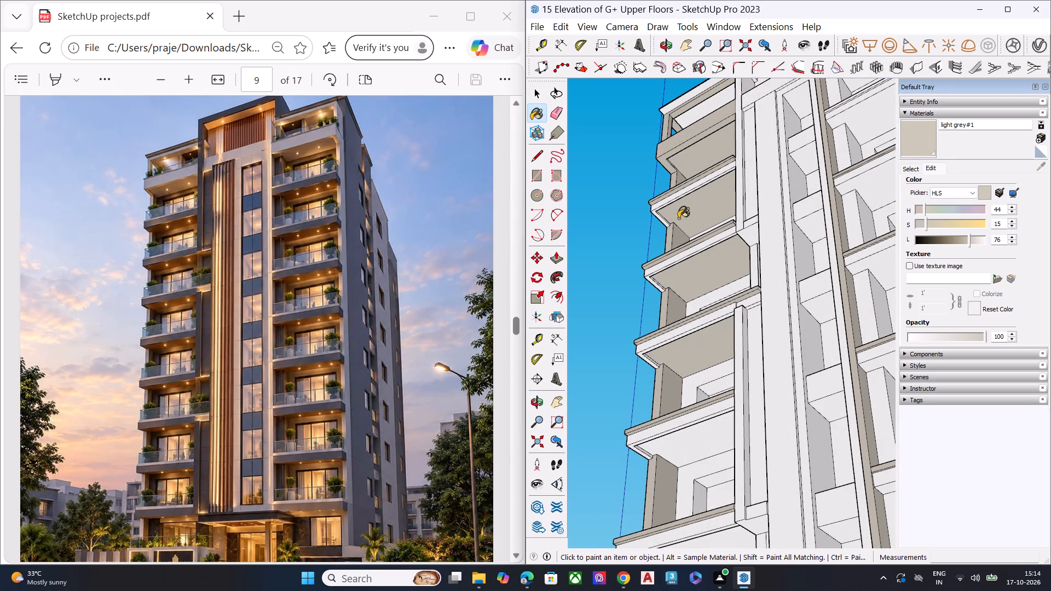
Paint the undersides of the left balcony stack's four lowest slabs with light grey#1.
middle_click_drag(688, 435, 691, 375)
scroll(691, 374, "up", 1)
scroll(691, 374, "down", 1)
left_click(692, 428)
scroll(638, 336, "down", 9)
scroll(671, 430, "up", 6)
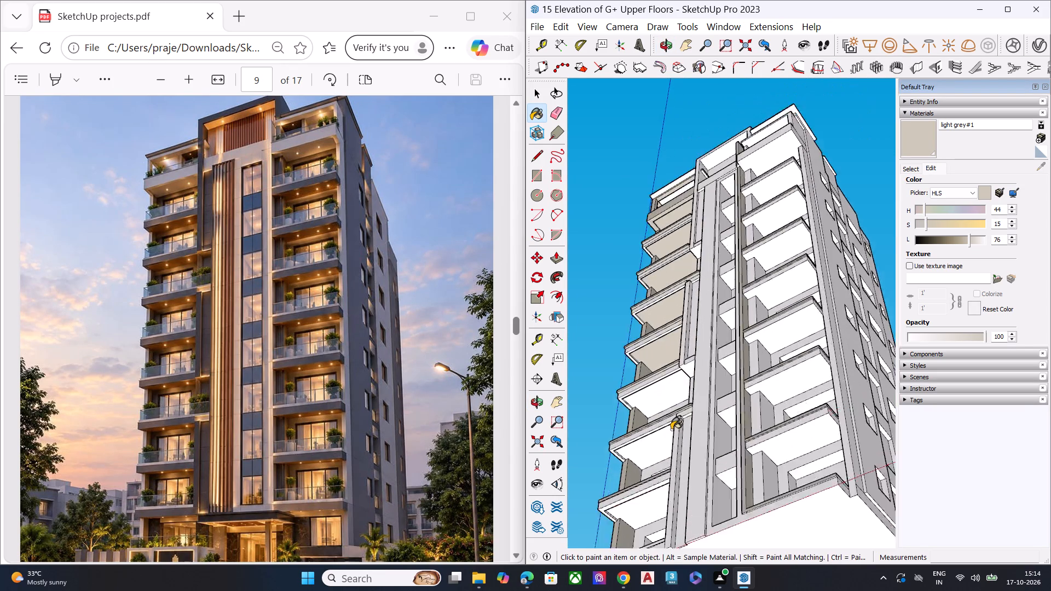
scroll(671, 430, "up", 5)
left_click(660, 380)
left_click(647, 459)
scroll(686, 338, "down", 7)
scroll(668, 462, "up", 2)
scroll(666, 470, "down", 3)
scroll(666, 470, "up", 4)
left_click(659, 432)
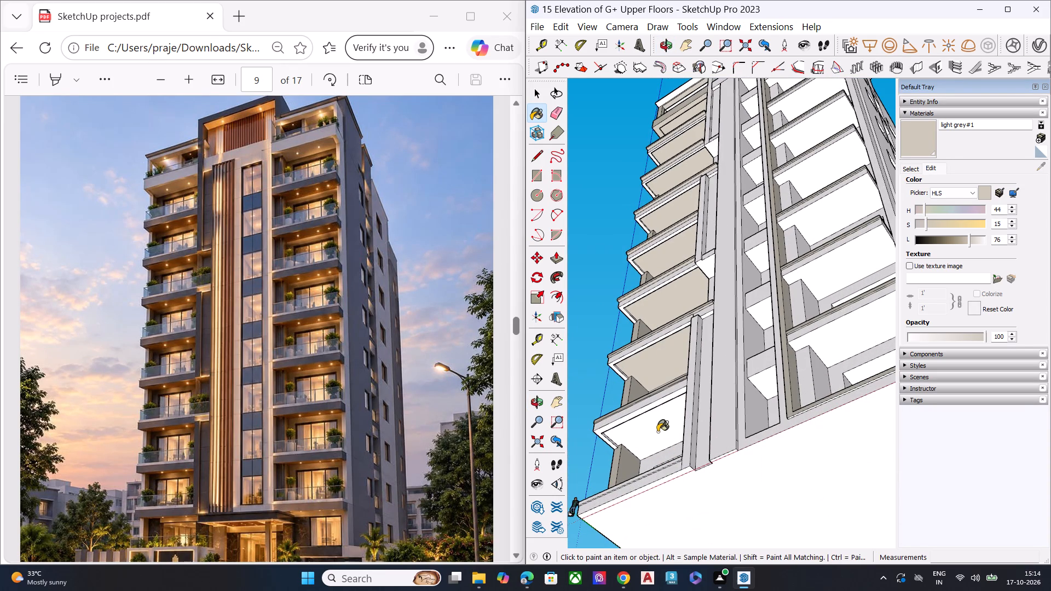
Paint the undersides of the right balcony stack's five lowest slabs with light grey#1.
left_click(847, 334)
left_click(838, 263)
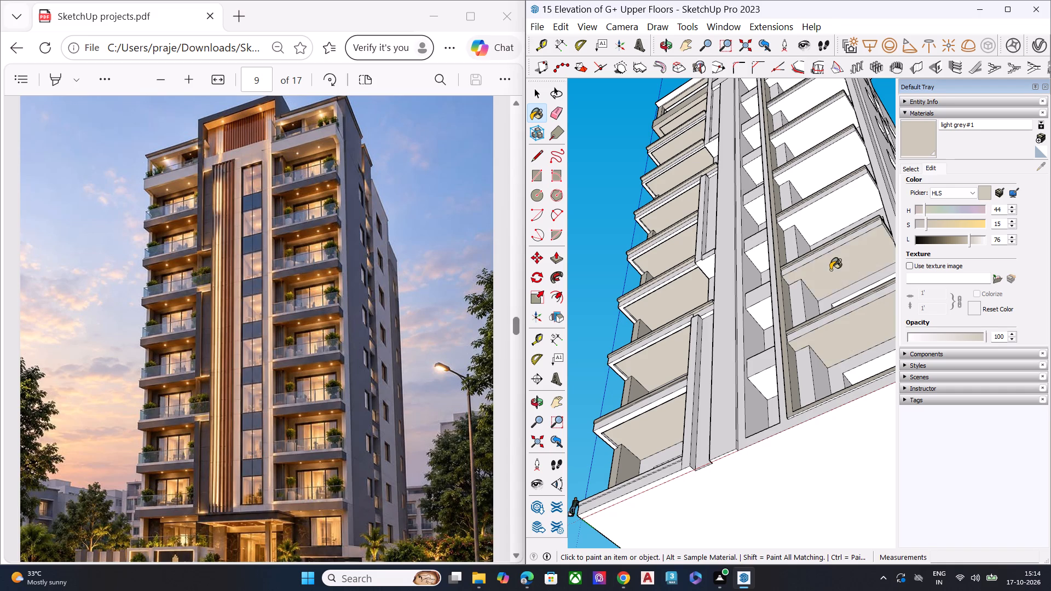
middle_click_drag(830, 270, 788, 389)
scroll(802, 244, "up", 5)
left_click(816, 293)
left_click(810, 165)
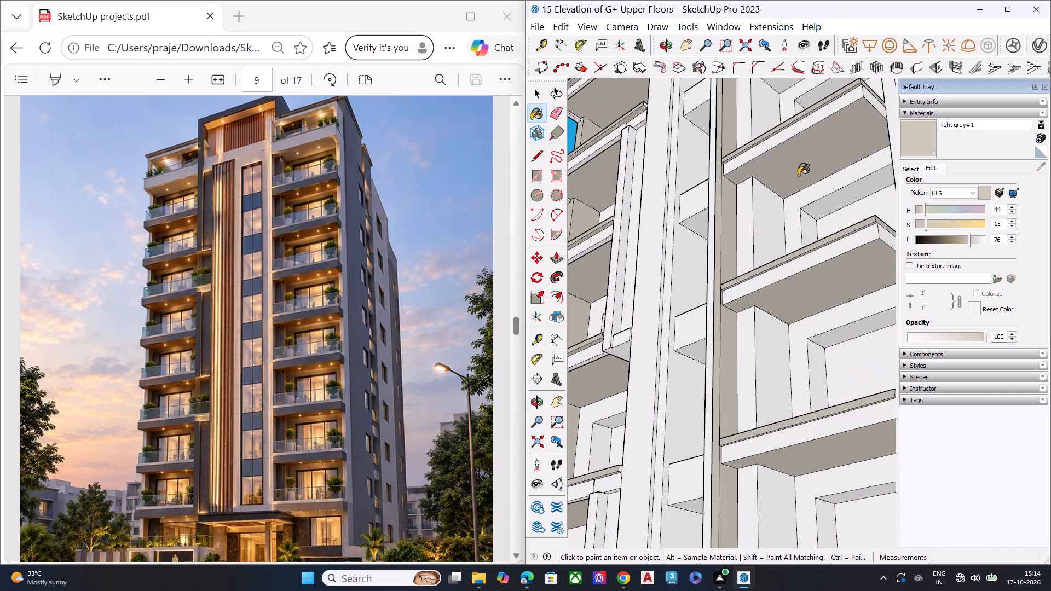
middle_click_drag(795, 191, 800, 333)
scroll(782, 300, "down", 9)
middle_click_drag(777, 272, 788, 188)
scroll(777, 272, "up", 1)
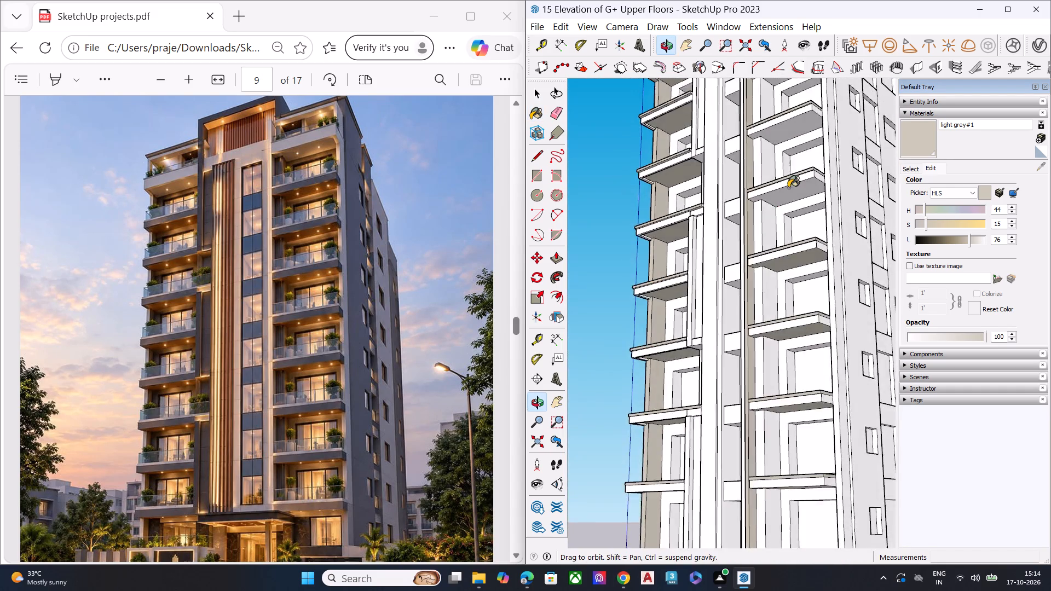
middle_click_drag(788, 188, 786, 191)
scroll(795, 179, "up", 6)
left_click(800, 207)
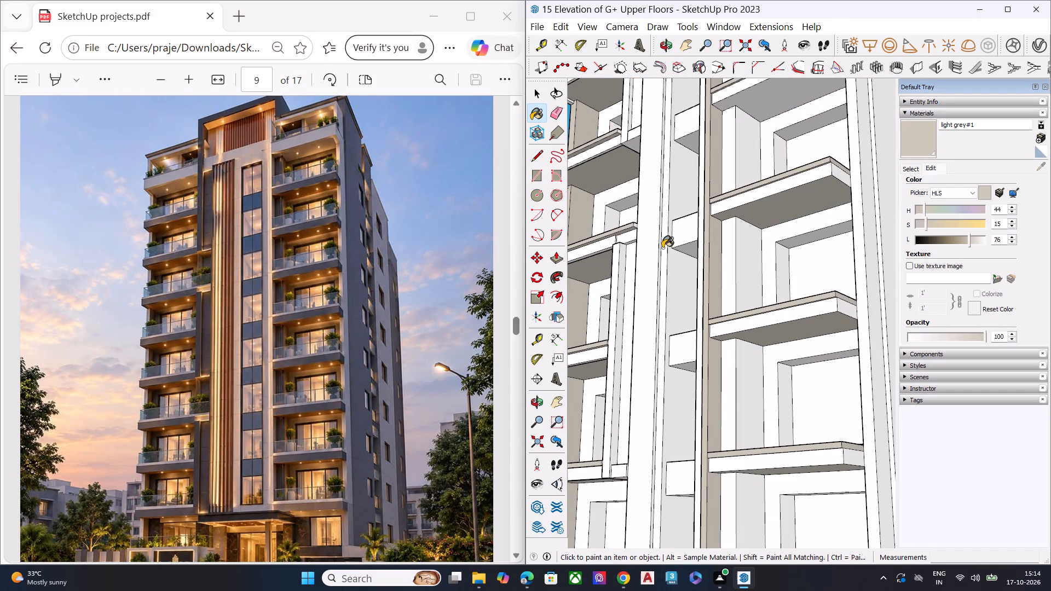
Paint the front face of the tall frame around the central window recess with light grey#1.
left_click(662, 248)
Paint the underside of the right balcony stack's sixth-lowest slab with light grey#1.
middle_click_drag(679, 241, 692, 210)
scroll(692, 210, "up", 1)
scroll(743, 308, "down", 2)
scroll(746, 320, "up", 1)
scroll(747, 328, "down", 4)
scroll(748, 335, "up", 4)
scroll(748, 344, "down", 4)
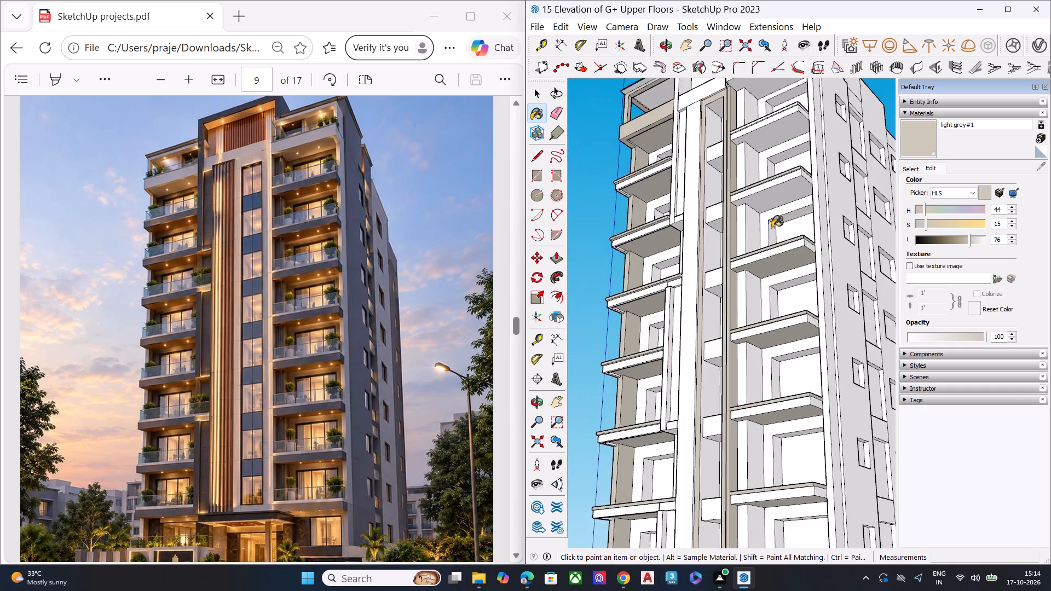
scroll(778, 184, "up", 10)
left_click(775, 225)
Paint the underside, front and end faces of the right balcony stack's top parapet with light grey#1.
scroll(714, 276, "down", 9)
scroll(752, 147, "up", 7)
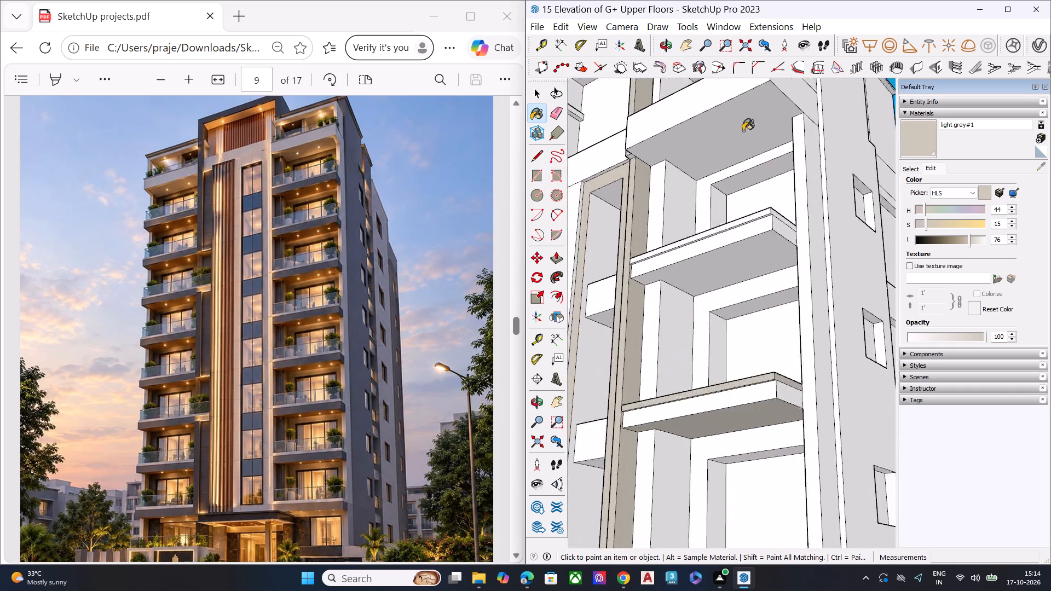
scroll(743, 131, "up", 3)
left_click(743, 131)
scroll(730, 151, "down", 7)
middle_click_drag(723, 136, 737, 248)
scroll(733, 144, "up", 1)
left_click(732, 138)
left_click(781, 134)
Paint both exposed faces of the right balcony stack's outer corner column with light grey#1.
middle_click_drag(799, 161, 763, 121)
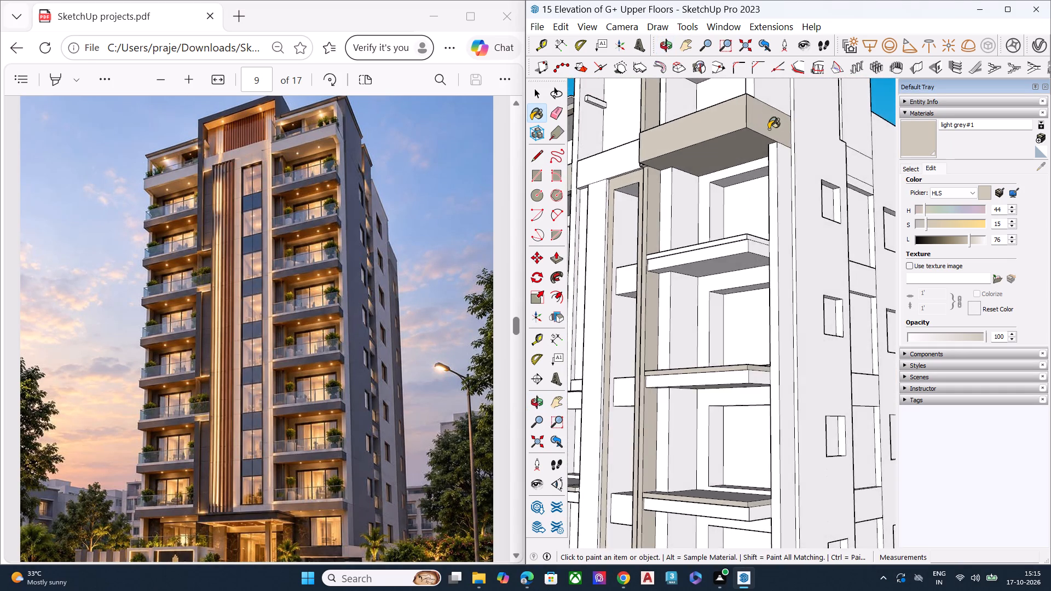
scroll(771, 132, "up", 7)
left_click(779, 170)
left_click(786, 186)
scroll(787, 188, "down", 7)
scroll(787, 188, "up", 1)
scroll(787, 188, "down", 2)
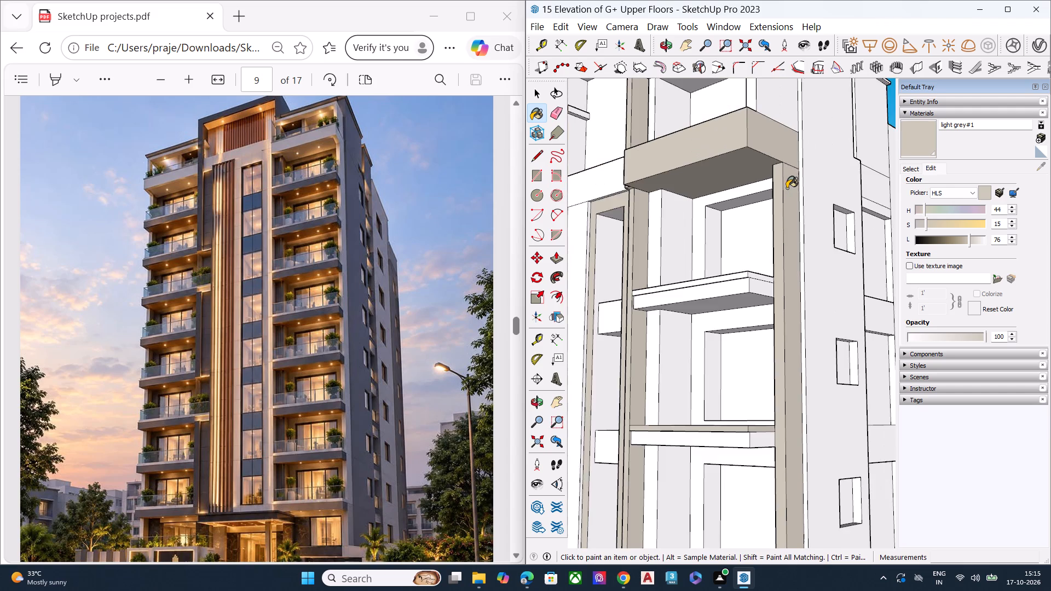
Paint the front, end and underside faces of the upper edge band on the slab just below the right stack's parapet with light grey#1.
scroll(787, 188, "down", 7)
scroll(755, 248, "up", 5)
scroll(753, 250, "down", 1)
scroll(753, 250, "up", 1)
scroll(753, 250, "down", 1)
scroll(753, 250, "up", 11)
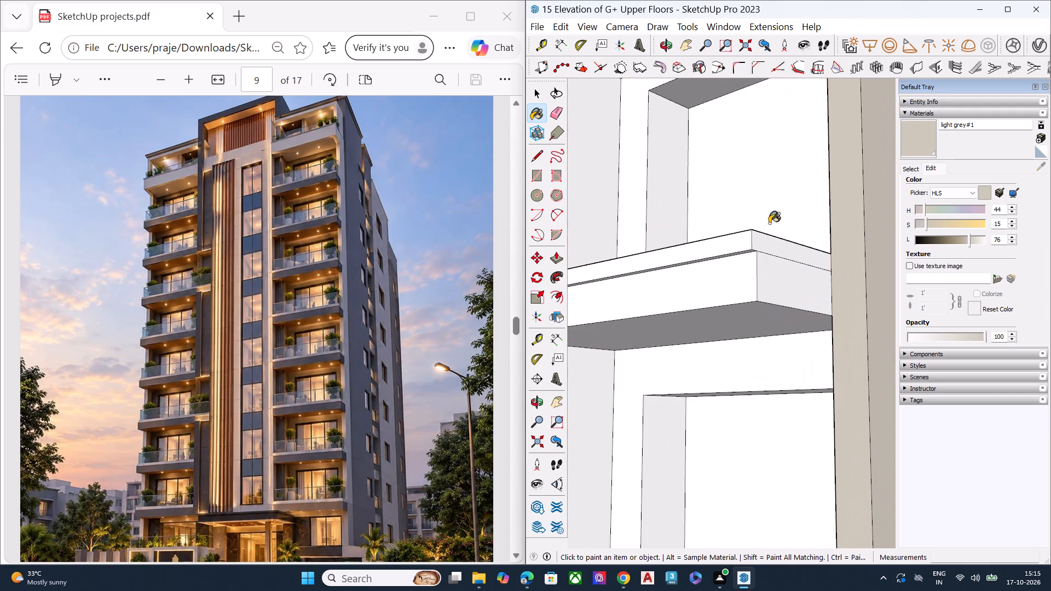
left_click(740, 239)
middle_click_drag(762, 251, 673, 329)
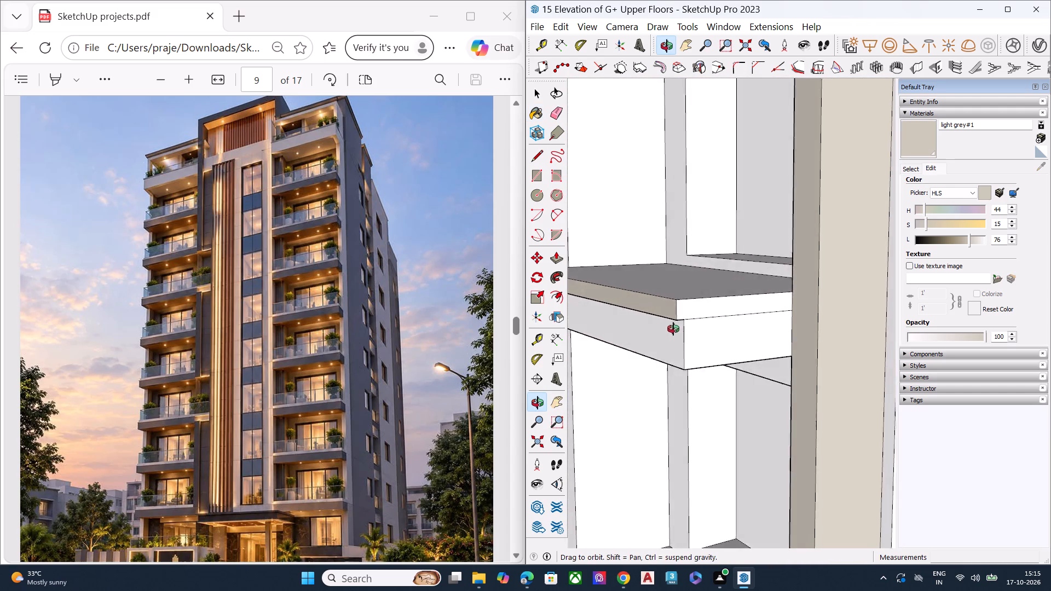
middle_click_drag(673, 329, 657, 251)
left_click(680, 245)
middle_click_drag(664, 244, 693, 146)
scroll(692, 149, "up", 5)
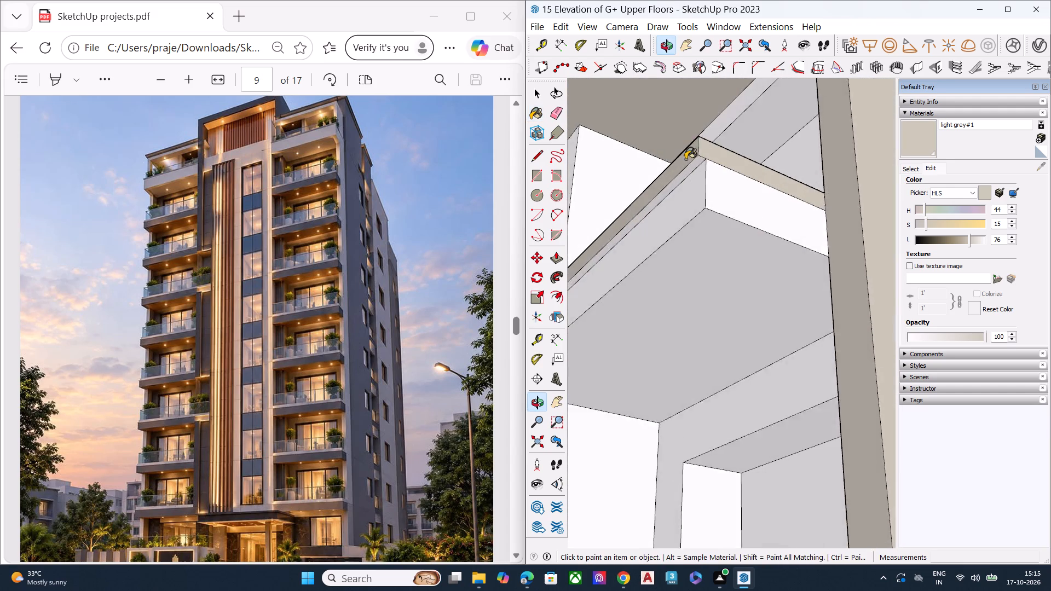
scroll(685, 159, "up", 1)
left_click(689, 172)
Examine the right balcony stack's slab undersides, edge bands and outer column from below, down to the building's base.
scroll(689, 172, "down", 14)
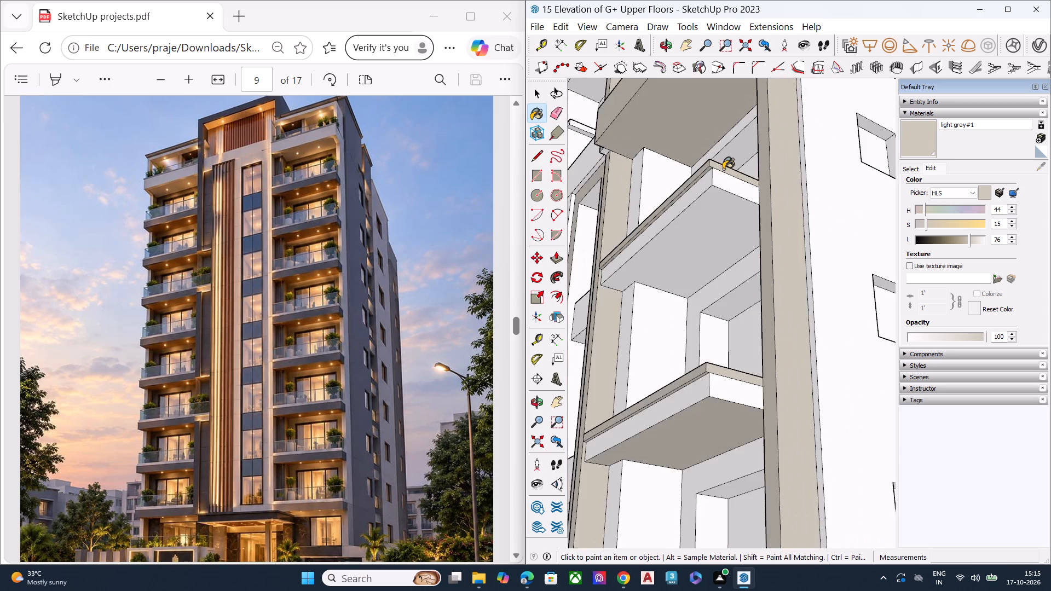
scroll(723, 169, "down", 2)
scroll(698, 242, "down", 6)
scroll(673, 358, "up", 8)
middle_click_drag(672, 357, 689, 212)
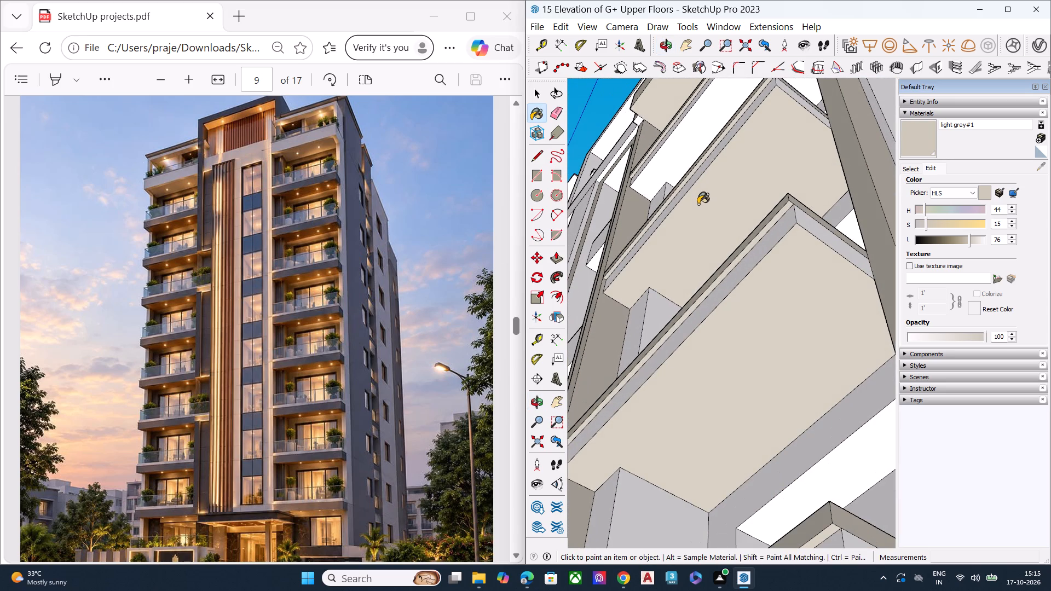
scroll(693, 219, "down", 12)
scroll(709, 370, "up", 3)
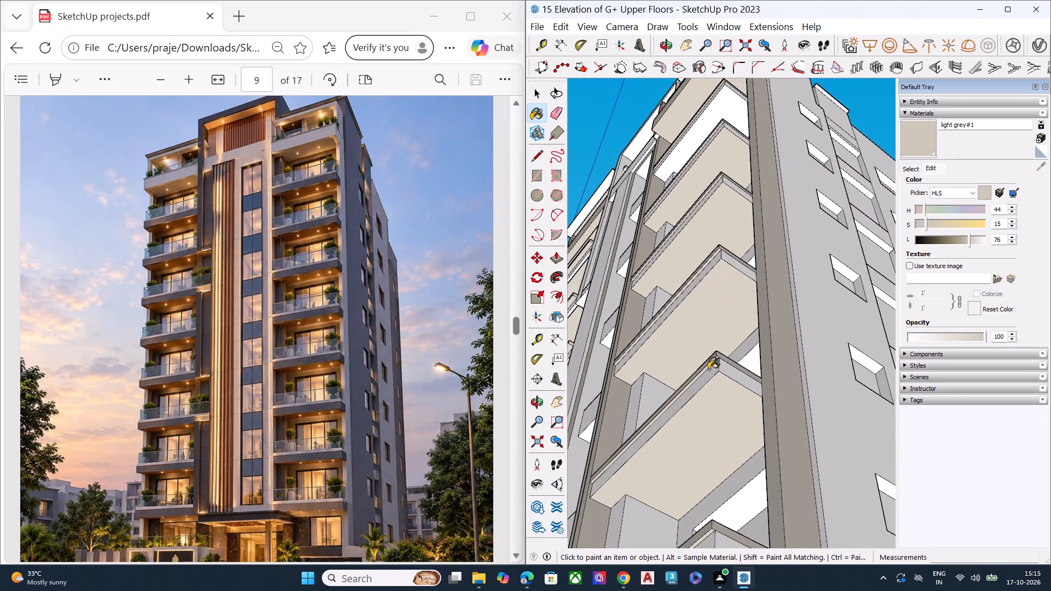
scroll(708, 369, "up", 15)
scroll(698, 309, "down", 2)
scroll(698, 309, "up", 1)
scroll(698, 309, "down", 2)
scroll(698, 309, "up", 2)
scroll(698, 309, "down", 4)
scroll(698, 308, "up", 2)
scroll(698, 308, "down", 4)
scroll(698, 308, "up", 2)
scroll(698, 308, "down", 4)
scroll(741, 270, "down", 2)
scroll(741, 271, "up", 2)
scroll(741, 271, "down", 2)
scroll(741, 271, "up", 1)
scroll(741, 273, "down", 3)
scroll(707, 315, "down", 4)
scroll(691, 326, "up", 1)
scroll(685, 327, "down", 8)
middle_click_drag(699, 345, 723, 497)
scroll(690, 509, "up", 4)
scroll(676, 498, "down", 3)
scroll(673, 493, "up", 2)
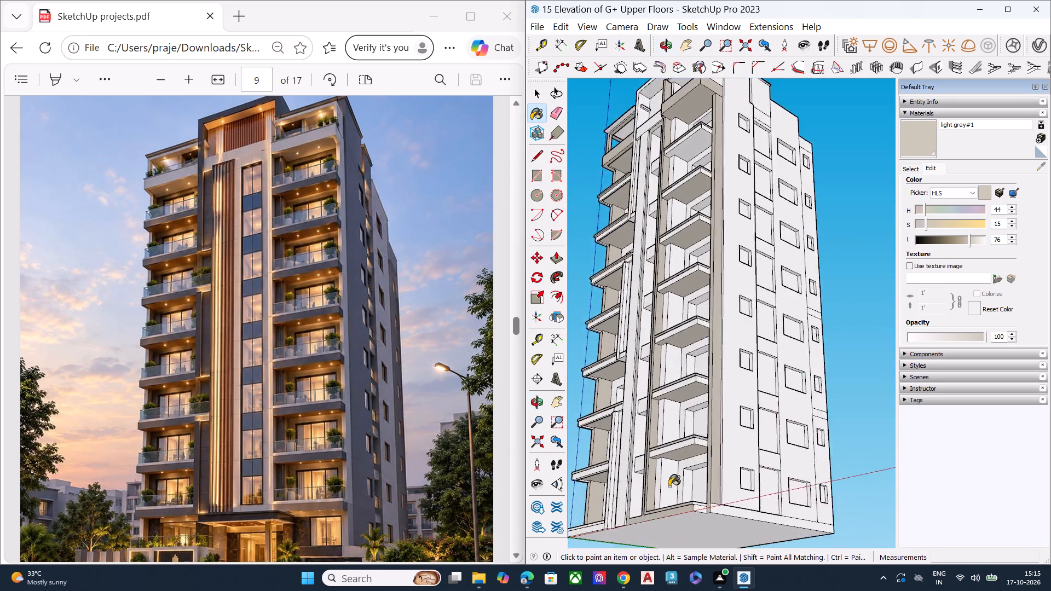
Paint the remaining narrow edge faces at the front outer corner of the right balcony stack's lowest slab with light grey#1.
scroll(669, 486, "up", 3)
middle_click_drag(690, 311, 768, 378)
middle_click_drag(761, 334, 764, 300)
scroll(708, 285, "down", 7)
scroll(713, 470, "up", 12)
middle_click_drag(773, 366, 724, 366)
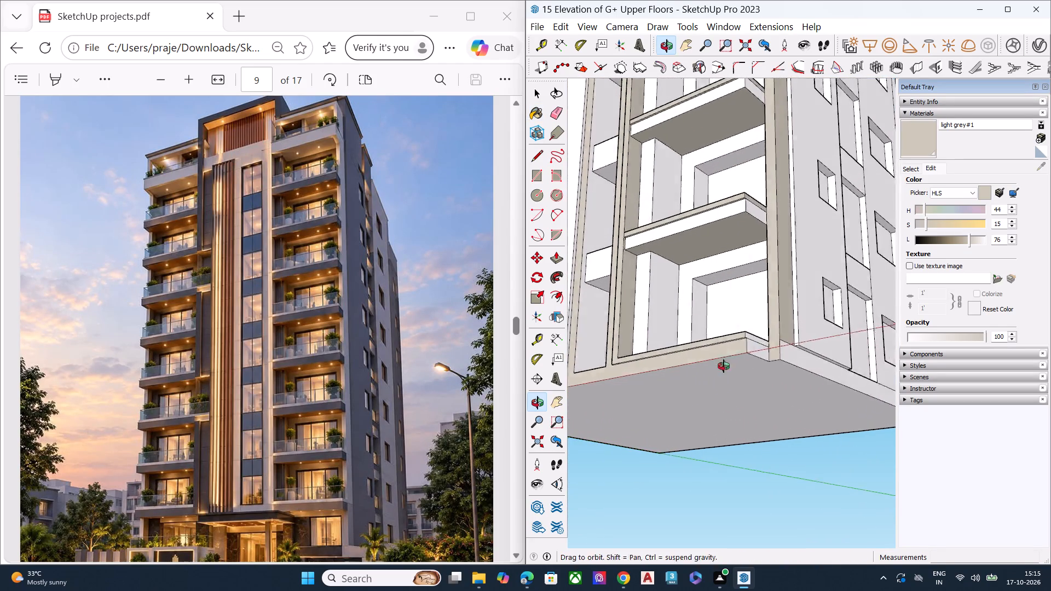
middle_click_drag(724, 366, 703, 366)
scroll(706, 357, "up", 8)
left_click(720, 329)
scroll(755, 340, "down", 5)
middle_click_drag(689, 333, 718, 248)
scroll(698, 270, "up", 5)
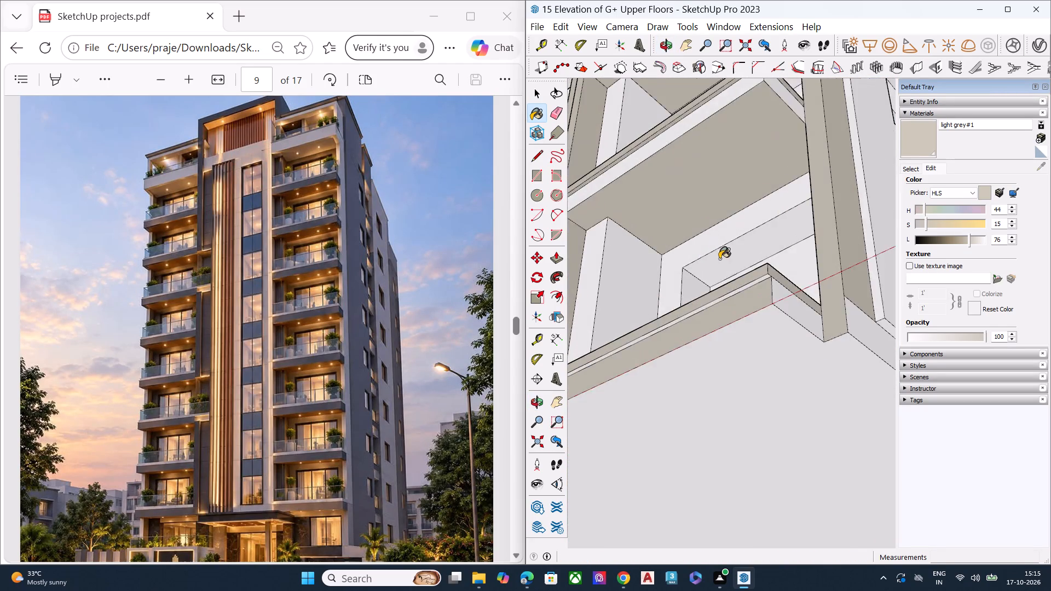
scroll(719, 259, "up", 4)
scroll(786, 263, "up", 2)
scroll(789, 258, "down", 1)
scroll(790, 257, "up", 3)
scroll(790, 256, "down", 2)
scroll(790, 256, "up", 1)
scroll(790, 256, "down", 1)
scroll(790, 256, "up", 1)
left_click(802, 259)
scroll(755, 277, "down", 8)
scroll(748, 288, "up", 1)
scroll(747, 289, "down", 2)
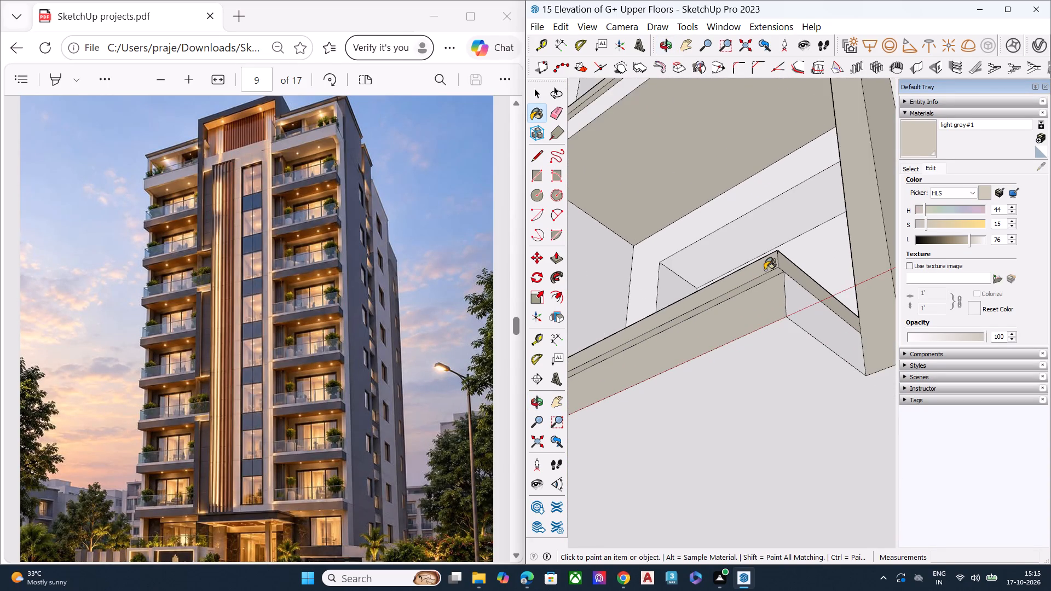
middle_click_drag(769, 280, 776, 369)
scroll(757, 365, "down", 8)
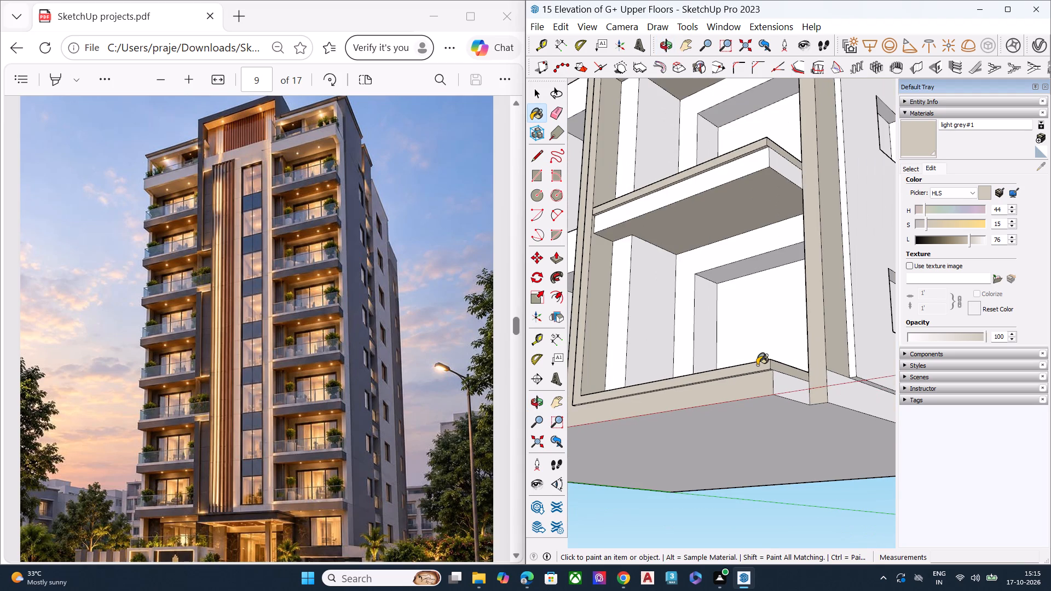
scroll(757, 365, "down", 7)
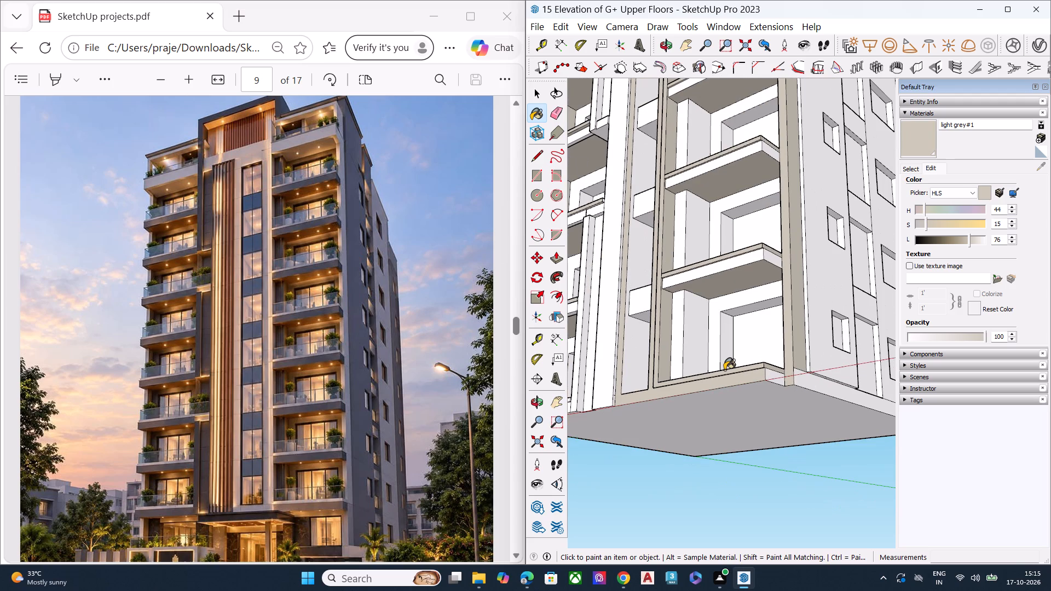
scroll(724, 370, "down", 7)
scroll(767, 306, "down", 6)
Rename the Heather_Stripe2 material as charchol in the V-Ray Asset Editor.
key("space")
key("space")
left_click(1037, 38)
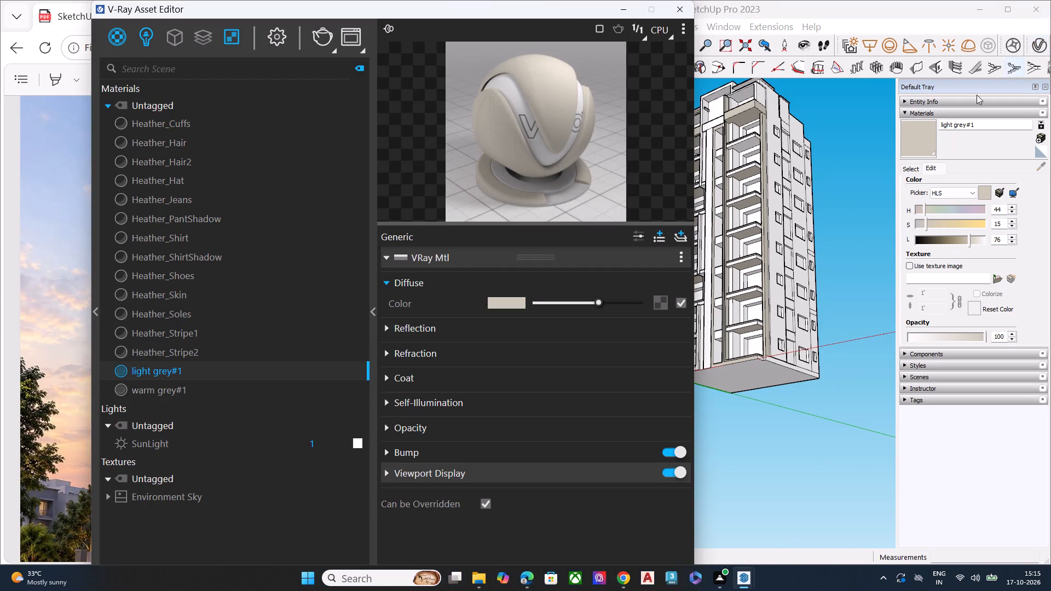
left_click(186, 354)
right_click(186, 354)
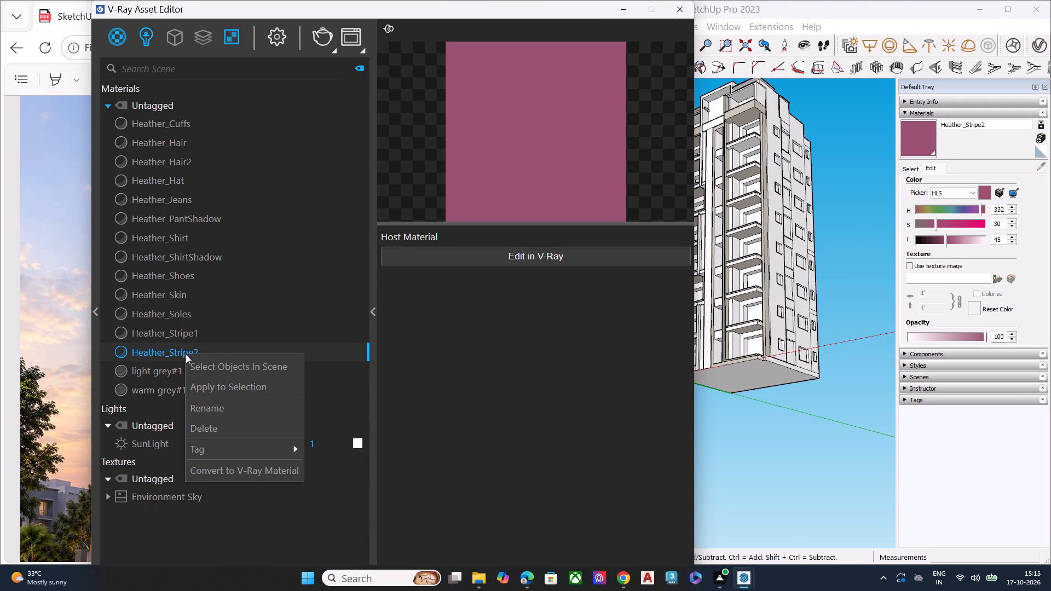
left_click(222, 410)
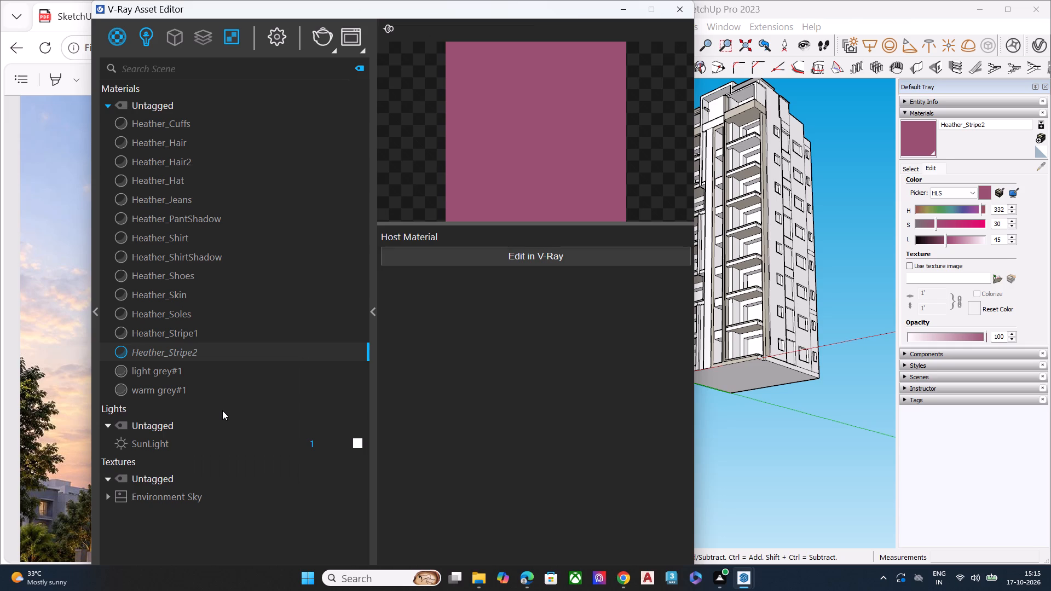
key("BackSpace")
key("BackSpace")
key("BackSpace")
key("BackSpace")
key("BackSpace")
key("BackSpace")
key("BackSpace")
key("BackSpace")
key("BackSpace")
key("BackSpace")
key("BackSpace")
key("BackSpace")
key("BackSpace")
key("BackSpace")
key("BackSpace")
key("BackSpace")
key("BackSpace")
key("BackSpace")
key("BackSpace")
key("BackSpace")
type("arc")
type("hol")
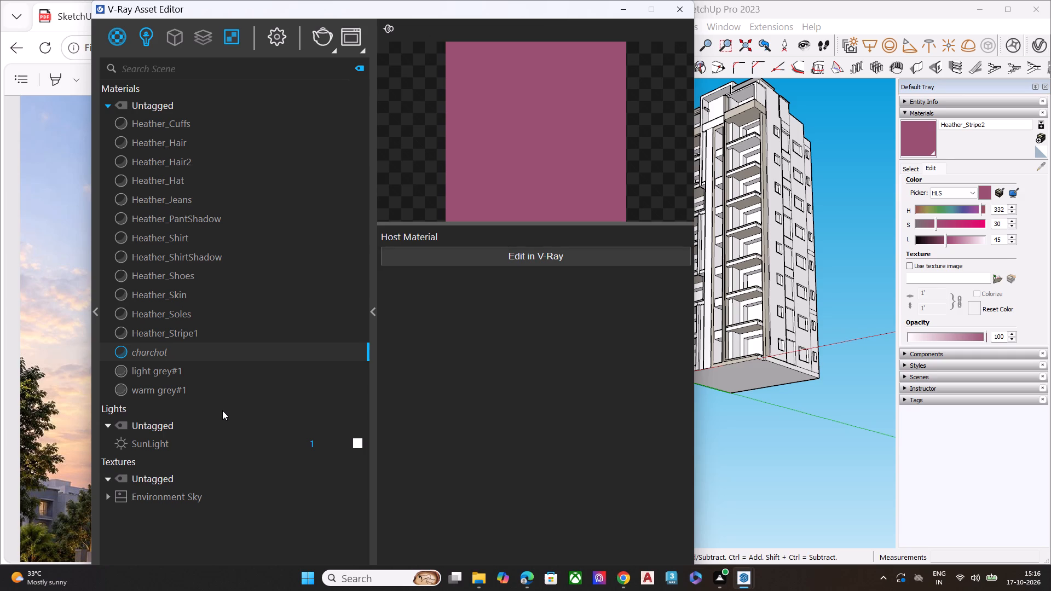
scroll(222, 410, "up", 1)
Make the charchol material editable in V-Ray, set its diffuse color to RGB 55, 57, 58, and close the Asset Editor.
left_click(528, 260)
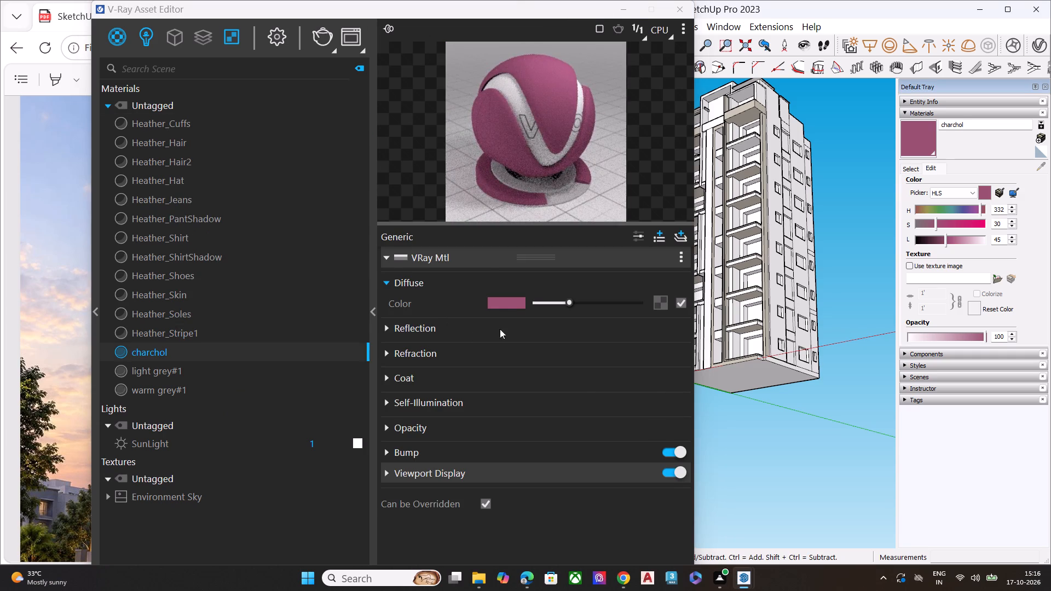
left_click(520, 304)
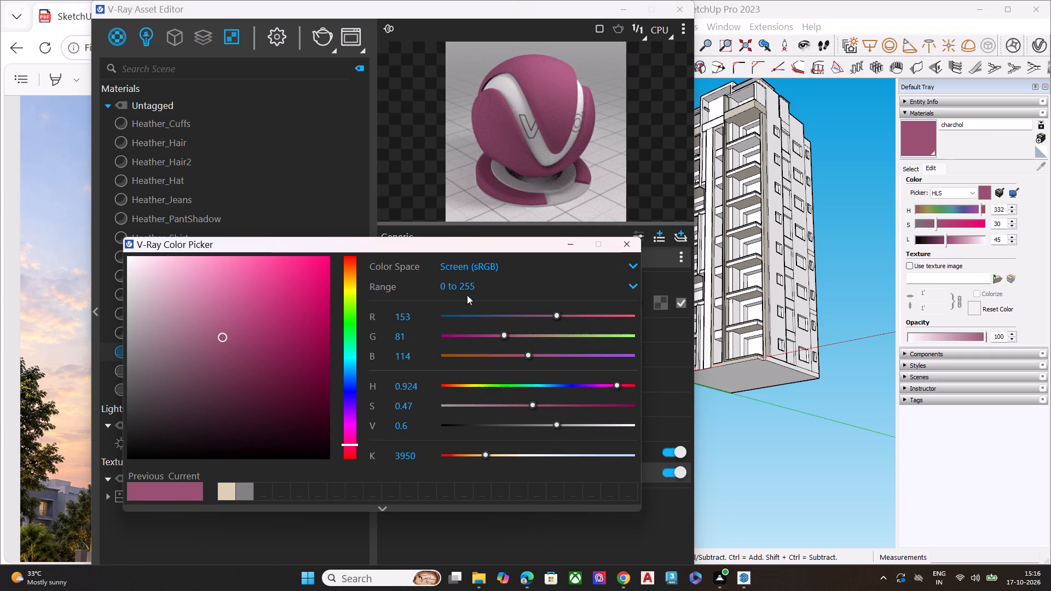
left_click(427, 316)
key("BackSpace")
key("BackSpace")
key("BackSpace")
key("BackSpace")
key("BackSpace")
key("BackSpace")
key("BackSpace")
key("BackSpace")
key("BackSpace")
key("BackSpace")
key("BackSpace")
key("BackSpace")
type("55")
left_click(420, 342)
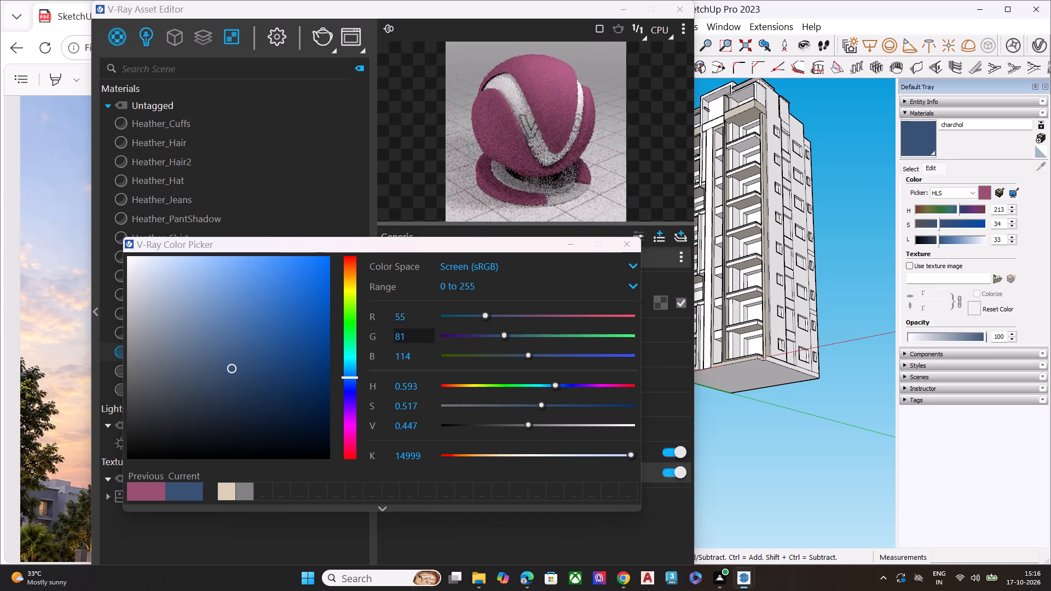
key("BackSpace")
key("BackSpace")
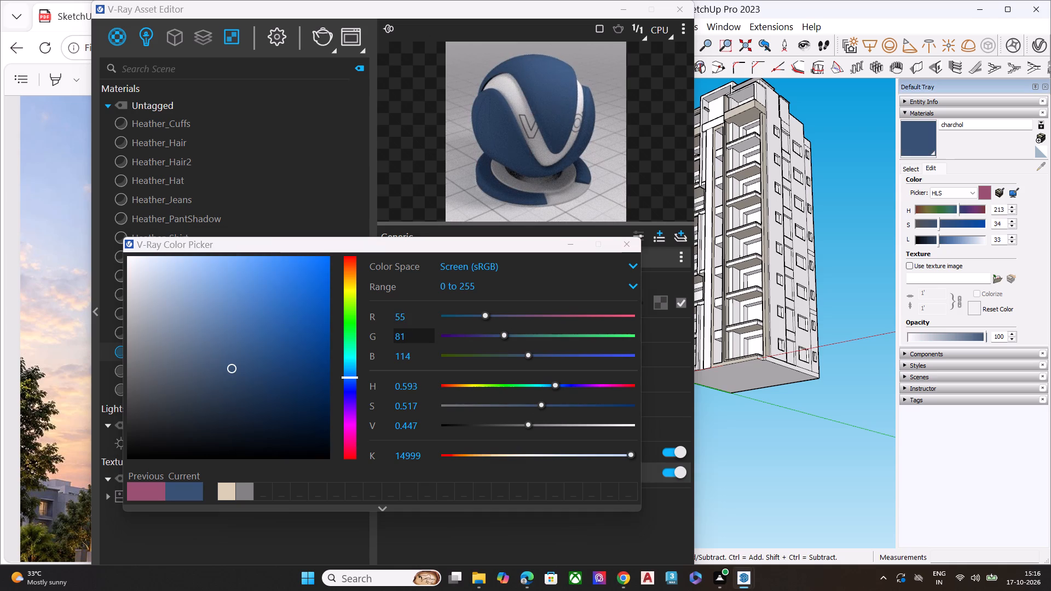
left_click_drag(411, 347, 411, 334)
left_click(411, 334)
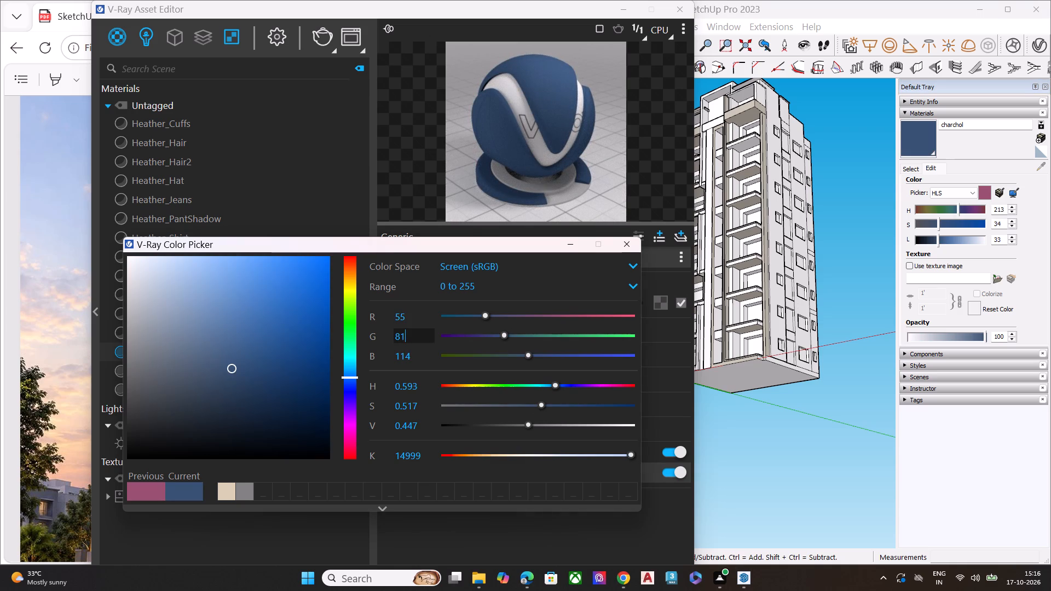
key("BackSpace")
key("BackSpace")
key("BackSpace")
type("57")
key("Return")
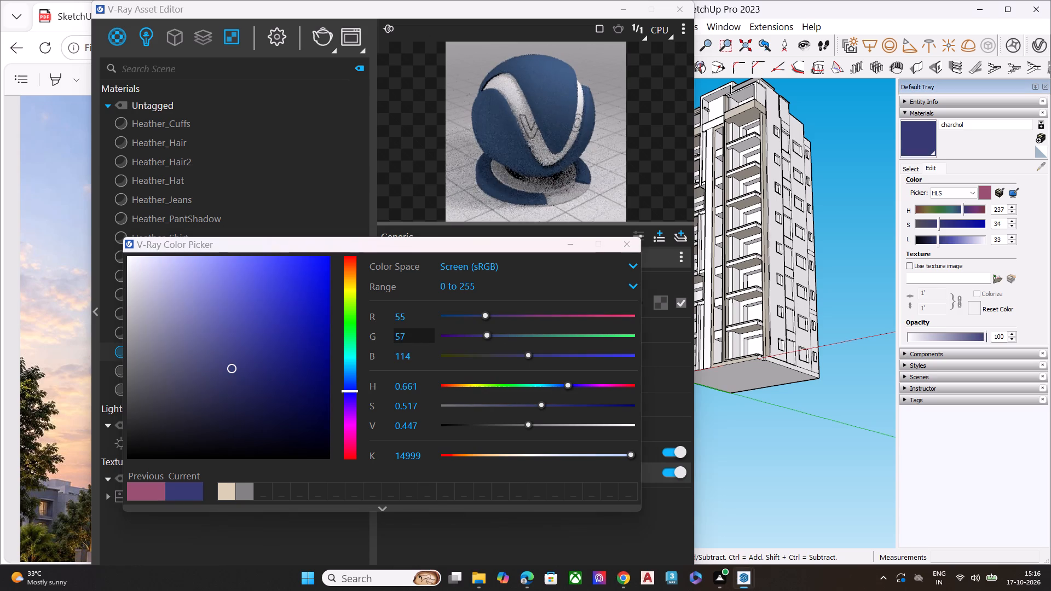
left_click(414, 355)
key("BackSpace")
key("BackSpace")
key("BackSpace")
key("BackSpace")
key("BackSpace")
key("BackSpace")
key("BackSpace")
key("BackSpace")
key("BackSpace")
key("BackSpace")
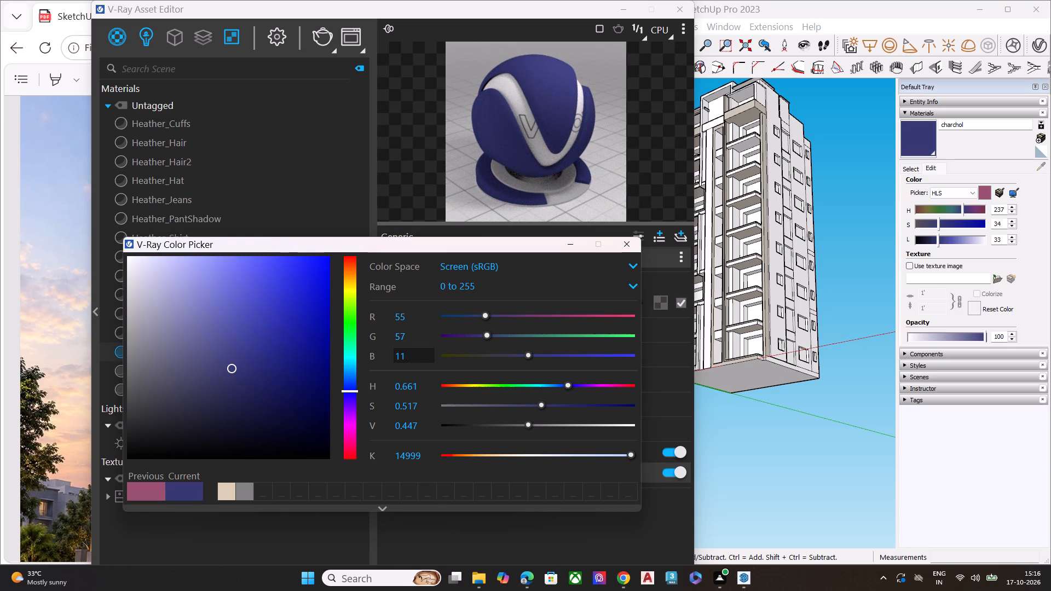
type("58")
key("Return")
key("backslash")
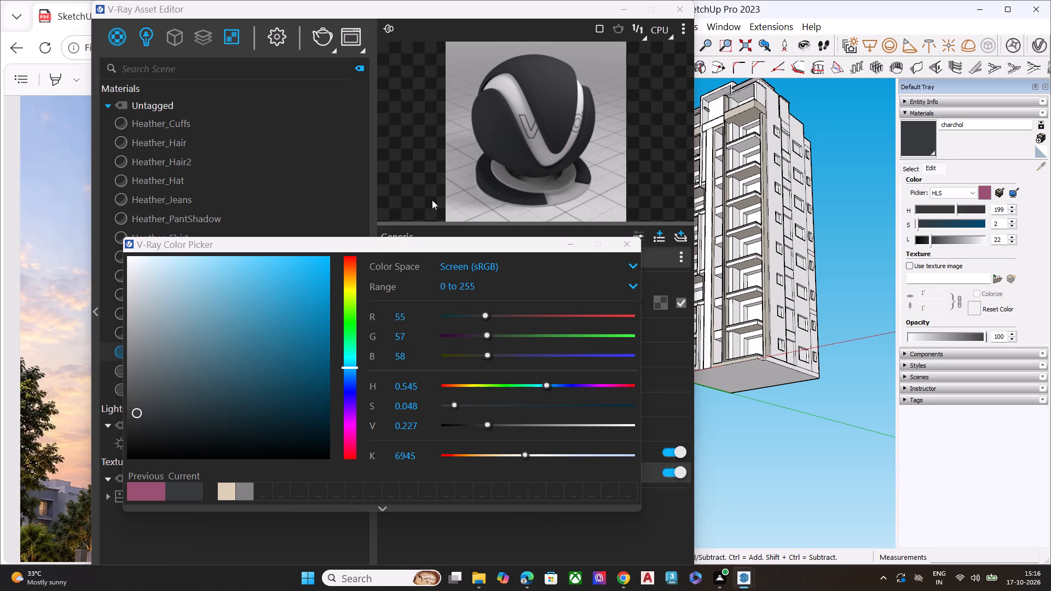
left_click(632, 247)
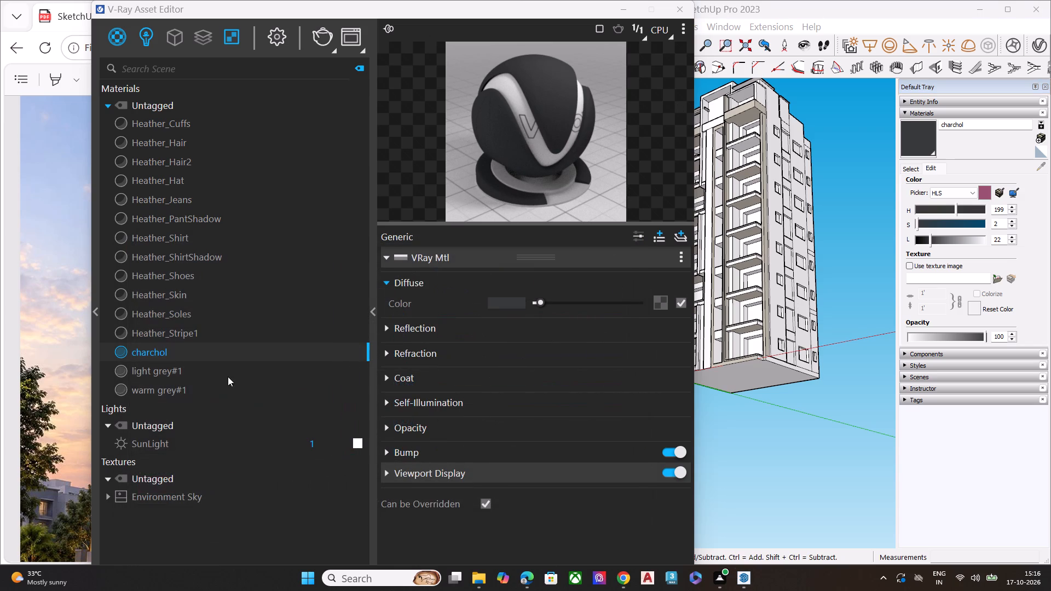
left_click(213, 356)
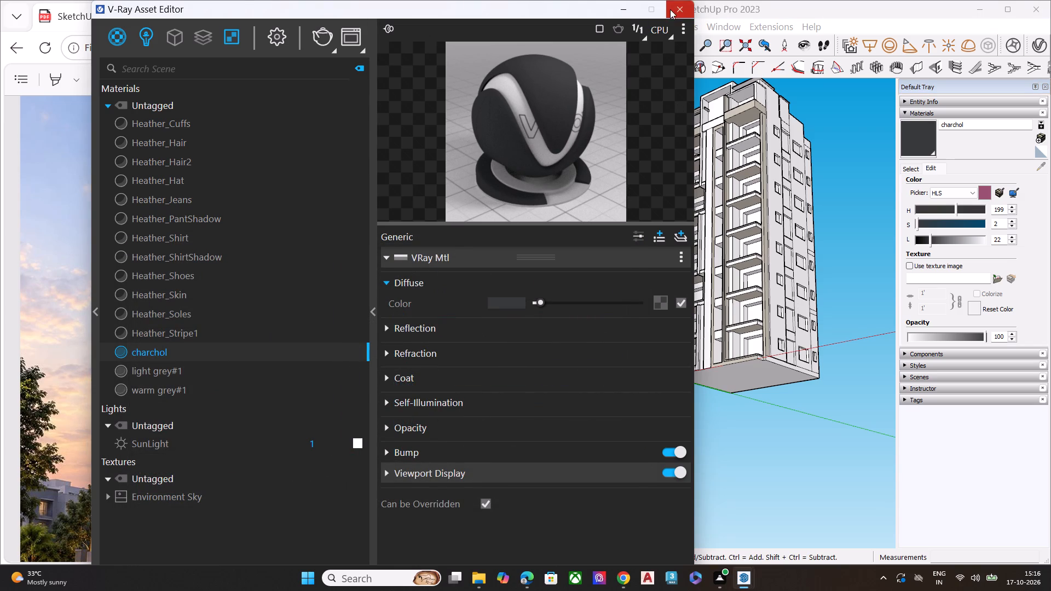
left_click(670, 9)
Paint the front, underside and inner end-lip faces of the lower edge band on the slab below the left stack's top parapet with charchol.
middle_click_drag(757, 143, 782, 223)
scroll(768, 182, "up", 1)
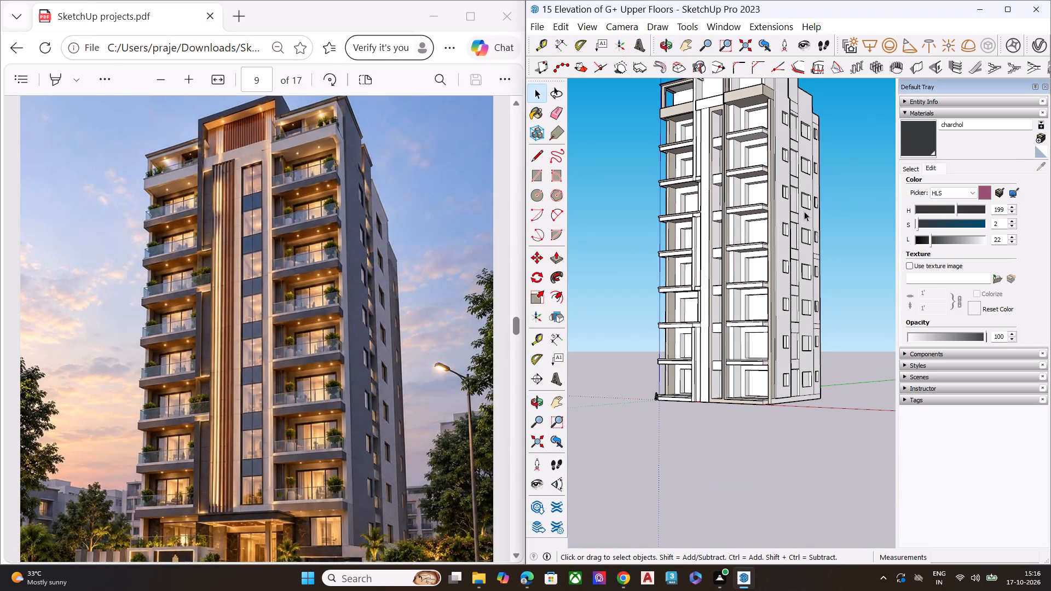
scroll(795, 186, "up", 6)
scroll(736, 174, "down", 2)
scroll(736, 174, "up", 1)
scroll(736, 174, "down", 4)
scroll(654, 63, "down", 2)
scroll(653, 63, "up", 3)
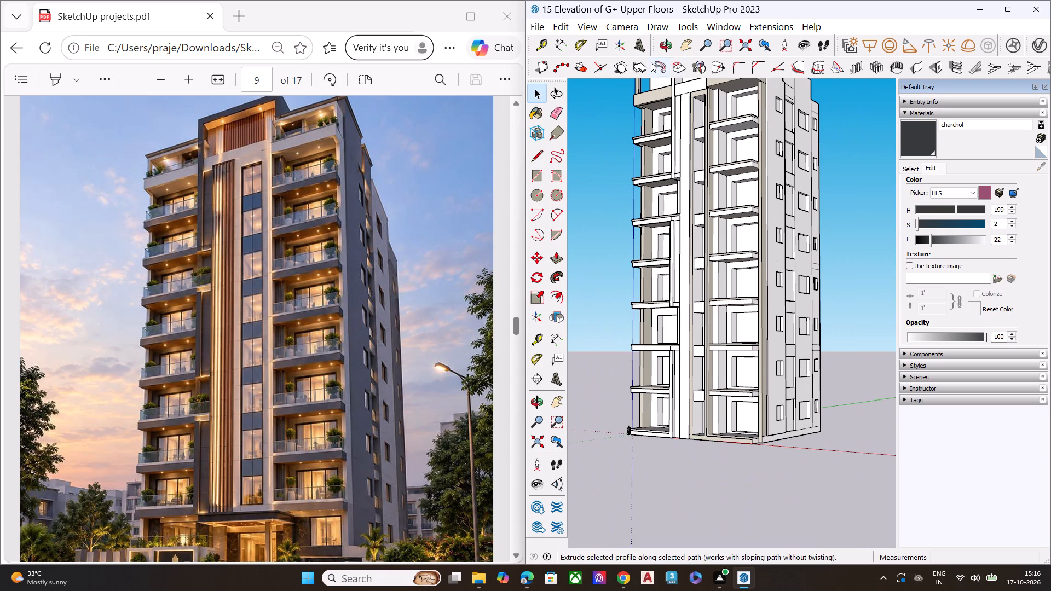
scroll(651, 62, "up", 11)
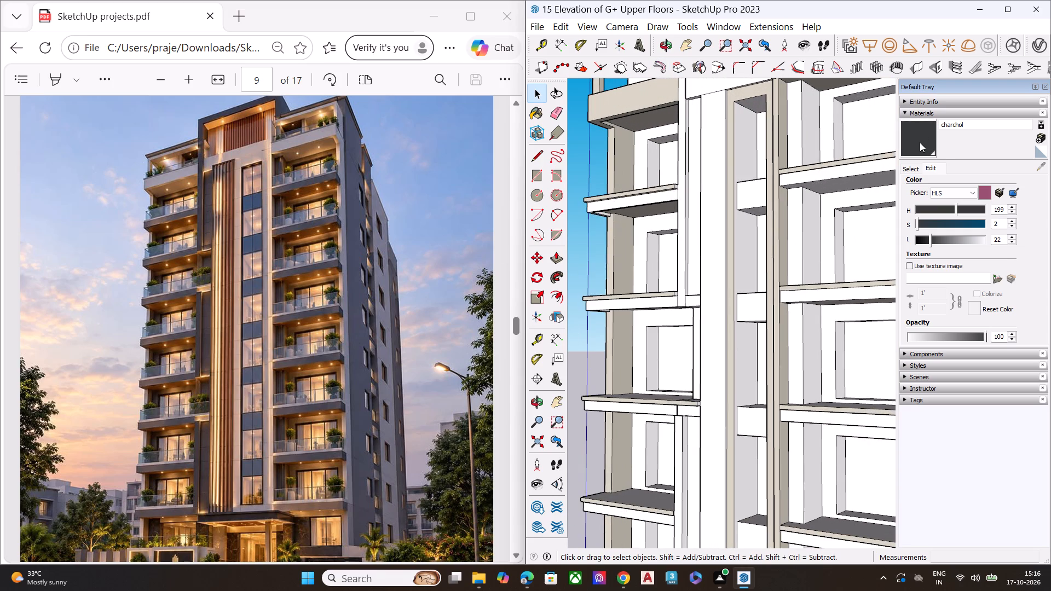
left_click(920, 142)
scroll(650, 276, "down", 8)
middle_click_drag(628, 212, 667, 146)
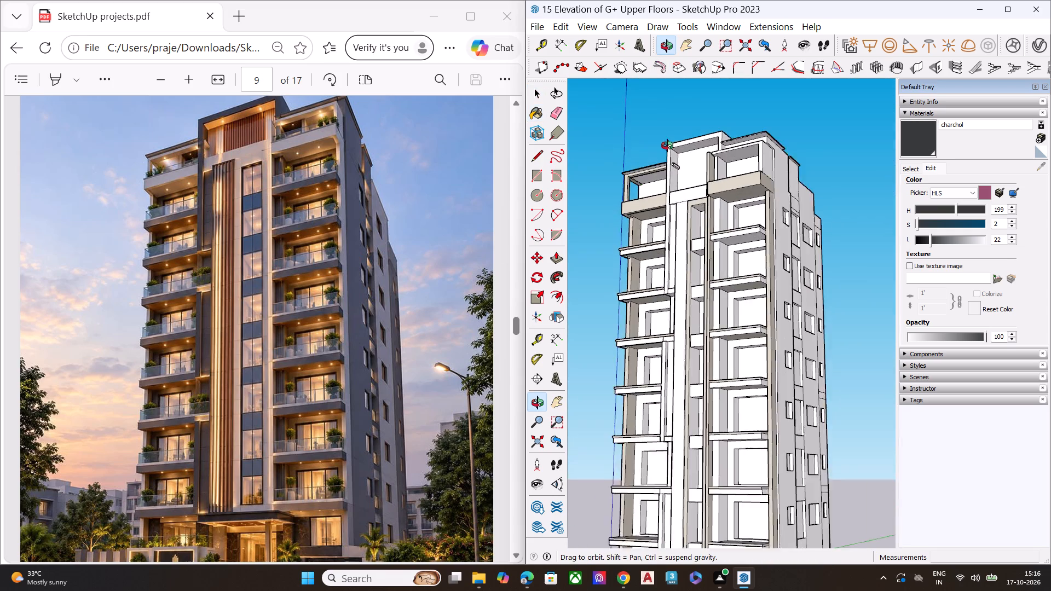
middle_click_drag(667, 146, 672, 141)
scroll(662, 166, "up", 9)
scroll(636, 182, "down", 7)
middle_click_drag(603, 292, 649, 247)
scroll(640, 252, "up", 7)
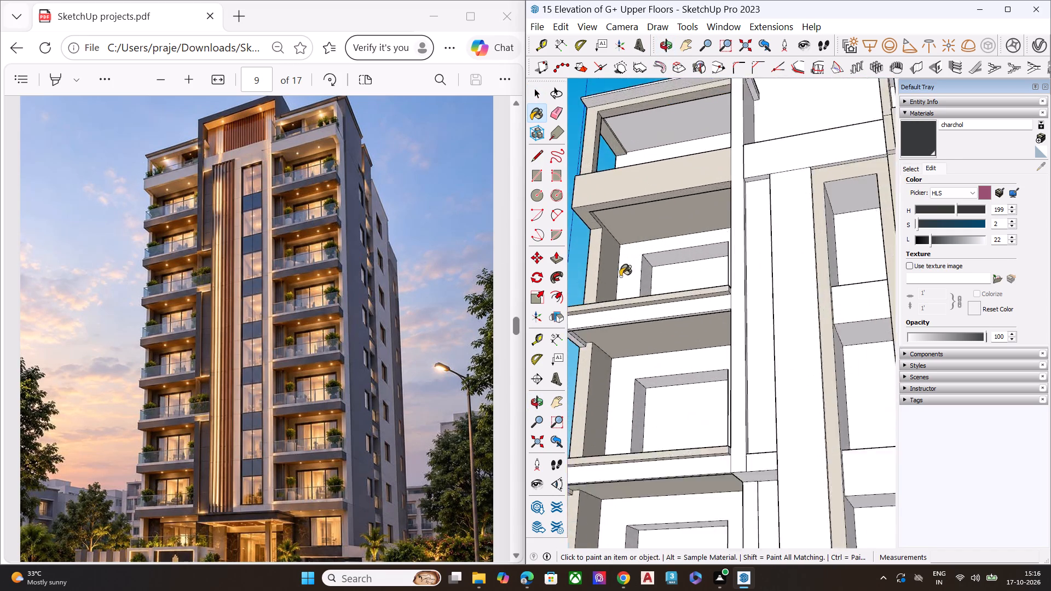
scroll(620, 276, "up", 3)
scroll(665, 300, "down", 6)
middle_click_drag(608, 325, 629, 222)
scroll(628, 222, "up", 8)
left_click(611, 337)
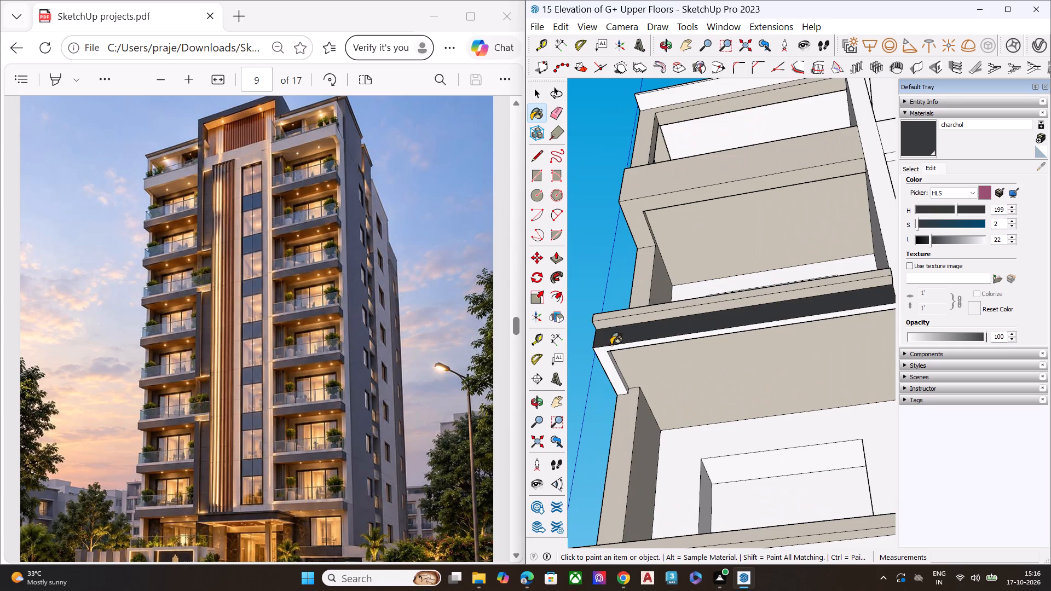
left_click(606, 355)
middle_click_drag(617, 346, 487, 343)
scroll(587, 380, "up", 4)
scroll(587, 380, "down", 1)
scroll(587, 380, "up", 3)
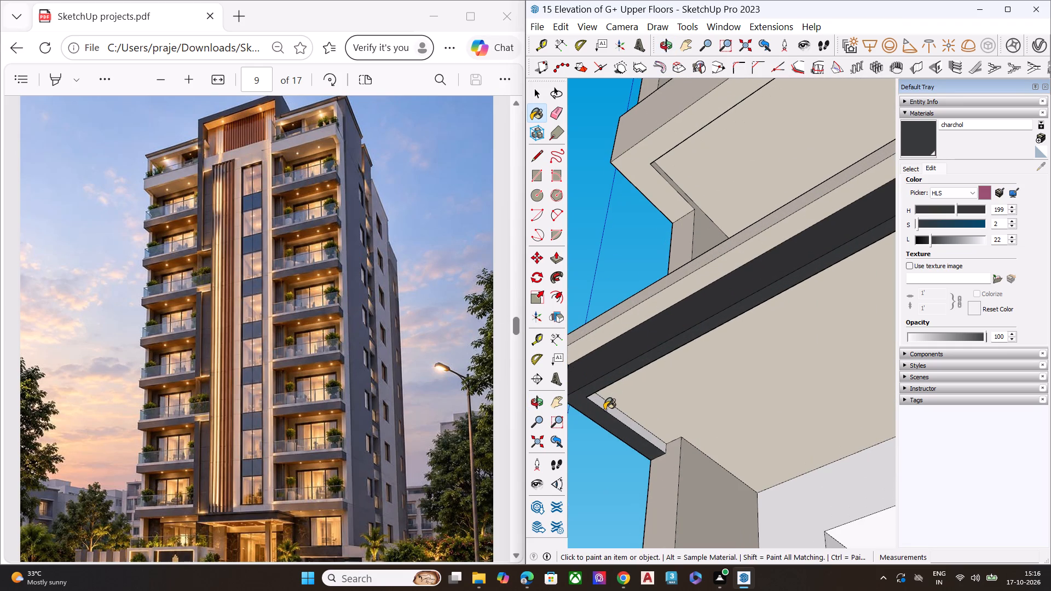
left_click(607, 408)
Paint the outer end face of the same left-stack slab's lower edge band with charchol.
scroll(662, 375, "down", 1)
scroll(662, 375, "up", 1)
scroll(671, 372, "down", 2)
scroll(769, 291, "down", 2)
scroll(772, 291, "up", 2)
scroll(781, 288, "down", 1)
scroll(783, 288, "up", 1)
scroll(789, 287, "down", 2)
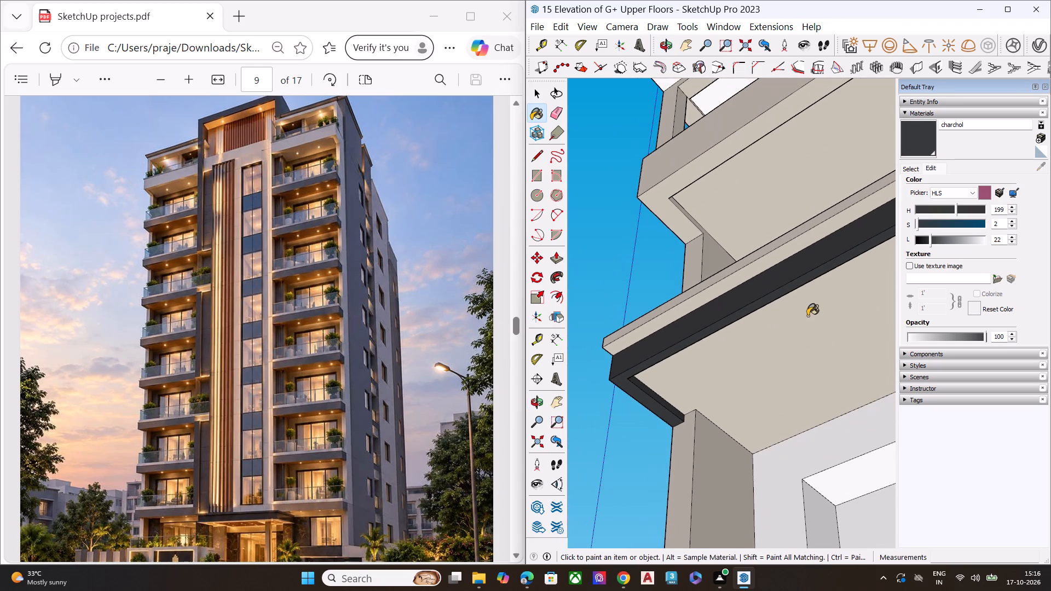
scroll(729, 258, "down", 12)
middle_click_drag(781, 269, 539, 253)
scroll(551, 250, "up", 9)
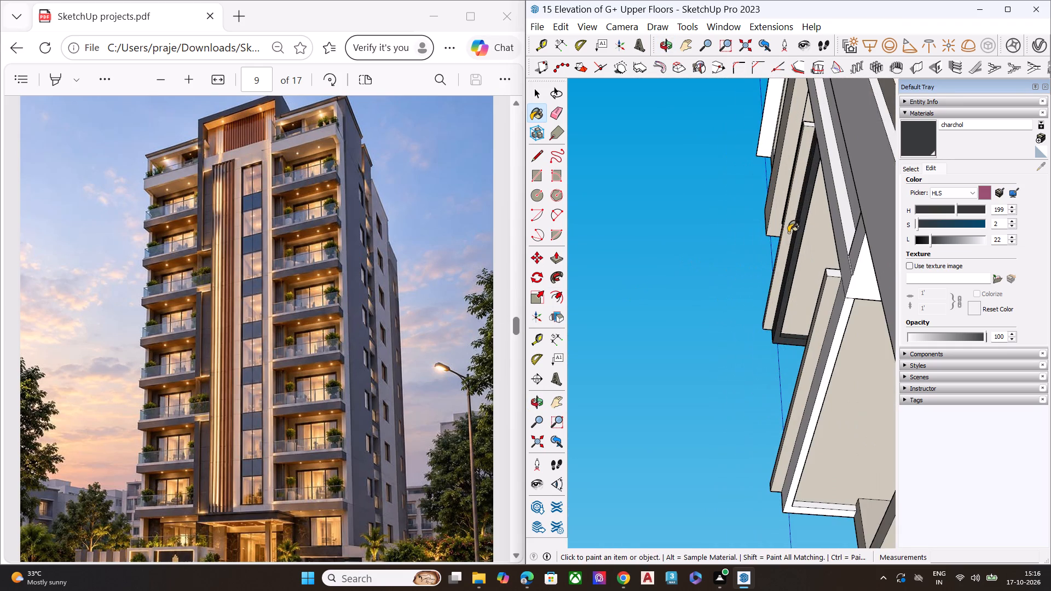
middle_click_drag(790, 224, 1050, 284)
scroll(807, 176, "up", 1)
middle_click_drag(688, 354, 695, 345)
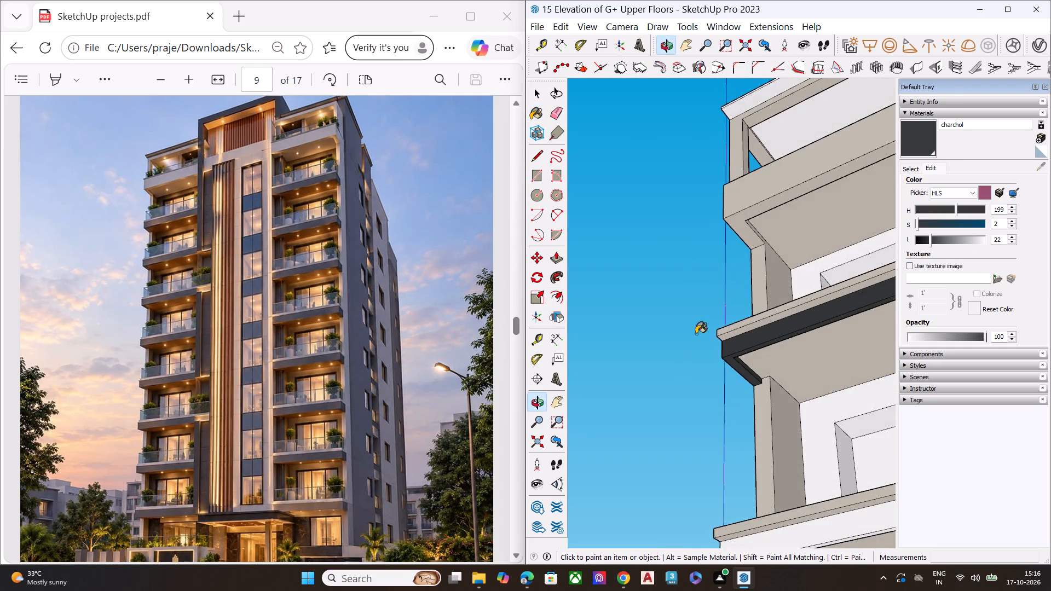
scroll(690, 284, "up", 1)
scroll(689, 275, "down", 5)
scroll(689, 275, "up", 1)
scroll(689, 275, "down", 1)
scroll(689, 275, "up", 1)
scroll(689, 275, "down", 3)
middle_click_drag(689, 321, 1040, 335)
middle_click_drag(734, 358, 896, 321)
scroll(884, 318, "up", 7)
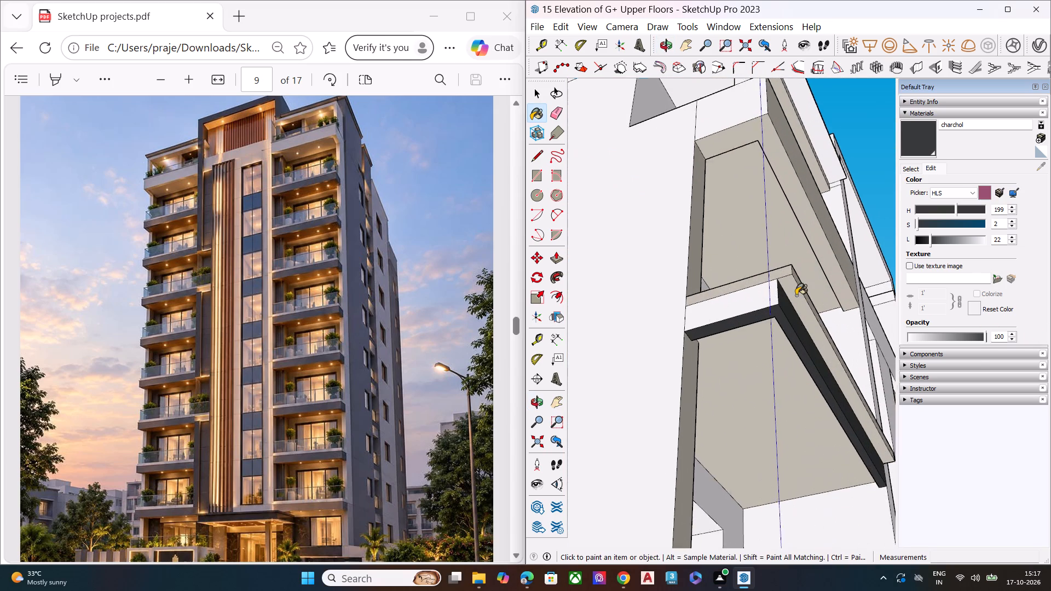
scroll(796, 296, "up", 2)
left_click(754, 296)
middle_click_drag(773, 327, 954, 282)
scroll(714, 243, "down", 6)
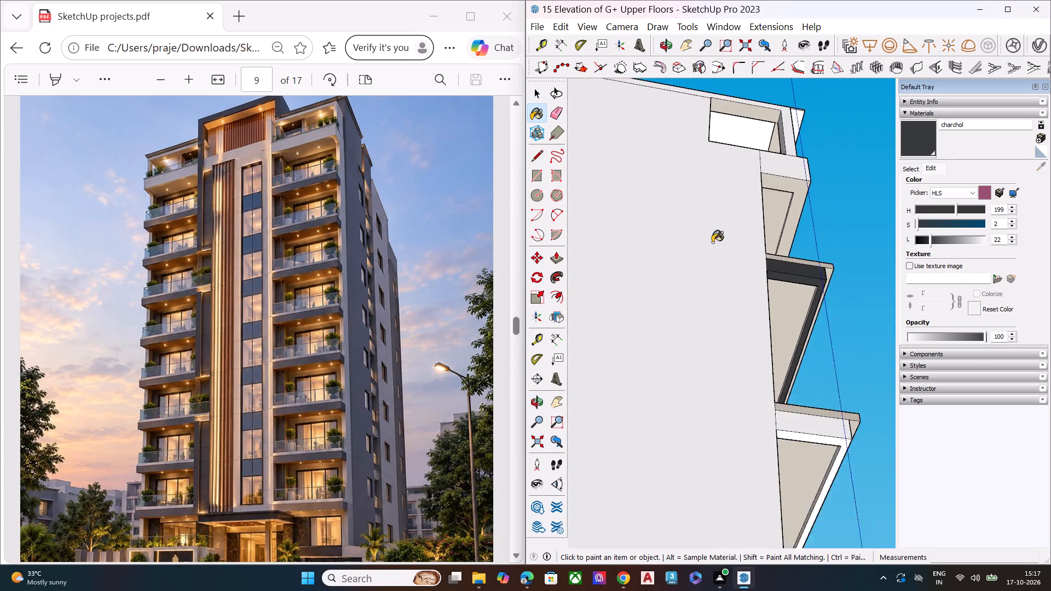
Paint the remaining light strip along the upper left-stack slab's lower edge band with charchol.
scroll(712, 242, "down", 2)
scroll(820, 316, "up", 9)
middle_click_drag(682, 285, 829, 319)
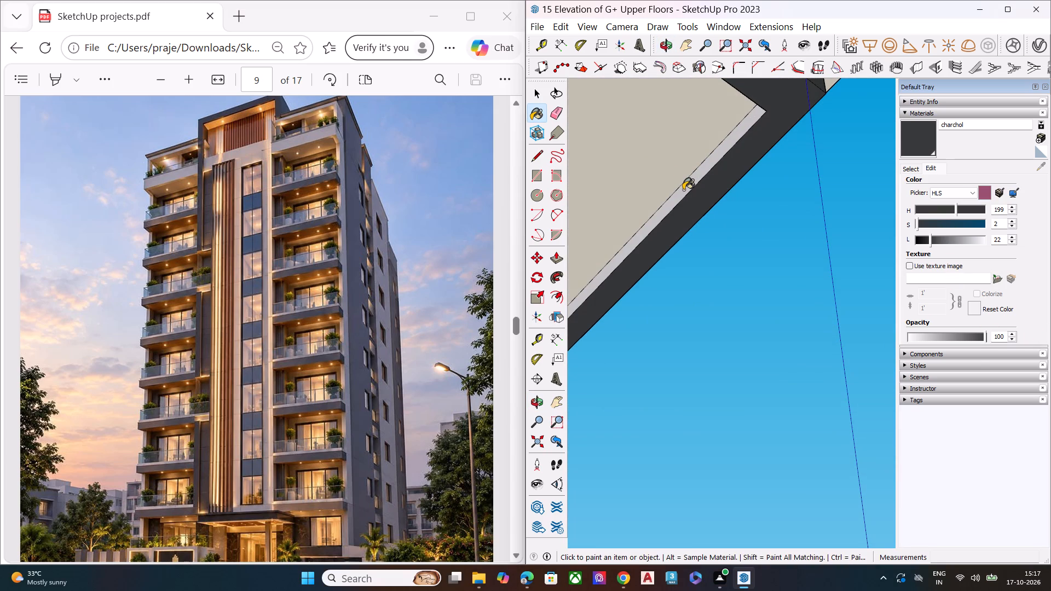
left_click(683, 190)
Paint the outer end, underside and front faces of the lower edge band on the next left-stack slab down with charchol.
scroll(723, 196, "down", 6)
scroll(771, 251, "up", 1)
middle_click_drag(770, 251, 609, 271)
scroll(719, 224, "down", 2)
scroll(719, 224, "up", 1)
scroll(719, 224, "down", 6)
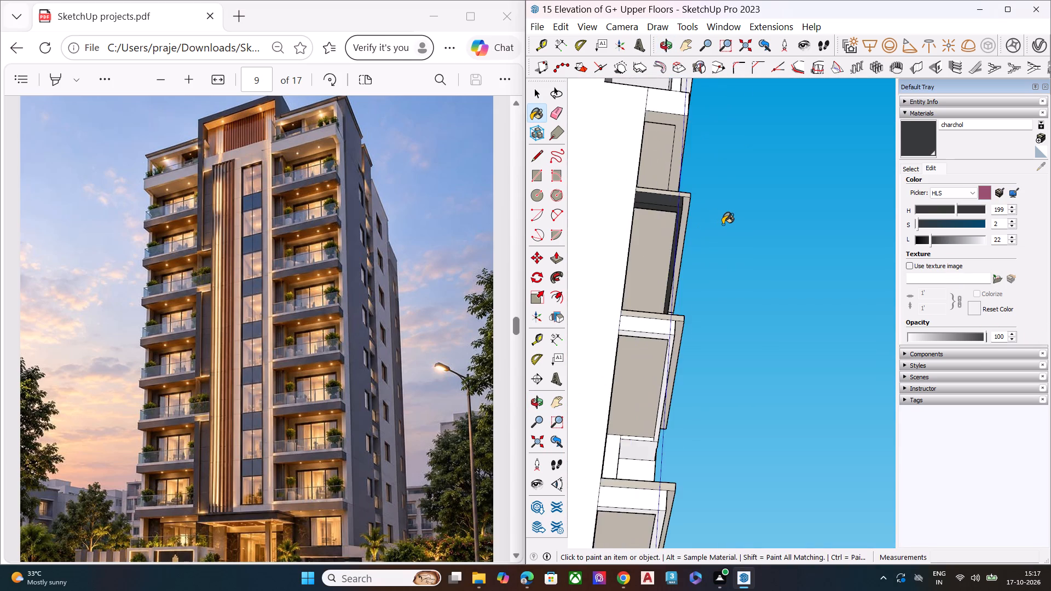
scroll(723, 224, "down", 3)
scroll(723, 224, "up", 2)
scroll(723, 224, "down", 5)
scroll(690, 304, "up", 6)
scroll(688, 304, "down", 1)
scroll(686, 304, "up", 2)
scroll(679, 304, "down", 1)
scroll(677, 304, "up", 5)
scroll(684, 286, "down", 1)
scroll(684, 286, "up", 4)
left_click(683, 286)
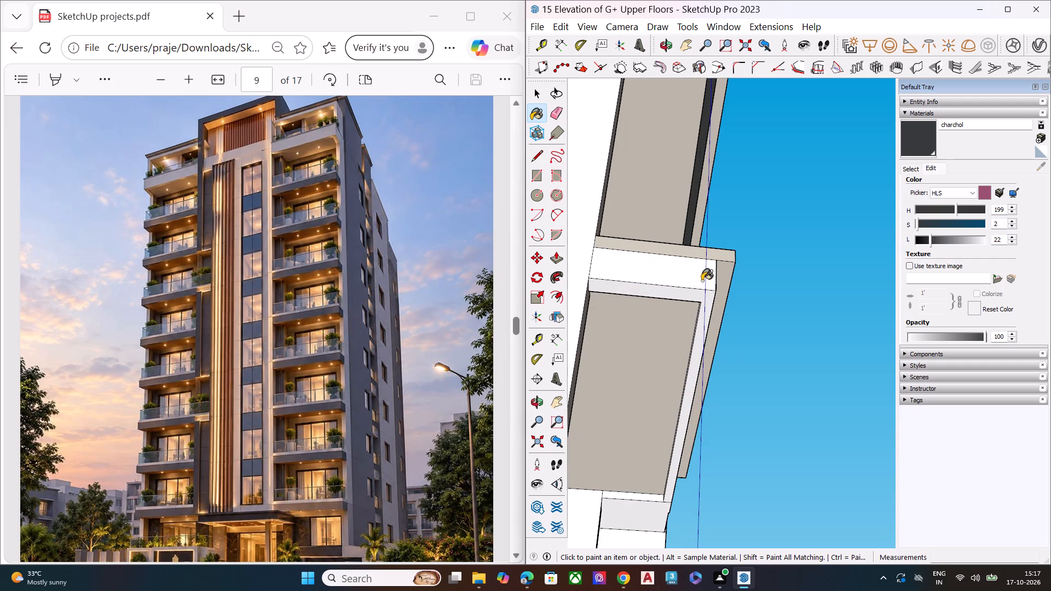
left_click(703, 277)
left_click(699, 296)
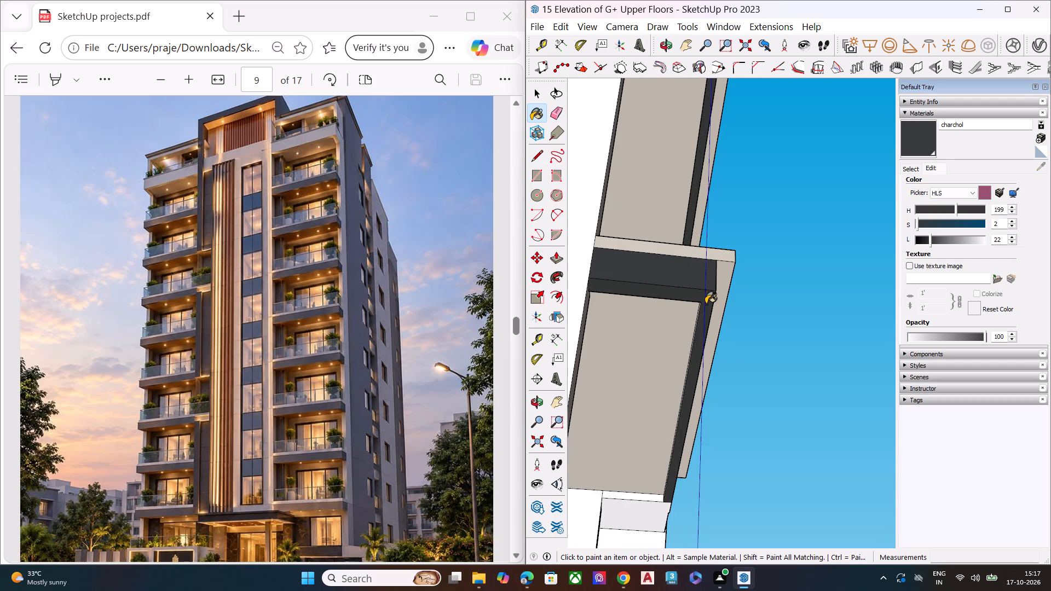
middle_click_drag(706, 304, 759, 305)
scroll(727, 317, "up", 2)
scroll(689, 318, "down", 1)
scroll(689, 318, "up", 4)
left_click(748, 323)
middle_click_drag(768, 317, 708, 314)
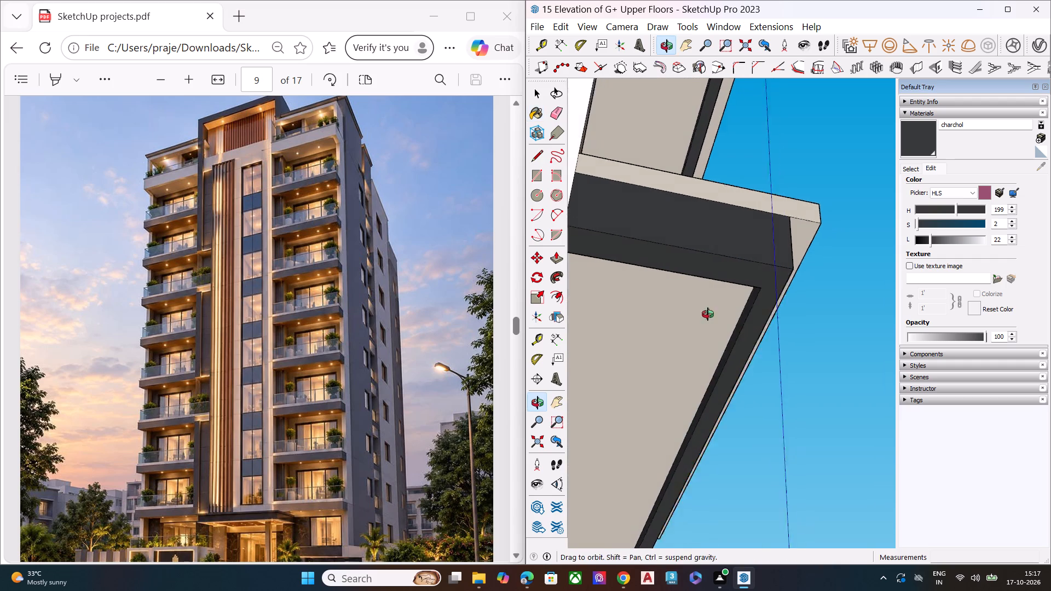
middle_click_drag(708, 314, 568, 310)
left_click(678, 304)
Paint the thin light strip beneath that slab, where its underside meets the projecting wall beam, with charchol.
scroll(672, 289, "down", 17)
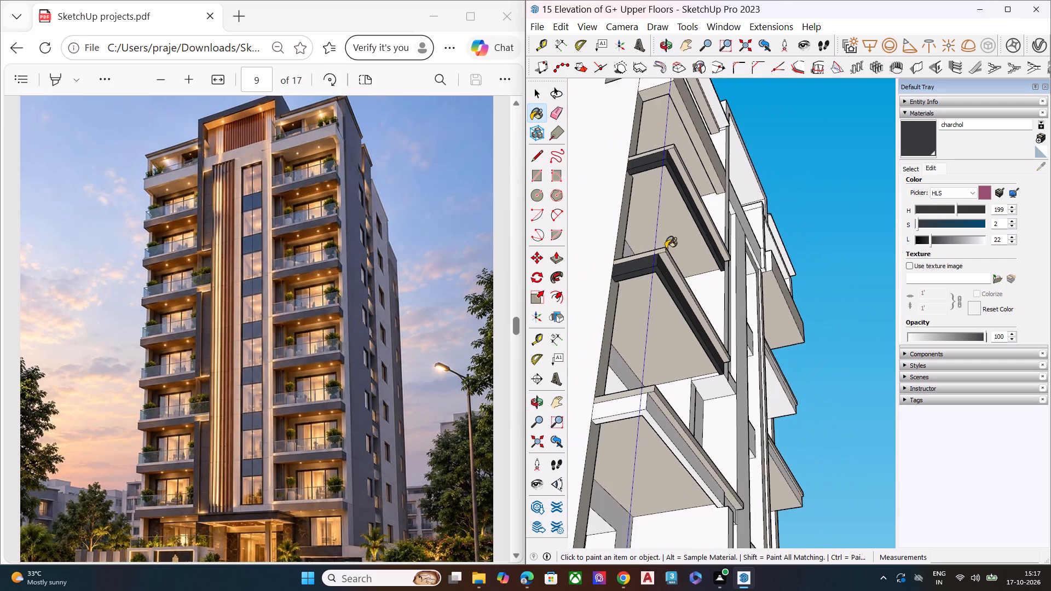
scroll(688, 260, "down", 6)
scroll(670, 384, "up", 7)
scroll(744, 330, "up", 1)
middle_click_drag(744, 330, 666, 416)
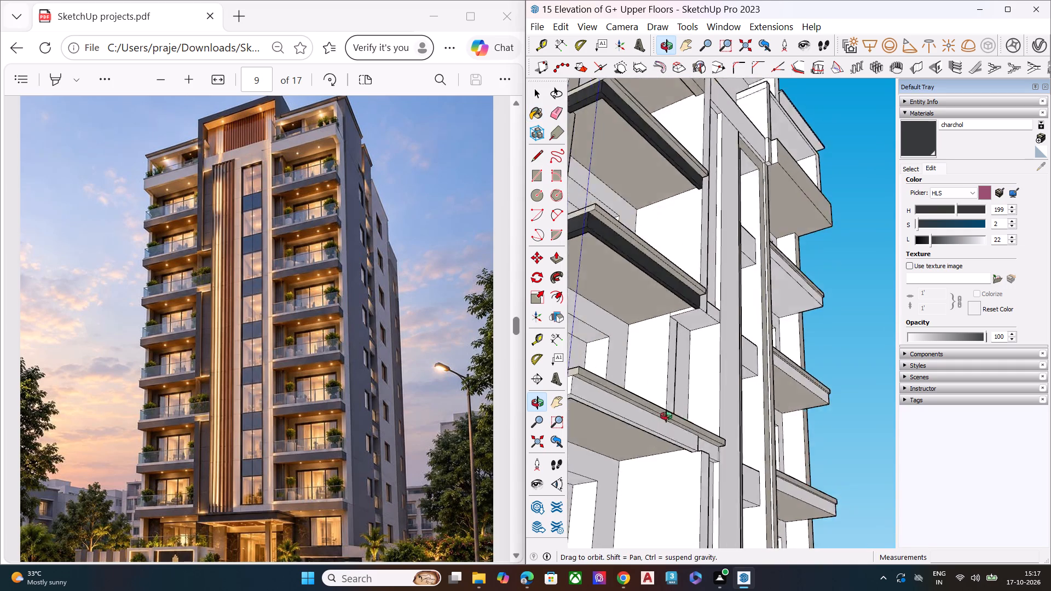
middle_click_drag(666, 416, 722, 307)
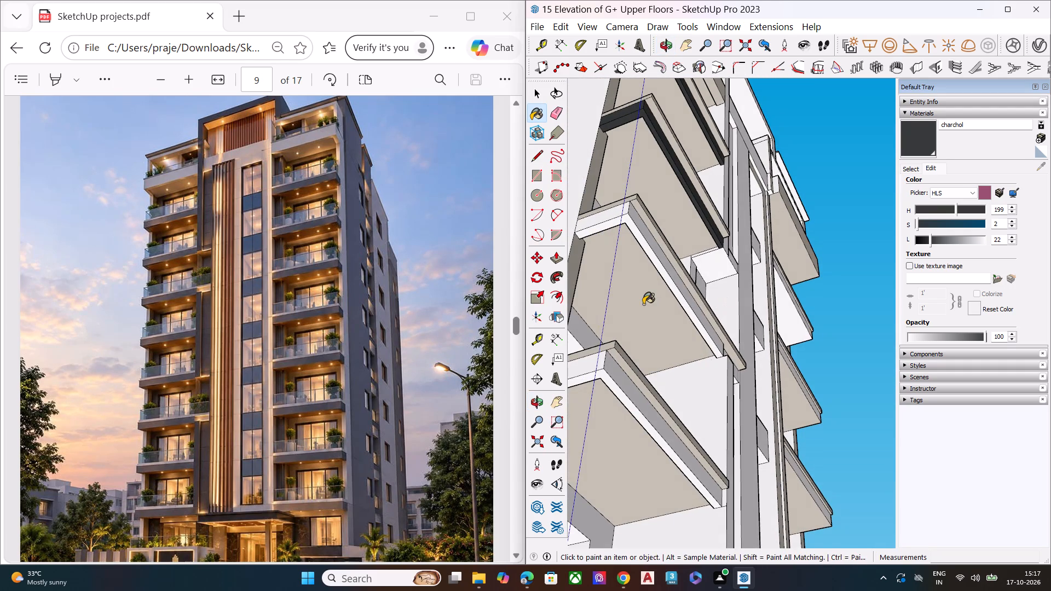
scroll(644, 300, "up", 3)
scroll(755, 234, "up", 10)
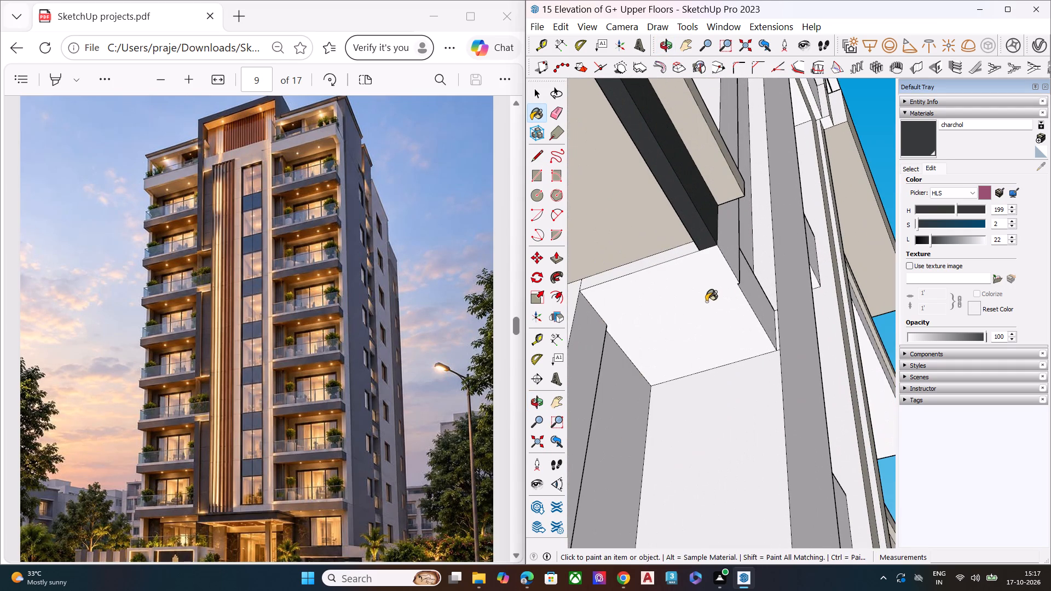
middle_click_drag(702, 294, 750, 361)
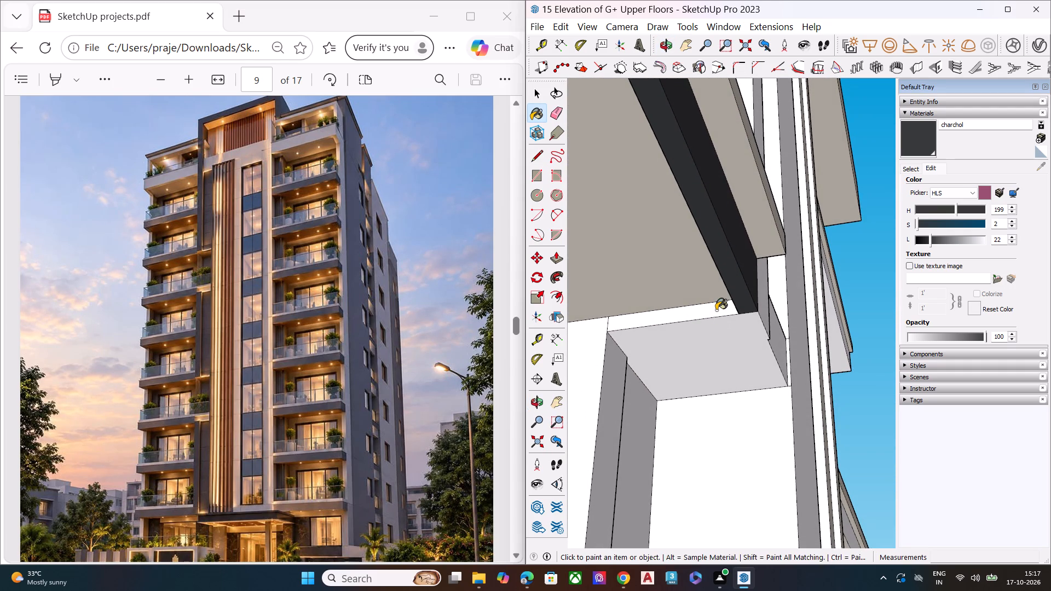
left_click(716, 310)
Paint the outer end, front and underside faces of the lower edge band on the following left-stack slab with charchol.
middle_click_drag(726, 310, 643, 271)
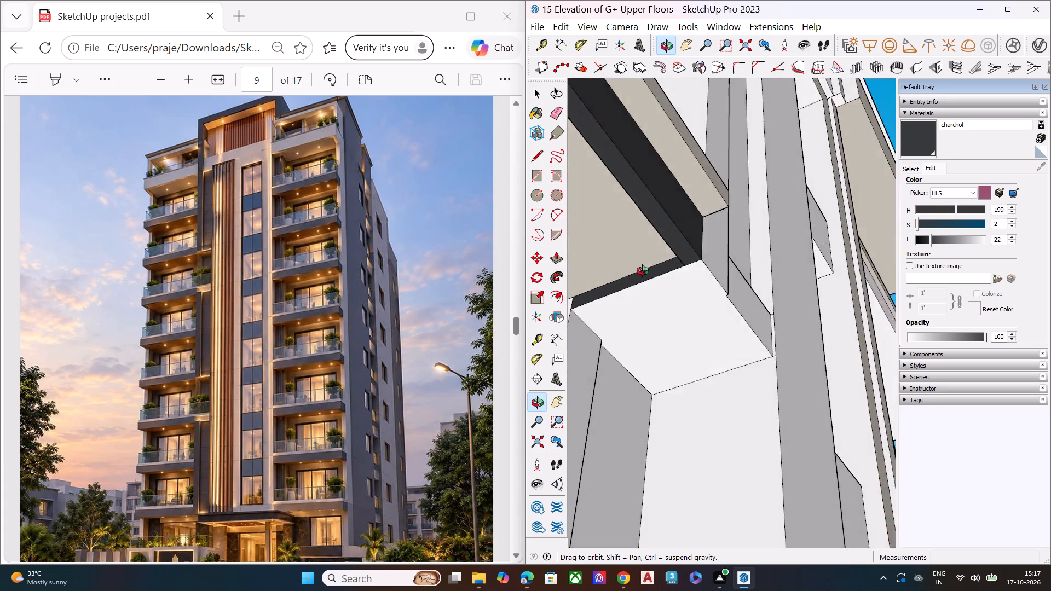
middle_click_drag(643, 271, 597, 311)
scroll(752, 268, "down", 14)
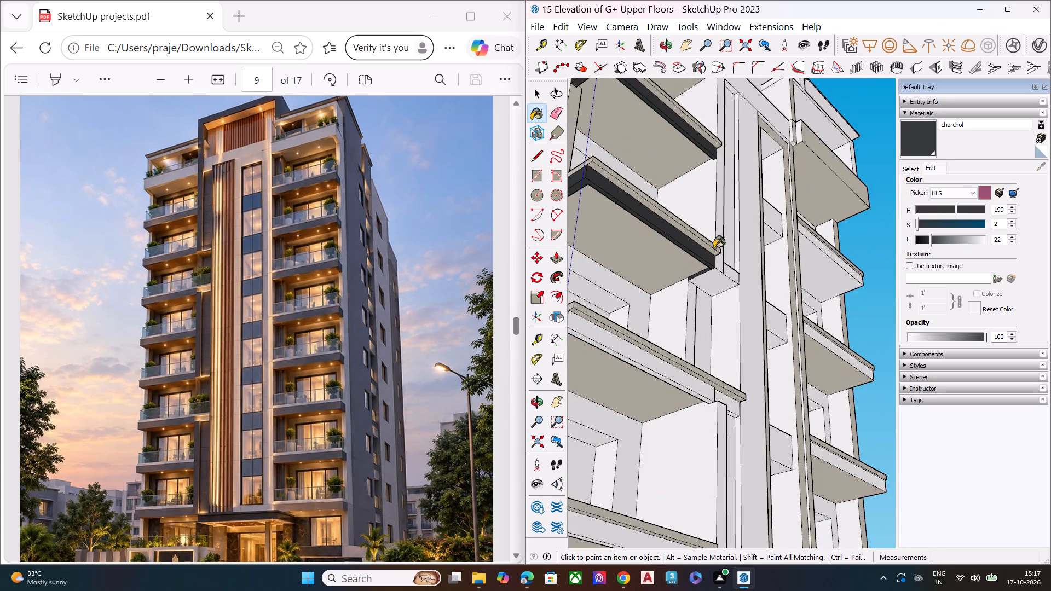
scroll(729, 233, "down", 2)
scroll(730, 237, "up", 1)
scroll(731, 239, "down", 8)
middle_click_drag(618, 322, 683, 246)
scroll(619, 321, "up", 3)
scroll(697, 231, "down", 1)
scroll(698, 230, "up", 1)
scroll(698, 230, "down", 1)
scroll(698, 230, "up", 16)
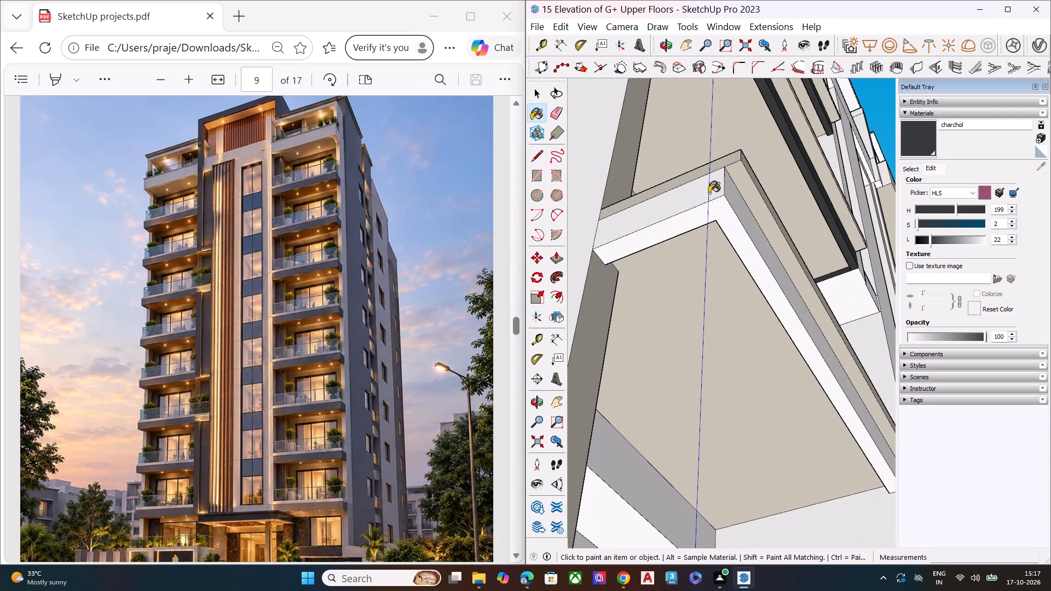
left_click(709, 193)
left_click(736, 201)
left_click(729, 218)
Paint the outer end, front and underside faces of the edge band on the next unpainted left-stack slab with charchol.
middle_click_drag(703, 219, 828, 227)
scroll(725, 250, "down", 1)
scroll(725, 250, "up", 1)
scroll(725, 250, "down", 1)
scroll(725, 250, "up", 1)
scroll(725, 250, "down", 3)
middle_click_drag(758, 285, 641, 214)
scroll(712, 215, "down", 1)
scroll(713, 216, "up", 2)
scroll(720, 219, "down", 3)
scroll(722, 221, "up", 1)
scroll(725, 225, "down", 2)
scroll(646, 286, "up", 2)
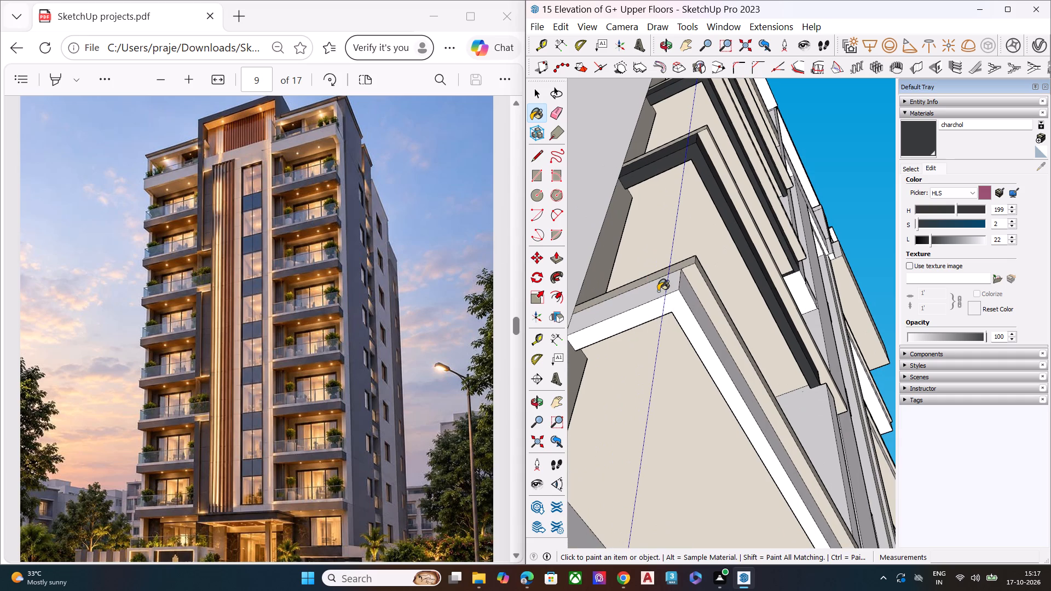
left_click(658, 291)
left_click(689, 300)
left_click(684, 317)
Paint the outer end, front and underside faces of the edge band on the third-lowest left-stack balcony slab above the base with charchol.
scroll(684, 255, "down", 6)
scroll(708, 246, "up", 1)
scroll(709, 245, "down", 7)
scroll(701, 344, "up", 3)
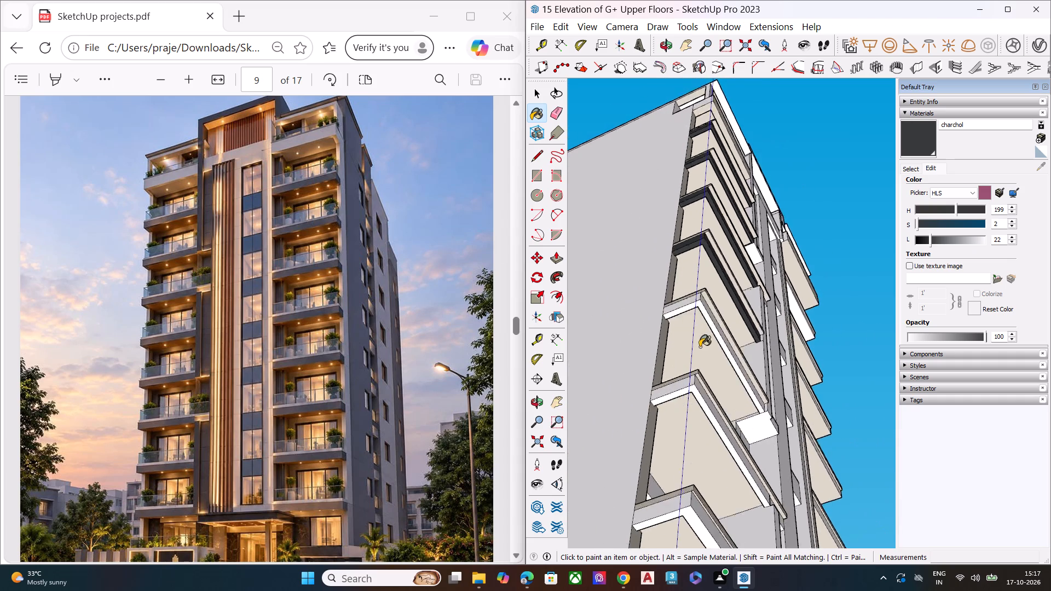
scroll(700, 347, "up", 5)
scroll(688, 268, "up", 5)
left_click(686, 241)
key("space")
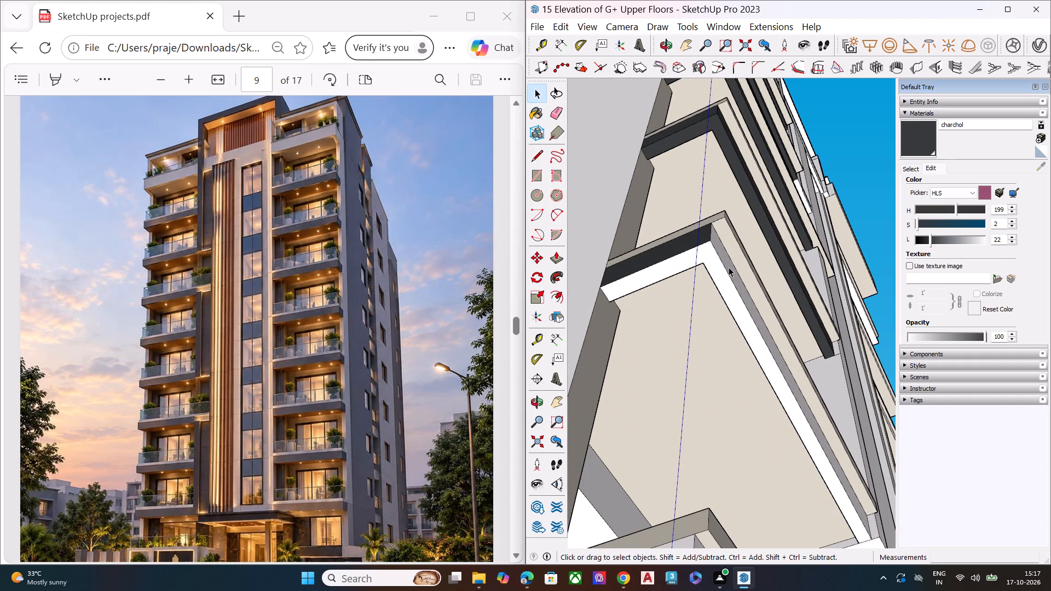
left_click(916, 137)
left_click(742, 291)
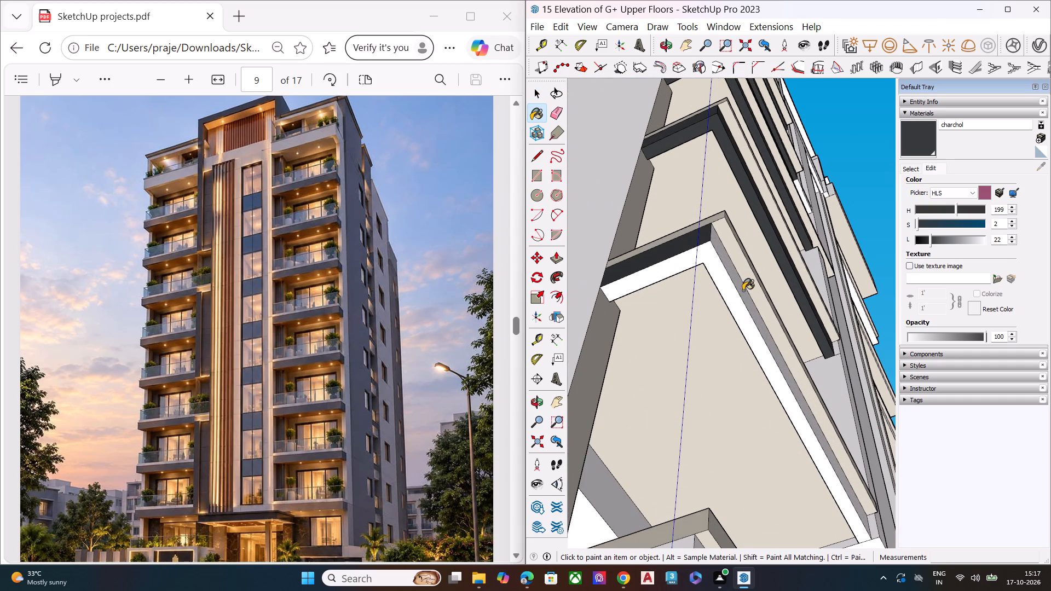
left_click(737, 305)
Paint the outer end, front and underside faces of the edge band on the second-lowest left-stack balcony slab with charchol.
scroll(711, 264, "down", 11)
scroll(719, 344, "up", 5)
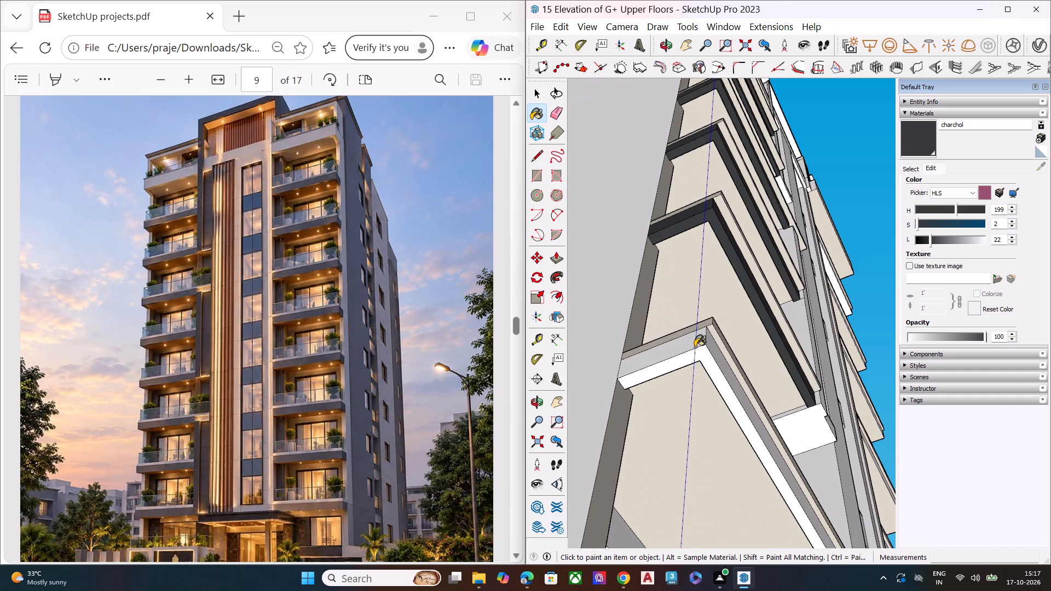
left_click(695, 347)
left_click(713, 345)
left_click(711, 361)
Paint the outer end, front and underside faces of the edge band on the lowest left-stack slab above the base with charchol.
scroll(707, 297, "down", 2)
scroll(707, 293, "up", 1)
scroll(709, 291, "down", 3)
scroll(711, 290, "up", 1)
scroll(711, 290, "down", 10)
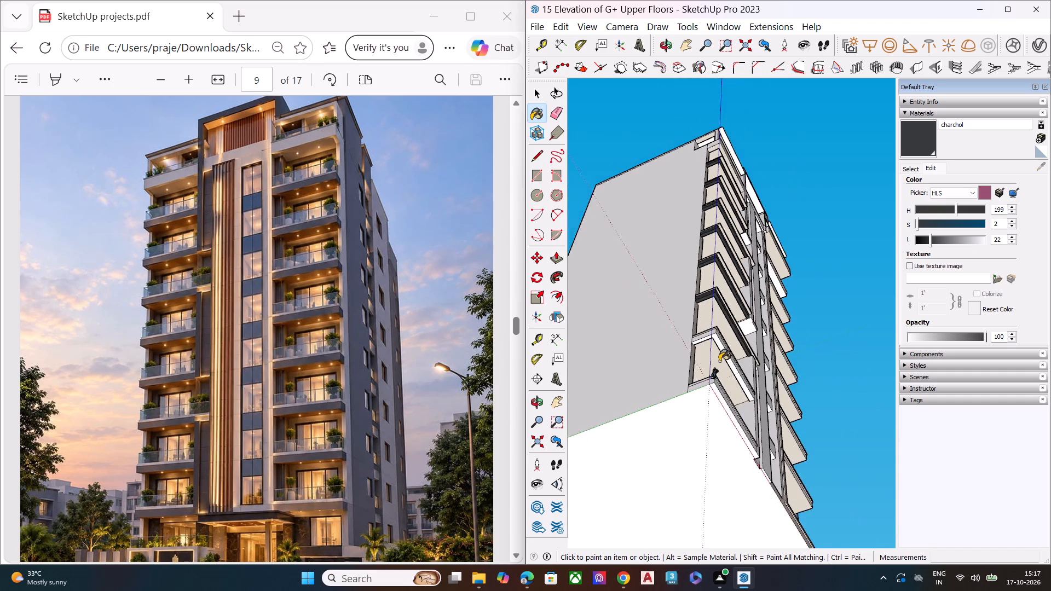
scroll(719, 371, "up", 8)
scroll(701, 297, "up", 1)
scroll(701, 297, "down", 3)
scroll(701, 297, "up", 3)
left_click(704, 291)
left_click(732, 295)
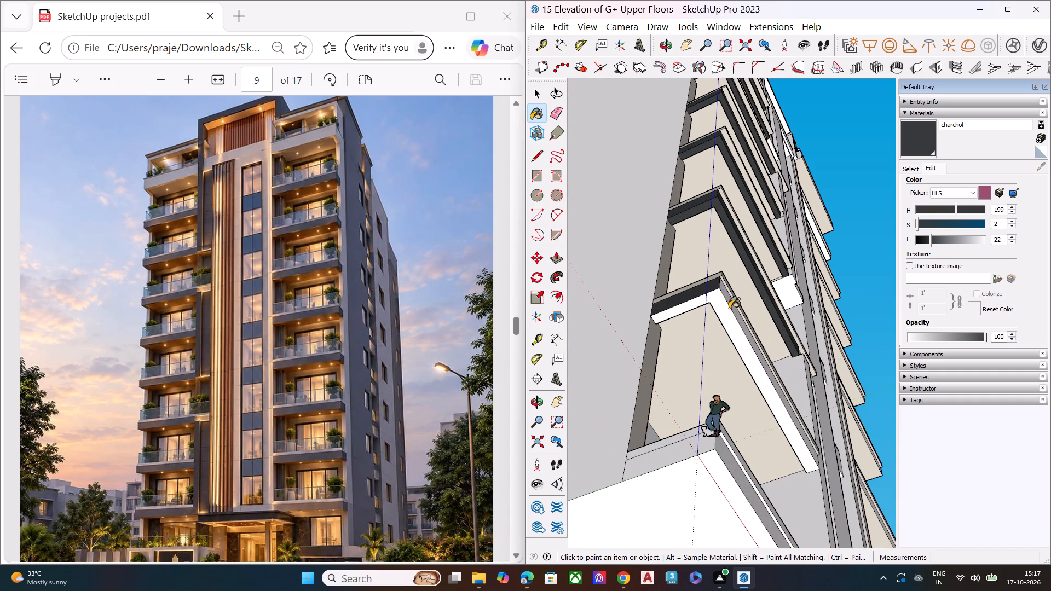
left_click(734, 306)
left_click(730, 315)
Paint the outer end and front faces of the left stack's base band, beside the scale figure, with charchol.
middle_click_drag(734, 315, 739, 303)
scroll(739, 303, "up", 5)
scroll(739, 302, "down", 1)
scroll(739, 302, "up", 2)
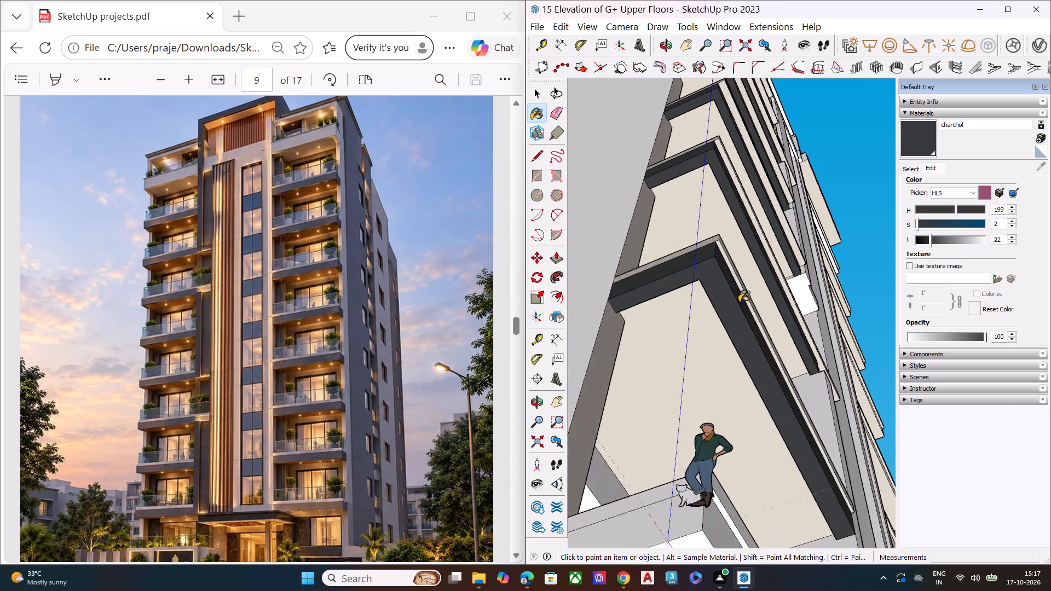
scroll(739, 302, "up", 12)
scroll(581, 270, "down", 4)
scroll(603, 271, "up", 1)
scroll(605, 271, "down", 7)
scroll(682, 280, "up", 3)
scroll(682, 280, "down", 4)
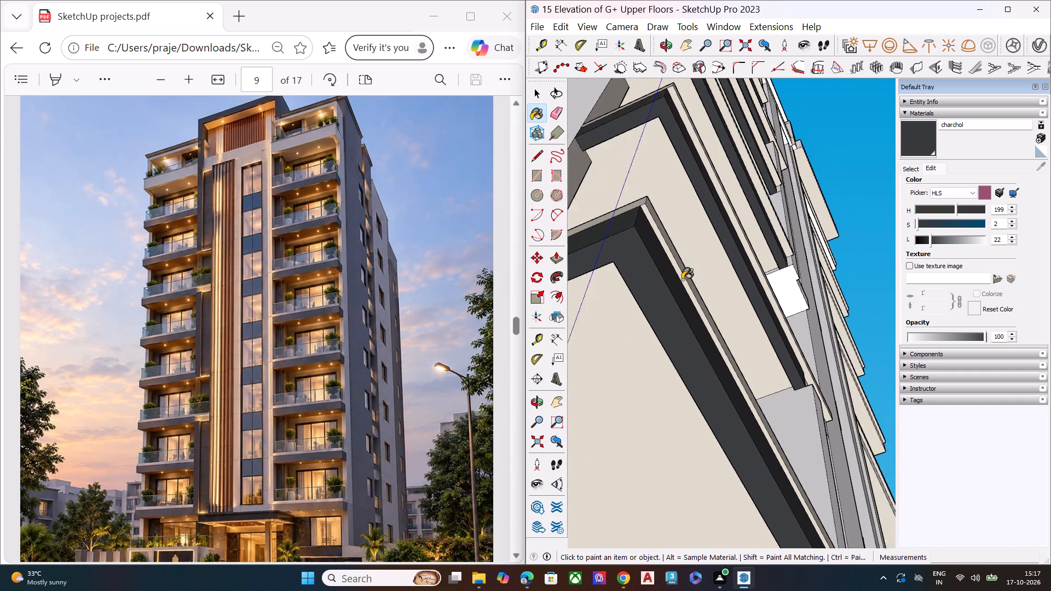
scroll(682, 280, "down", 6)
scroll(668, 283, "up", 2)
scroll(668, 283, "down", 6)
scroll(634, 401, "up", 3)
scroll(731, 340, "down", 9)
scroll(641, 416, "up", 9)
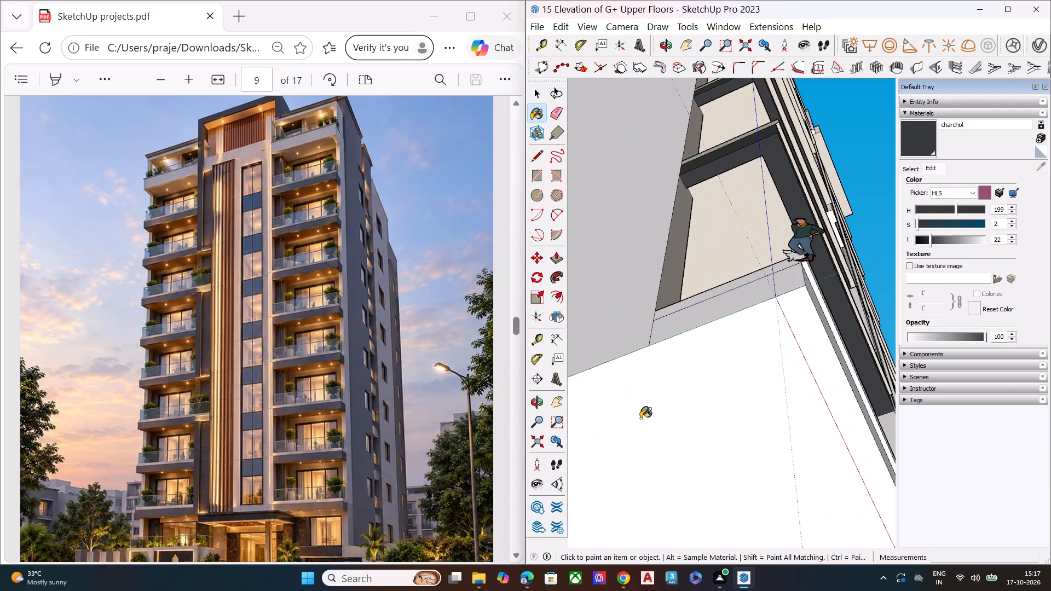
middle_click_drag(703, 340, 609, 476)
scroll(704, 322, "down", 5)
scroll(703, 418, "up", 4)
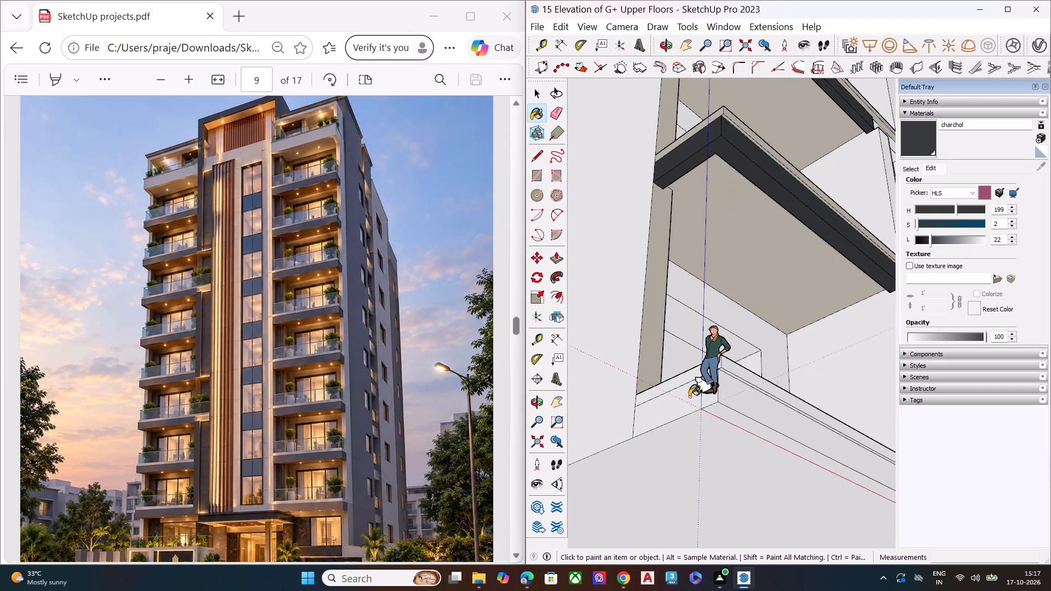
left_click(689, 397)
left_click(734, 396)
Paint the white band segment over the inner pier, continuing the edge band of the second left-stack slab above the base, with charchol.
middle_click_drag(747, 378, 660, 379)
scroll(747, 378, "up", 1)
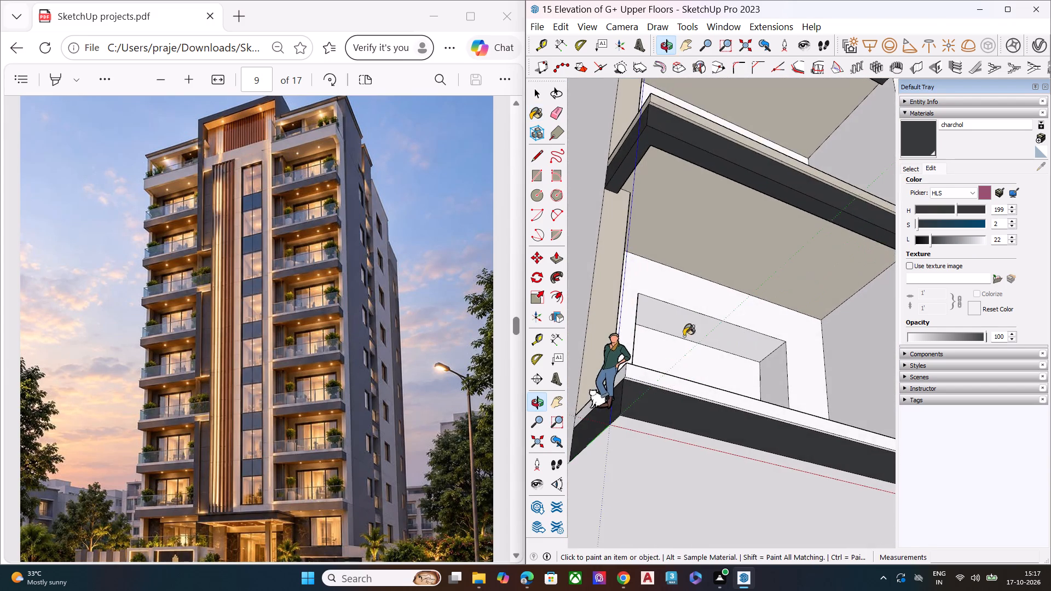
scroll(695, 275, "down", 5)
scroll(697, 275, "up", 1)
scroll(702, 277, "down", 1)
middle_click_drag(729, 340, 581, 347)
middle_click_drag(684, 357, 784, 424)
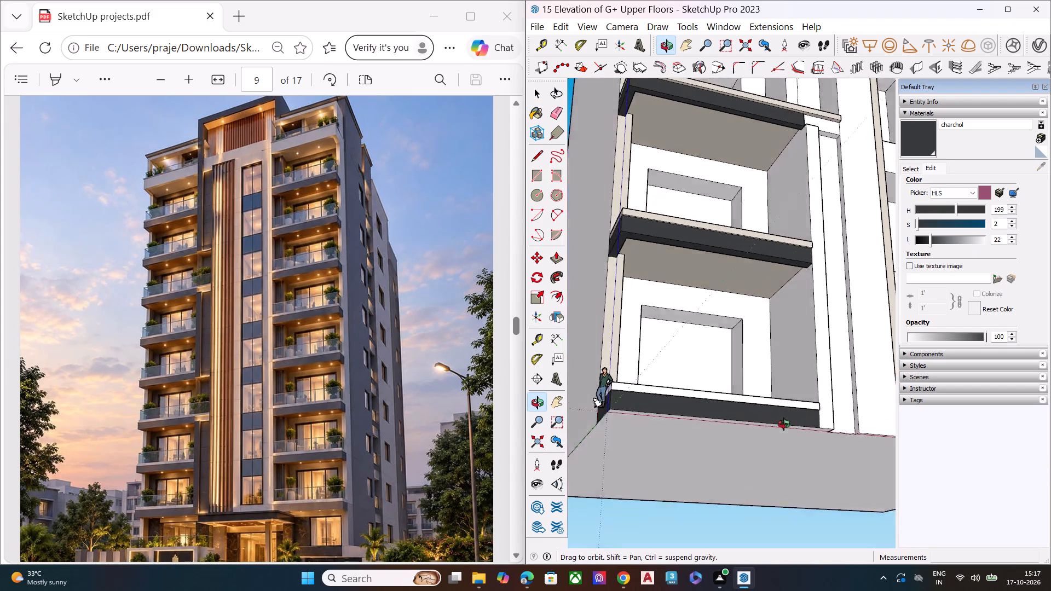
middle_click_drag(784, 424, 842, 502)
scroll(740, 264, "up", 1)
scroll(737, 264, "down", 8)
scroll(744, 243, "up", 5)
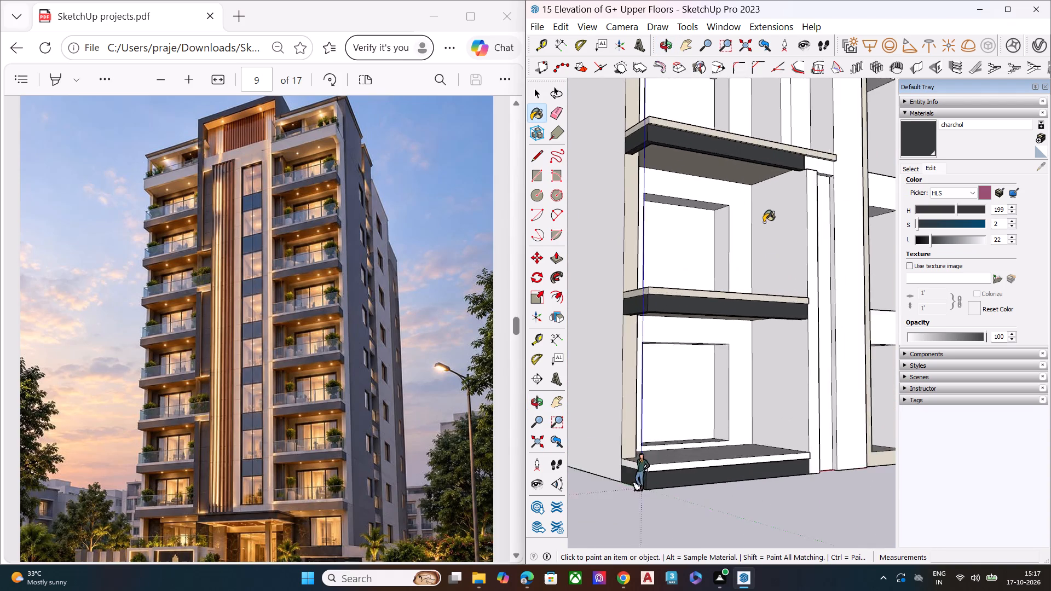
scroll(732, 254, "down", 4)
middle_click_drag(775, 226, 621, 323)
scroll(704, 226, "up", 7)
scroll(704, 279, "up", 1)
middle_click_drag(703, 277, 656, 214)
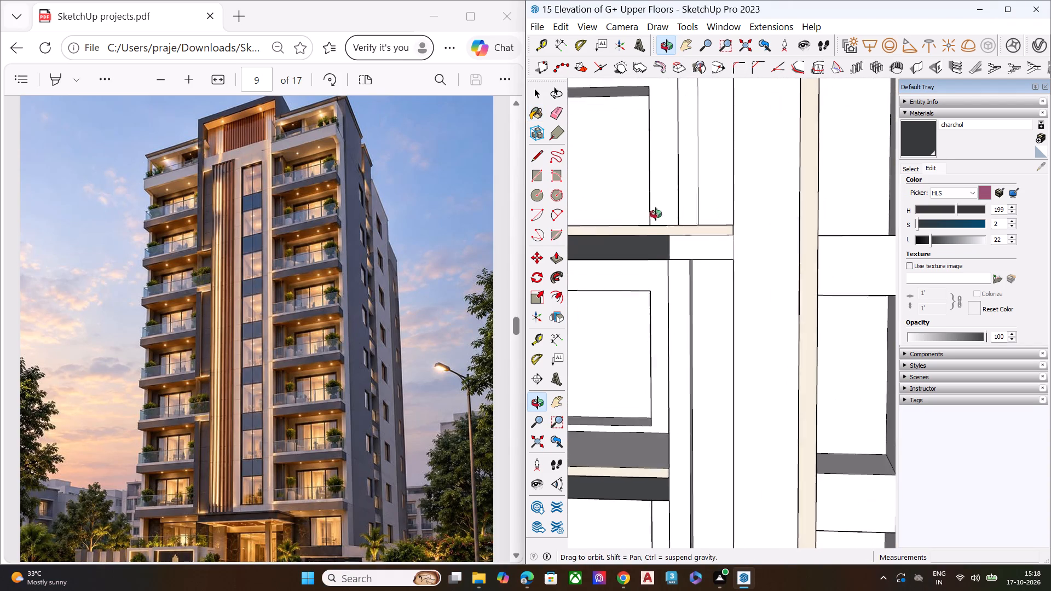
middle_click_drag(656, 214, 656, 213)
scroll(706, 254, "up", 1)
left_click(713, 246)
scroll(720, 247, "down", 2)
scroll(721, 248, "up", 2)
scroll(721, 250, "down", 7)
scroll(695, 247, "up", 1)
scroll(695, 247, "down", 1)
scroll(695, 247, "up", 7)
scroll(694, 247, "down", 1)
scroll(694, 247, "up", 2)
key("space")
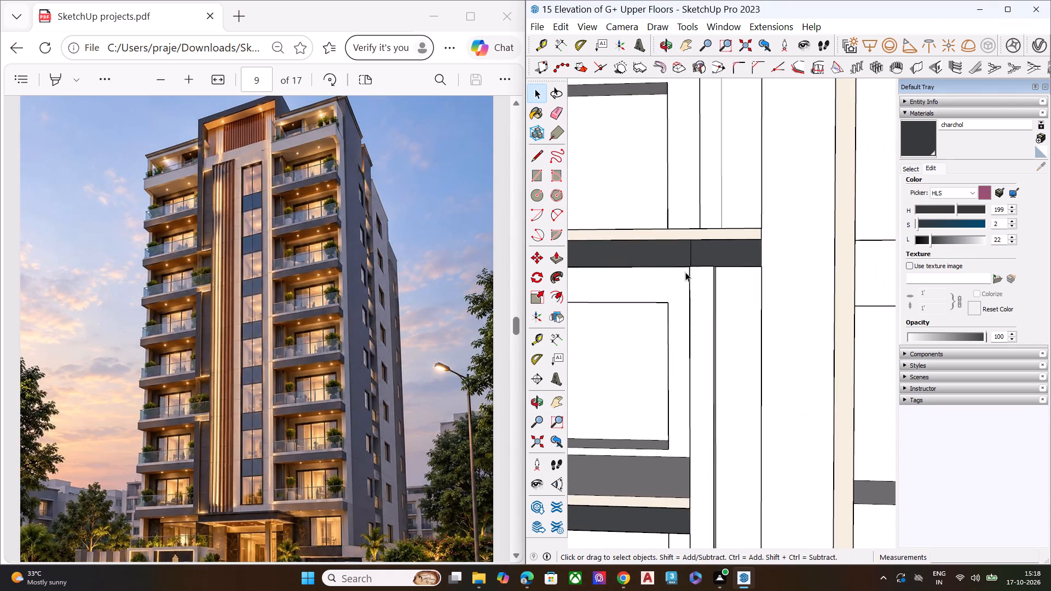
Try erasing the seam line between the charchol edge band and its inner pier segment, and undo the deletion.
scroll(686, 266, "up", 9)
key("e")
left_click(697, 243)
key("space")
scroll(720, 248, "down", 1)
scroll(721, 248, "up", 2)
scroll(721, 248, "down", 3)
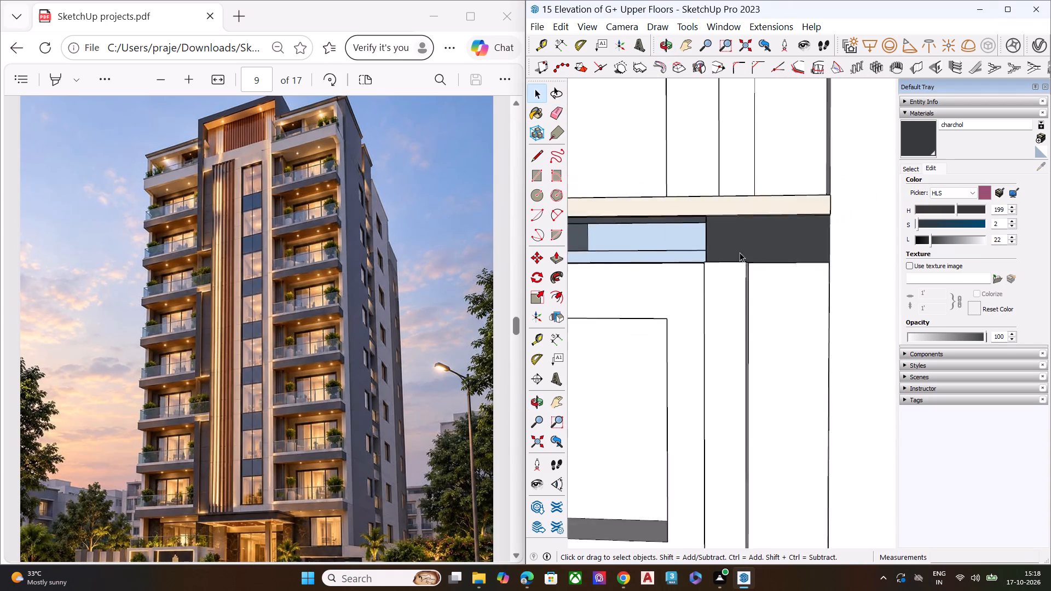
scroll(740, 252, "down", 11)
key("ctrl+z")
Push/pull the inner pier segment of the second left-stack slab's band flush with the front of the adjoining charchol band.
scroll(725, 247, "up", 15)
scroll(761, 228, "down", 1)
scroll(762, 228, "up", 2)
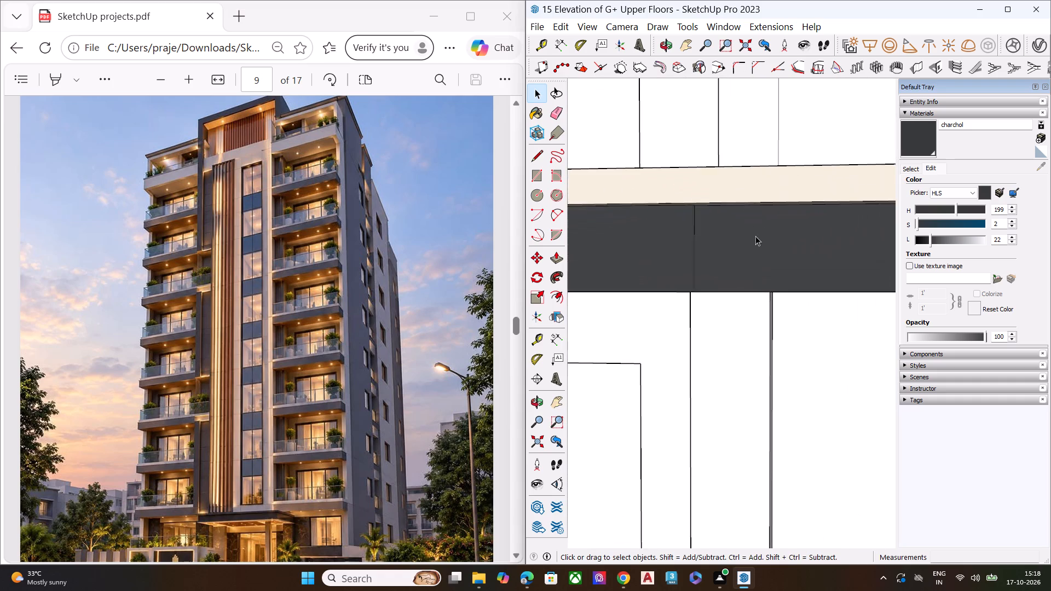
middle_click_drag(716, 253, 924, 291)
middle_click_drag(844, 304, 867, 260)
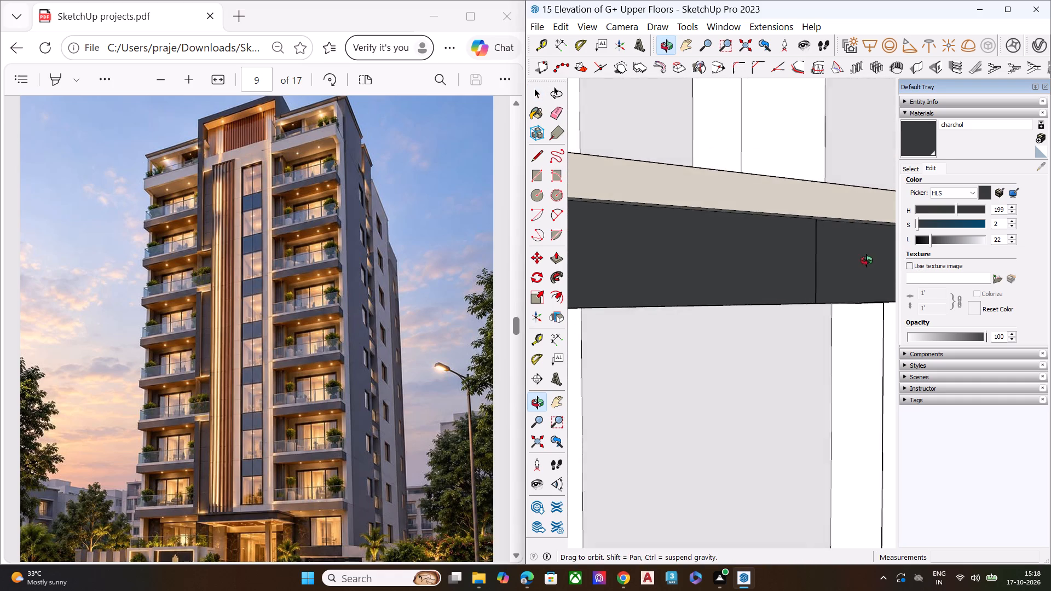
middle_click_drag(867, 260, 868, 259)
left_click(846, 259)
middle_click_drag(845, 259, 822, 215)
scroll(826, 215, "up", 3)
scroll(823, 214, "down", 1)
scroll(823, 214, "up", 4)
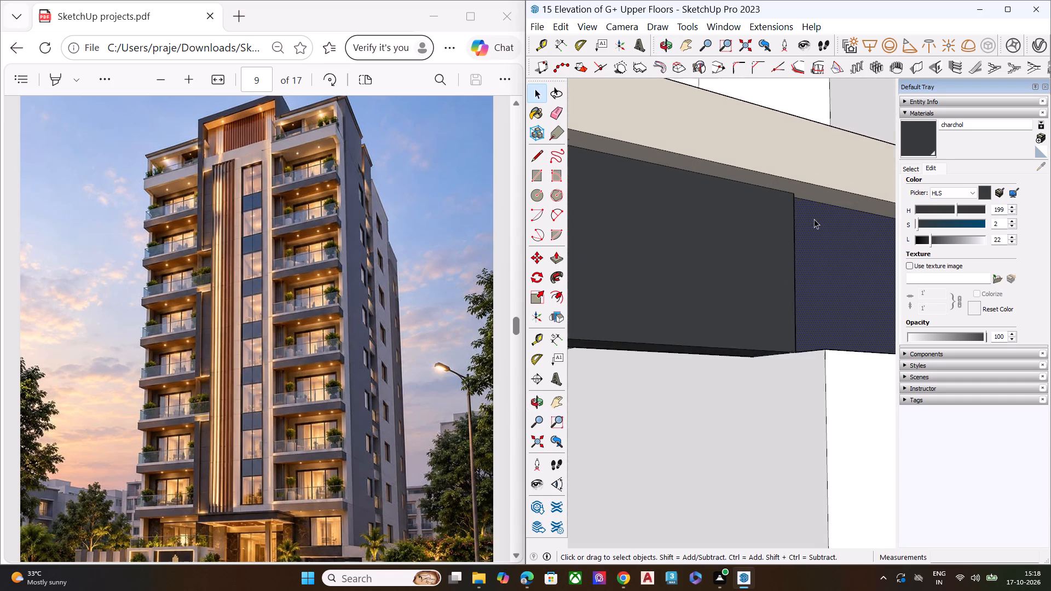
scroll(814, 219, "up", 4)
middle_click_drag(808, 225, 522, 267)
middle_click_drag(729, 267, 712, 283)
key("p")
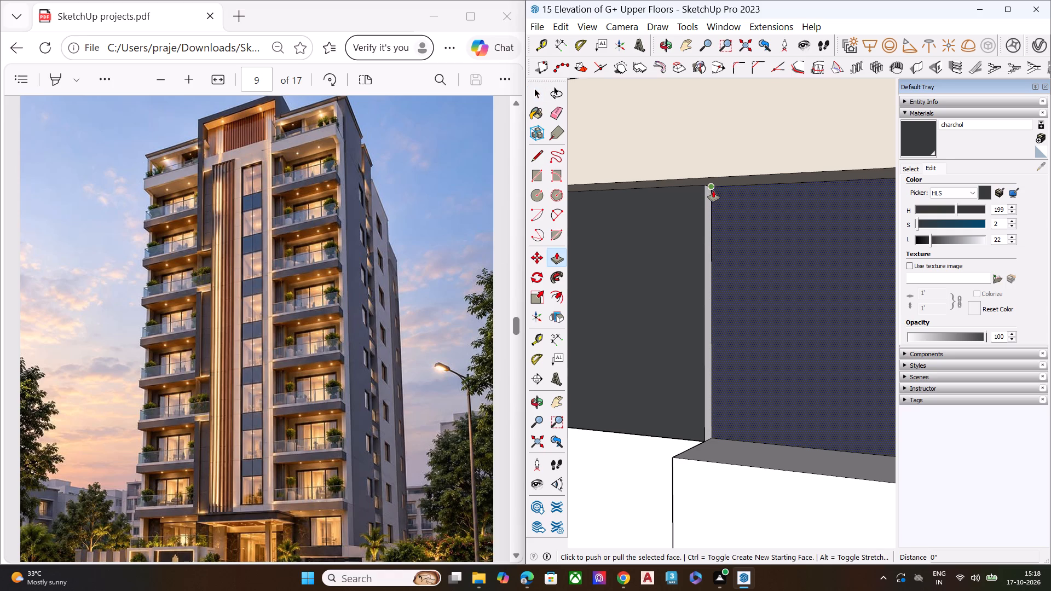
left_click(713, 188)
left_click(706, 192)
key("space")
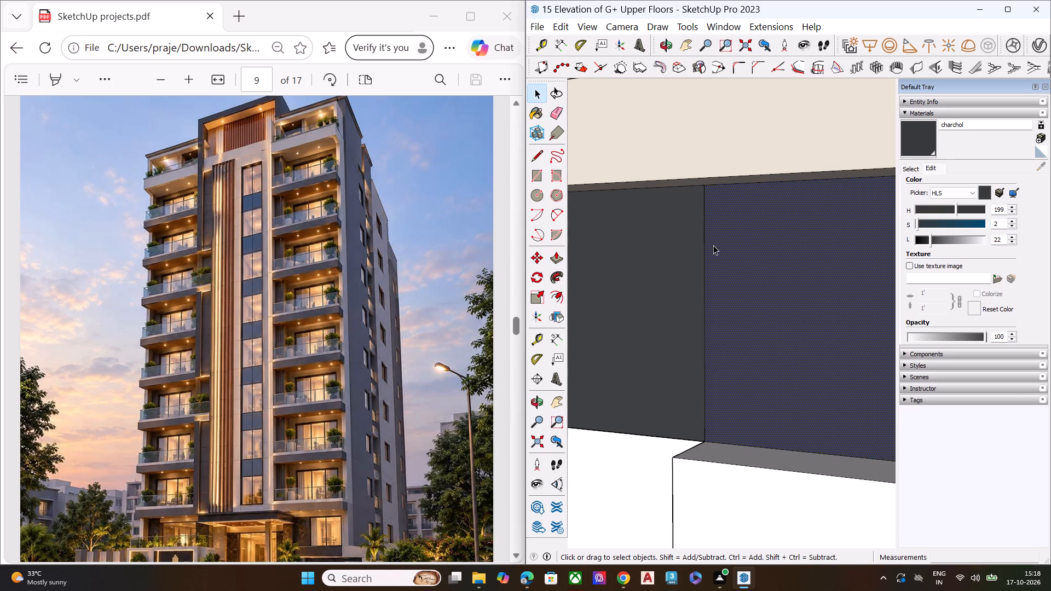
Delete the vertical seam edge between the charchol band and its inner pier segment.
left_click(704, 265)
key("F9")
key("Delete")
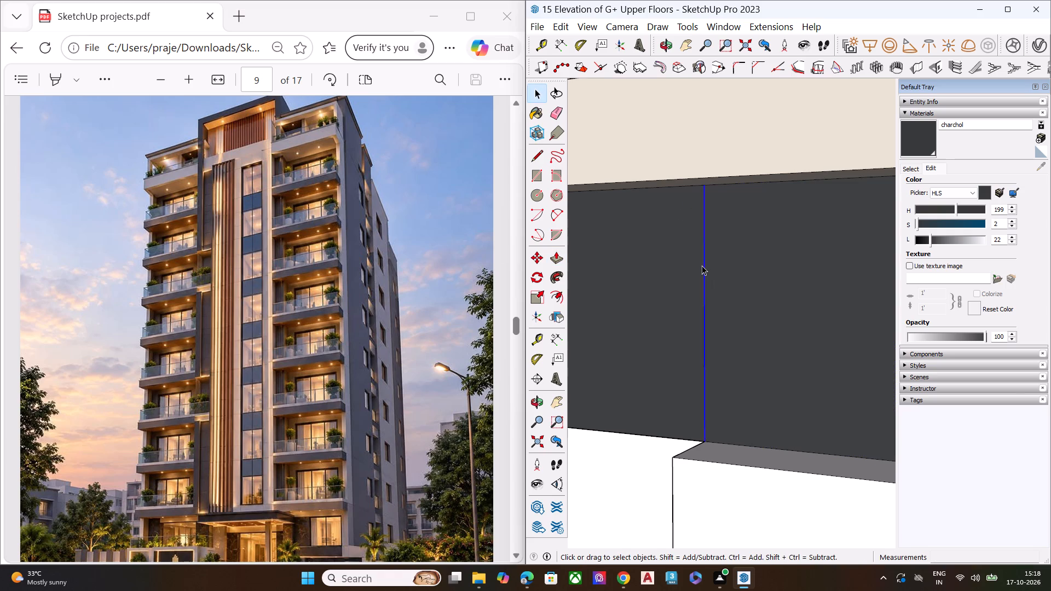
Paint the front face of the vertical fin between the third and fifth left-stack slabs above the base with charchol.
scroll(702, 266, "down", 7)
scroll(720, 266, "up", 1)
scroll(725, 263, "down", 11)
scroll(765, 219, "up", 1)
scroll(764, 221, "down", 8)
scroll(864, 222, "down", 1)
scroll(864, 239, "up", 1)
scroll(864, 241, "down", 2)
scroll(864, 256, "up", 2)
scroll(864, 258, "down", 2)
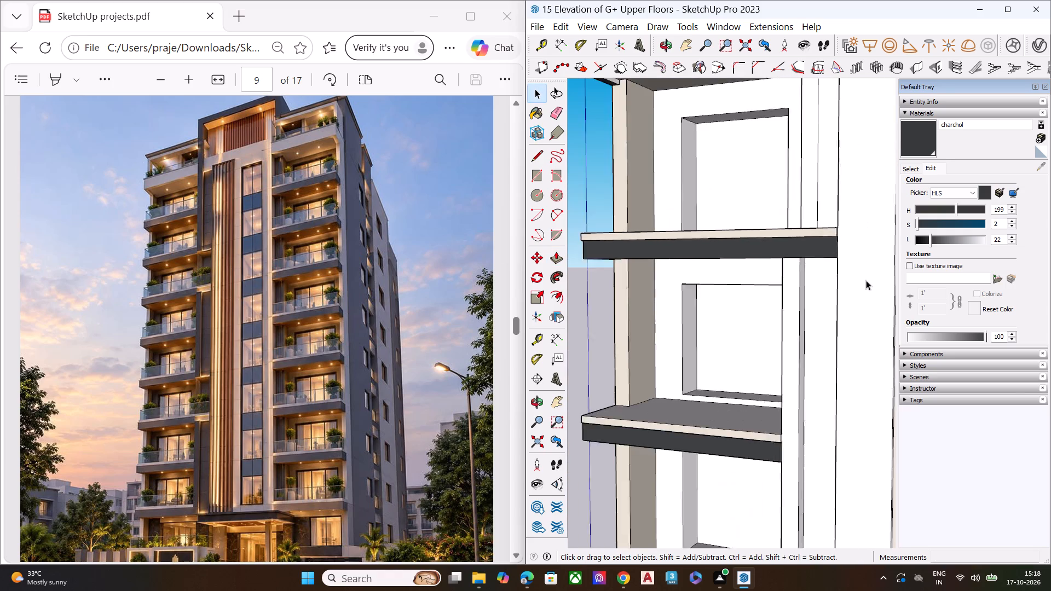
scroll(866, 280, "down", 2)
scroll(820, 272, "down", 8)
scroll(810, 331, "down", 4)
scroll(796, 354, "up", 2)
scroll(794, 362, "down", 2)
scroll(831, 217, "up", 5)
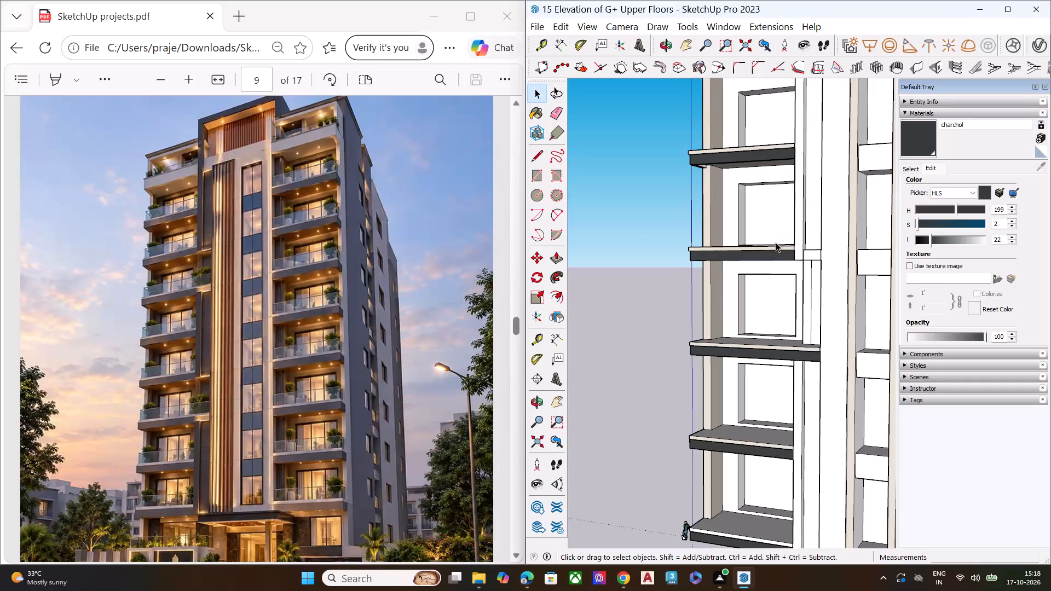
scroll(796, 288, "down", 2)
scroll(797, 289, "up", 1)
scroll(797, 290, "down", 5)
scroll(802, 309, "up", 6)
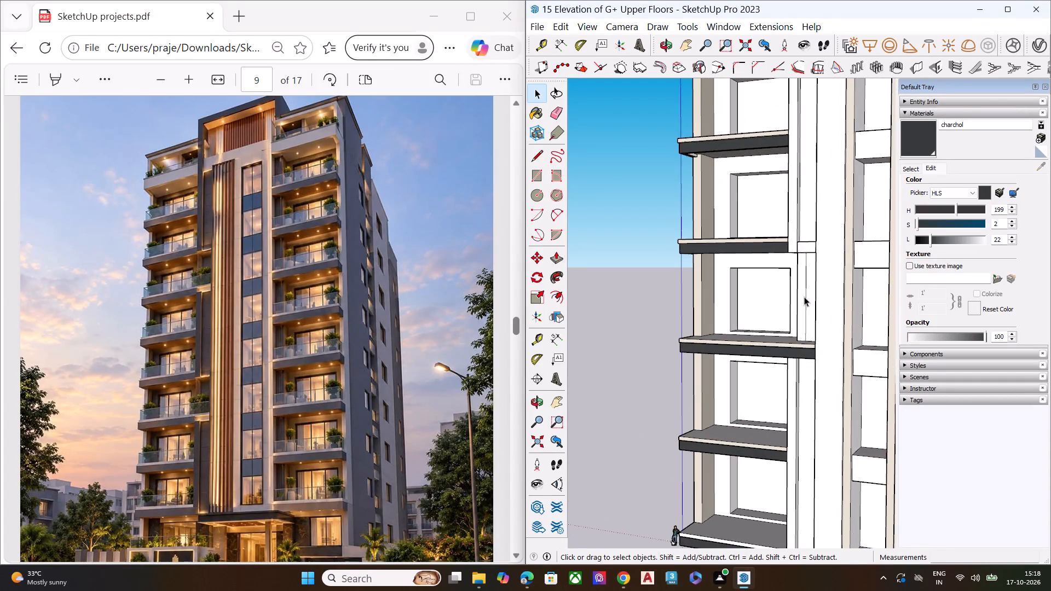
scroll(804, 297, "down", 1)
middle_click_drag(795, 281, 853, 216)
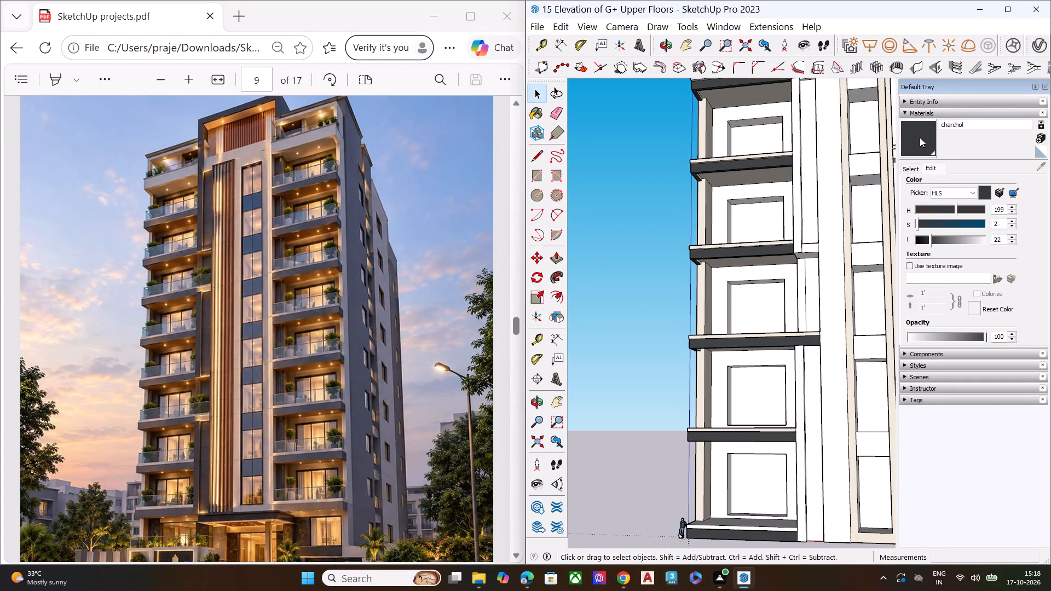
left_click(920, 137)
scroll(801, 222, "up", 5)
scroll(801, 222, "down", 1)
scroll(801, 222, "up", 9)
left_click(800, 254)
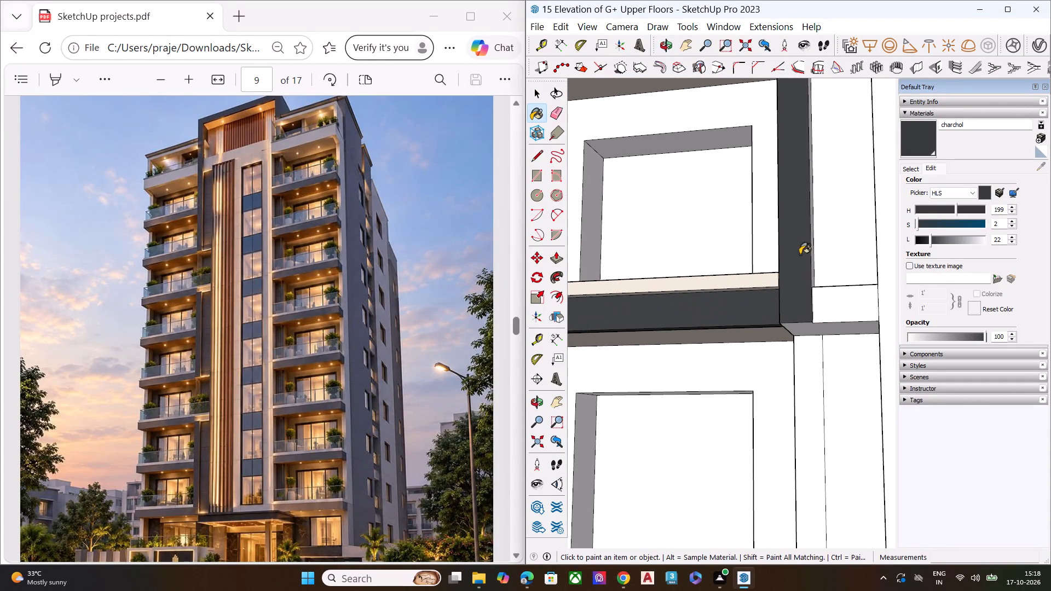
Paint the front and underside of the band block beside the fin's foot, at the third left-stack slab, with charchol.
left_click(828, 303)
middle_click_drag(823, 308, 732, 391)
middle_click(732, 391)
scroll(796, 355, "up", 2)
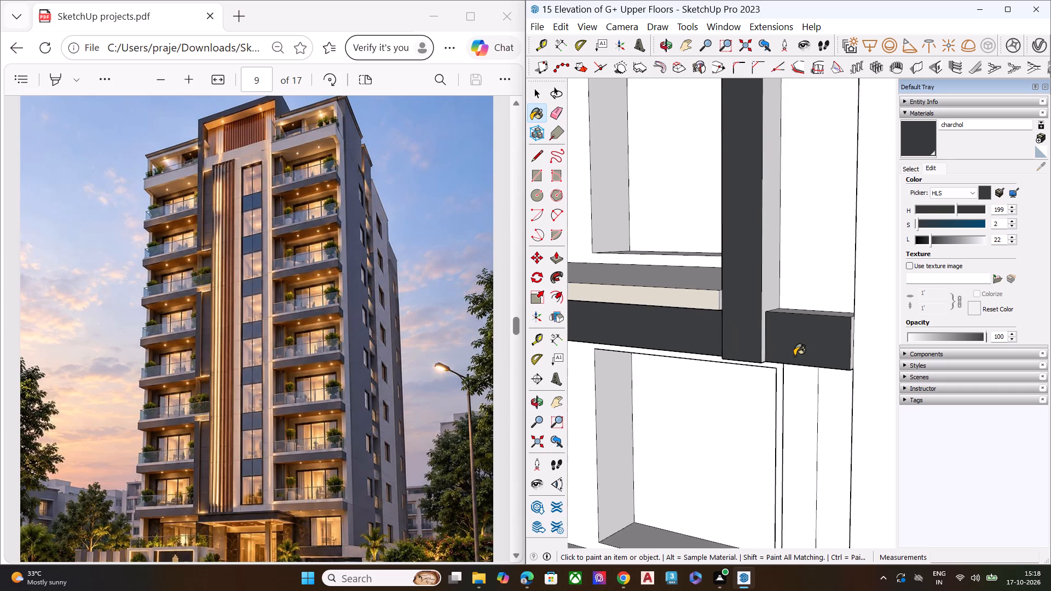
scroll(794, 356, "up", 1)
middle_click_drag(819, 306, 894, 156)
left_click(846, 294)
Paint the white band segment above the fin, at the inner end of the fifth left-stack slab, with charchol.
scroll(784, 253, "down", 1)
scroll(784, 253, "up", 2)
scroll(784, 253, "down", 3)
middle_click_drag(820, 239, 750, 305)
scroll(748, 306, "up", 5)
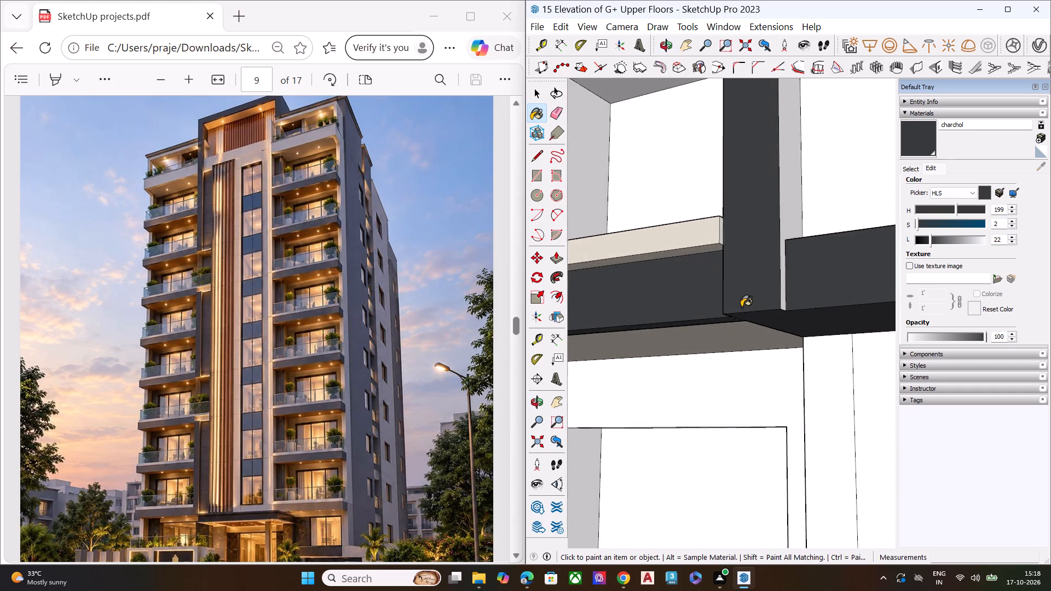
scroll(741, 307, "up", 2)
scroll(777, 280, "down", 5)
scroll(767, 287, "up", 2)
scroll(766, 288, "down", 18)
scroll(784, 296, "up", 1)
scroll(784, 297, "down", 5)
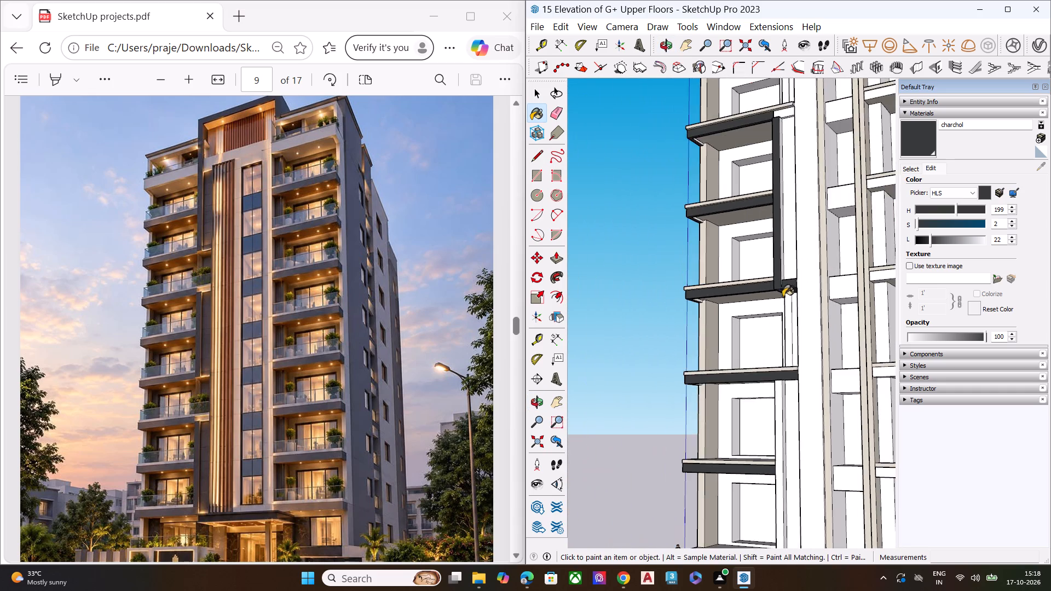
scroll(776, 291, "down", 8)
middle_click_drag(772, 259, 817, 361)
scroll(790, 199, "up", 4)
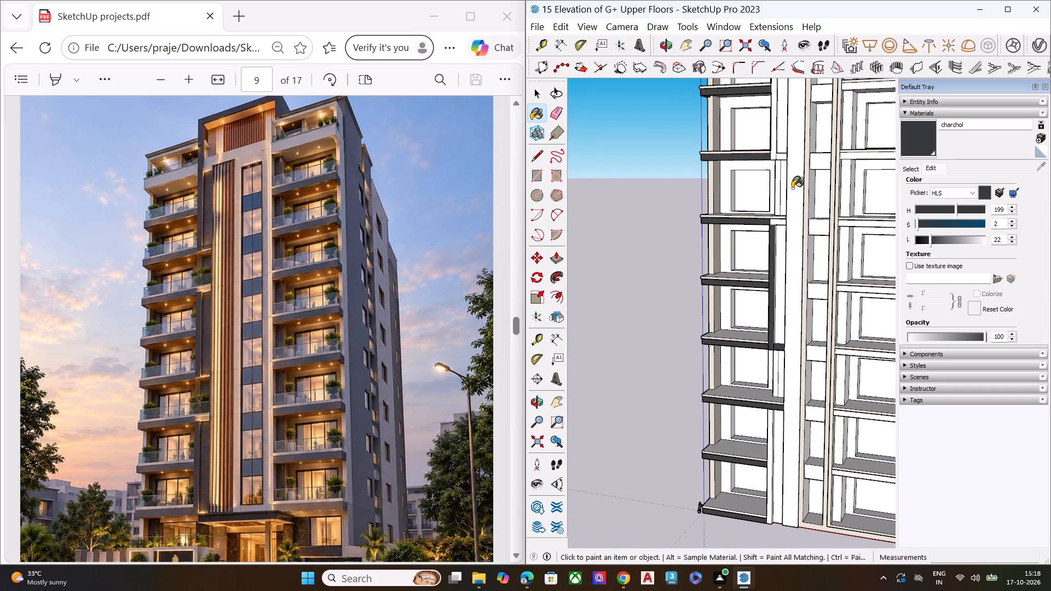
scroll(759, 162, "up", 5)
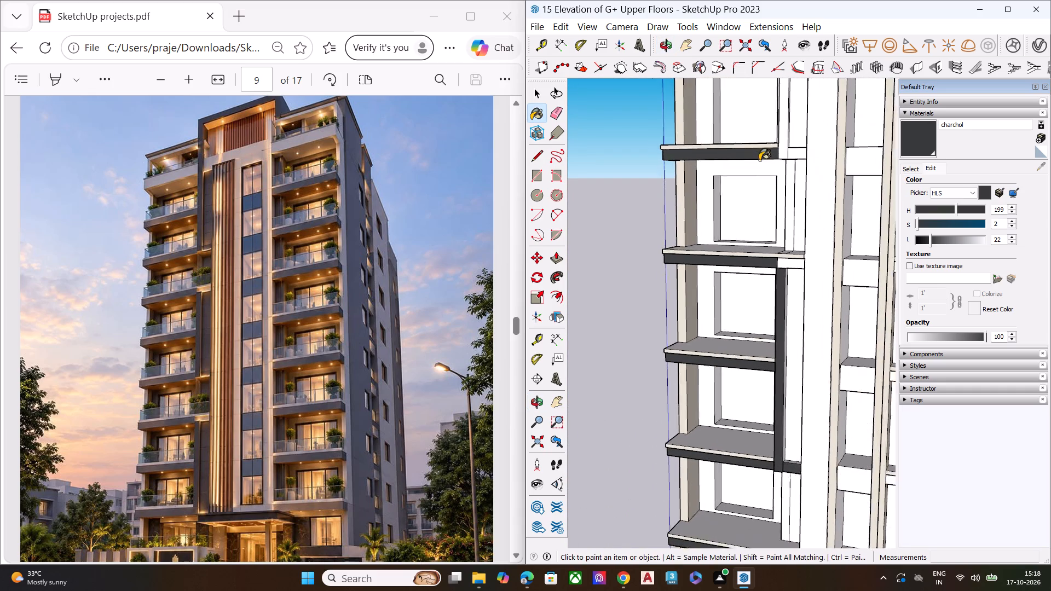
scroll(759, 160, "up", 1)
middle_click_drag(767, 277, 765, 206)
scroll(762, 211, "up", 10)
scroll(766, 254, "down", 1)
middle_click_drag(766, 254, 763, 250)
scroll(765, 253, "up", 1)
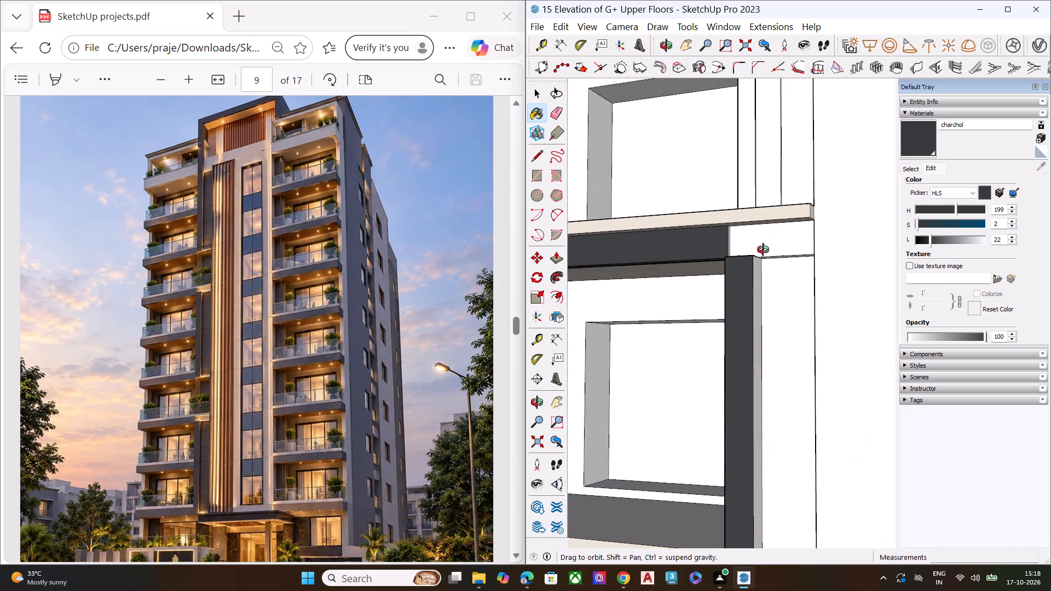
scroll(763, 250, "up", 1)
middle_click_drag(763, 250, 702, 227)
scroll(700, 227, "up", 5)
left_click(761, 241)
Push/pull the band segment above the fin flush with the front of the fifth slab's adjoining charchol band.
key("space")
scroll(704, 218, "up", 9)
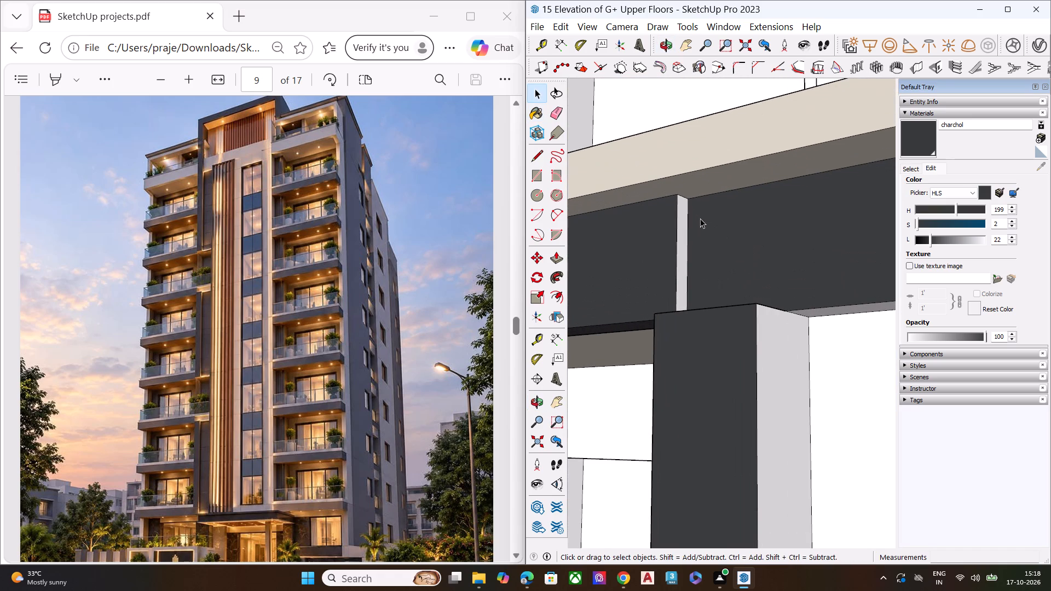
key("p")
left_click(694, 190)
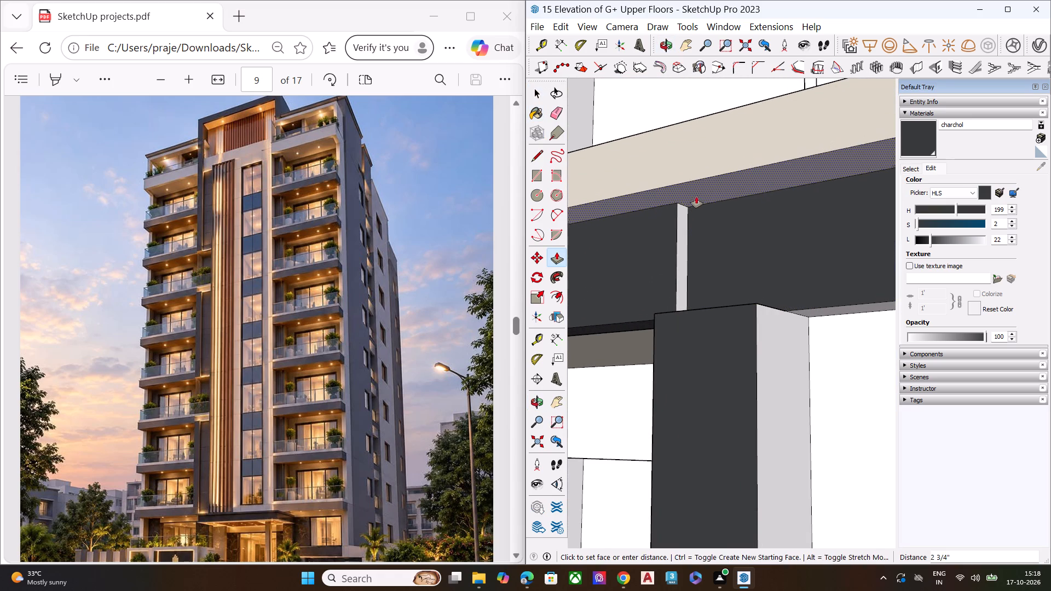
key("Escape")
left_click(697, 204)
left_click(678, 208)
key("space")
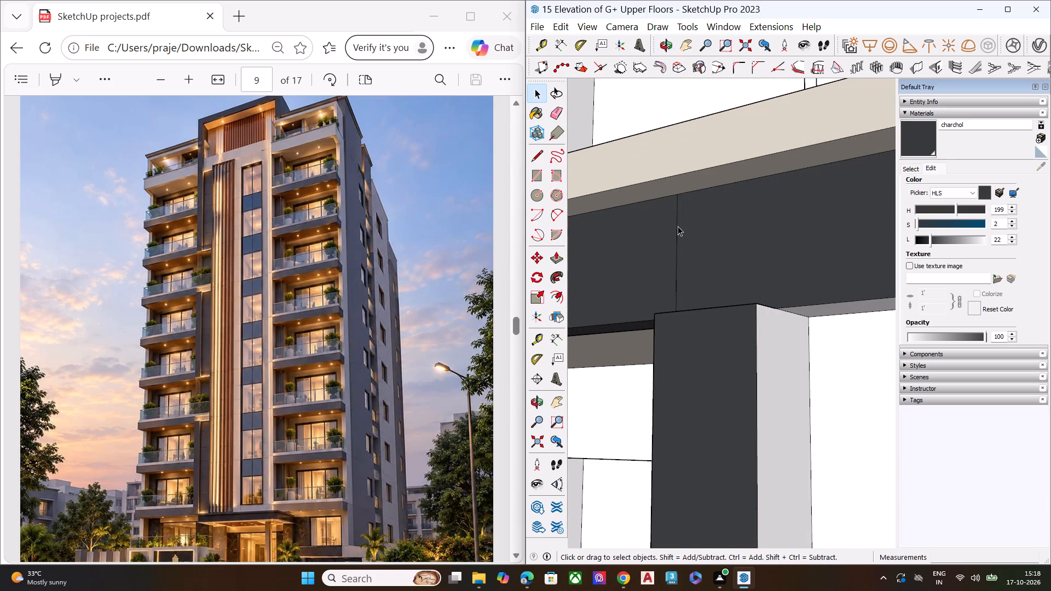
Delete the vertical seam edge between the fifth slab's charchol band and its inner segment above the fin.
scroll(678, 226, "up", 2)
scroll(678, 226, "down", 1)
scroll(678, 226, "up", 2)
left_click(677, 228)
key("Delete")
scroll(686, 272, "down", 8)
key("space")
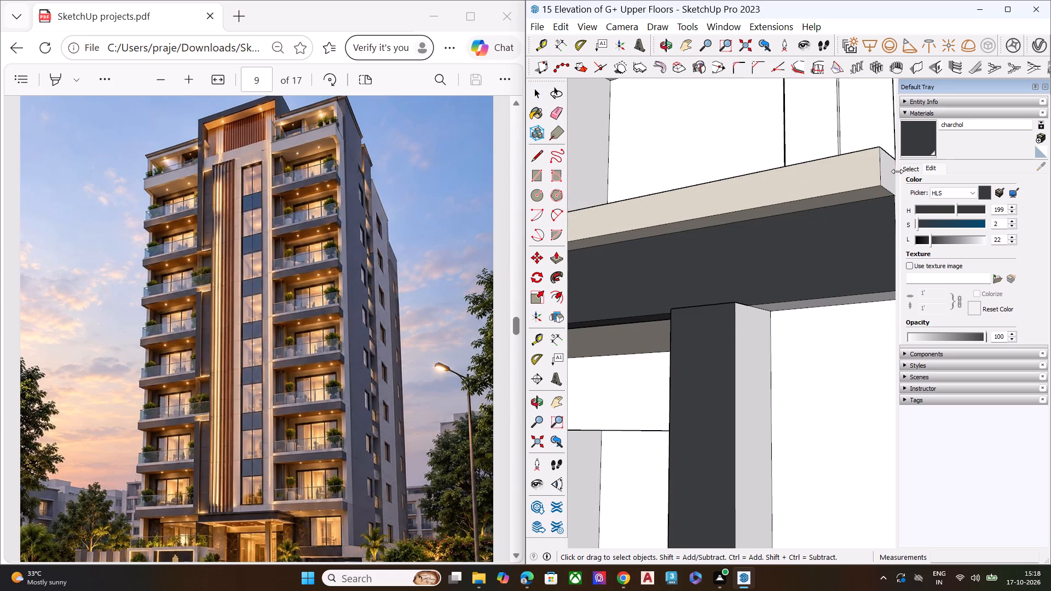
Paint the recessed wall face beside the fin, below the fifth left-stack slab, with charchol.
left_click(913, 140)
scroll(802, 222, "down", 8)
middle_click_drag(788, 251, 799, 146)
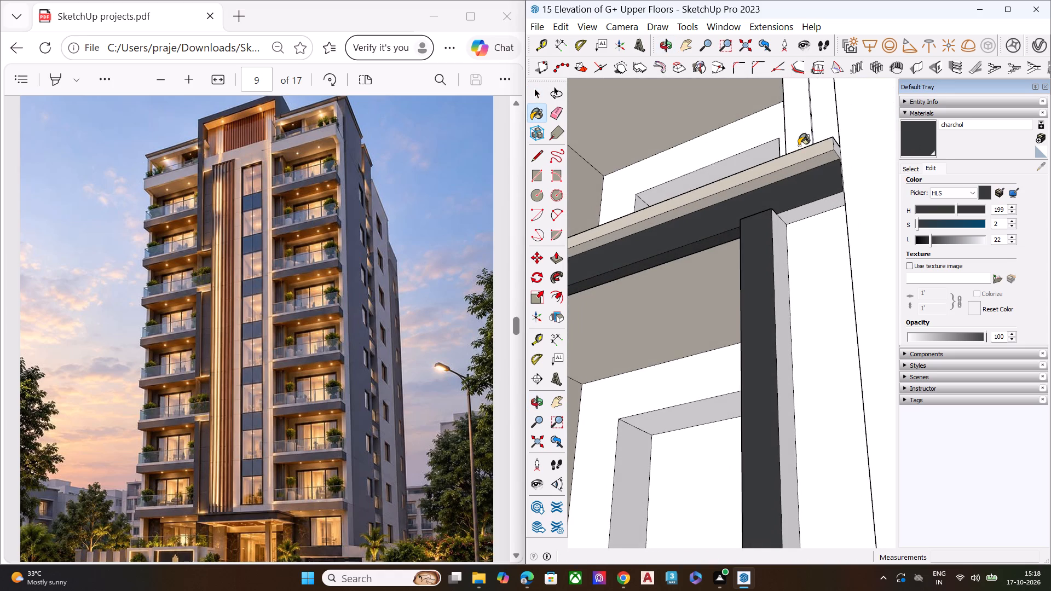
scroll(810, 215, "up", 5)
left_click(817, 253)
scroll(799, 176, "down", 3)
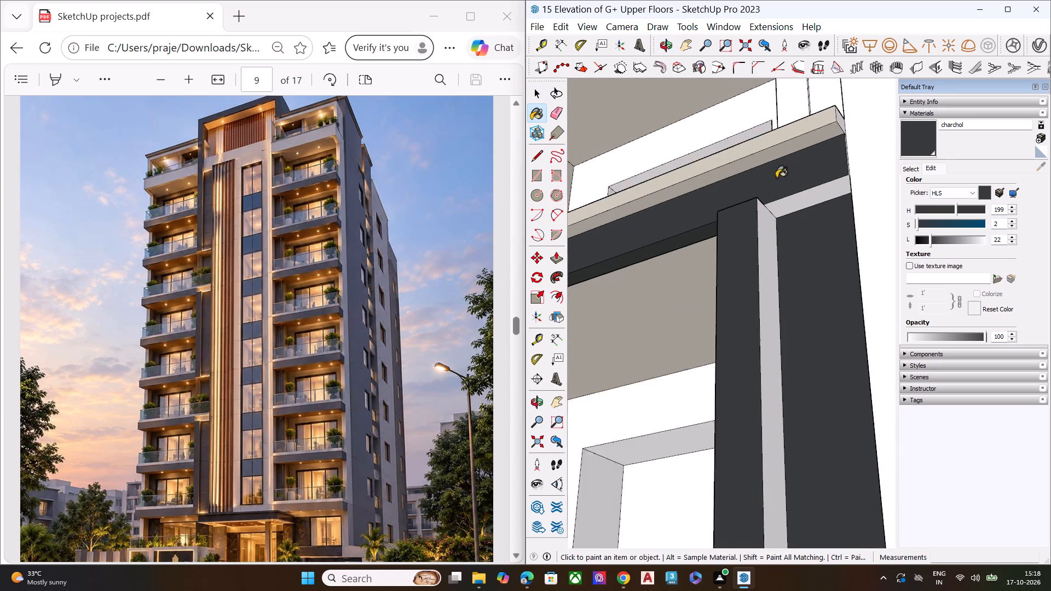
Paint the recessed wall and the fin's front face below the second left-stack slab above the base with charchol.
scroll(776, 178, "down", 5)
scroll(761, 174, "down", 17)
middle_click_drag(766, 288, 800, 257)
scroll(796, 317, "up", 1)
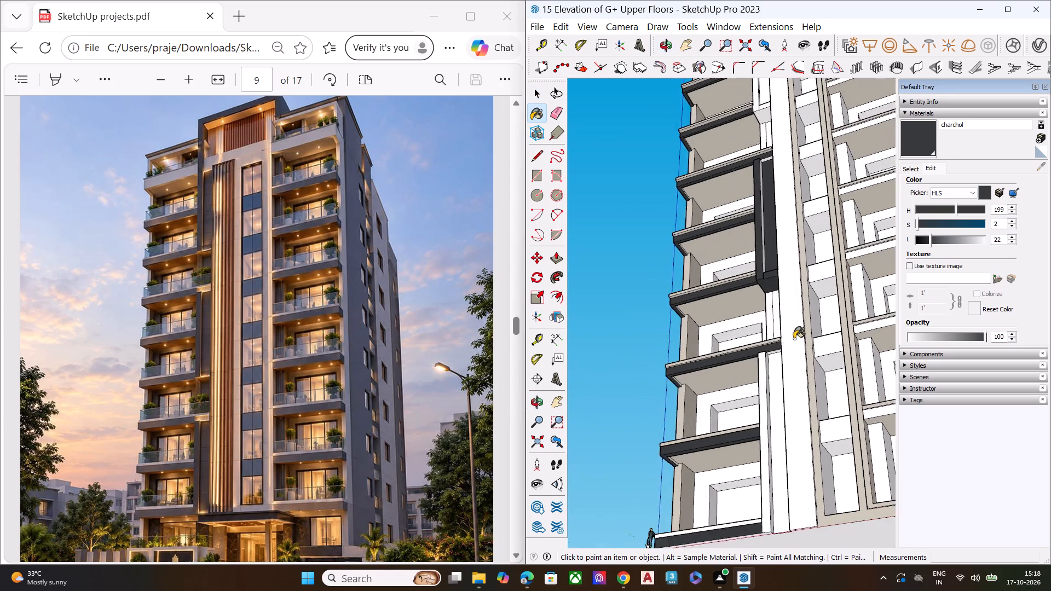
scroll(794, 339, "up", 1)
scroll(794, 338, "down", 1)
scroll(794, 340, "up", 4)
left_click(767, 383)
scroll(754, 371, "up", 4)
scroll(754, 371, "down", 1)
scroll(754, 371, "up", 3)
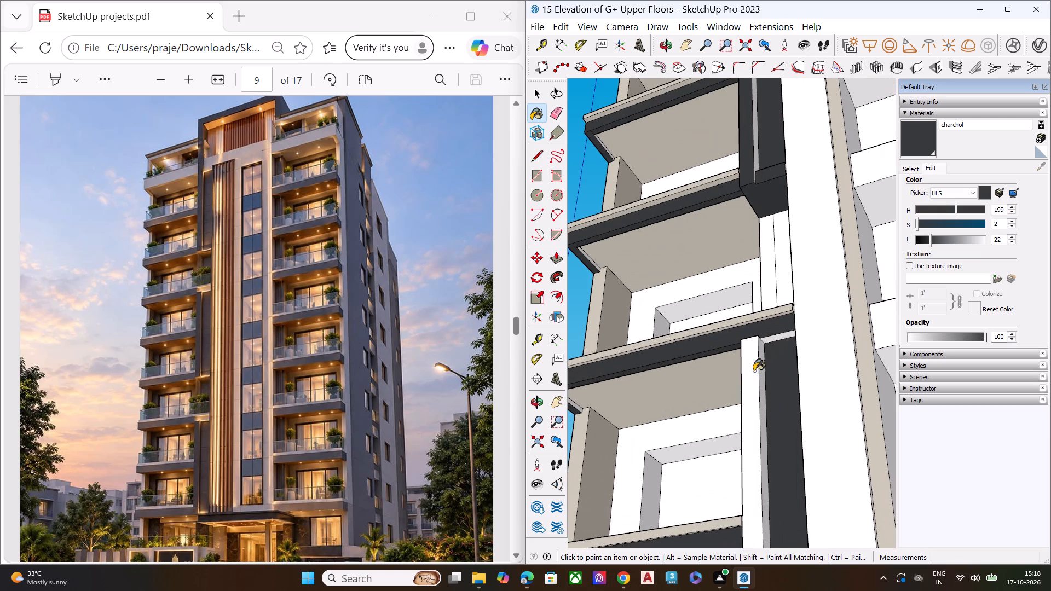
left_click(754, 371)
Paint the white underside strip of the second left-stack slab's band, above the lower recessed wall, with charchol.
middle_click_drag(764, 363, 753, 299)
scroll(764, 363, "up", 1)
scroll(753, 299, "up", 7)
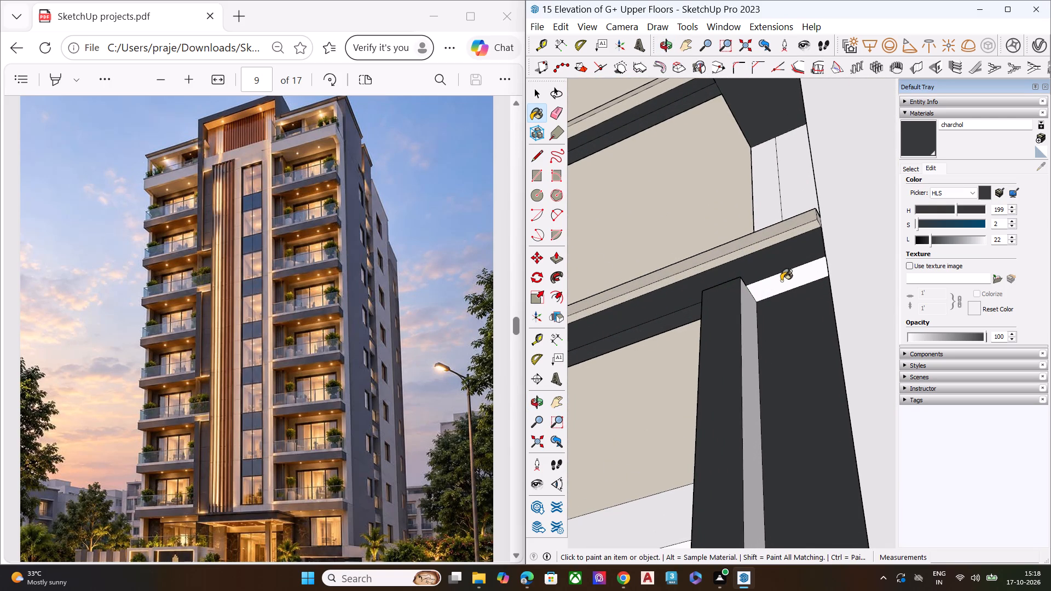
left_click(781, 281)
Paint the fin rising from the sixth left-stack slab, its foot block's front and the recessed wall beside it with charchol.
scroll(757, 247, "down", 4)
scroll(757, 246, "up", 1)
scroll(757, 246, "down", 6)
scroll(757, 246, "up", 1)
scroll(757, 246, "down", 6)
scroll(757, 246, "up", 1)
scroll(757, 246, "down", 7)
scroll(748, 412, "up", 2)
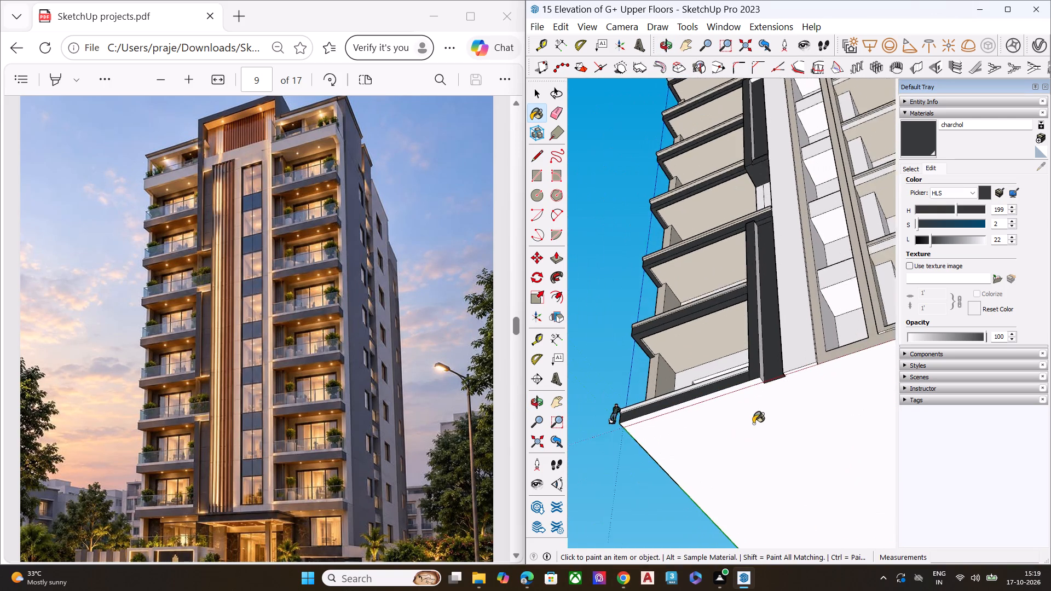
scroll(753, 424, "up", 1)
scroll(754, 424, "down", 1)
scroll(754, 424, "up", 2)
middle_click_drag(764, 344, 766, 483)
scroll(740, 347, "down", 6)
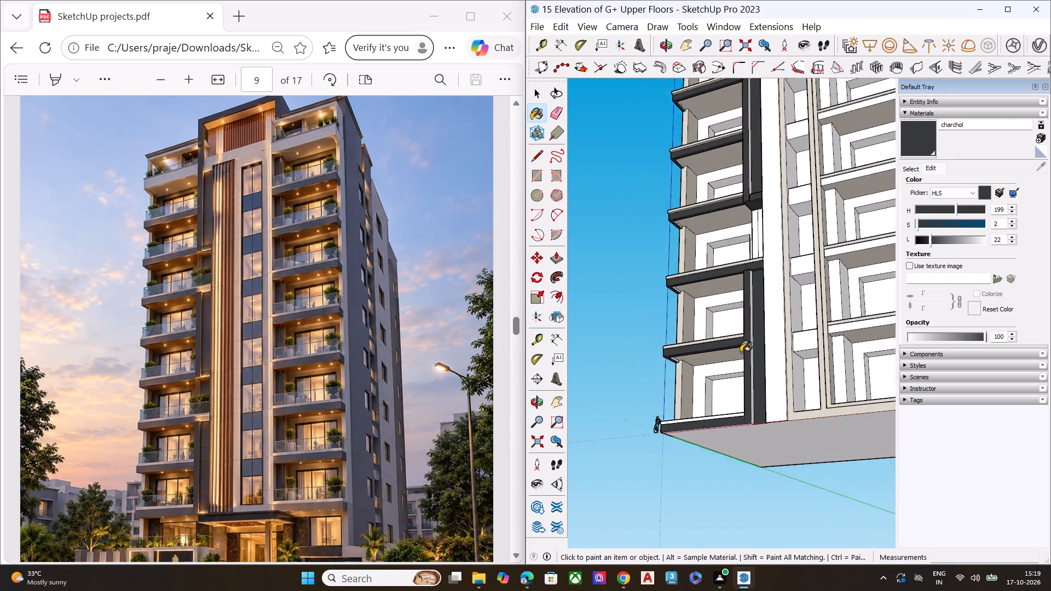
scroll(741, 352, "down", 2)
middle_click_drag(765, 262, 765, 437)
scroll(770, 275, "down", 8)
scroll(771, 151, "up", 5)
scroll(747, 159, "down", 1)
scroll(731, 169, "up", 4)
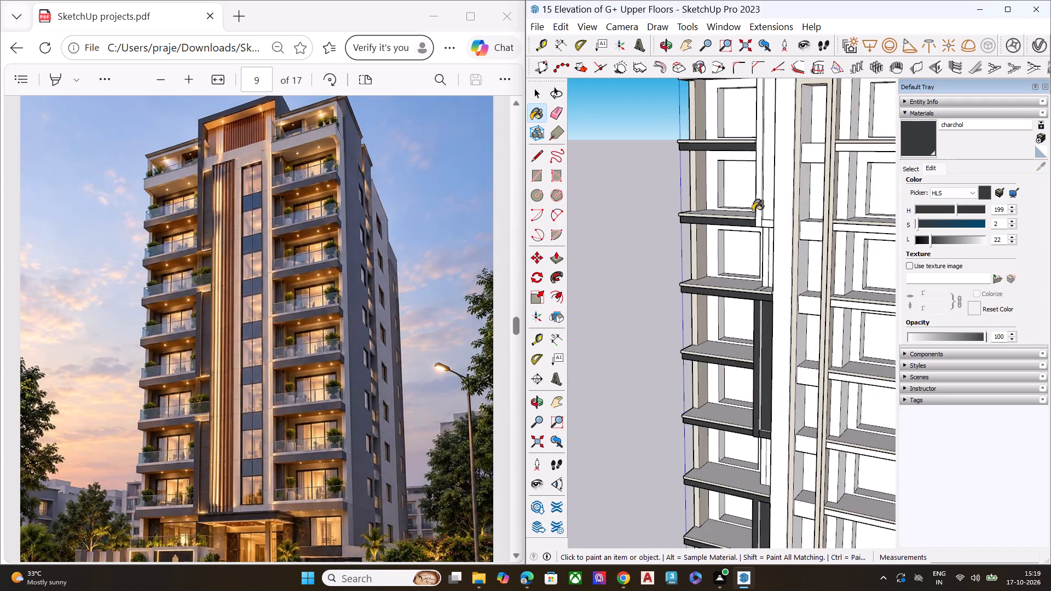
scroll(778, 188, "down", 1)
scroll(778, 188, "up", 9)
left_click(742, 215)
left_click(759, 257)
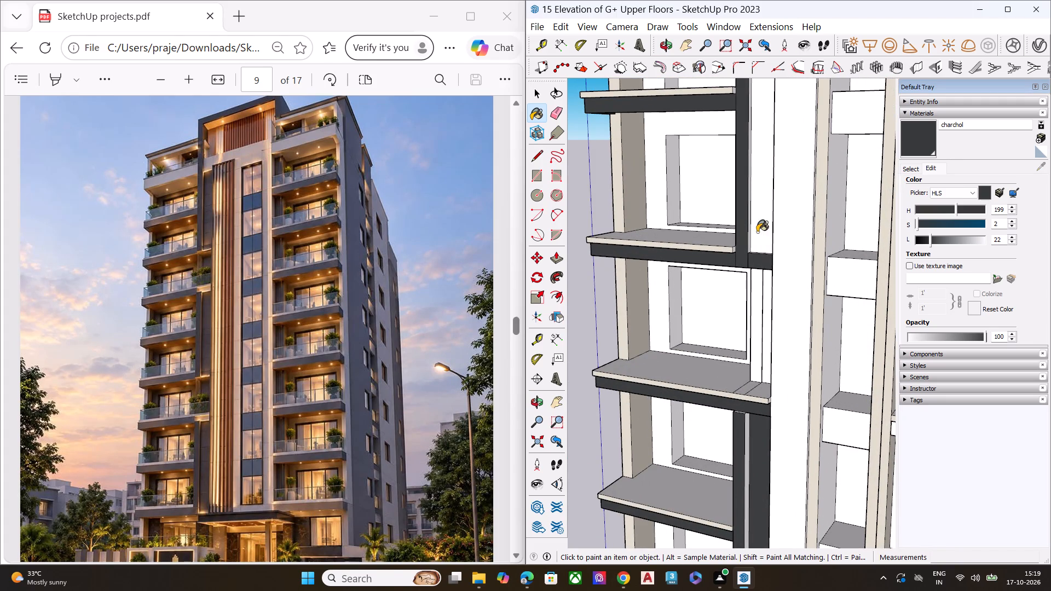
left_click(757, 232)
scroll(776, 219, "down", 1)
scroll(779, 225, "up", 1)
scroll(779, 225, "down", 6)
middle_click_drag(764, 181, 694, 280)
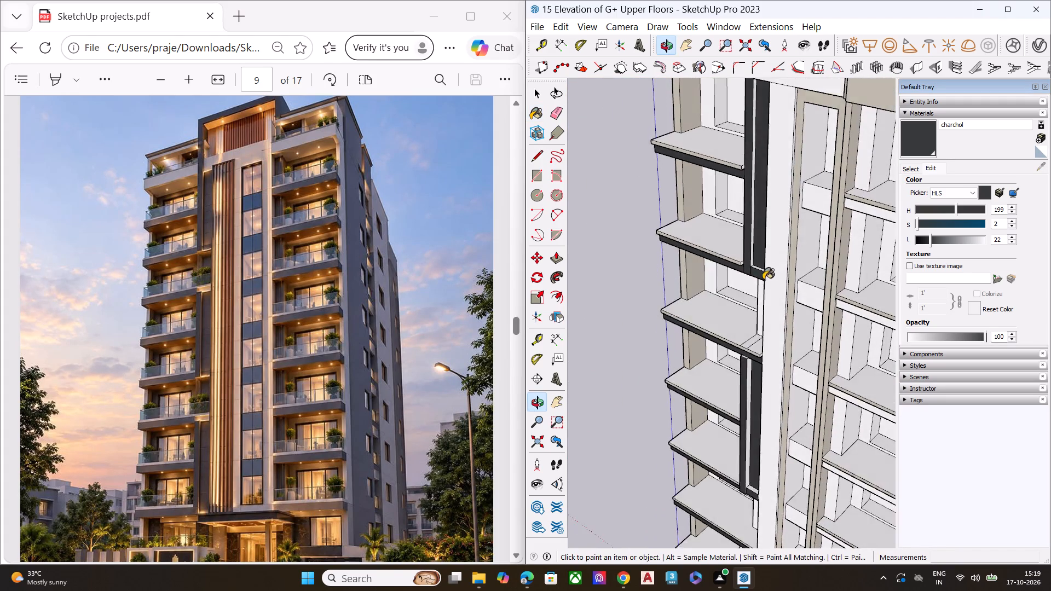
Paint the front faces of the upper spandrel panels in the central vertical window strip with charchol.
scroll(766, 279, "down", 9)
middle_click_drag(752, 258, 795, 149)
scroll(813, 129, "up", 1)
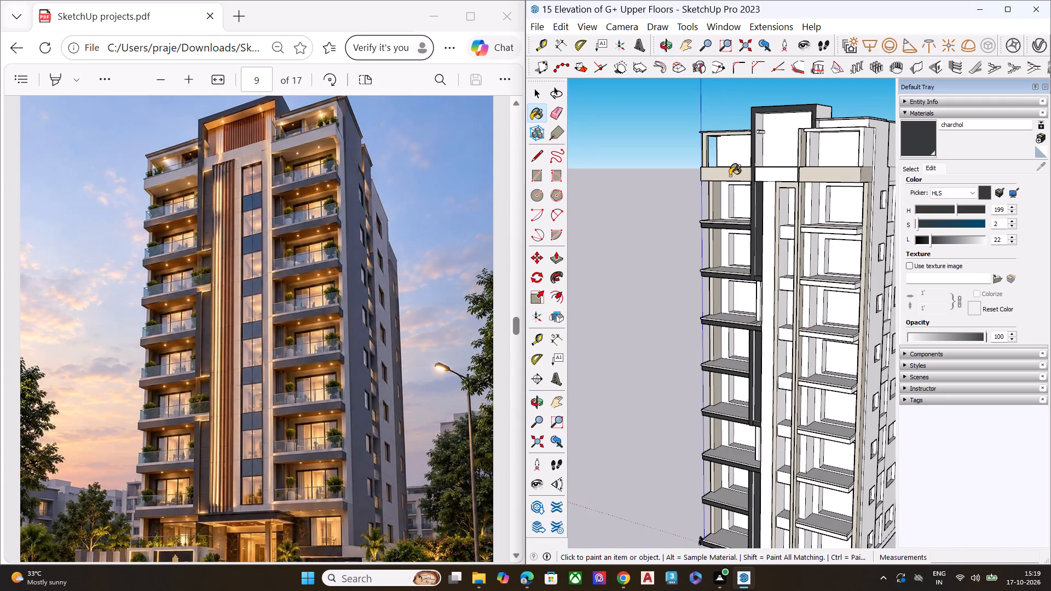
scroll(772, 174, "up", 1)
scroll(772, 174, "down", 2)
scroll(772, 174, "up", 2)
scroll(772, 174, "down", 1)
scroll(772, 174, "up", 7)
middle_click_drag(787, 168, 763, 288)
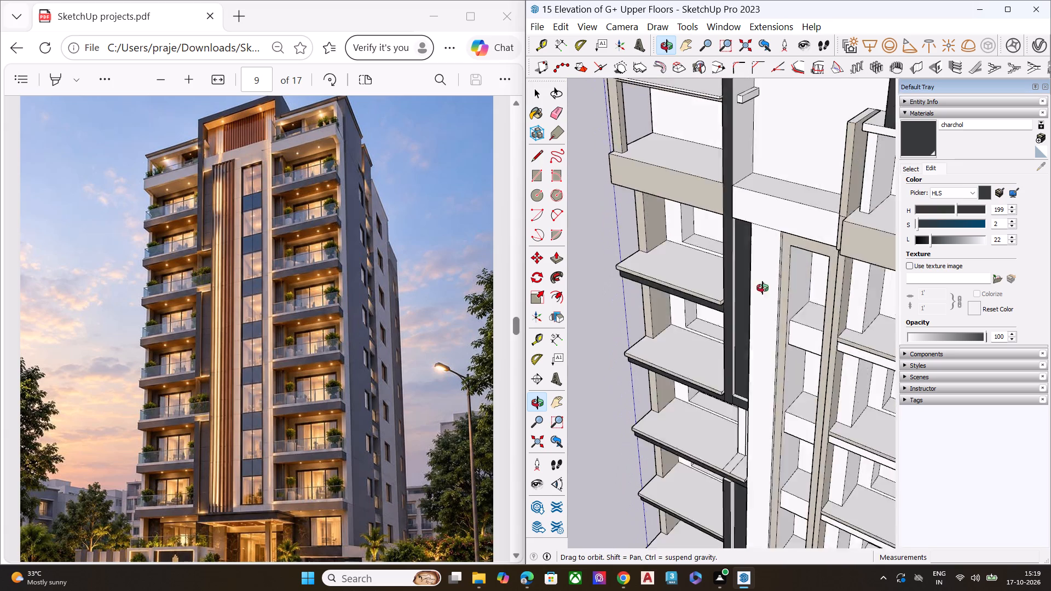
middle_click_drag(763, 288, 850, 115)
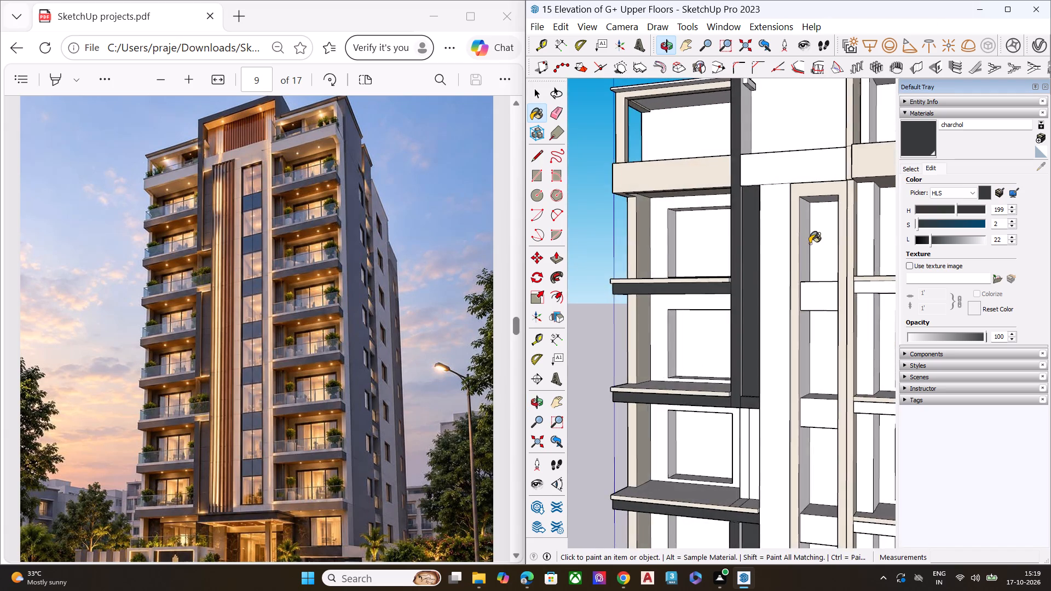
scroll(813, 260, "up", 4)
left_click(813, 289)
left_click(815, 312)
scroll(788, 184, "down", 1)
scroll(788, 184, "up", 2)
scroll(788, 184, "down", 5)
scroll(796, 353, "up", 1)
scroll(797, 358, "down", 1)
scroll(798, 360, "up", 1)
scroll(800, 372, "down", 2)
scroll(801, 375, "up", 1)
scroll(806, 383, "down", 1)
scroll(808, 386, "up", 2)
left_click(808, 386)
scroll(770, 243, "down", 4)
scroll(761, 236, "up", 1)
scroll(759, 236, "down", 3)
scroll(758, 234, "up", 1)
scroll(758, 234, "down", 1)
scroll(799, 362, "up", 6)
left_click(787, 424)
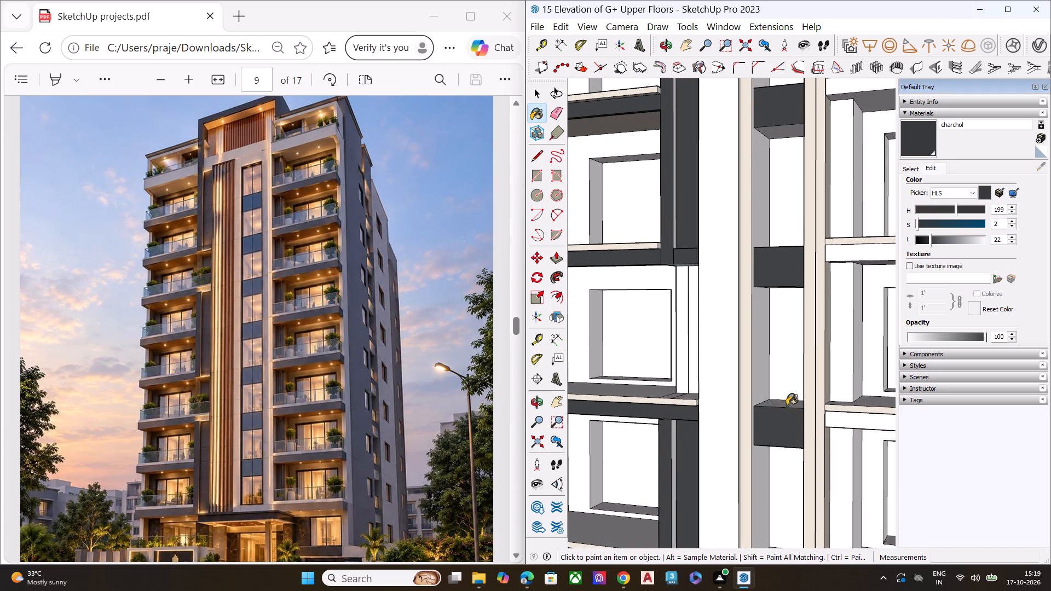
Paint the remaining lower spandrel panels in the central vertical window strip, down to the base, with charchol.
scroll(781, 237, "down", 1)
scroll(781, 237, "up", 1)
scroll(781, 236, "down", 10)
scroll(776, 233, "up", 7)
left_click(776, 385)
scroll(725, 238, "down", 7)
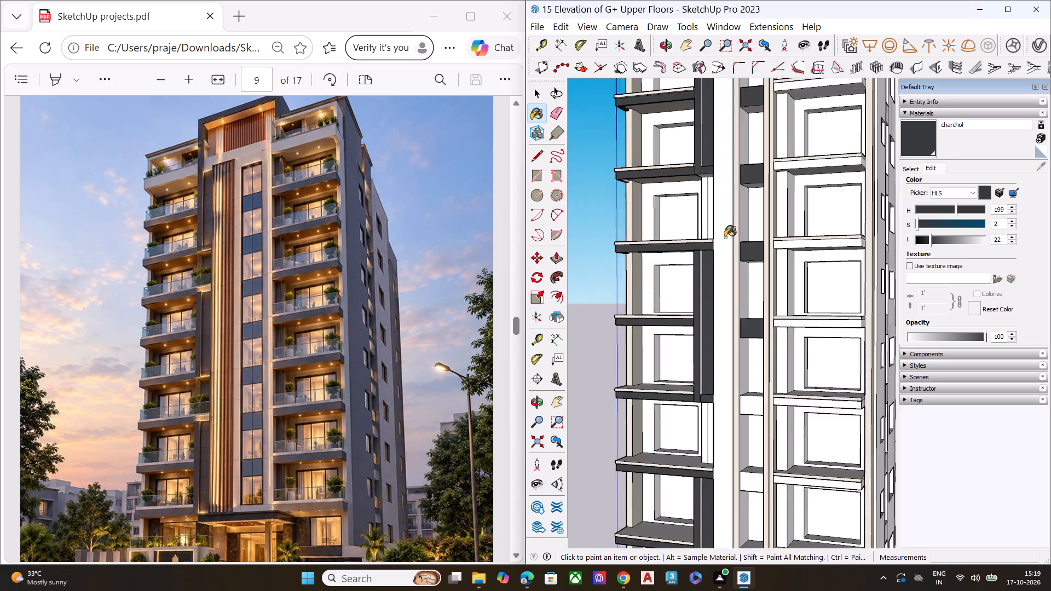
scroll(724, 237, "up", 1)
scroll(724, 237, "down", 4)
scroll(731, 365, "up", 9)
left_click(768, 359)
scroll(724, 258, "down", 5)
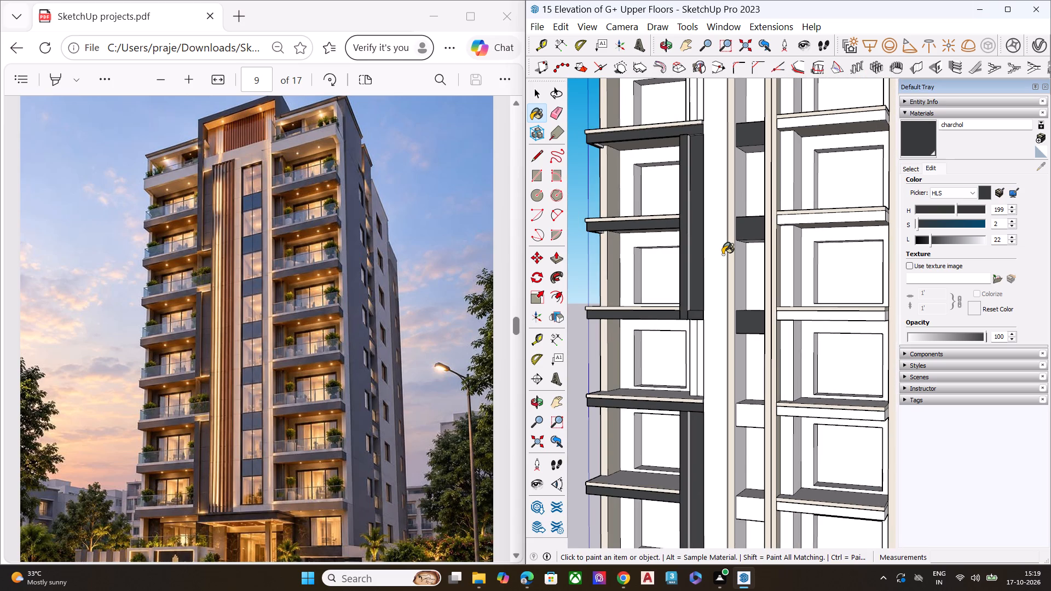
scroll(727, 286, "down", 8)
scroll(738, 330, "up", 9)
left_click(733, 356)
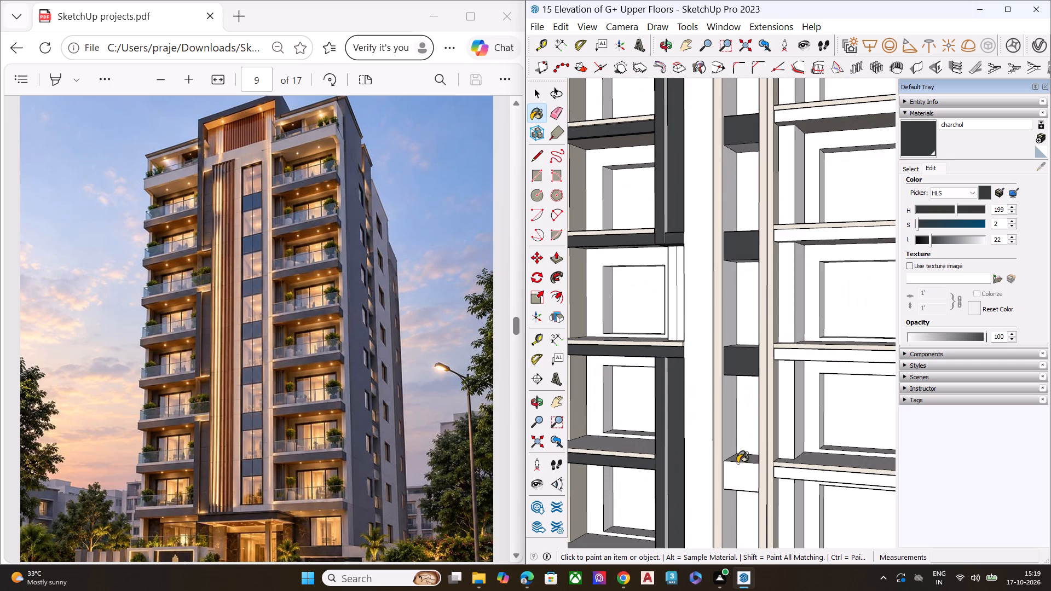
left_click(743, 479)
key("space")
Lighten the charchol material by setting its L value to 28.
scroll(718, 340, "down", 2)
scroll(718, 340, "up", 1)
scroll(718, 340, "down", 5)
middle_click_drag(763, 358, 721, 386)
scroll(772, 323, "up", 6)
scroll(690, 362, "down", 3)
scroll(681, 367, "up", 1)
scroll(681, 367, "down", 2)
left_click(917, 140)
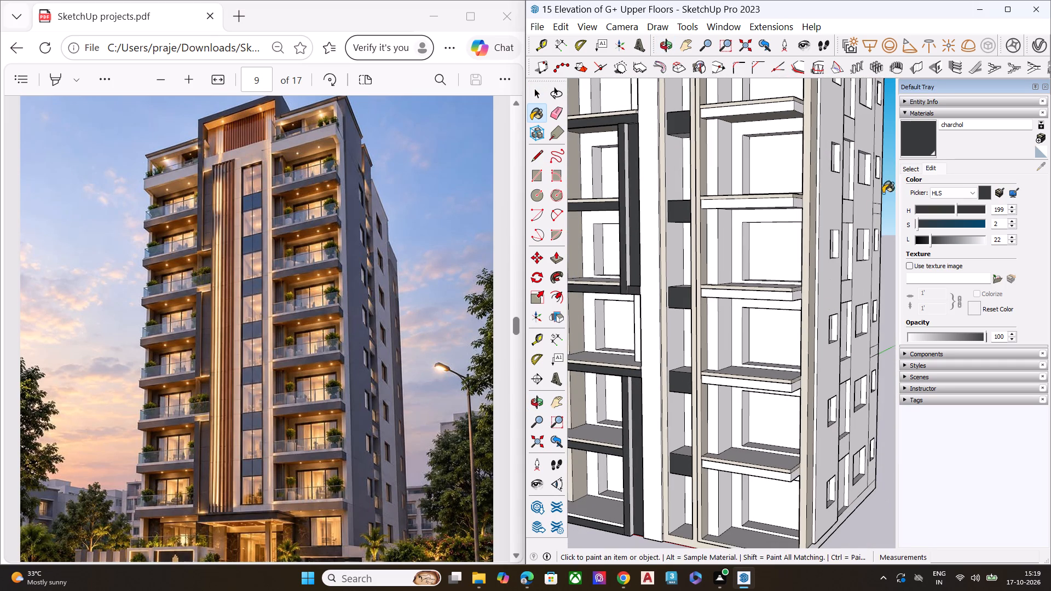
middle_click_drag(767, 460, 694, 301)
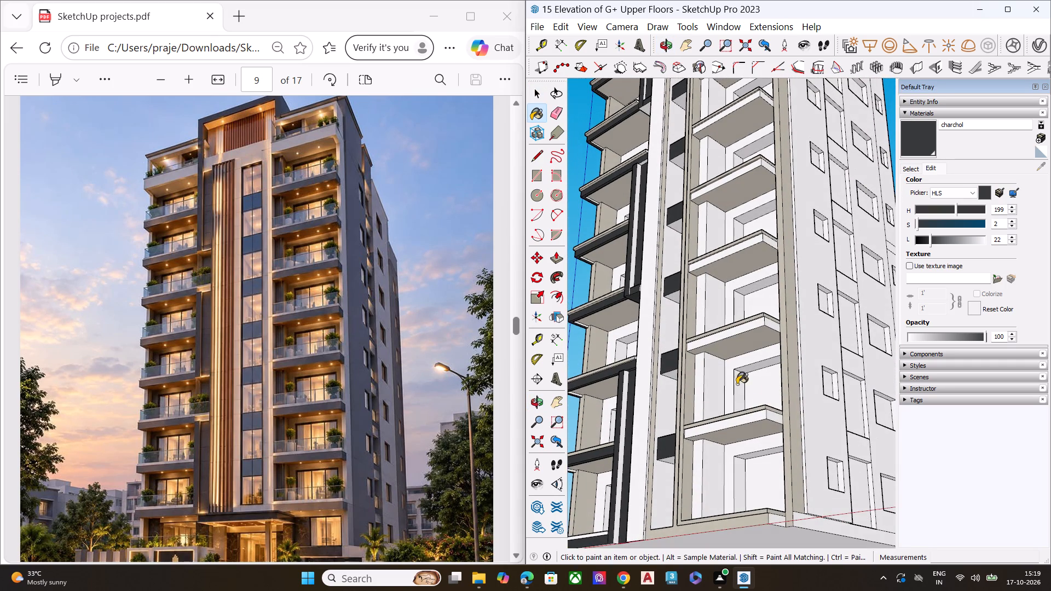
left_click(933, 238)
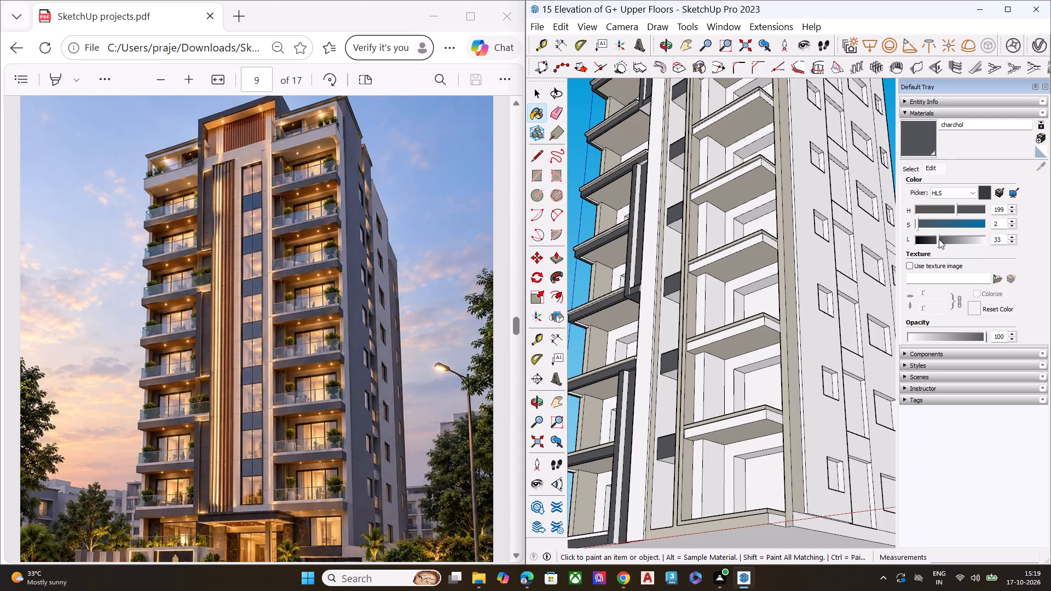
key("space")
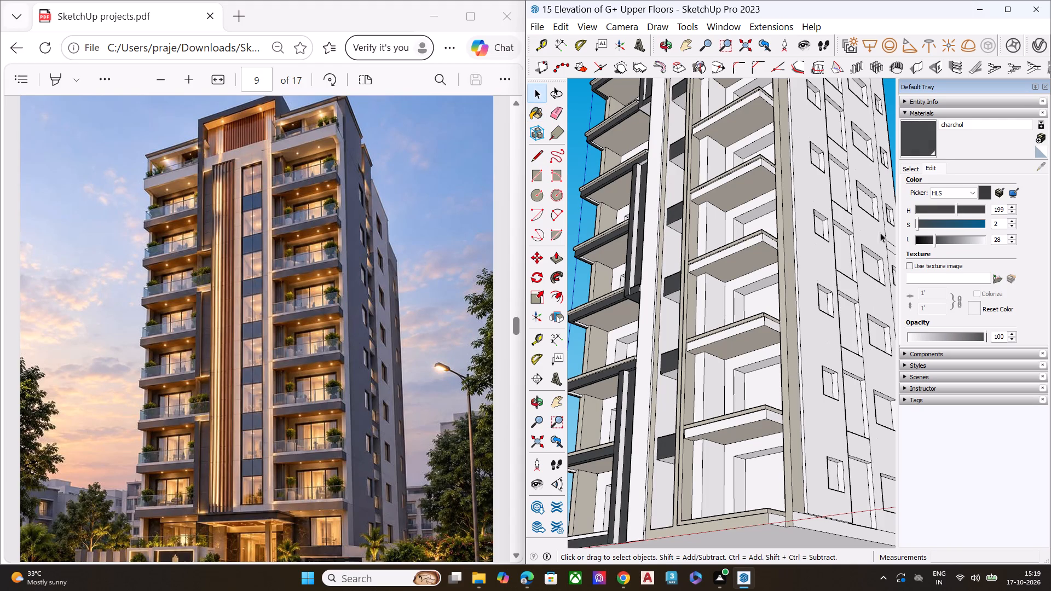
Paint the front and side bands of the two lowest right-stack balcony slabs above the base with charchol.
left_click(915, 144)
scroll(742, 409, "up", 6)
left_click(743, 427)
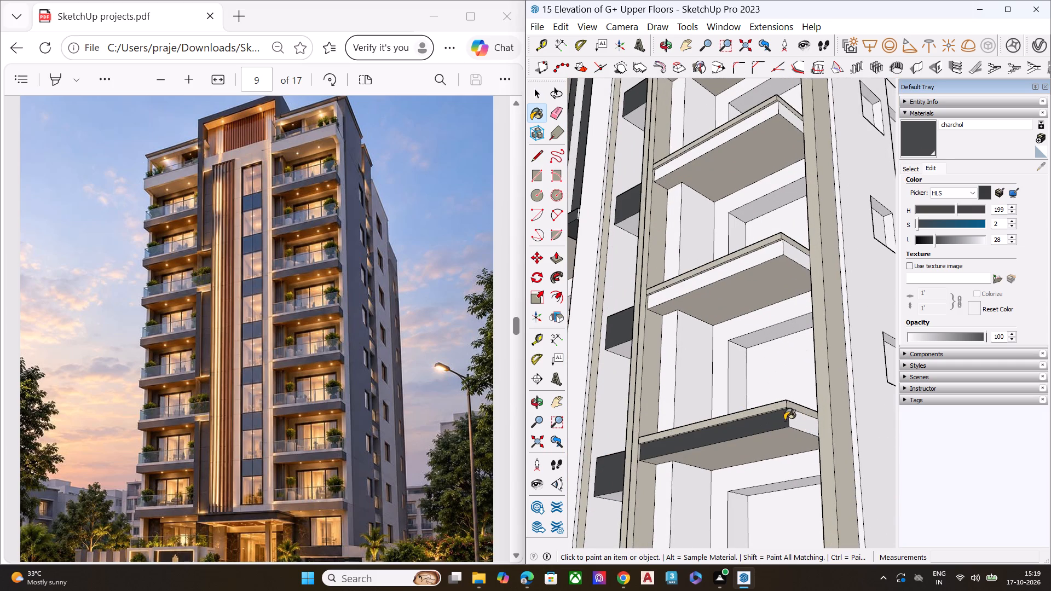
left_click(802, 420)
scroll(758, 219, "up", 4)
left_click(772, 281)
left_click(810, 277)
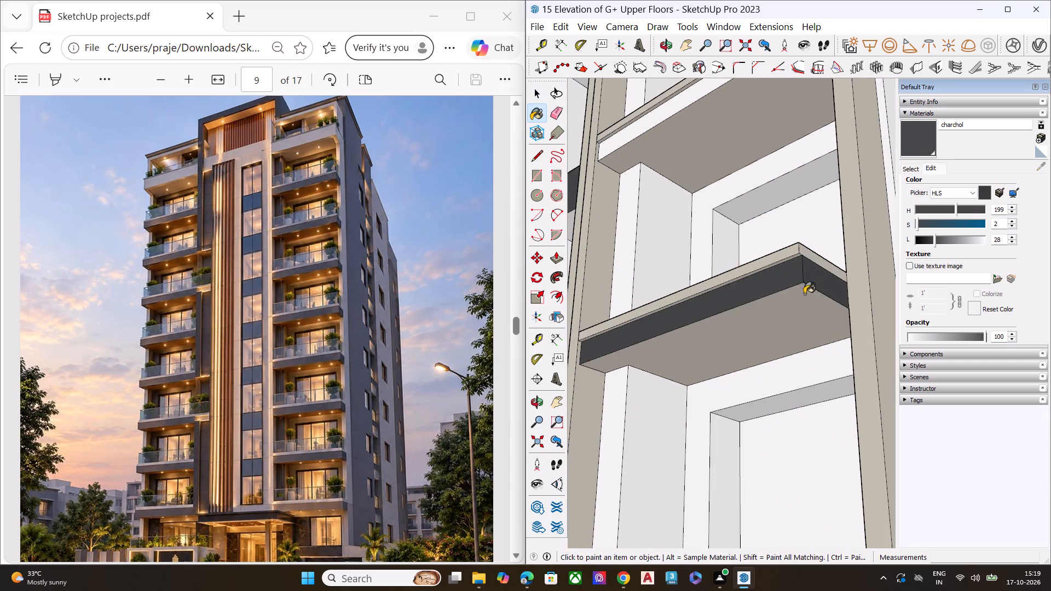
Paint the front and side bands of the third and fourth right-stack balcony slabs above the base with charchol.
scroll(746, 347, "down", 4)
scroll(738, 353, "up", 1)
scroll(738, 354, "down", 4)
scroll(738, 366, "up", 2)
scroll(738, 367, "down", 6)
scroll(730, 239, "up", 6)
scroll(730, 239, "down", 1)
scroll(730, 239, "up", 2)
left_click(748, 273)
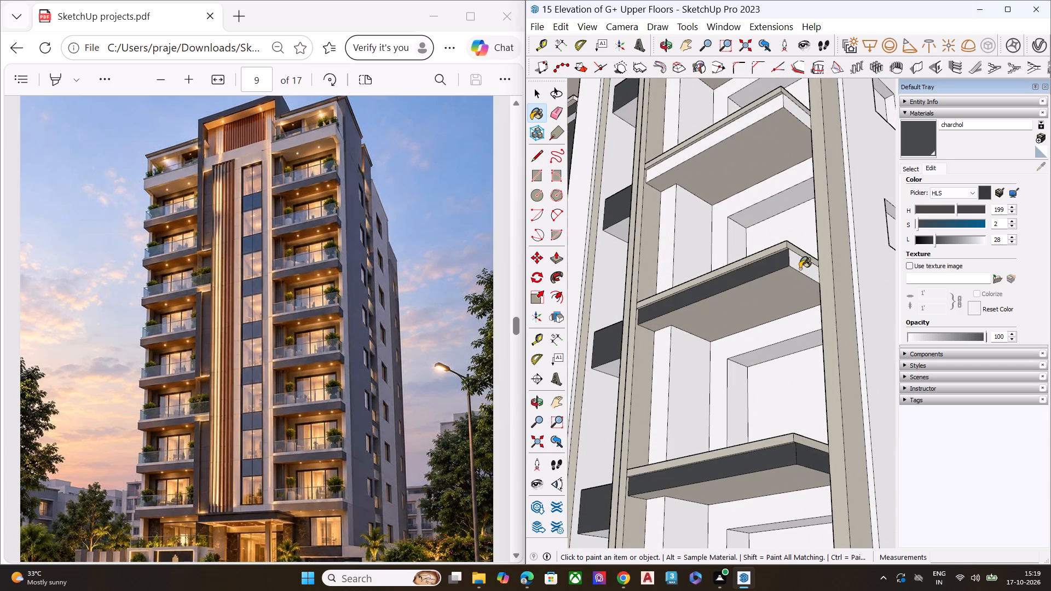
left_click(804, 269)
scroll(717, 300, "down", 2)
scroll(716, 303, "up", 1)
scroll(711, 316, "down", 5)
scroll(718, 173, "up", 9)
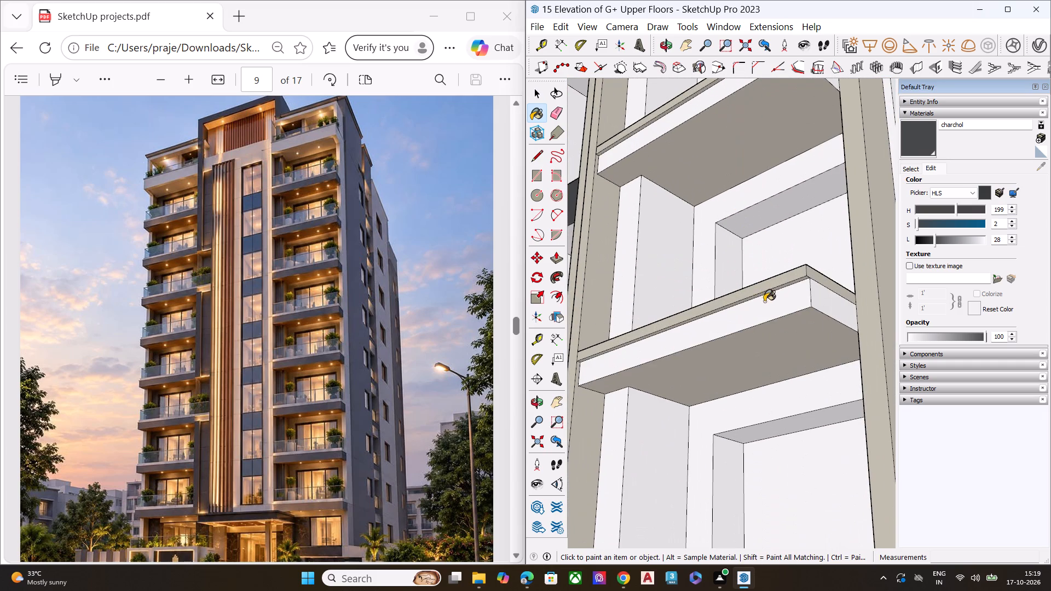
left_click(764, 302)
left_click(833, 302)
Paint the front and side bands of the fifth and sixth right-stack balcony slabs above the base with charchol.
scroll(755, 322, "down", 7)
scroll(768, 168, "up", 5)
scroll(763, 158, "down", 1)
scroll(763, 158, "up", 4)
left_click(766, 213)
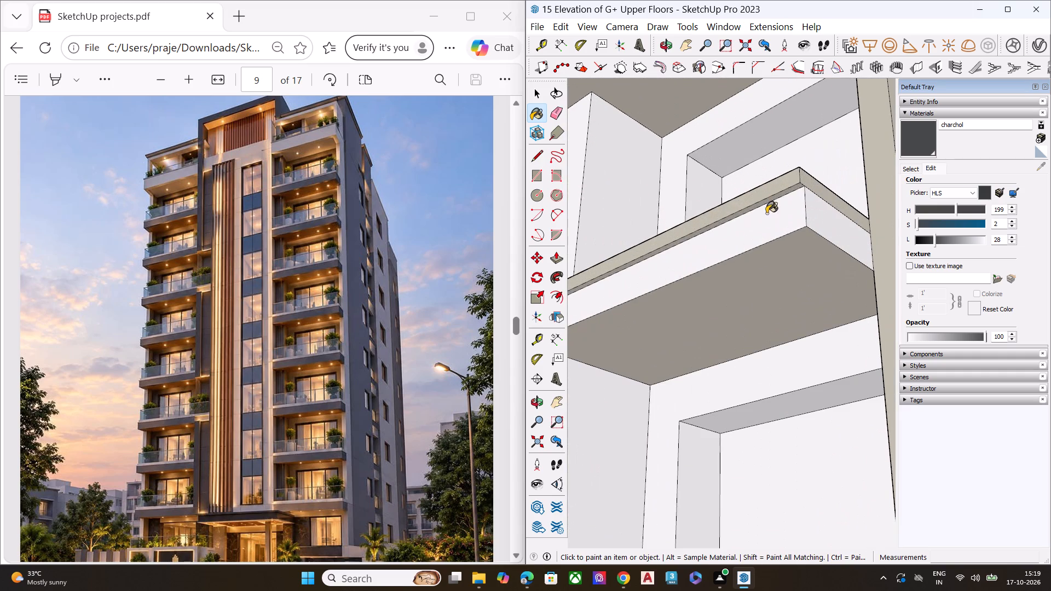
left_click(813, 217)
scroll(700, 215, "down", 12)
scroll(724, 263, "up", 1)
scroll(726, 268, "down", 1)
scroll(726, 269, "up", 1)
scroll(726, 271, "down", 4)
scroll(704, 103, "up", 3)
scroll(704, 103, "down", 1)
scroll(705, 103, "up", 5)
scroll(742, 171, "down", 1)
scroll(742, 171, "up", 4)
left_click(752, 194)
left_click(778, 189)
Paint the front and side bands of the topmost right-stack balcony slab, below the deep beige fascia, with charchol.
scroll(729, 220, "down", 6)
scroll(701, 257, "up", 1)
scroll(701, 257, "down", 1)
scroll(698, 258, "up", 1)
scroll(698, 259, "down", 9)
scroll(710, 325, "up", 1)
scroll(710, 327, "down", 3)
scroll(724, 186, "up", 1)
scroll(724, 185, "down", 1)
scroll(724, 185, "up", 1)
scroll(724, 185, "down", 1)
scroll(724, 185, "up", 4)
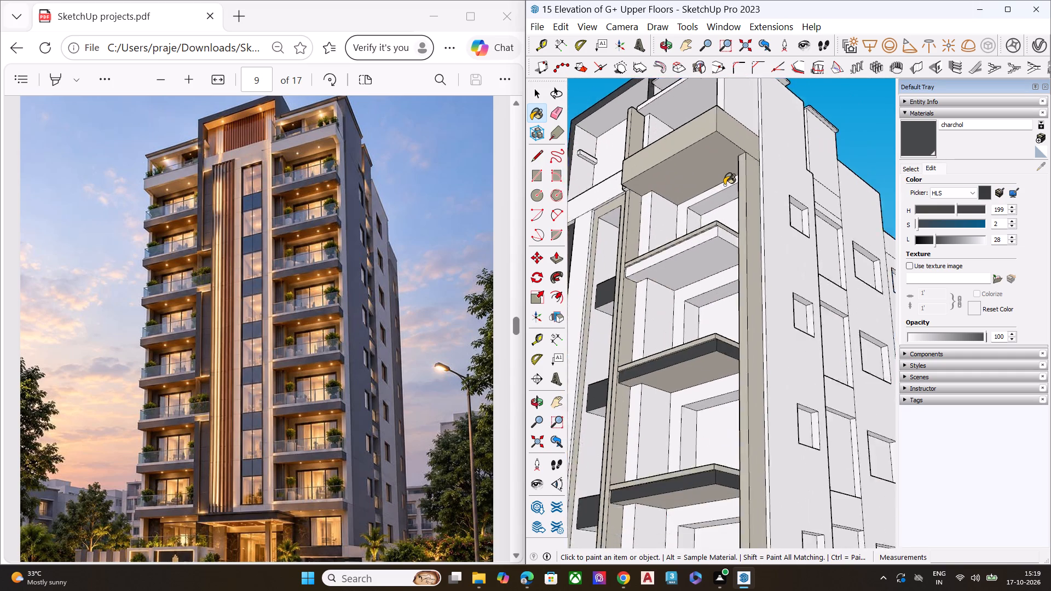
scroll(724, 185, "up", 2)
scroll(700, 212, "down", 1)
scroll(691, 218, "up", 7)
left_click(721, 257)
left_click(767, 250)
scroll(693, 204, "down", 6)
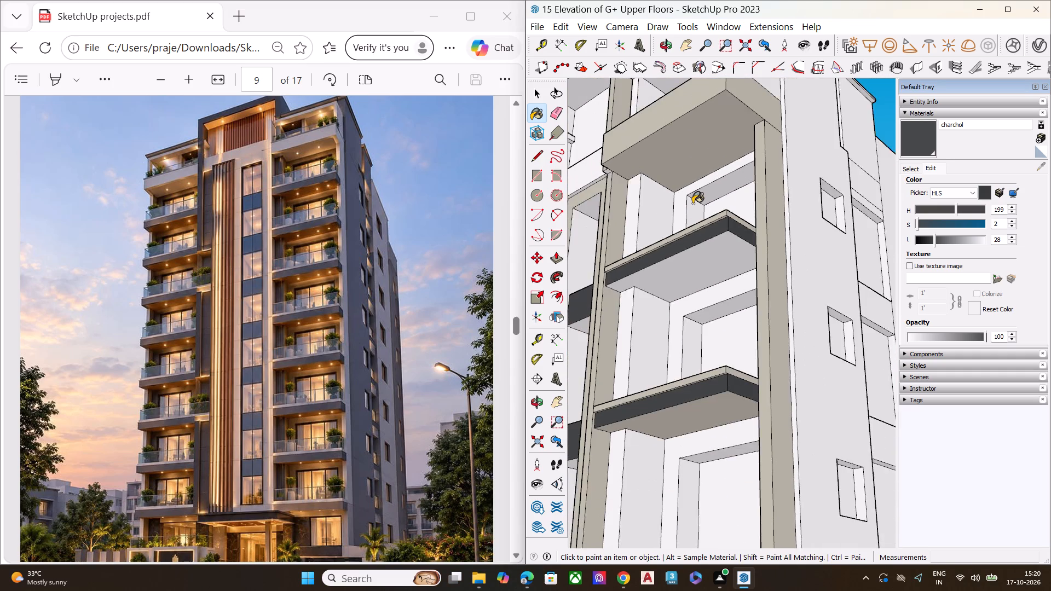
Paint the front and side faces of the recessed wall pier in the top three right-stack balcony bays with charchol.
scroll(692, 204, "down", 7)
scroll(684, 221, "up", 1)
middle_click_drag(683, 220, 729, 160)
scroll(690, 332, "up", 1)
scroll(690, 332, "down", 1)
scroll(690, 332, "up", 5)
scroll(633, 312, "up", 1)
left_click(649, 315)
left_click(662, 313)
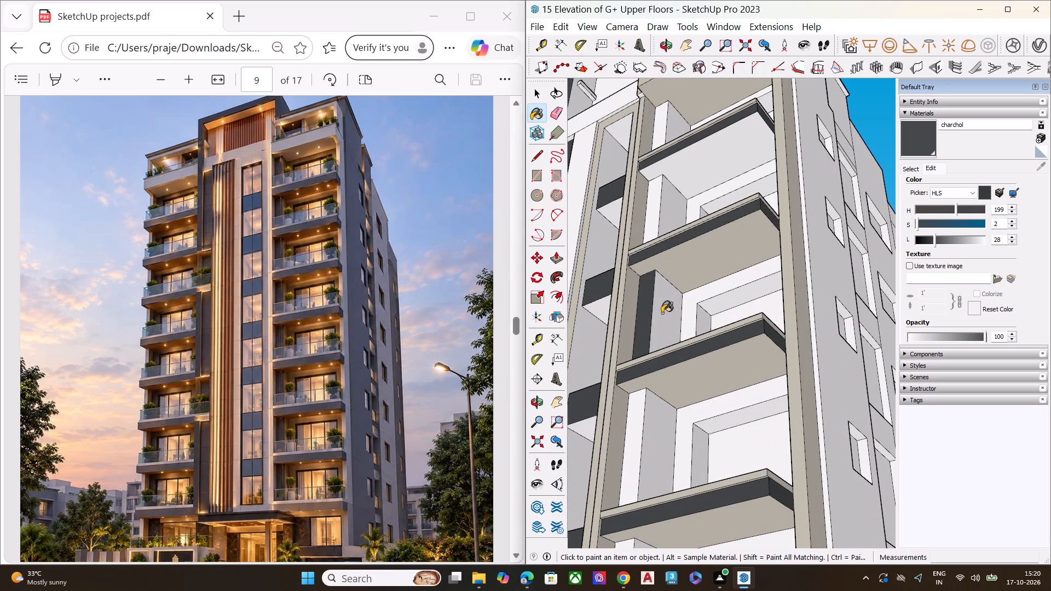
left_click(656, 200)
left_click(667, 205)
left_click(658, 125)
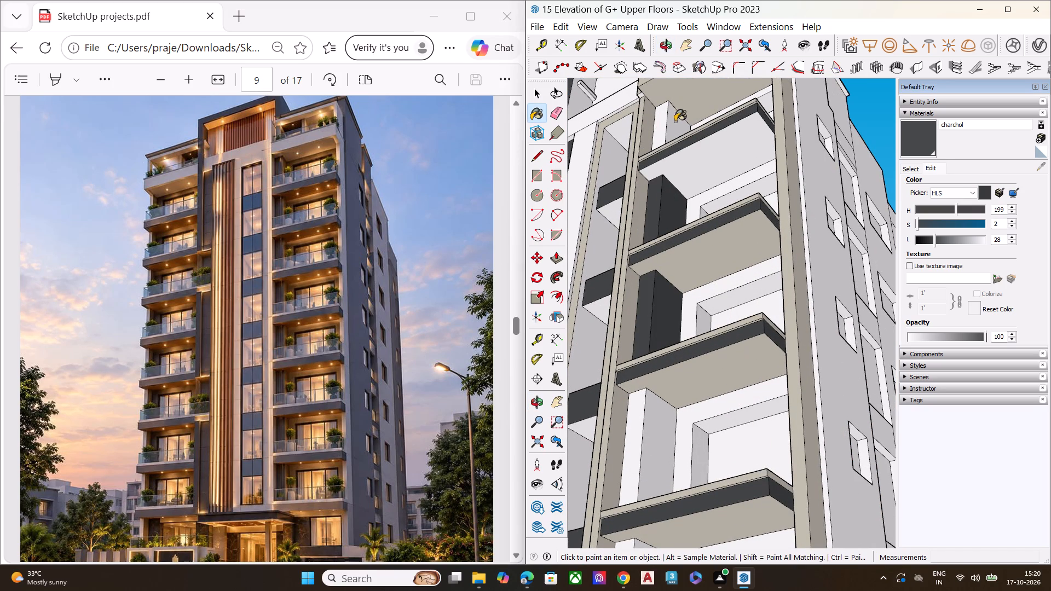
left_click(671, 124)
Paint both faces of the recessed wall pier in the fourth right-stack balcony bay from the top with charchol.
scroll(657, 138, "down", 8)
scroll(626, 263, "down", 1)
scroll(626, 266, "up", 2)
scroll(626, 280, "down", 1)
scroll(626, 281, "up", 3)
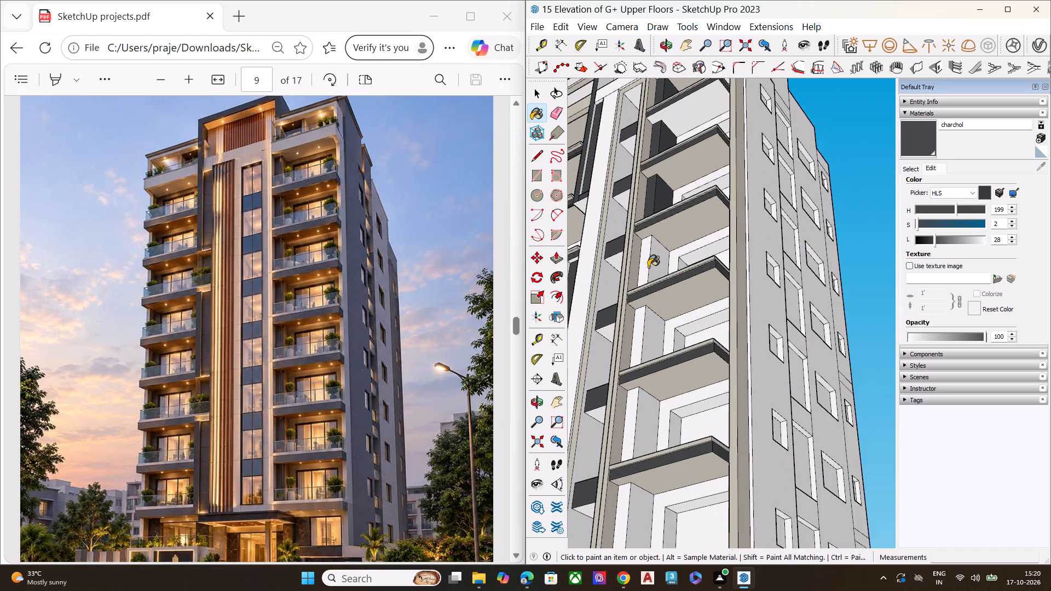
scroll(648, 266, "up", 4)
scroll(648, 266, "down", 1)
scroll(648, 266, "up", 4)
left_click(646, 262)
left_click(660, 257)
scroll(671, 239, "down", 8)
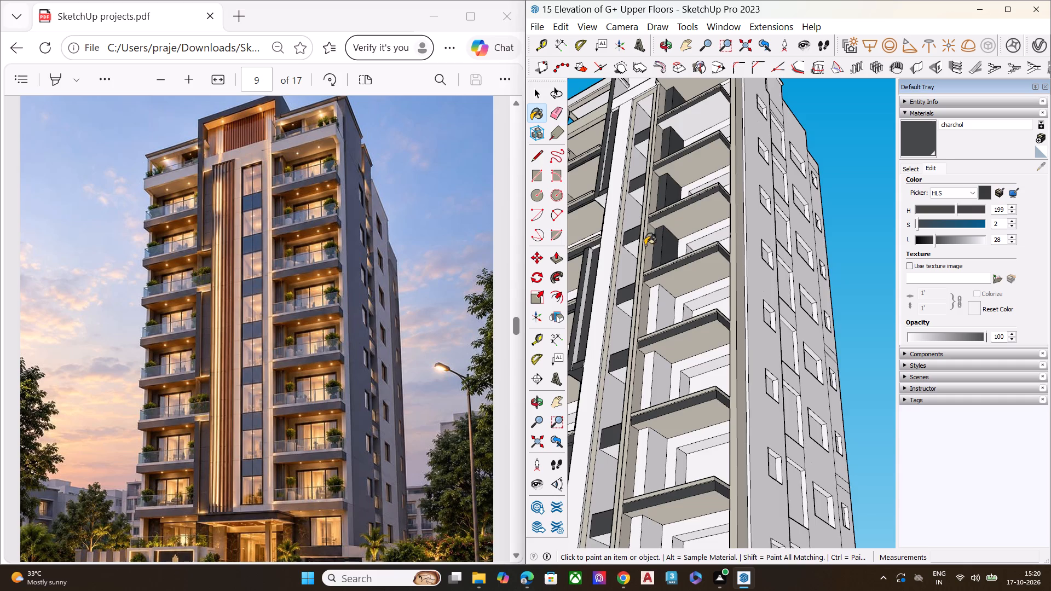
Paint both faces of the recessed wall pier in the bay directly above the lowest right-stack slab with charchol.
scroll(642, 243, "down", 11)
scroll(693, 242, "up", 1)
scroll(694, 242, "down", 2)
middle_click_drag(654, 280, 707, 237)
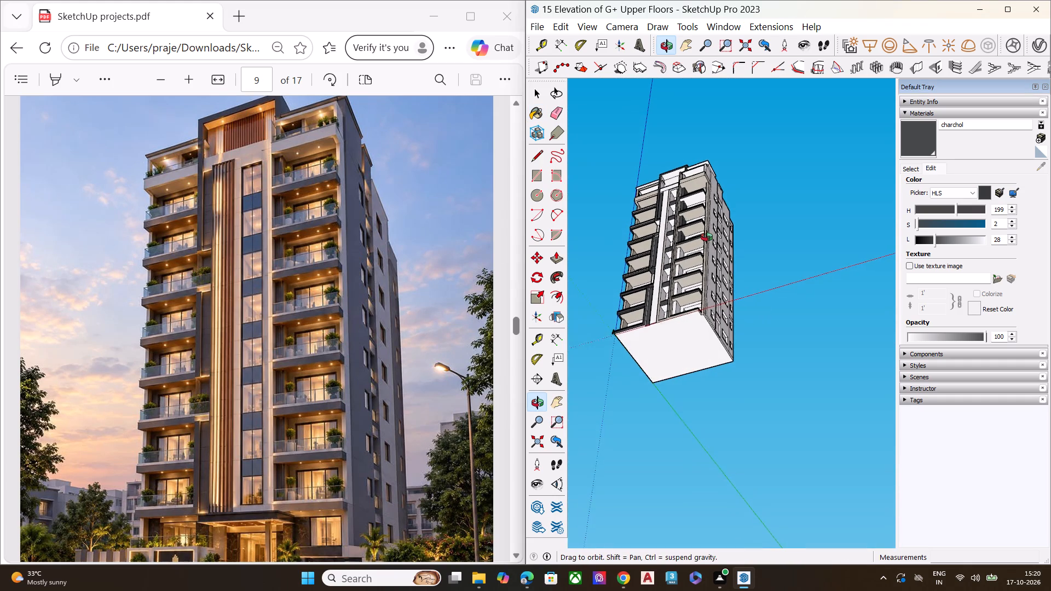
middle_click_drag(707, 237, 662, 372)
scroll(662, 372, "up", 7)
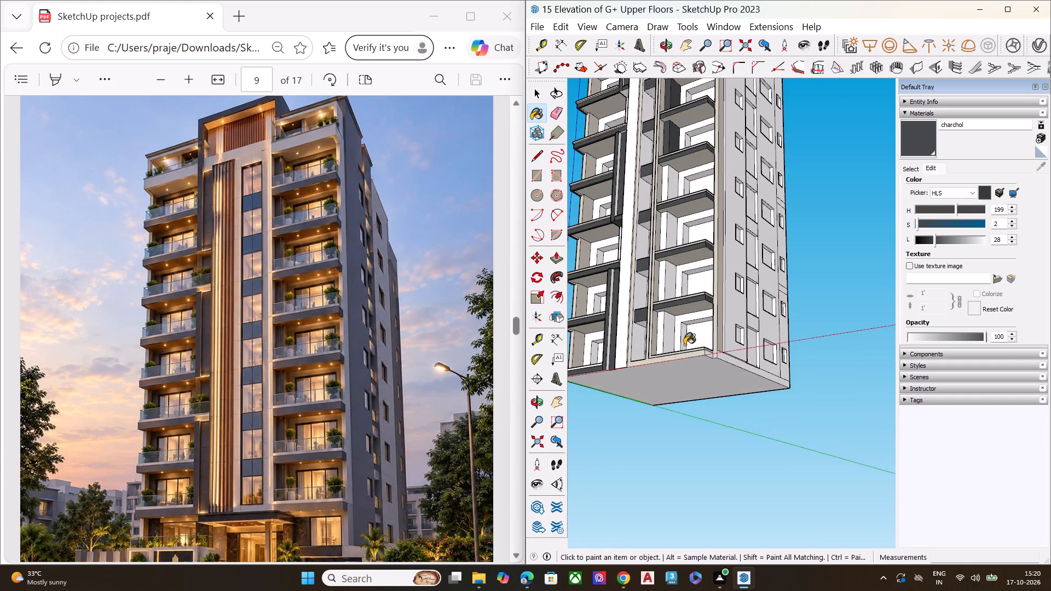
scroll(686, 329, "up", 2)
scroll(686, 329, "down", 3)
scroll(686, 329, "up", 4)
scroll(679, 329, "down", 1)
scroll(673, 330, "up", 3)
scroll(650, 258, "up", 6)
left_click(650, 257)
left_click(665, 252)
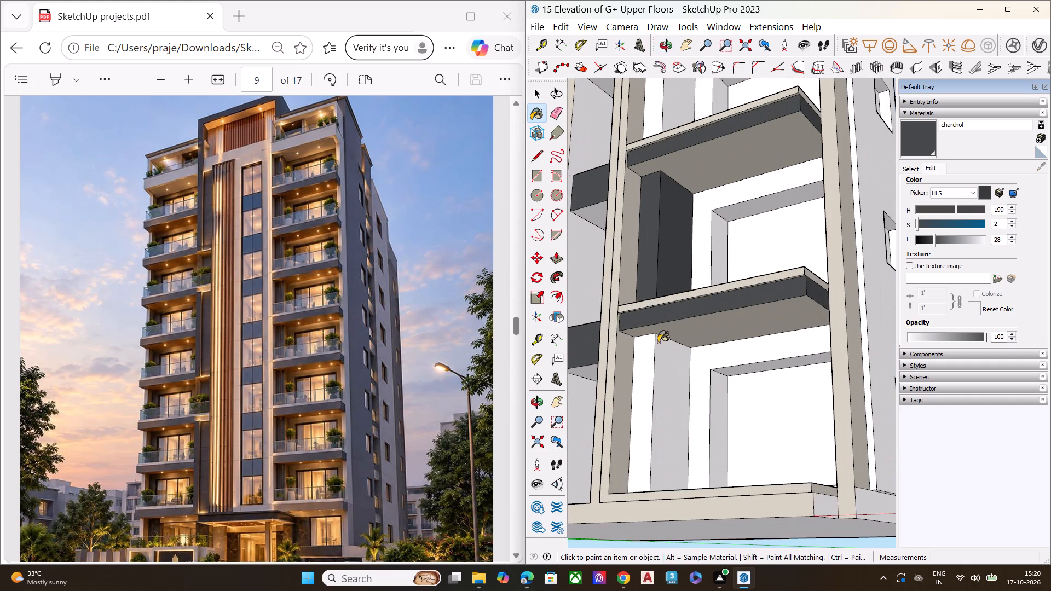
Paint both faces of the recessed wall pier in the lowest right-stack balcony bay with charchol.
left_click(644, 362)
left_click(665, 364)
Paint the windowed side wall strip directly behind the right balcony stack's outer column with charchol.
scroll(676, 297, "down", 7)
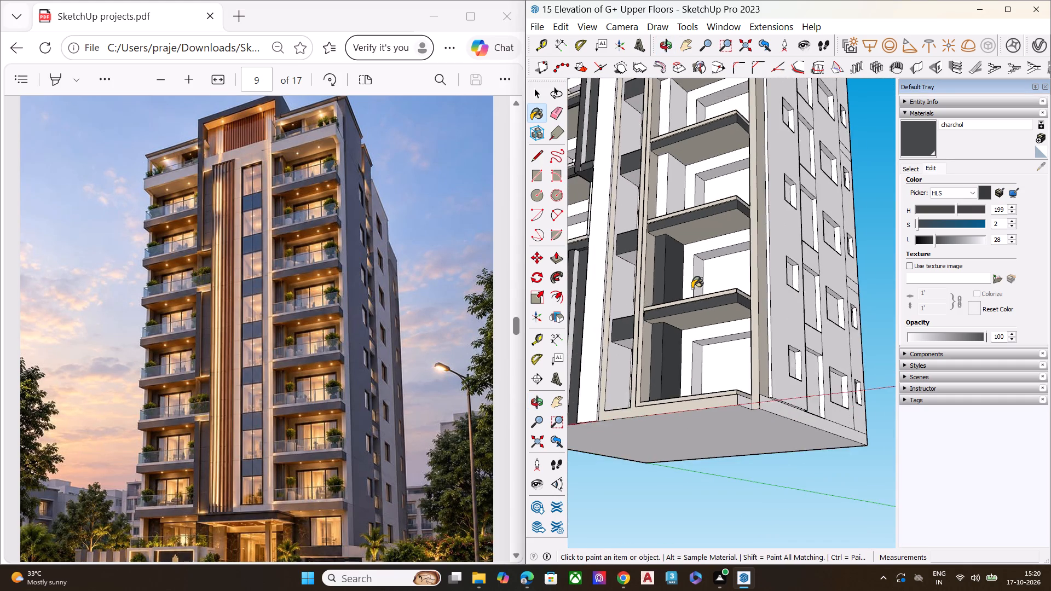
scroll(692, 288, "down", 6)
middle_click_drag(703, 287, 668, 427)
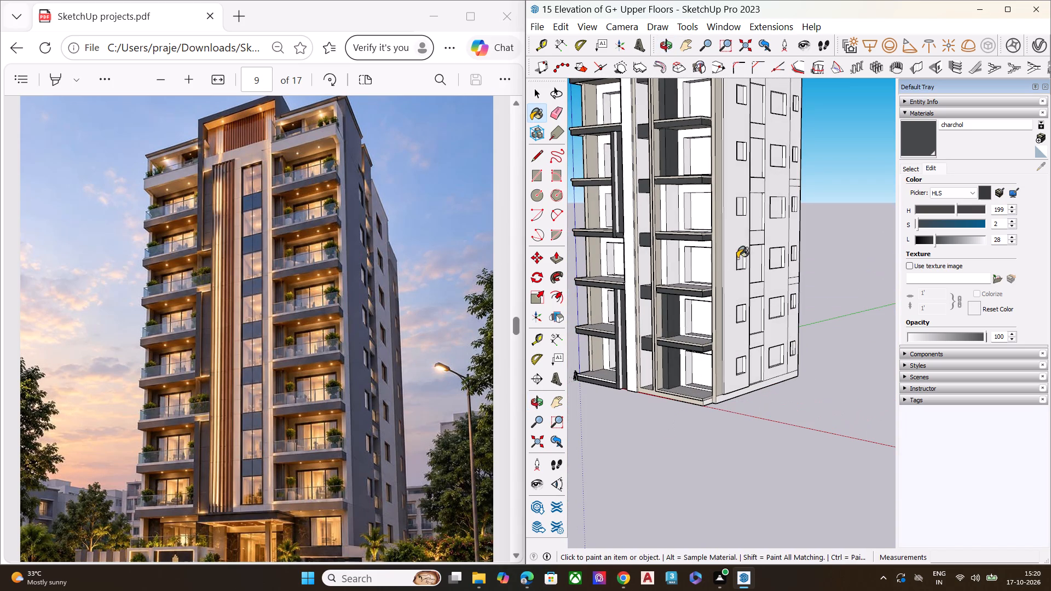
left_click(738, 230)
Paint both faces of the recessed wall piers in the two remaining middle bays of the right balcony stack with charchol.
middle_click_drag(674, 266, 673, 212)
scroll(673, 212, "up", 1)
scroll(673, 212, "down", 2)
scroll(673, 212, "up", 3)
scroll(673, 212, "down", 1)
scroll(673, 212, "up", 2)
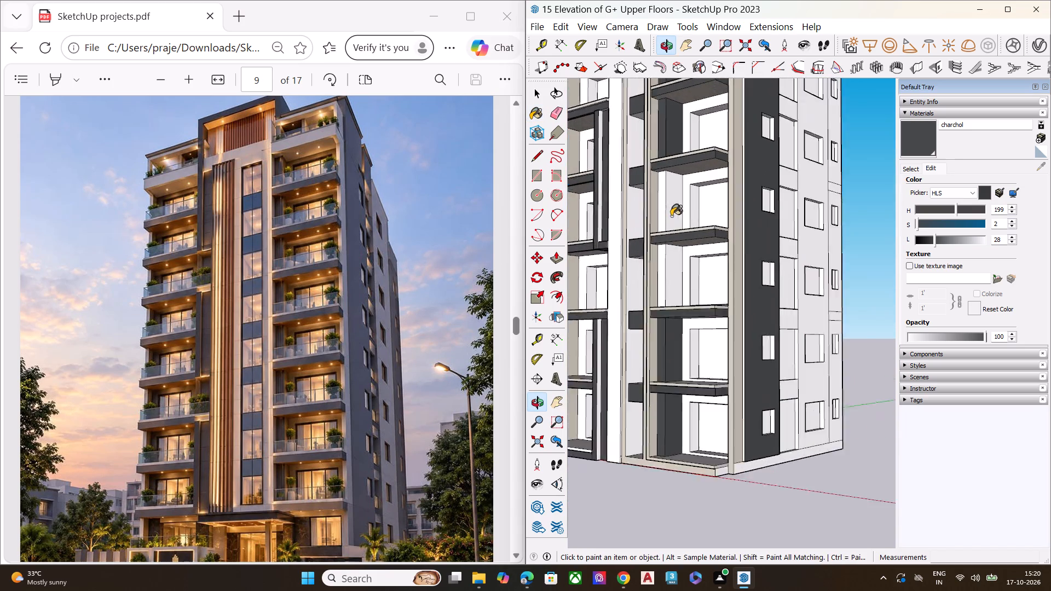
scroll(671, 216, "up", 3)
left_click(661, 281)
left_click(671, 280)
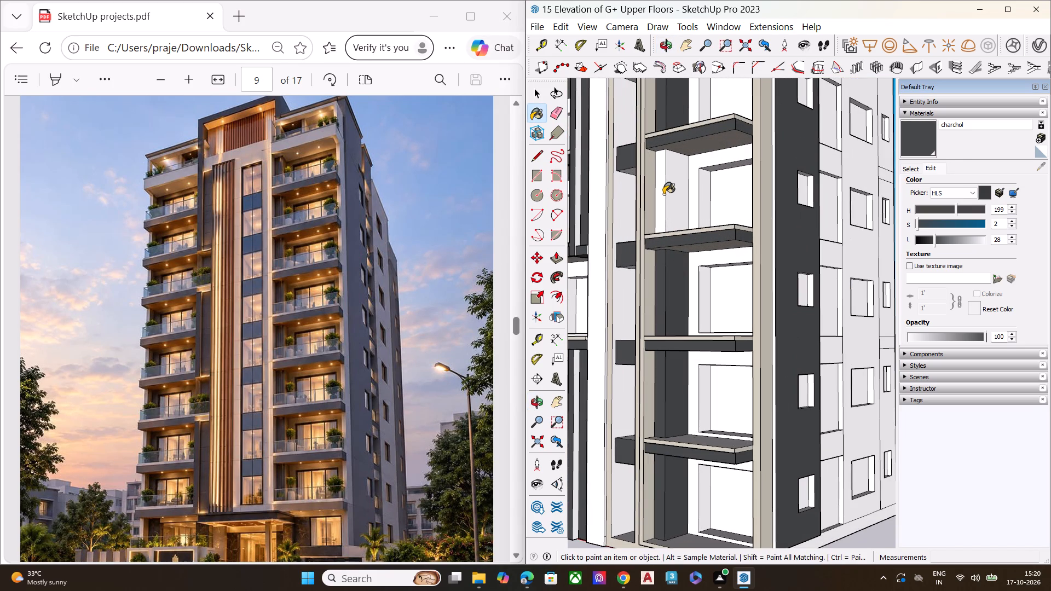
left_click(662, 192)
left_click(672, 190)
Paint the side face at the top of the central frame, above the right-hand terrace roof slab, with charchol.
scroll(684, 224, "down", 6)
scroll(675, 150, "up", 9)
scroll(673, 153, "down", 11)
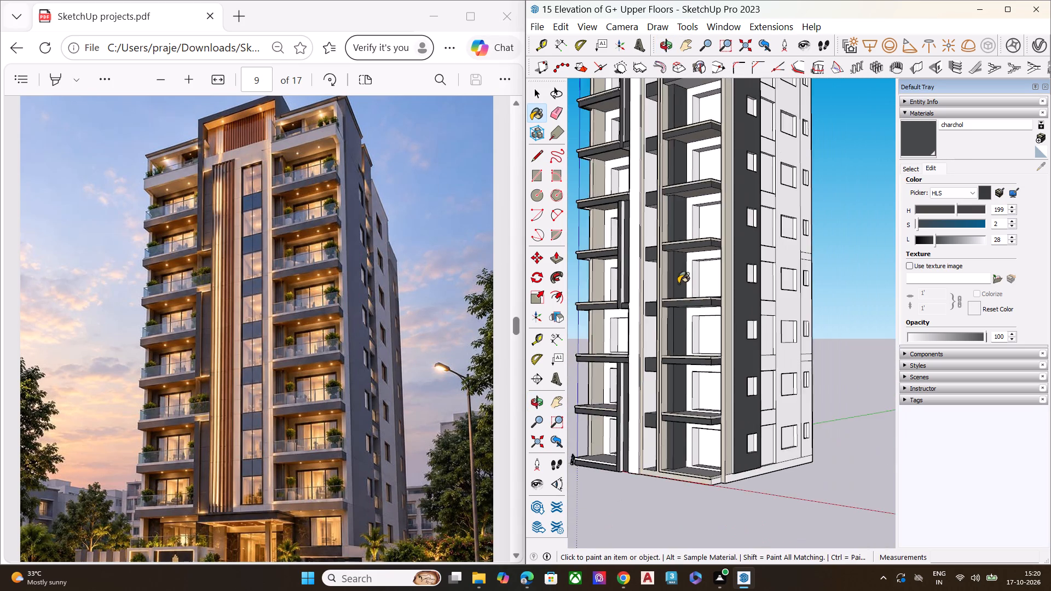
scroll(678, 283, "down", 9)
scroll(672, 208, "up", 10)
middle_click_drag(656, 211, 902, 236)
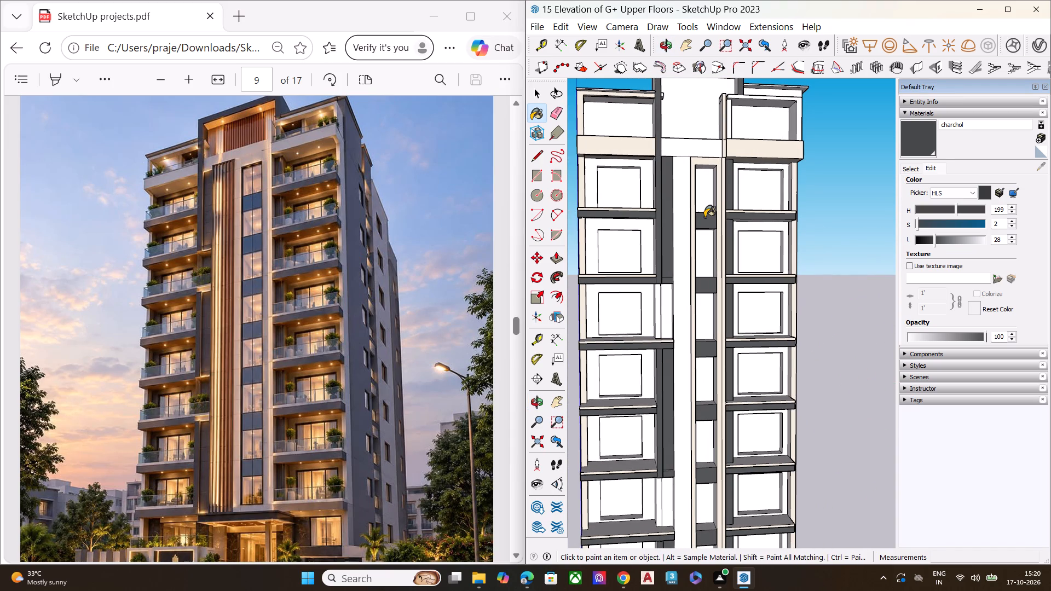
scroll(718, 218, "down", 5)
middle_click_drag(753, 263, 498, 257)
middle_click_drag(713, 173, 612, 187)
scroll(670, 108, "up", 1)
scroll(677, 106, "down", 1)
scroll(682, 105, "up", 1)
scroll(688, 107, "down", 1)
scroll(700, 124, "up", 4)
scroll(714, 144, "down", 4)
scroll(714, 144, "up", 7)
left_click(714, 144)
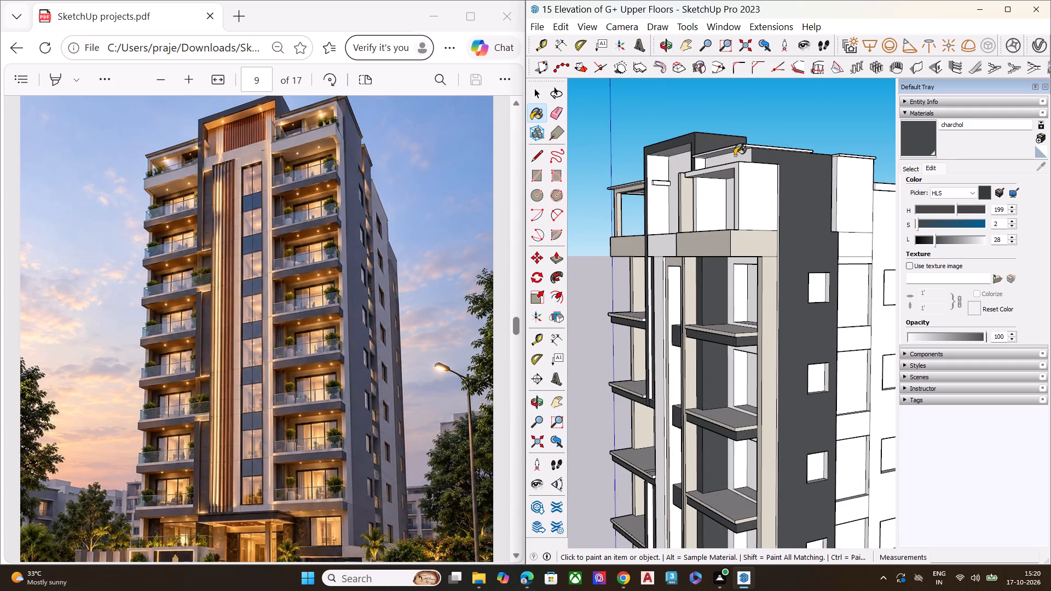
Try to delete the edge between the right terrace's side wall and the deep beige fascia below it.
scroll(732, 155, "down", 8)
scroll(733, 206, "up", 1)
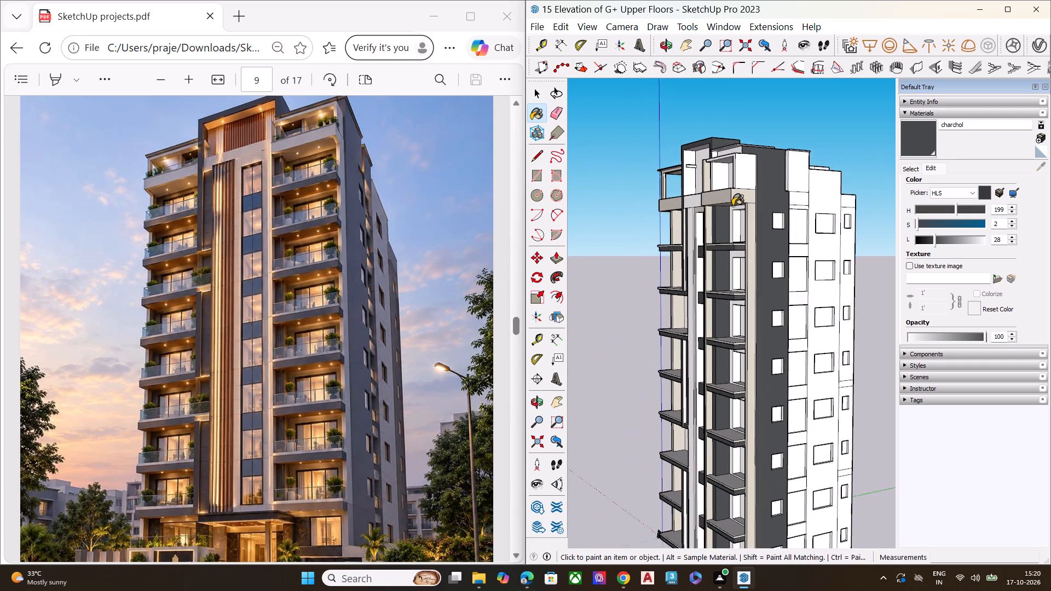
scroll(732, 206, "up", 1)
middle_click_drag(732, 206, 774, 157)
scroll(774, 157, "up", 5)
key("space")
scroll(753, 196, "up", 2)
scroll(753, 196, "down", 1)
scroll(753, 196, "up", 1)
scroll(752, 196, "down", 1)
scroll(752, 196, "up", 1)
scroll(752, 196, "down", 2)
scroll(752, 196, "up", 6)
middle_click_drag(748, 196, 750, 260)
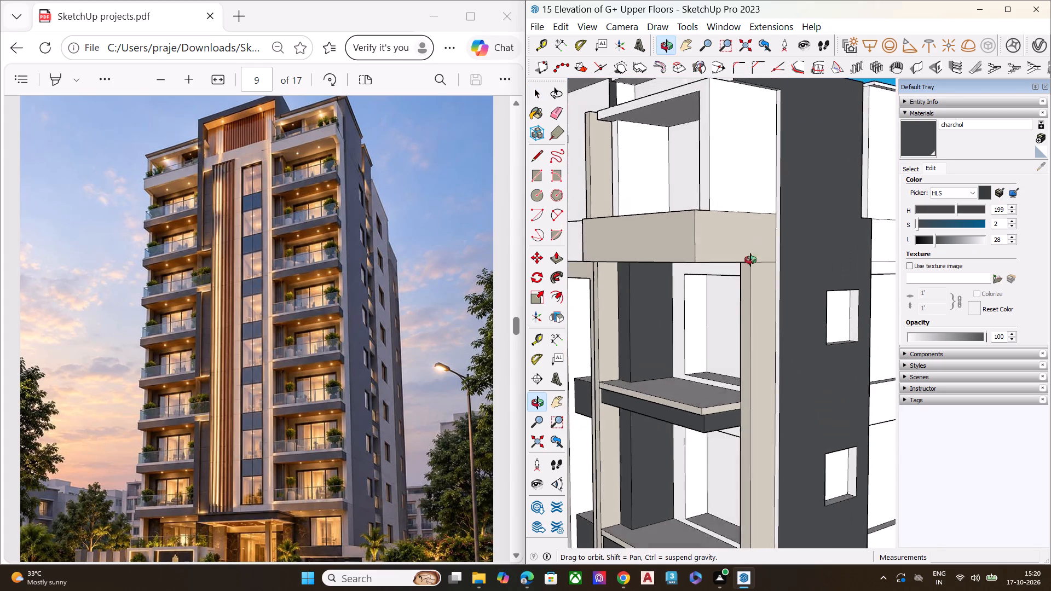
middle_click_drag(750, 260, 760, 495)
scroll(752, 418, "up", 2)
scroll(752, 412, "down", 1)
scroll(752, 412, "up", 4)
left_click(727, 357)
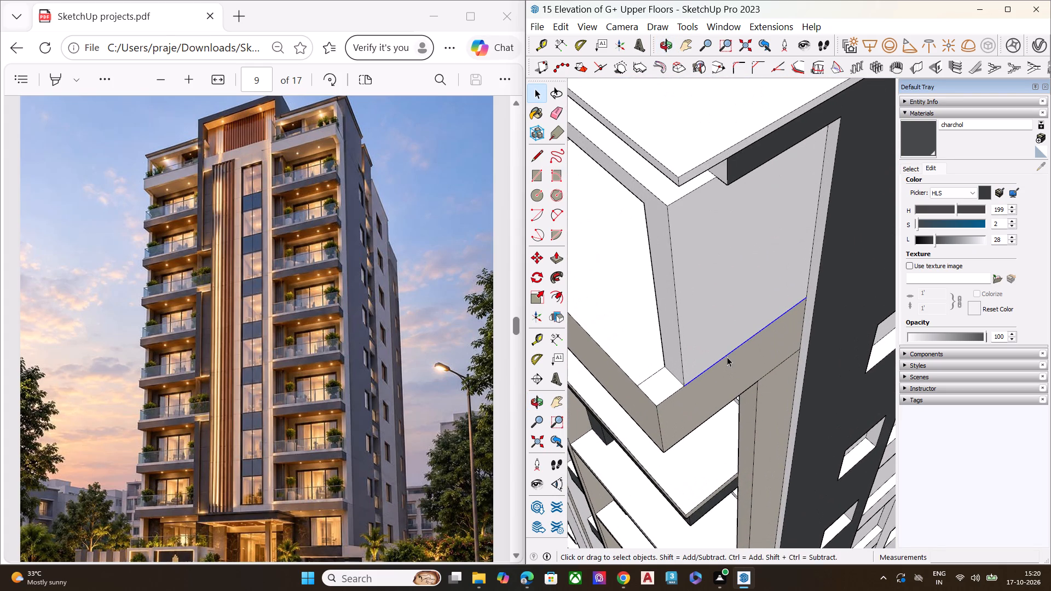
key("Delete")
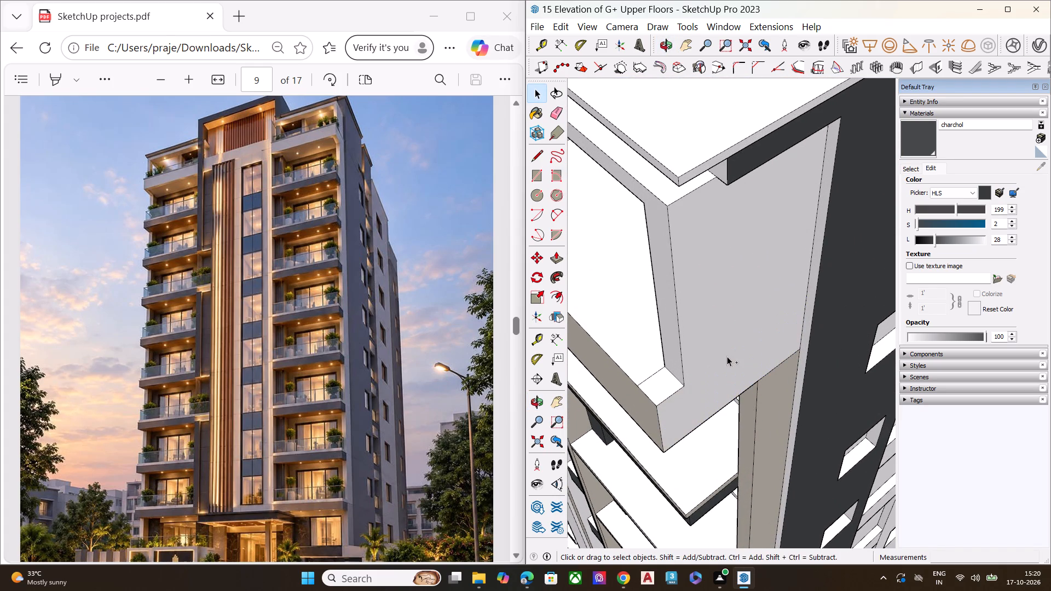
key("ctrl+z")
Paint the central band between the two top balcony fascias with light grey#1.
scroll(737, 262, "down", 7)
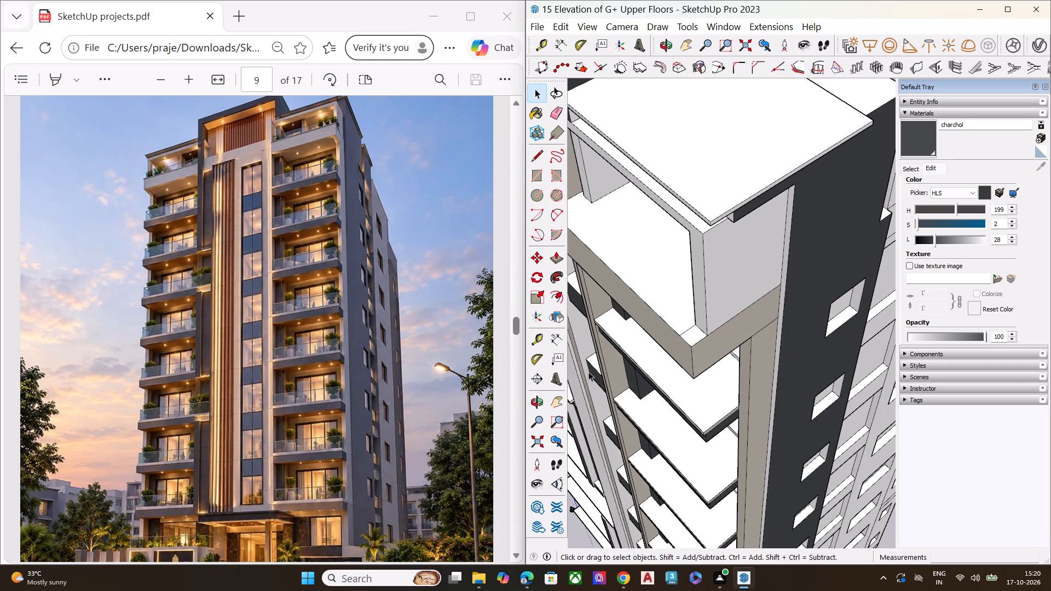
scroll(704, 370, "down", 11)
scroll(746, 320, "up", 2)
scroll(746, 326, "down", 1)
scroll(746, 327, "up", 1)
scroll(746, 328, "down", 4)
middle_click_drag(688, 448, 702, 269)
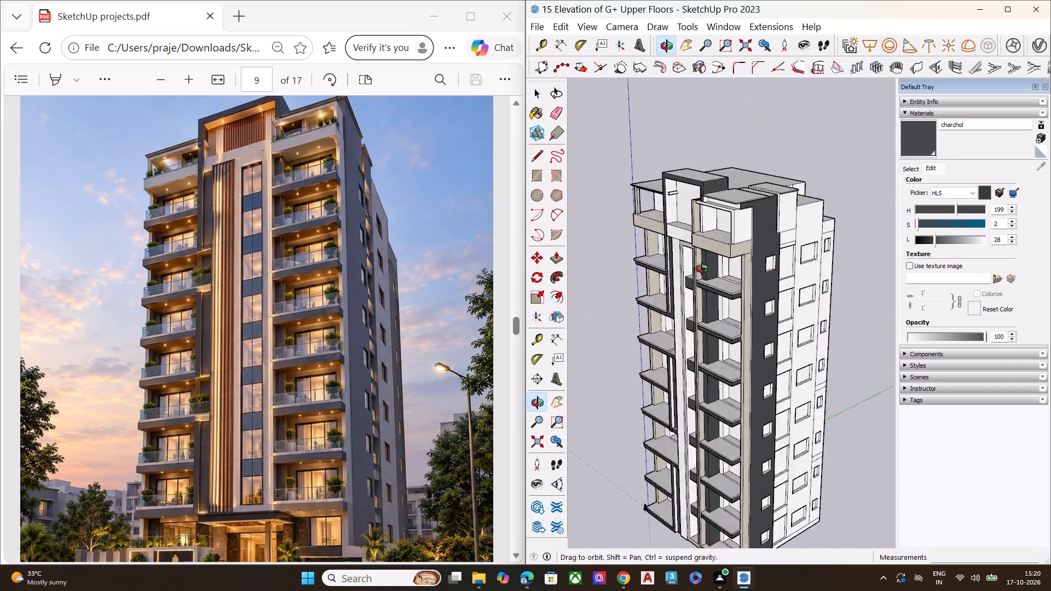
middle_click_drag(702, 269, 705, 265)
scroll(704, 266, "up", 4)
scroll(706, 314, "down", 1)
left_click(1040, 42)
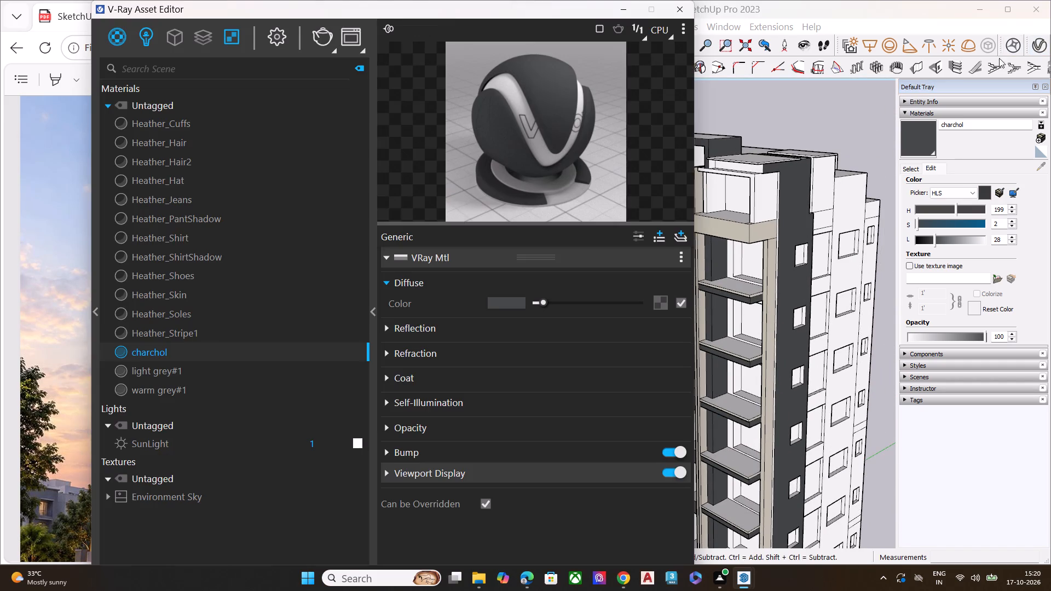
left_click(190, 374)
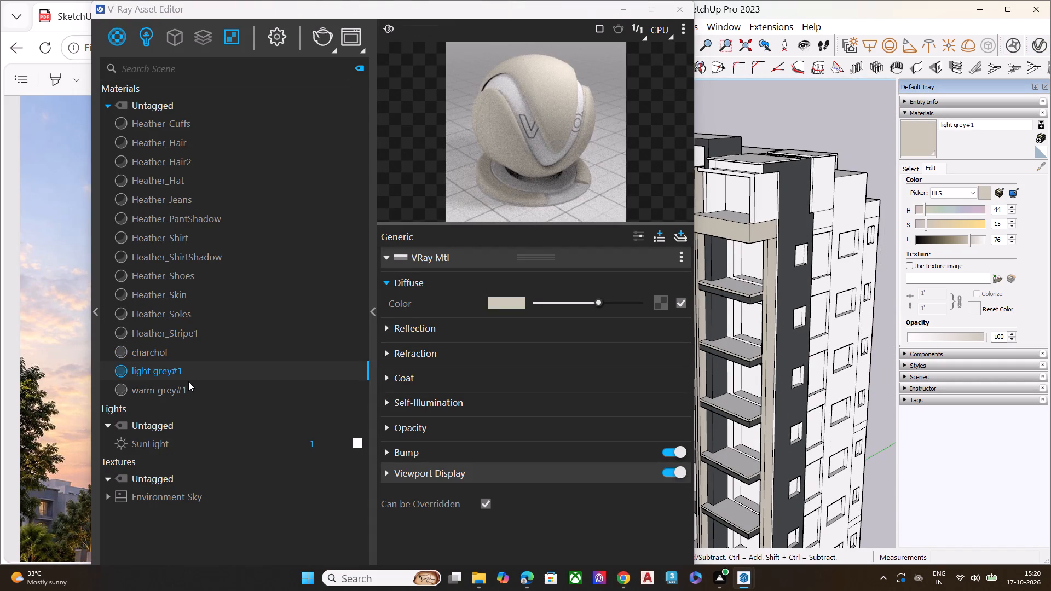
left_click(188, 381)
left_click(199, 374)
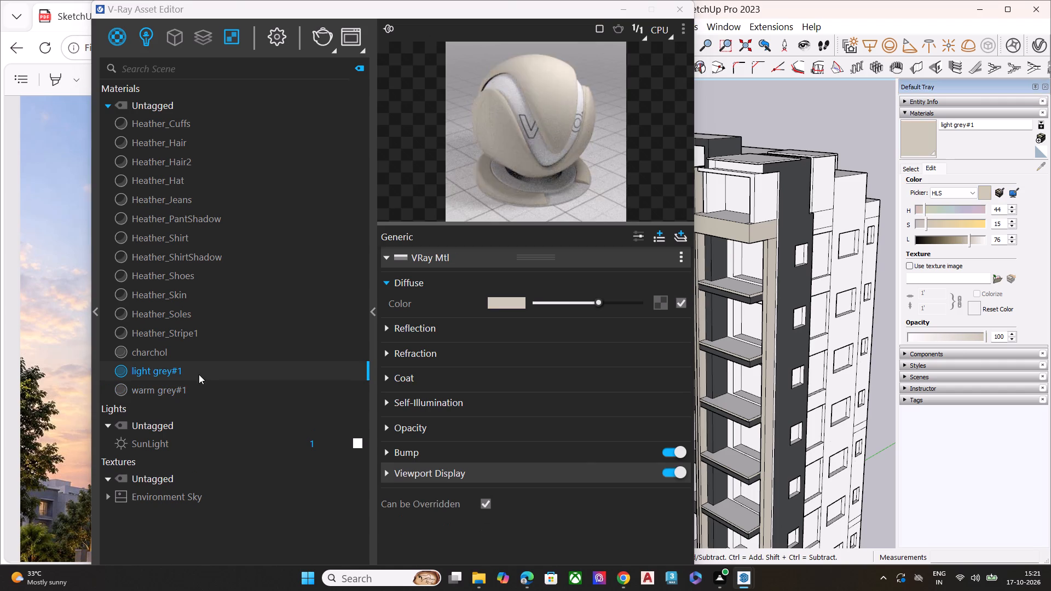
left_click(198, 376)
left_click(684, 3)
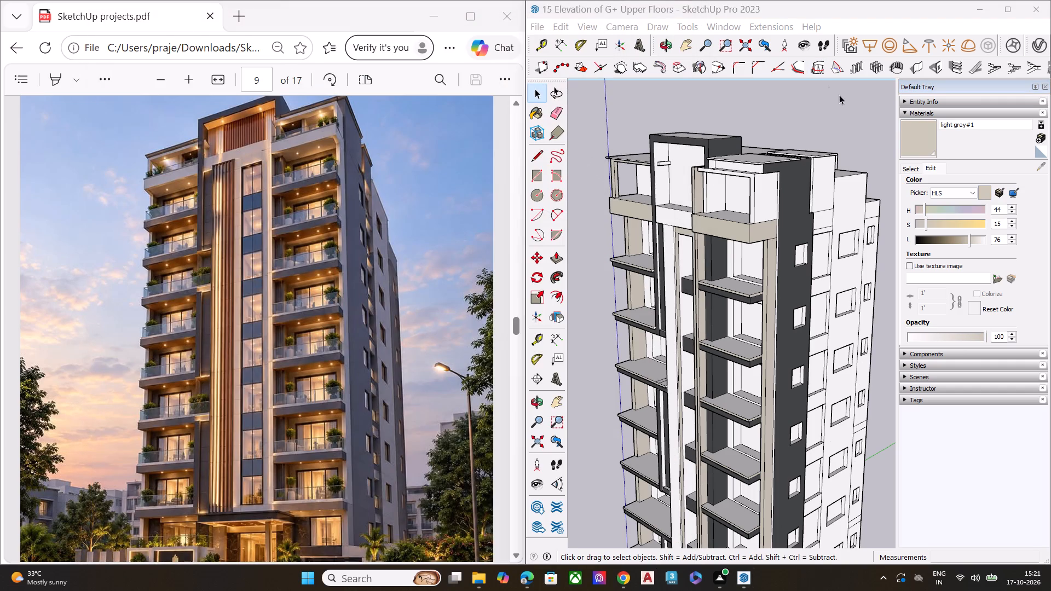
left_click(913, 135)
scroll(551, 209, "down", 4)
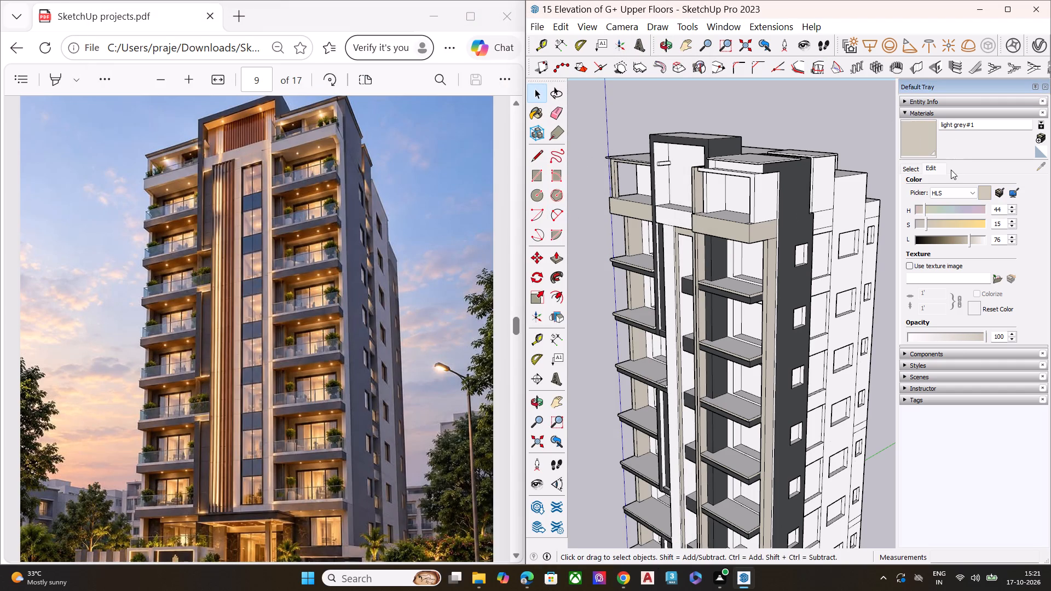
left_click(919, 136)
middle_click_drag(663, 223, 736, 175)
scroll(736, 175, "up", 8)
left_click(699, 219)
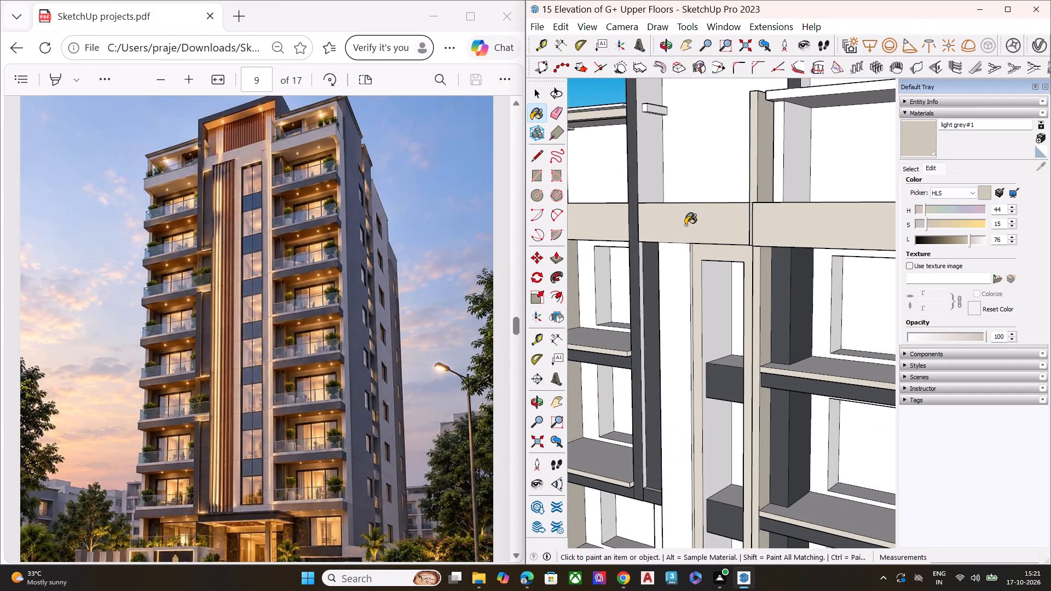
Examine the front elevation's balconies, fins and recesses from several angles for faces that still need paint.
scroll(737, 215, "down", 4)
scroll(737, 215, "up", 1)
scroll(737, 215, "down", 2)
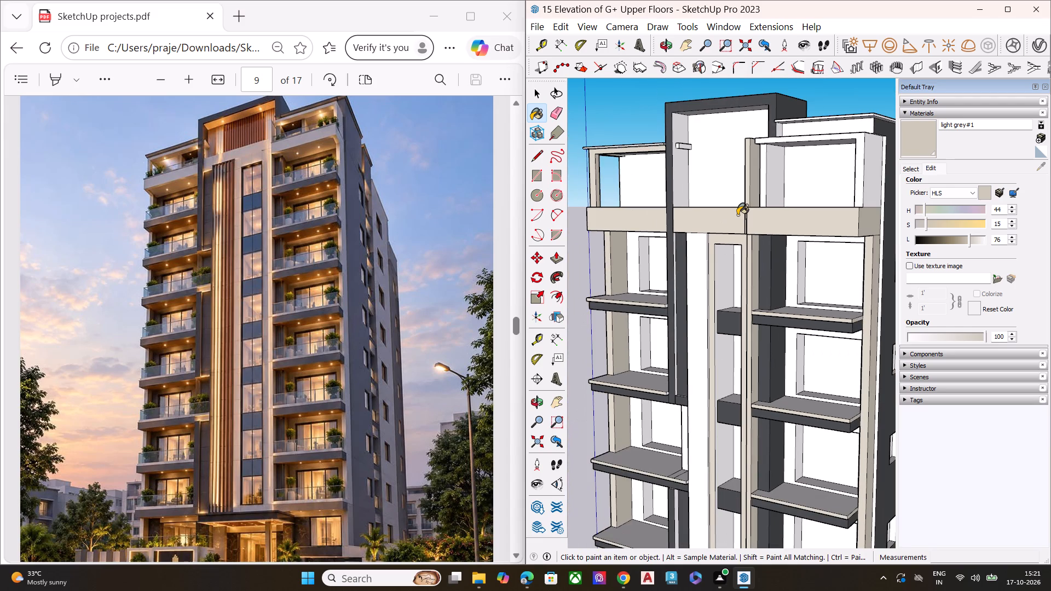
scroll(708, 211, "down", 6)
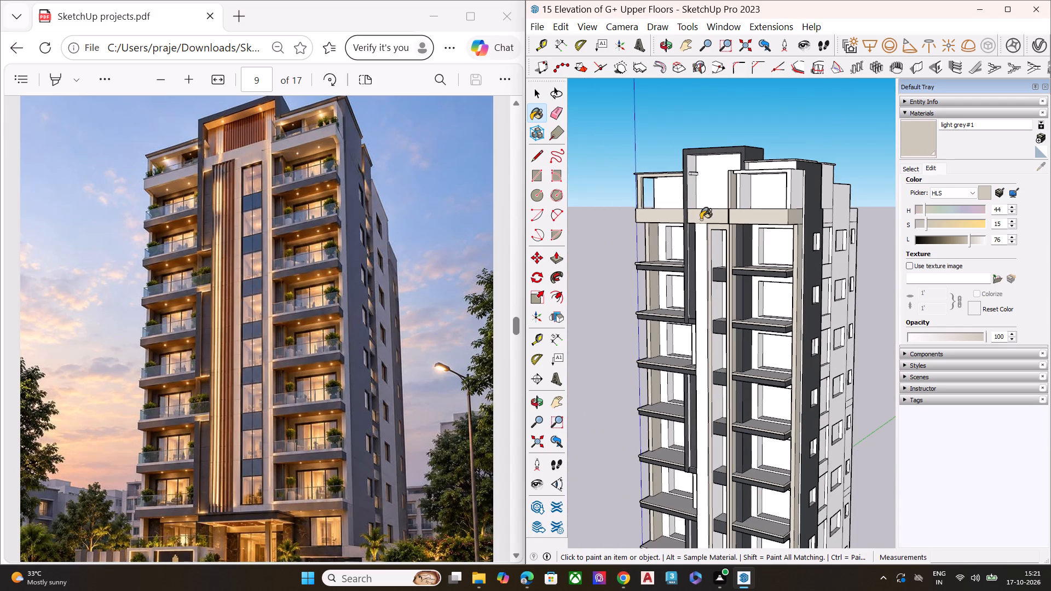
scroll(663, 240, "down", 6)
middle_click_drag(680, 386, 697, 270)
scroll(697, 270, "up", 7)
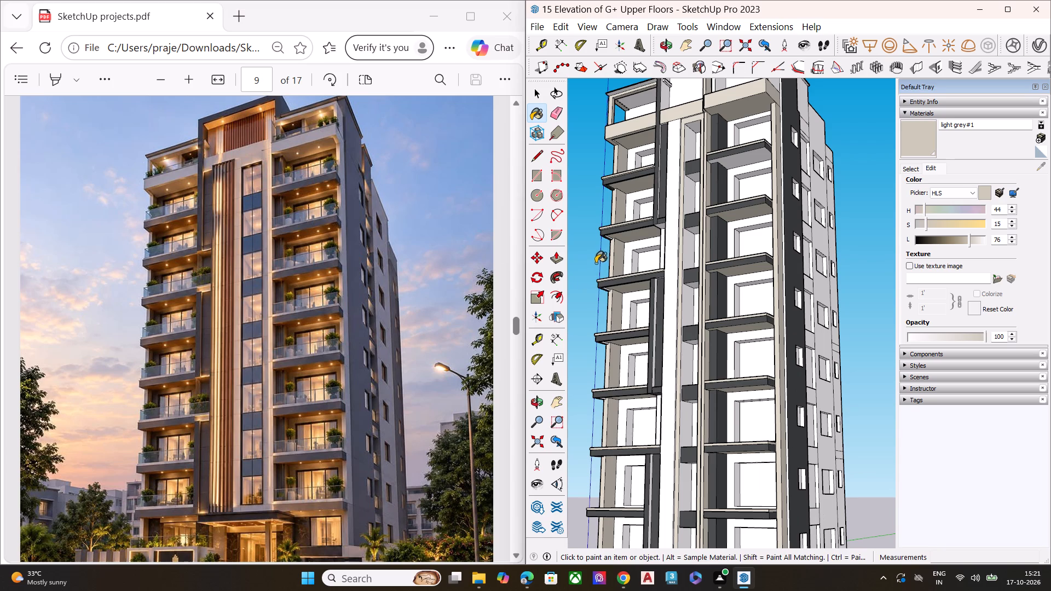
scroll(673, 137, "down", 5)
middle_click_drag(672, 251, 691, 294)
scroll(687, 248, "up", 1)
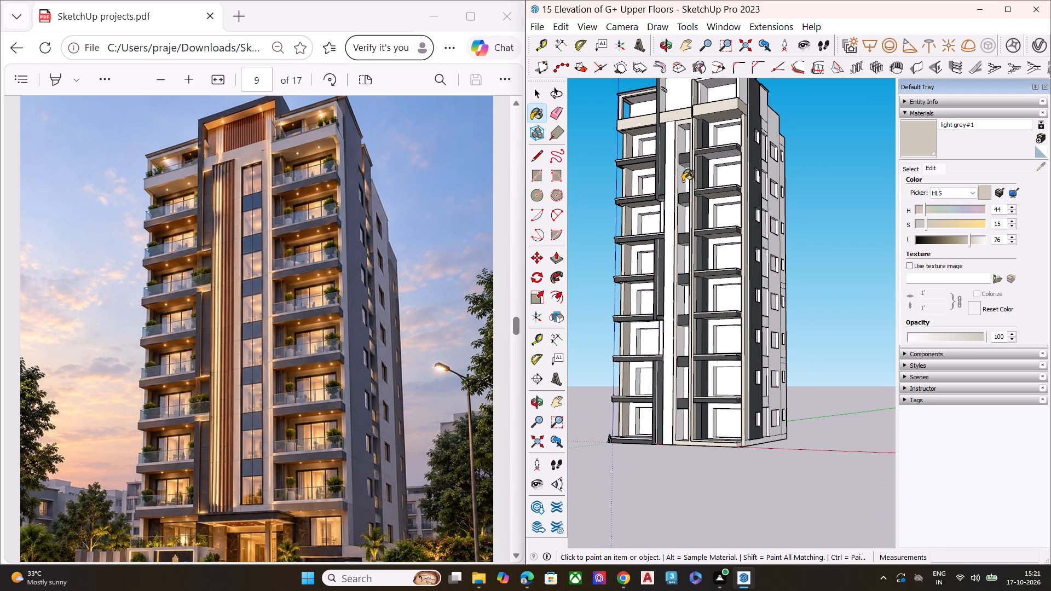
scroll(676, 211, "down", 7)
middle_click_drag(681, 217, 729, 199)
scroll(717, 200, "up", 9)
scroll(633, 188, "down", 1)
scroll(633, 188, "up", 2)
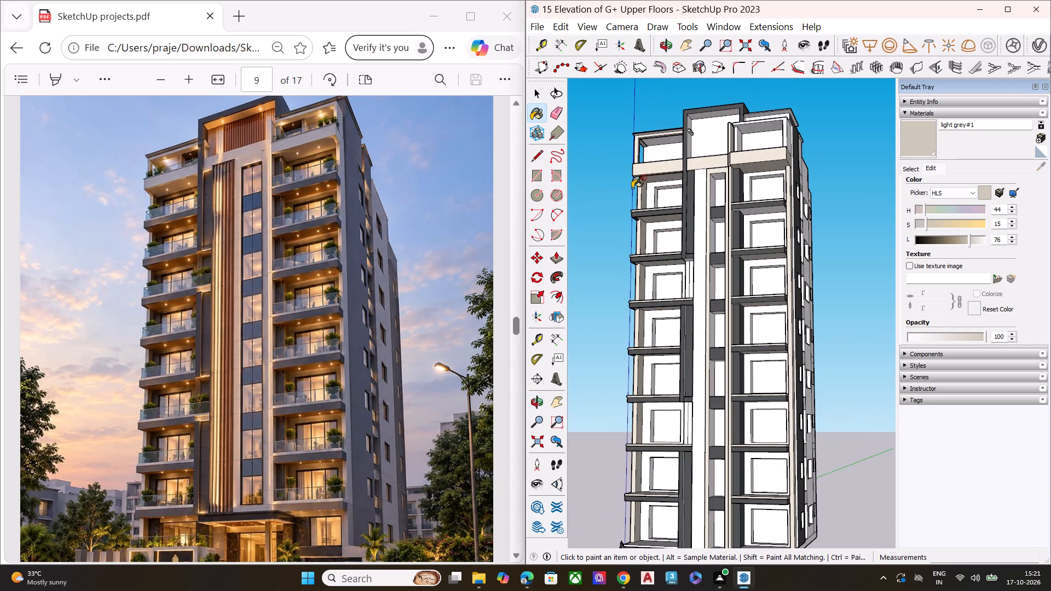
scroll(728, 190, "up", 10)
scroll(747, 189, "down", 6)
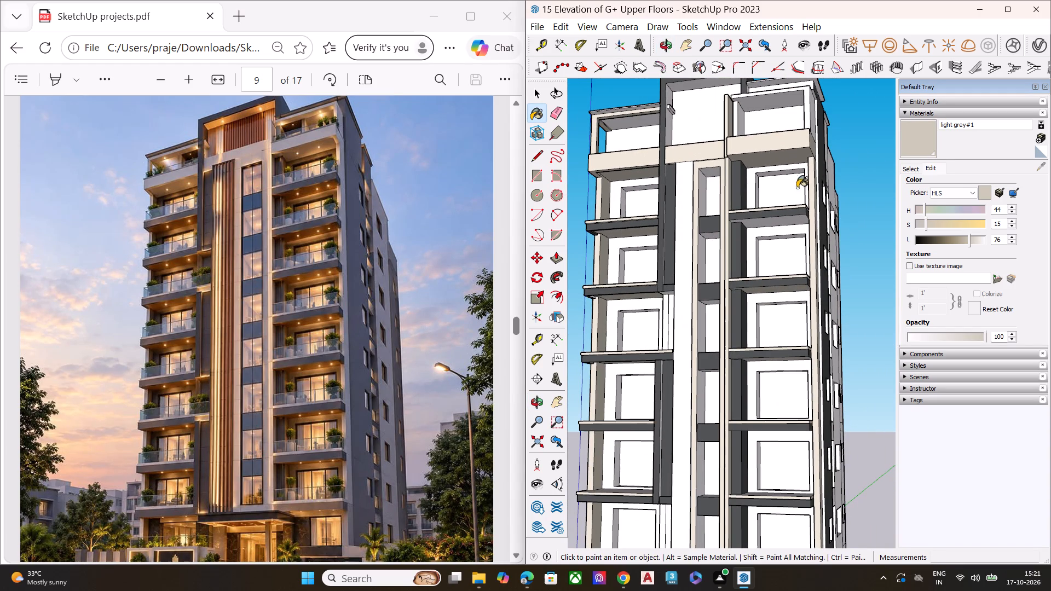
scroll(693, 227, "down", 2)
scroll(693, 227, "up", 2)
scroll(693, 227, "down", 1)
scroll(693, 227, "up", 1)
scroll(693, 227, "down", 1)
middle_click_drag(617, 358, 738, 333)
scroll(712, 318, "up", 3)
scroll(645, 288, "down", 2)
scroll(645, 288, "up", 5)
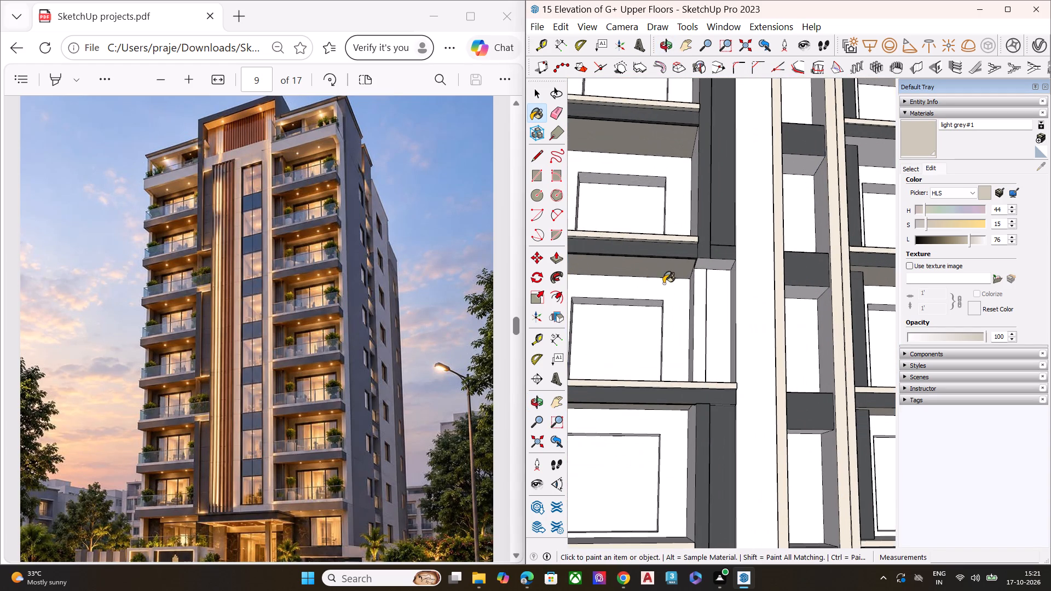
scroll(708, 272, "down", 4)
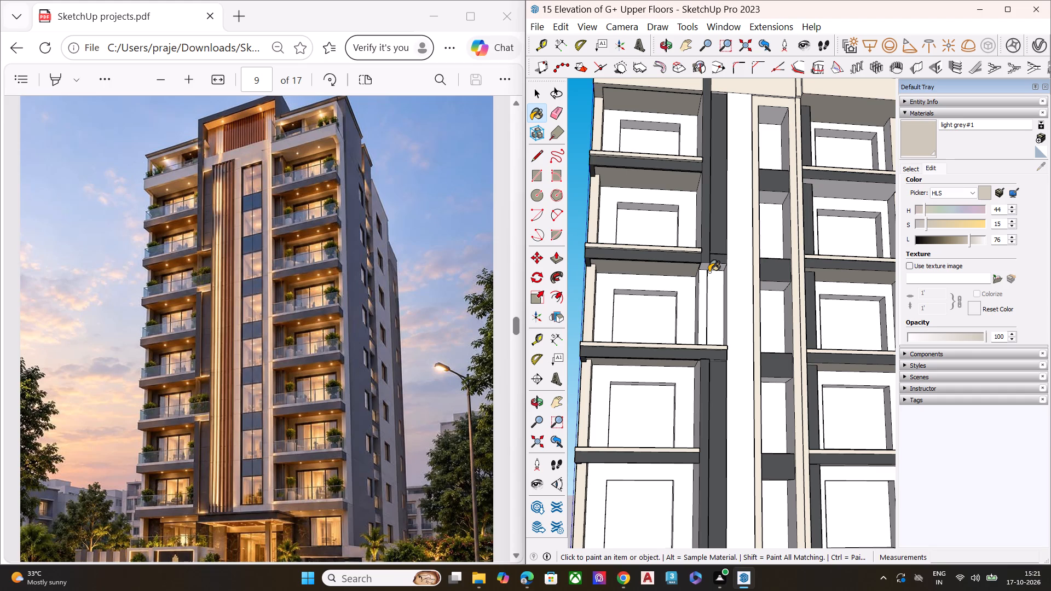
scroll(671, 292, "down", 13)
scroll(643, 382, "up", 6)
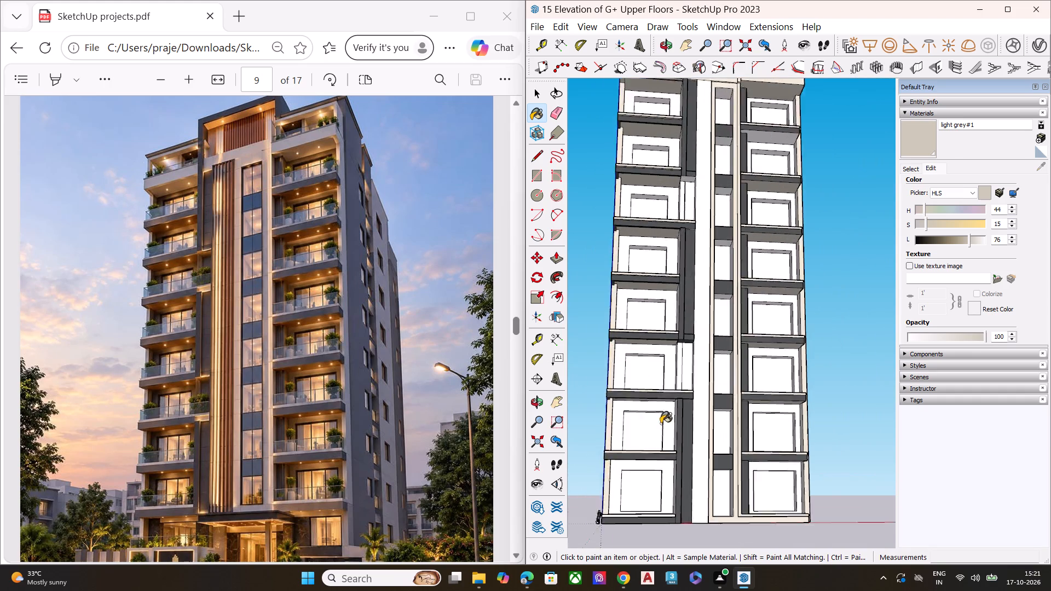
Paint the recessed wall faces in the two gaps of the left stack's vertical fin with charchol.
scroll(661, 424, "up", 2)
middle_click_drag(695, 381, 771, 275)
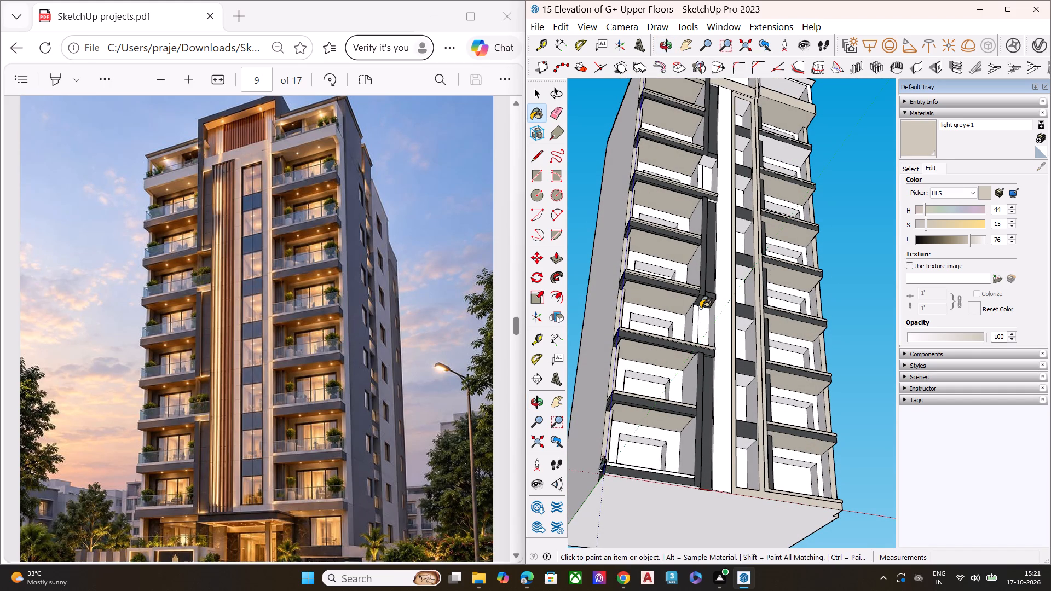
left_click(1037, 45)
left_click(186, 356)
left_click(186, 356)
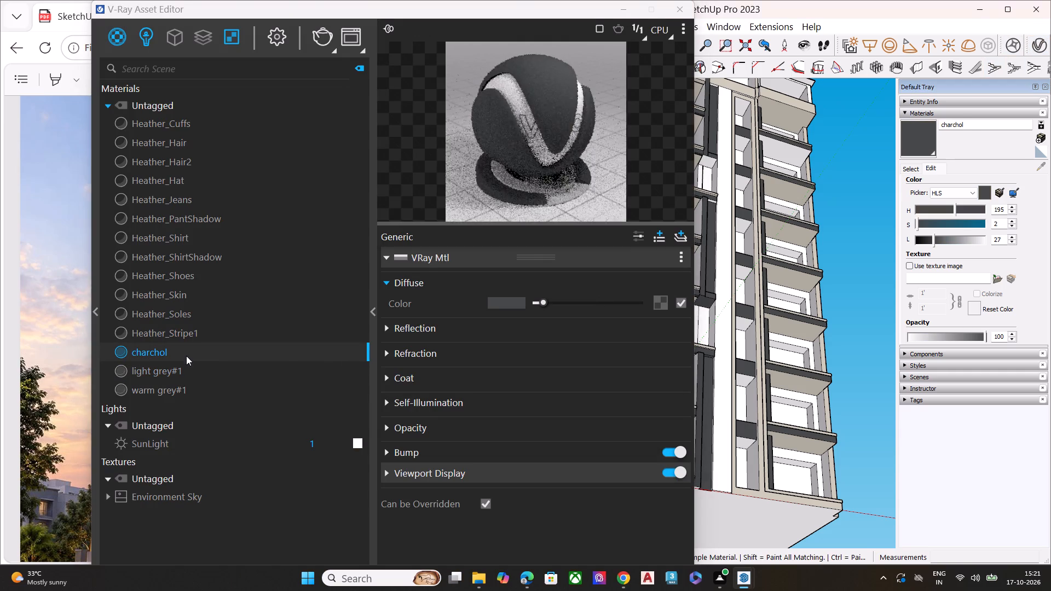
left_click(670, 15)
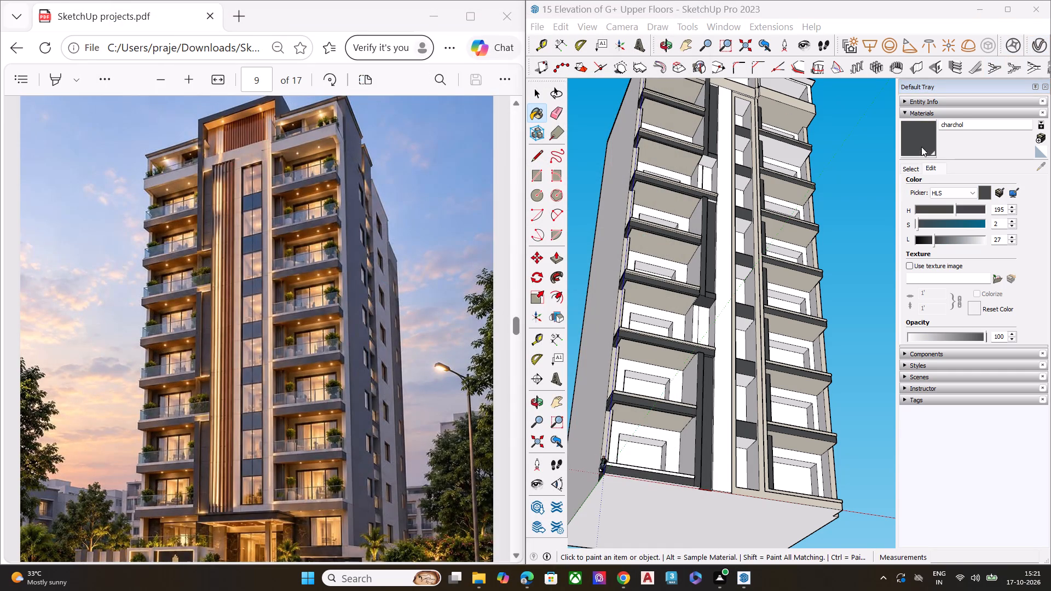
left_click(925, 140)
scroll(691, 332, "down", 1)
scroll(691, 332, "up", 3)
scroll(691, 332, "down", 1)
scroll(691, 332, "up", 3)
left_click(708, 326)
middle_click_drag(724, 287, 723, 430)
left_click(713, 111)
Paint the underside of the projecting slab end beside the left stack's fin, below the upper fin gap, with charchol.
middle_click_drag(712, 171, 723, 107)
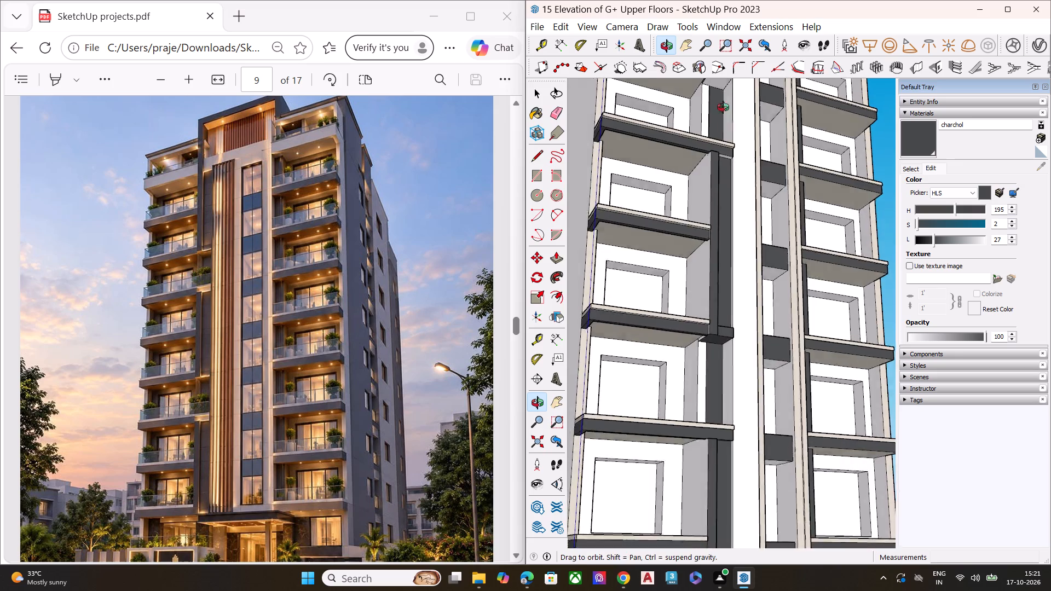
middle_click_drag(723, 107, 726, 98)
scroll(726, 99, "up", 9)
middle_click_drag(726, 250, 744, 137)
scroll(744, 137, "up", 9)
left_click(738, 292)
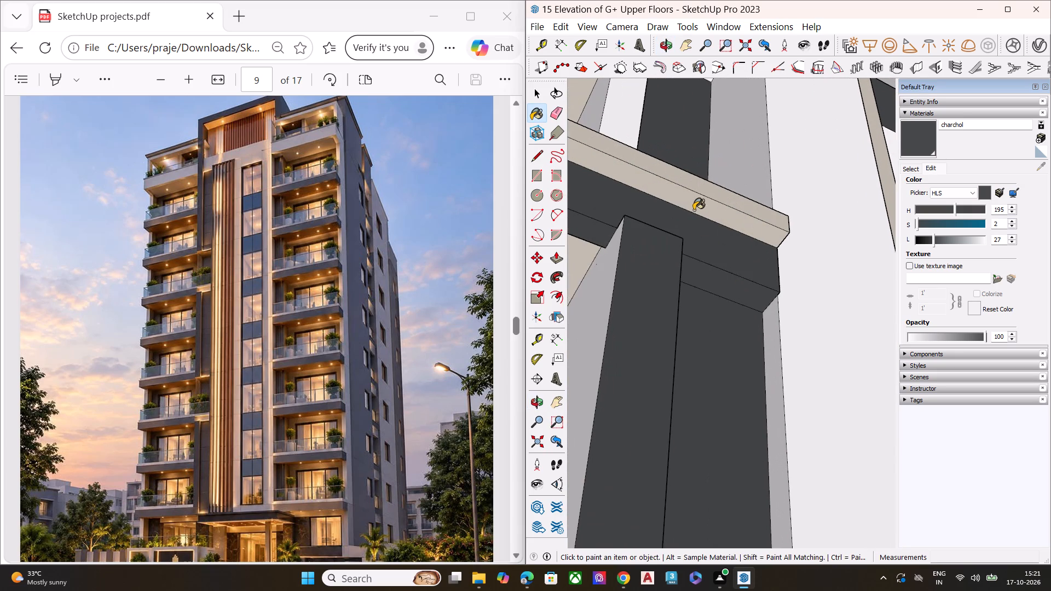
scroll(691, 204, "down", 11)
scroll(691, 203, "up", 1)
scroll(691, 203, "down", 10)
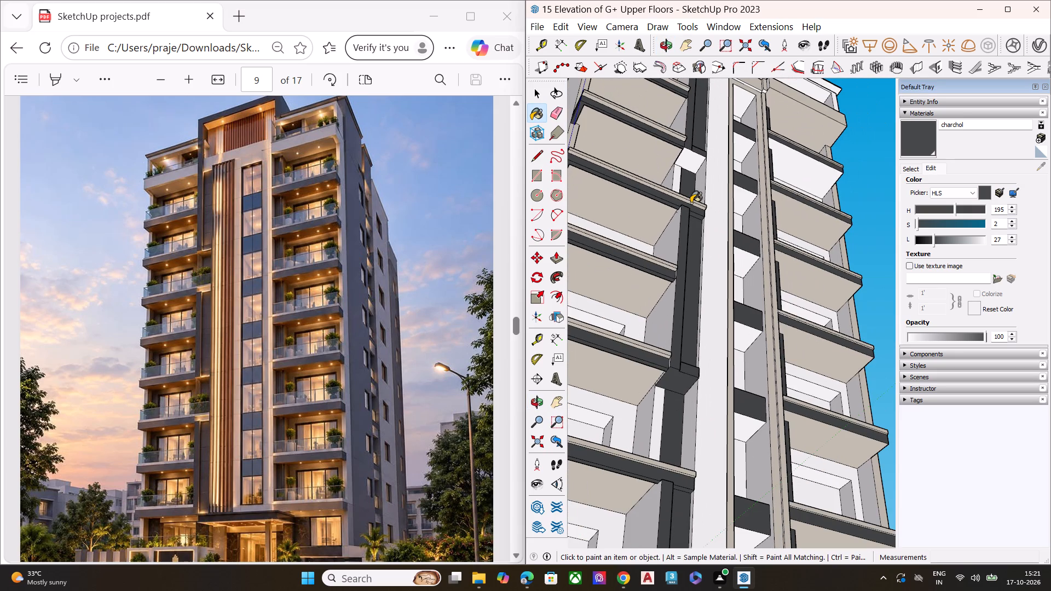
scroll(691, 205, "down", 7)
scroll(678, 326, "up", 1)
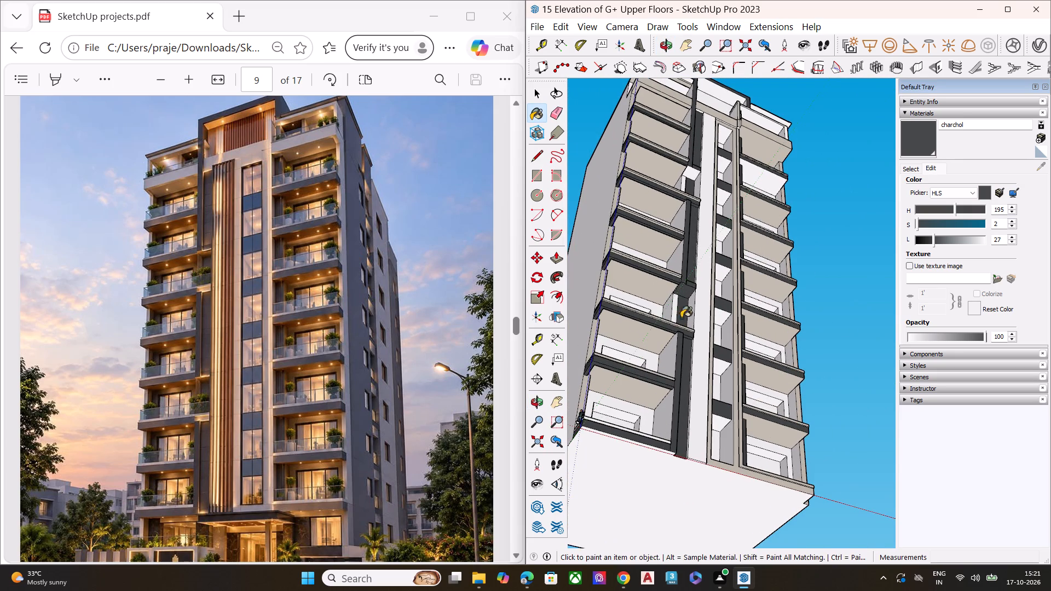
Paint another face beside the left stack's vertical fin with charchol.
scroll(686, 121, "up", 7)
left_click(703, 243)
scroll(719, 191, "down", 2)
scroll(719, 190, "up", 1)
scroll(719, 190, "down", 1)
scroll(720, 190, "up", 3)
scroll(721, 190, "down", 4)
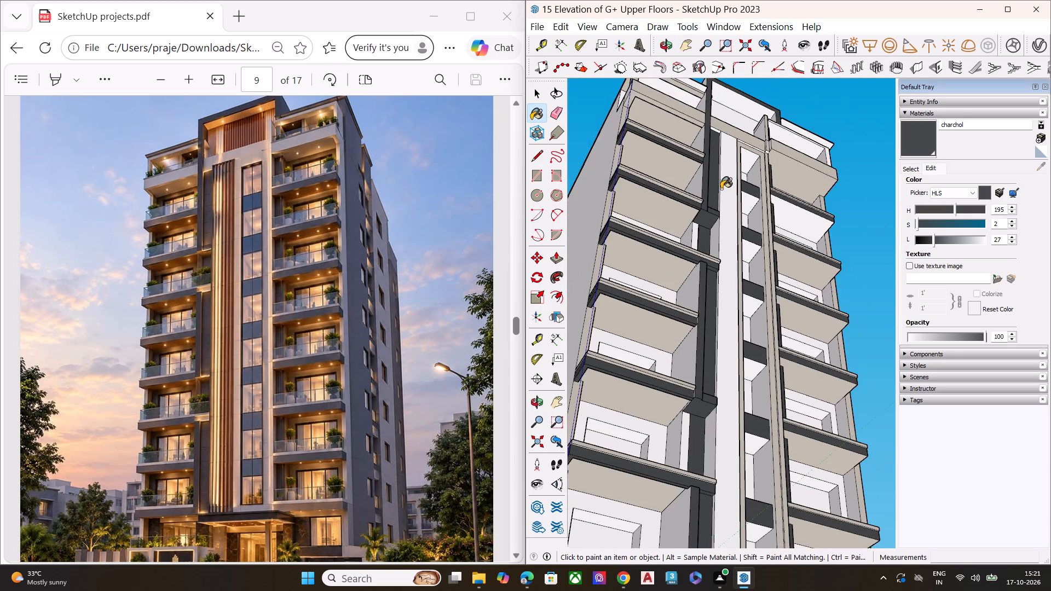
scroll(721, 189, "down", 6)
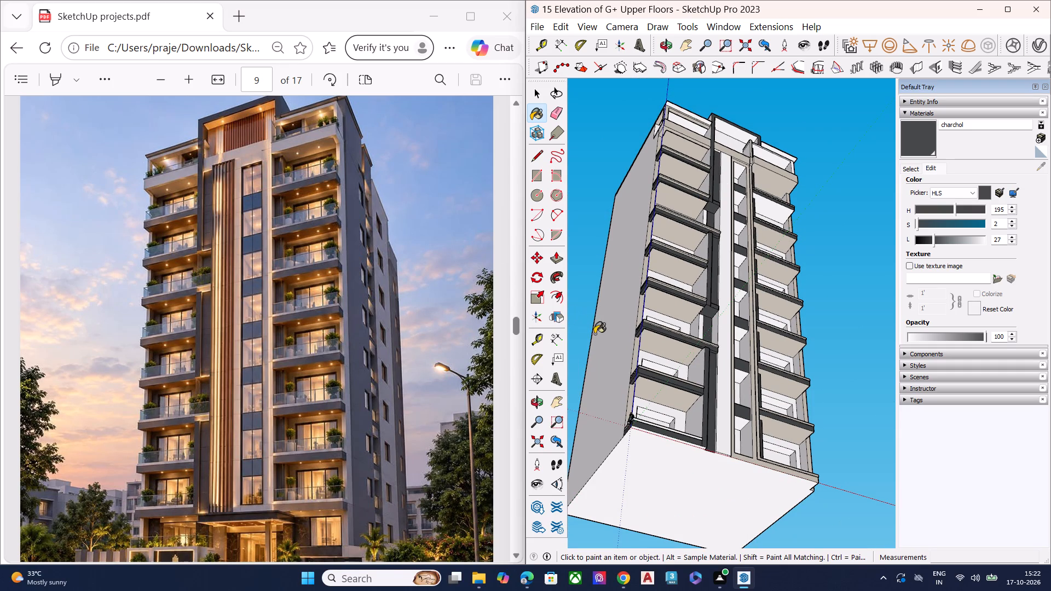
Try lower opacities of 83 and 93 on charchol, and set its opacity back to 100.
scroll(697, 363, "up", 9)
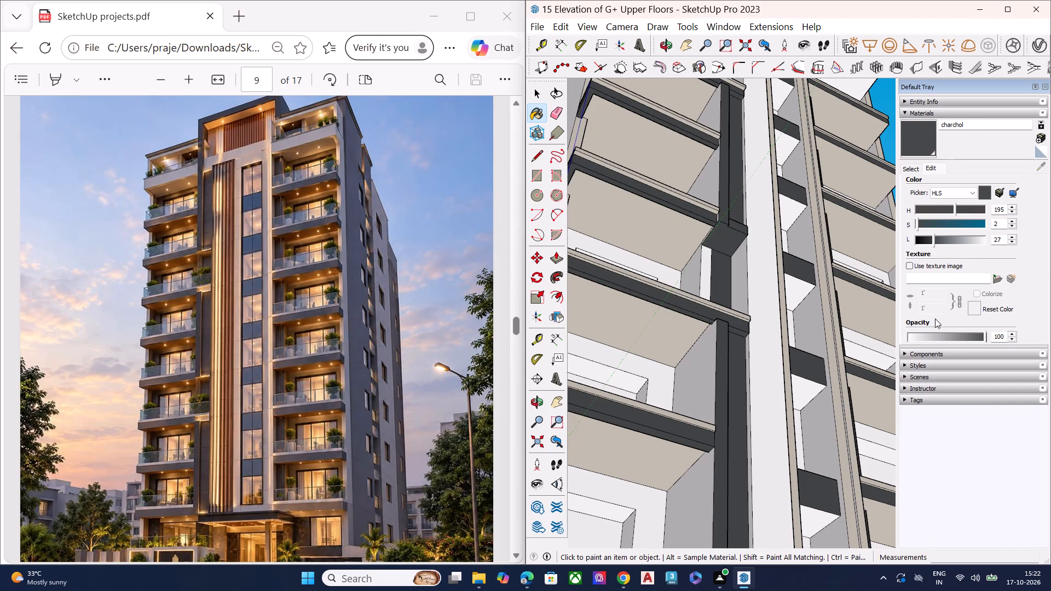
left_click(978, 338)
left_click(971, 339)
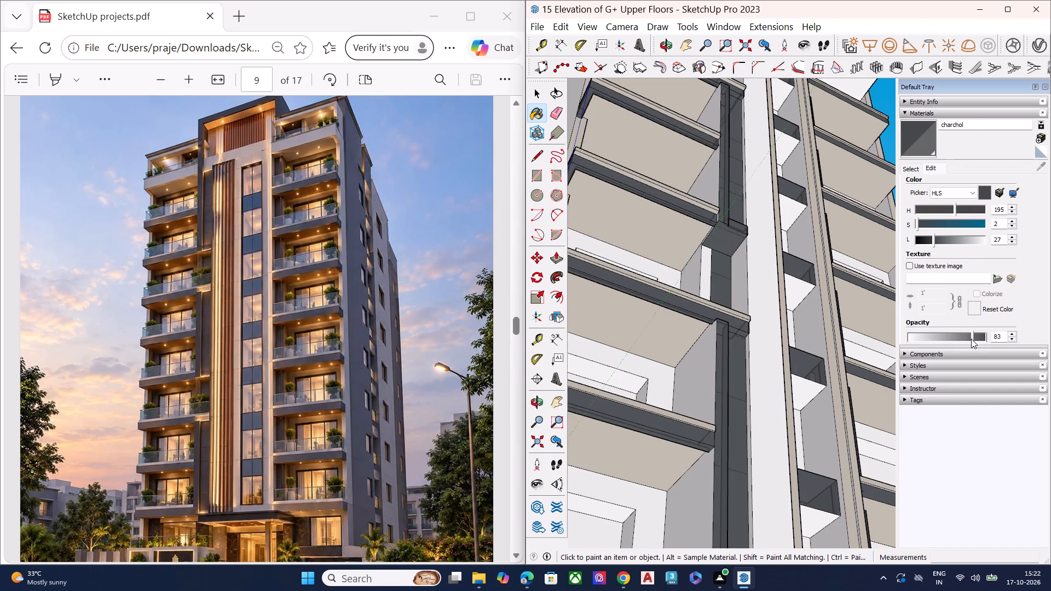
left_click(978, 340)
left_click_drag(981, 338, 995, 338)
Try a lightness of 39 for charchol, and settle its HLS lightness at 25.
left_click(934, 169)
left_click_drag(935, 242, 944, 246)
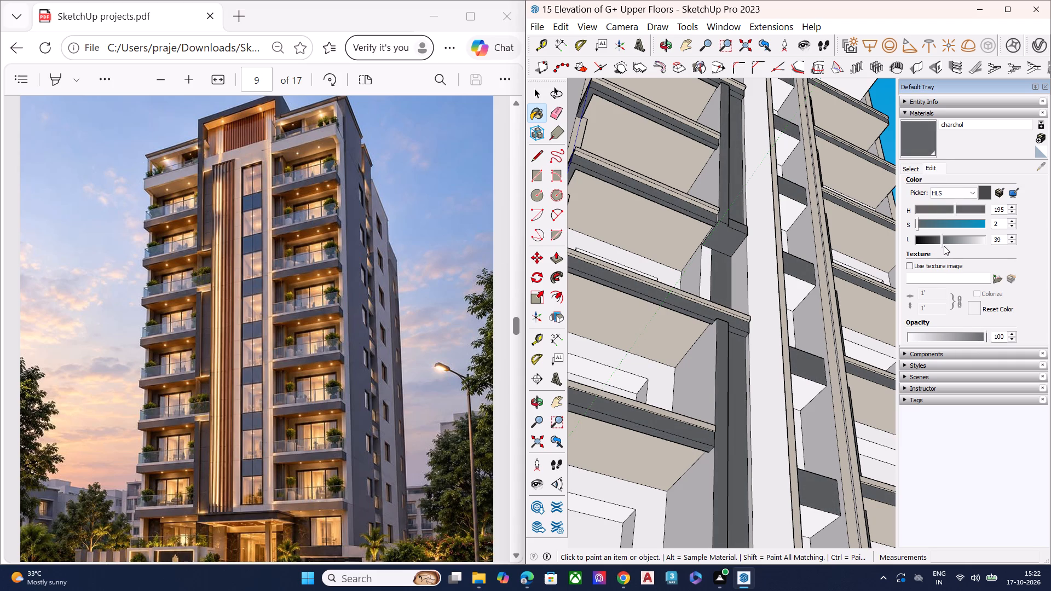
left_click_drag(944, 246, 934, 248)
Open the V-Ray Asset Editor.
left_click(1050, 48)
left_click(1039, 51)
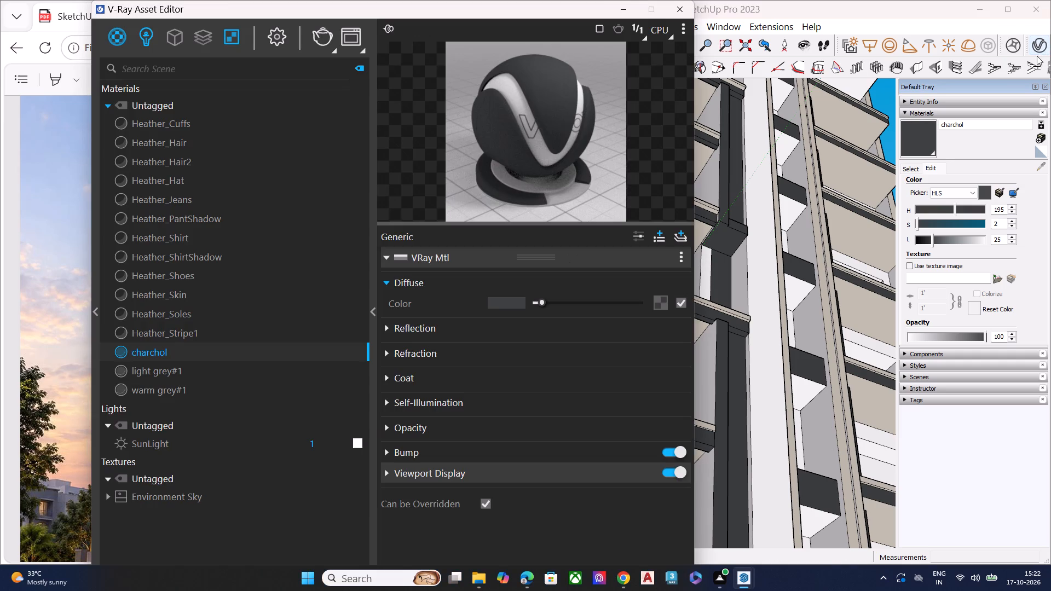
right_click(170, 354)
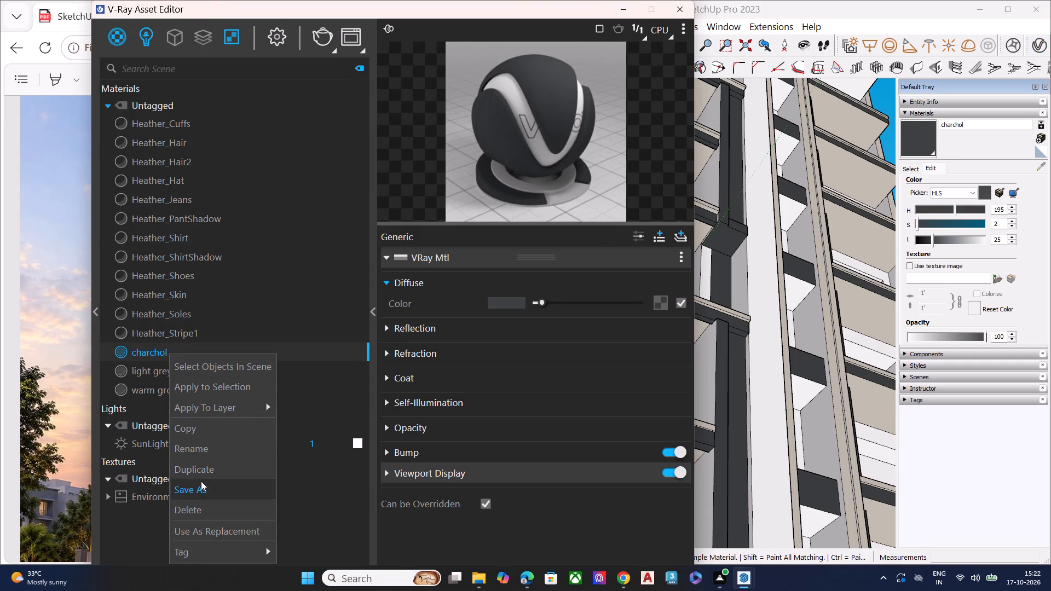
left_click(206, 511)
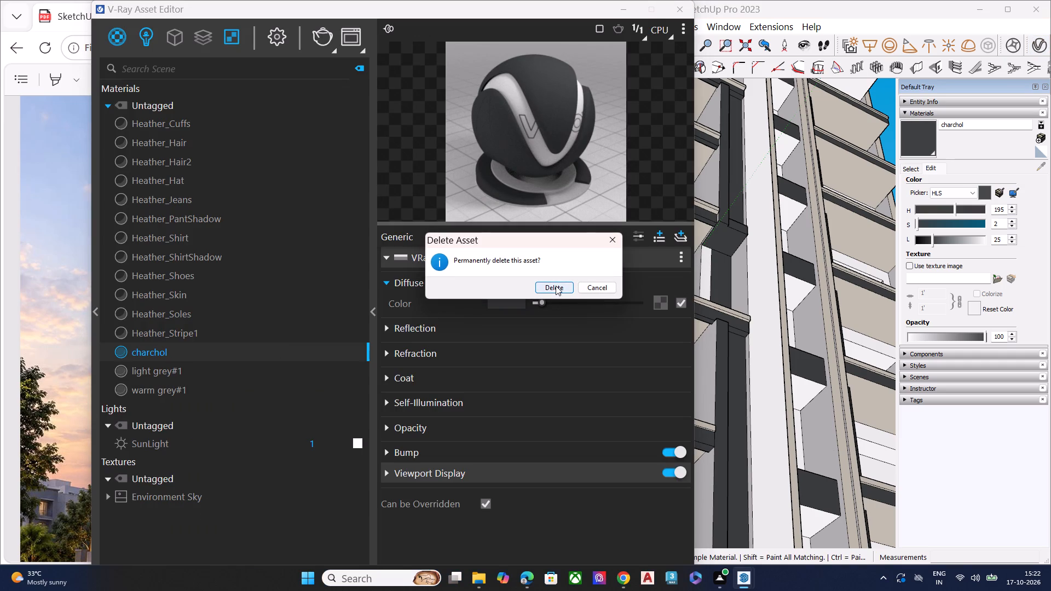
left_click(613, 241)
Duplicate the charchol material in the scene's material list.
right_click(240, 354)
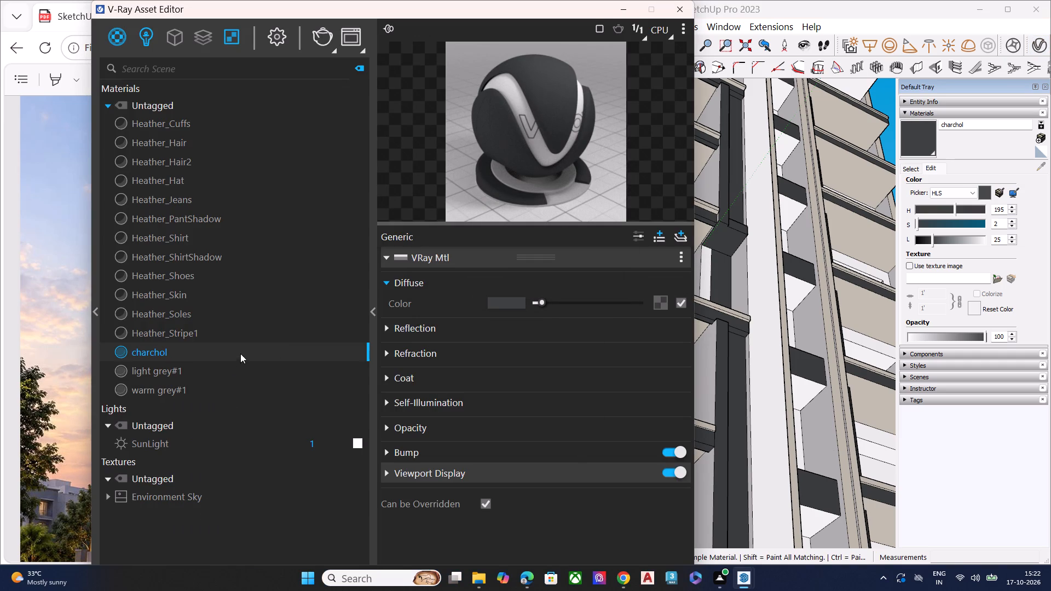
left_click(272, 473)
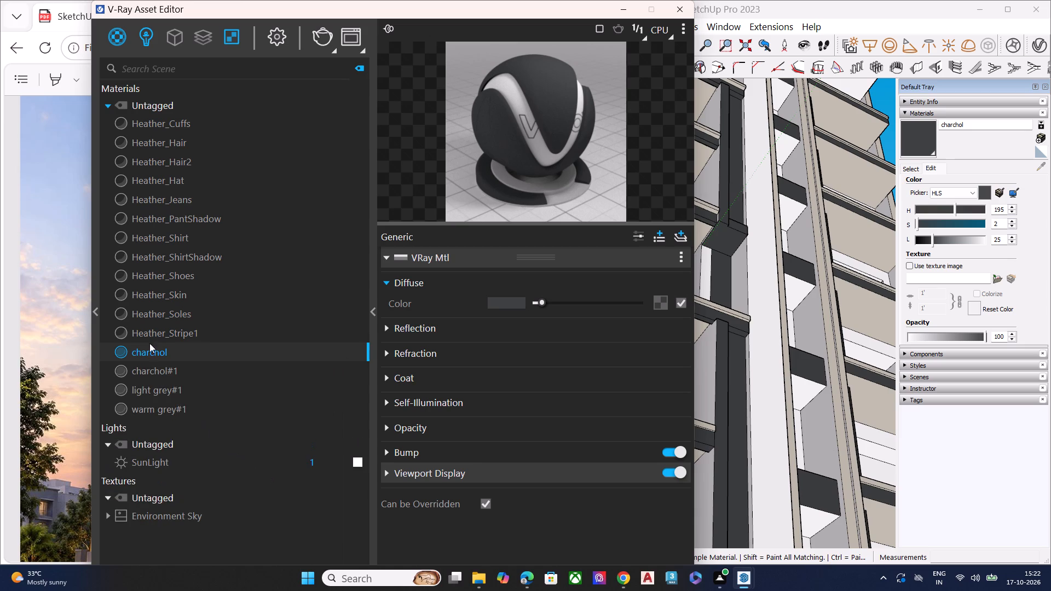
Permanently delete the original charchol material, keeping its duplicate.
right_click(156, 355)
left_click(183, 511)
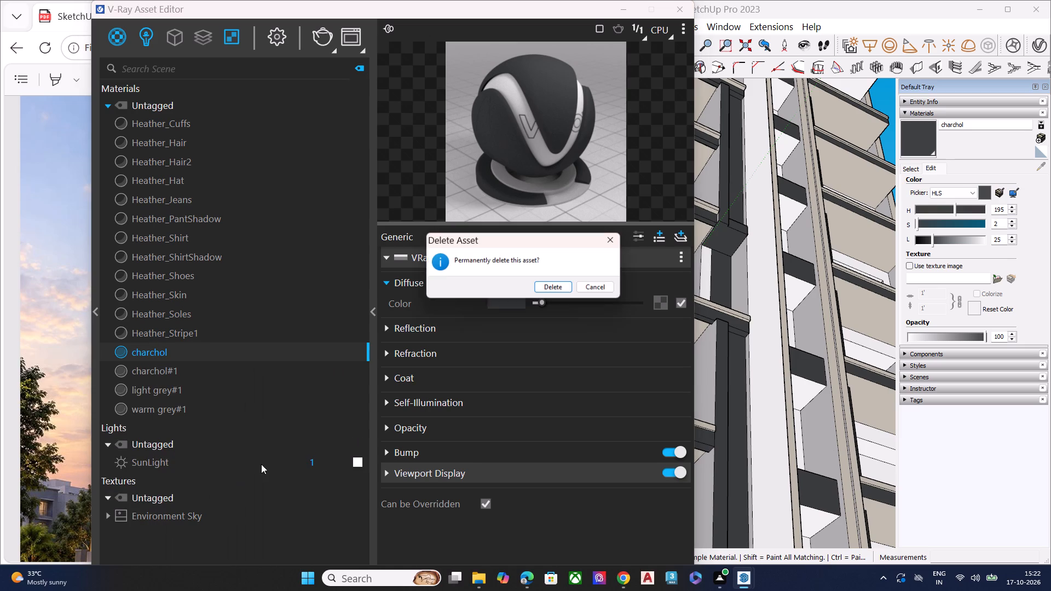
left_click(555, 291)
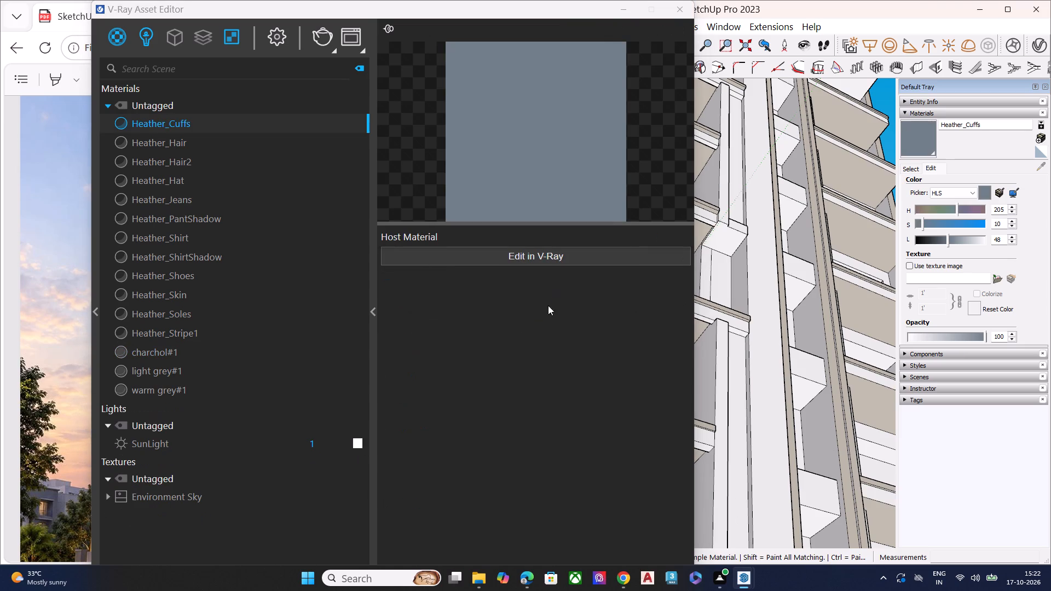
Duplicate the charchol#1 material to serve as the base for a lighter charcoal.
scroll(156, 375, "up", 2)
left_click(164, 353)
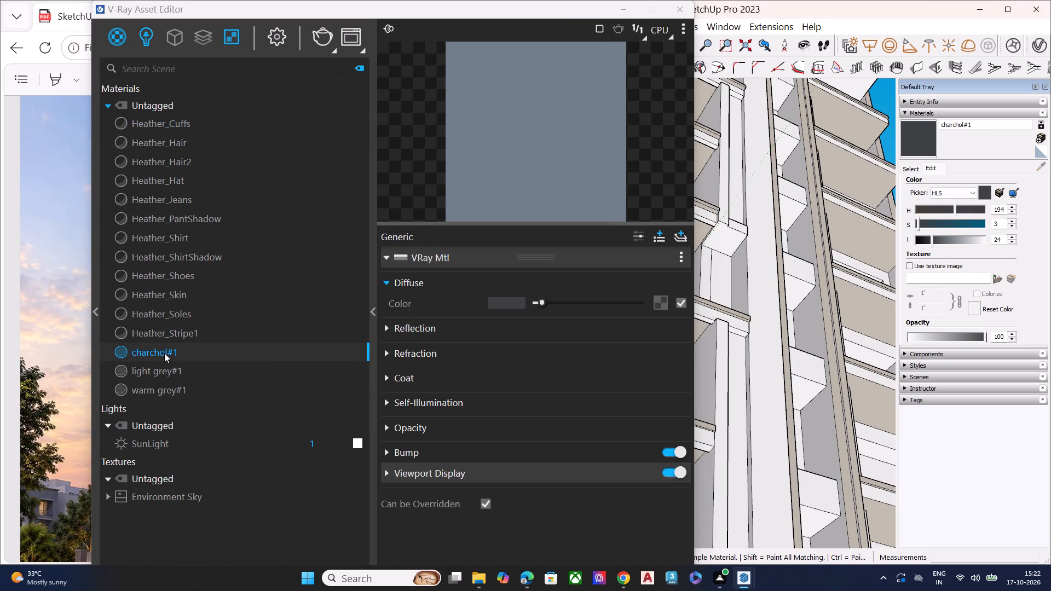
right_click(164, 353)
left_click(204, 464)
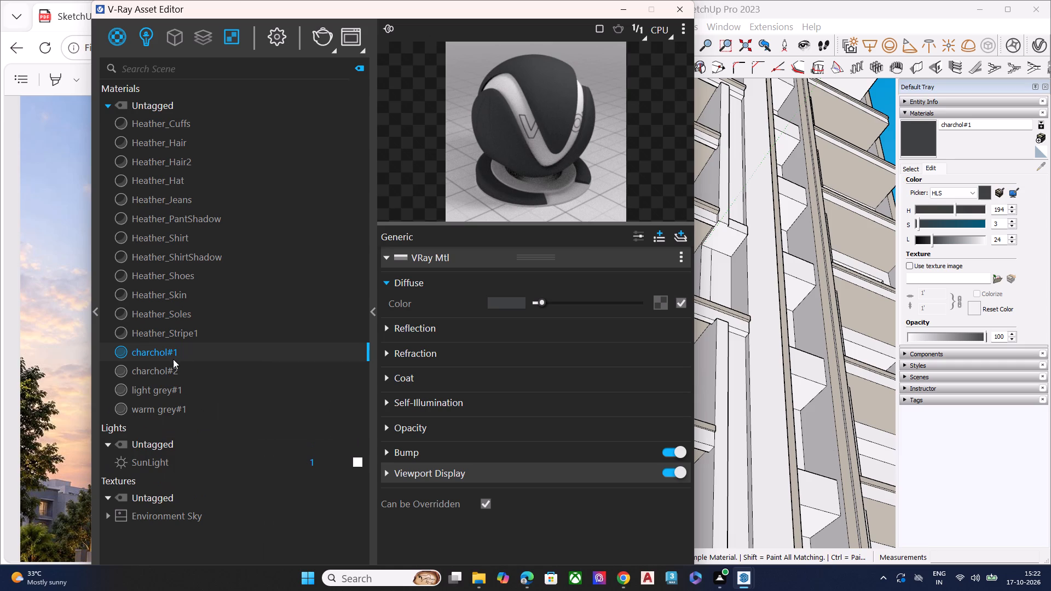
Lighten the diffuse colour of charchol#2 to a mid grey of RGB 133, 139, 141.
left_click(173, 368)
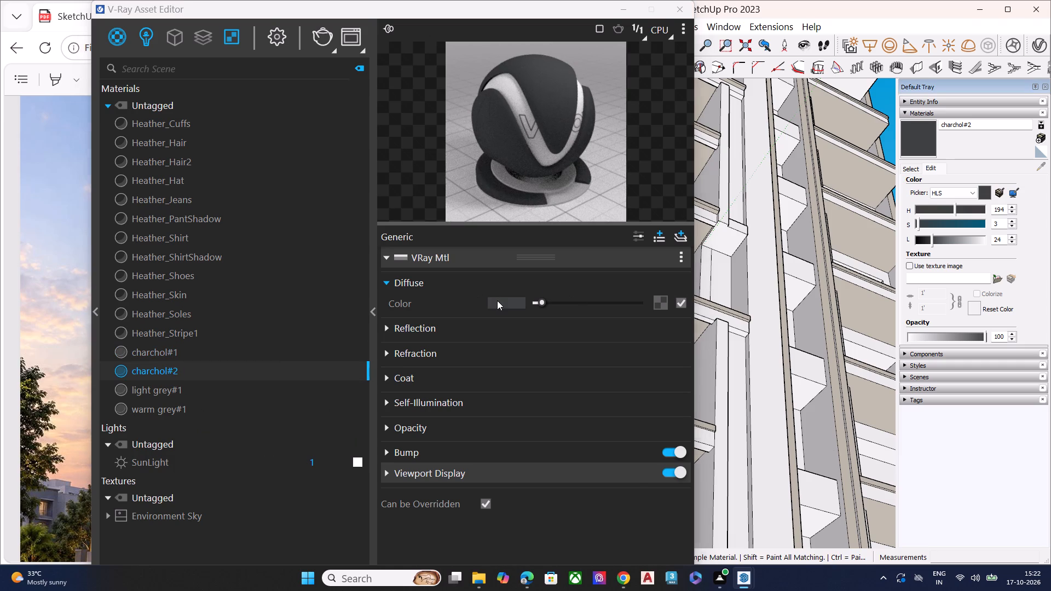
left_click(497, 300)
left_click_drag(576, 7, 384, 471)
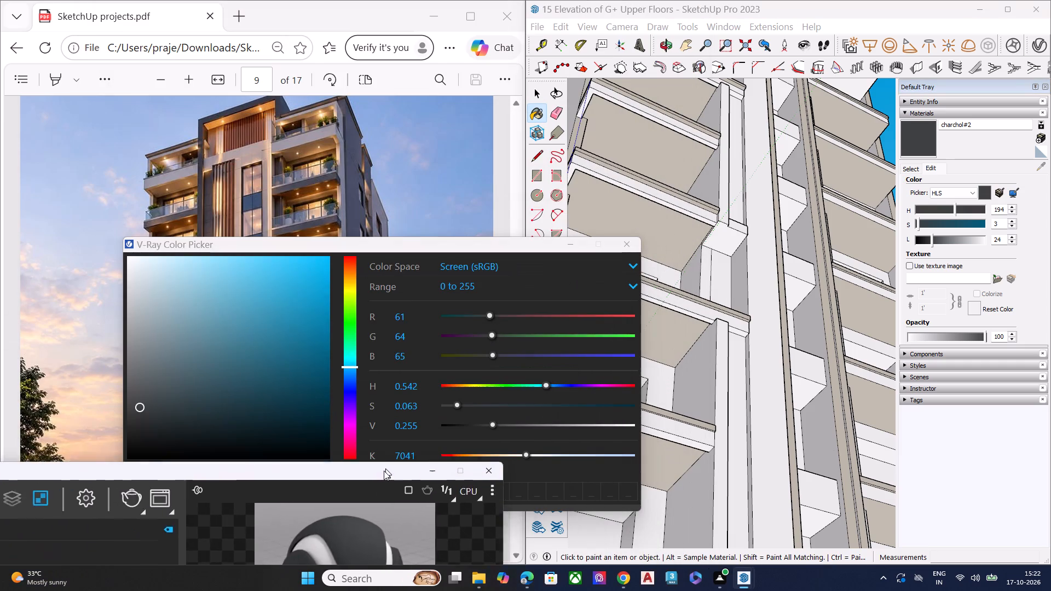
left_click_drag(384, 471, 523, 0)
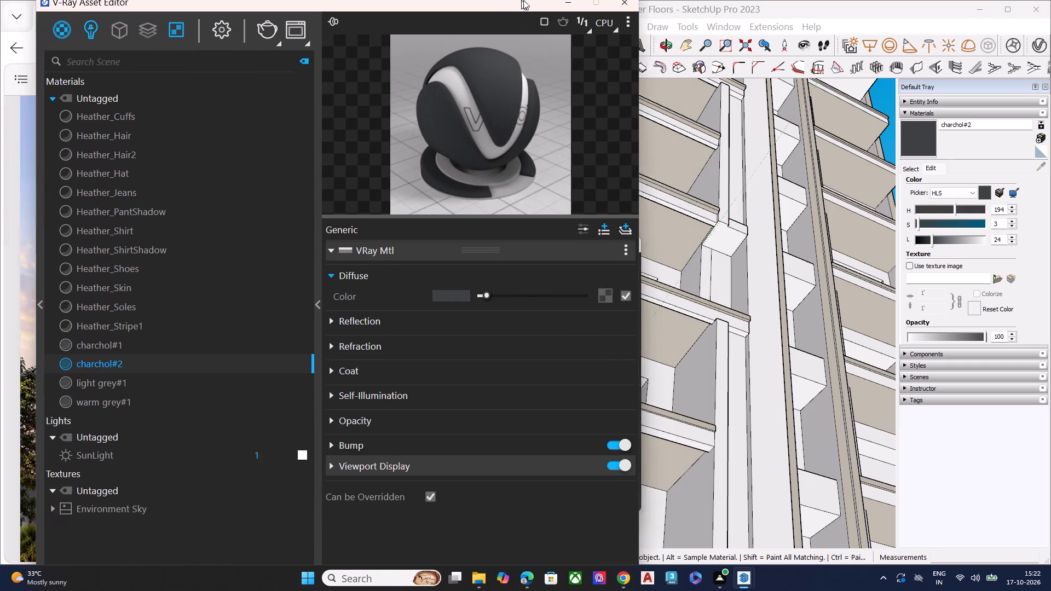
left_click_drag(523, 0, 546, 1)
left_click(472, 300)
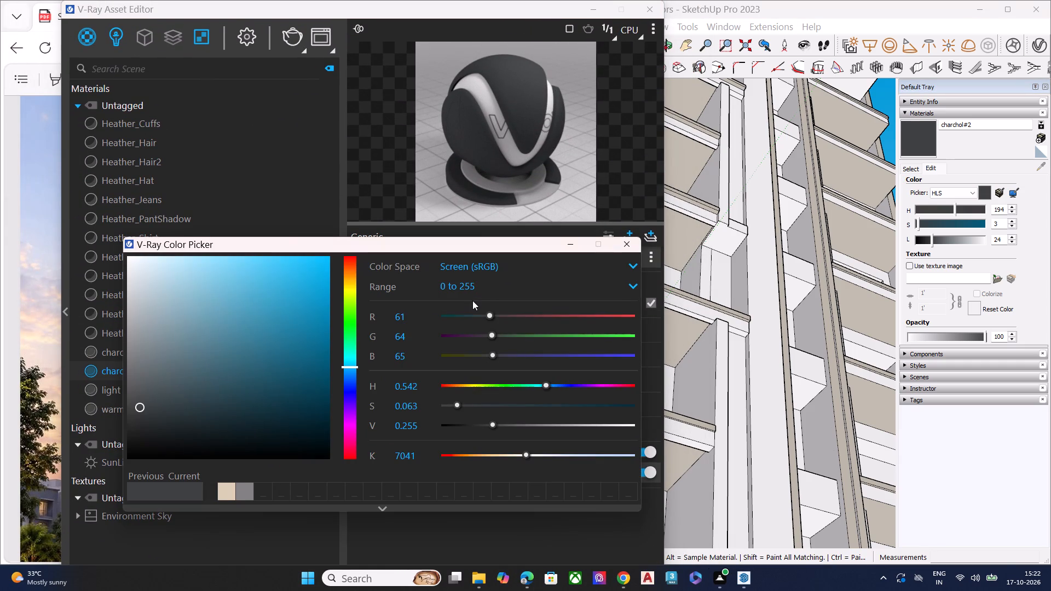
left_click_drag(140, 402, 137, 356)
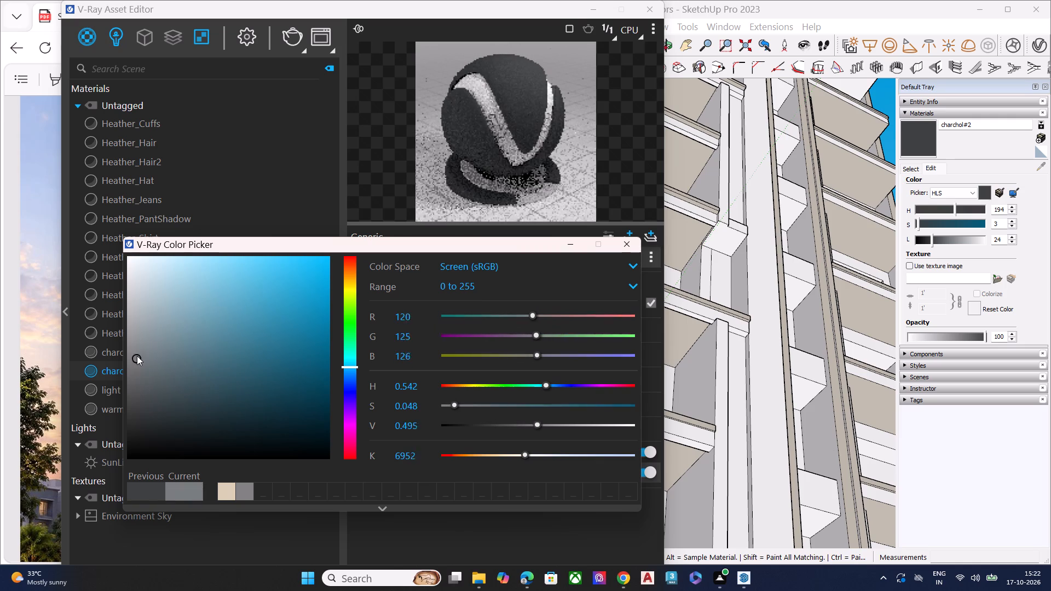
left_click_drag(137, 356, 138, 345)
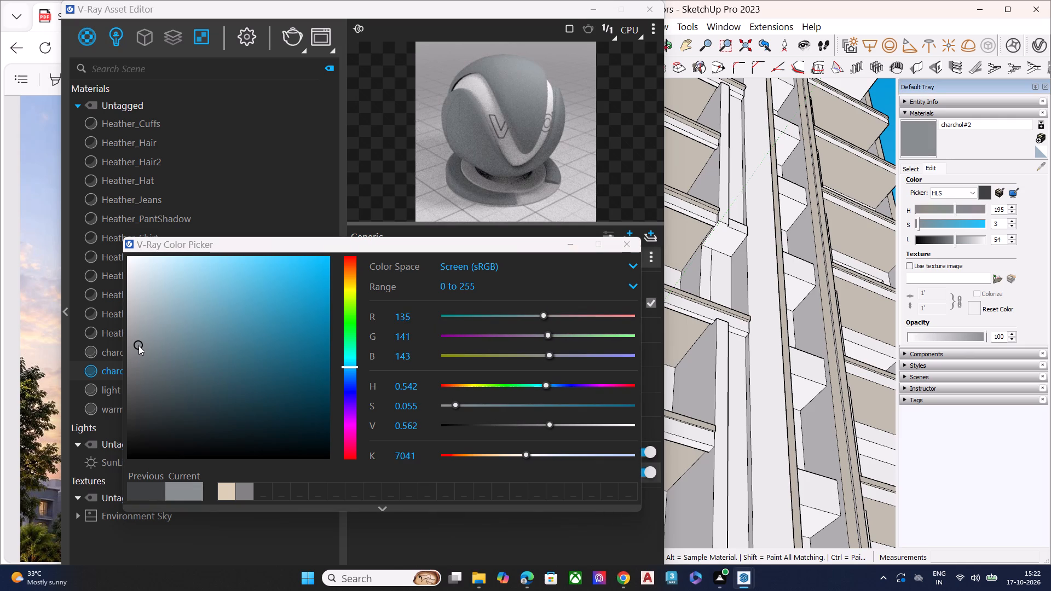
left_click_drag(138, 345, 138, 347)
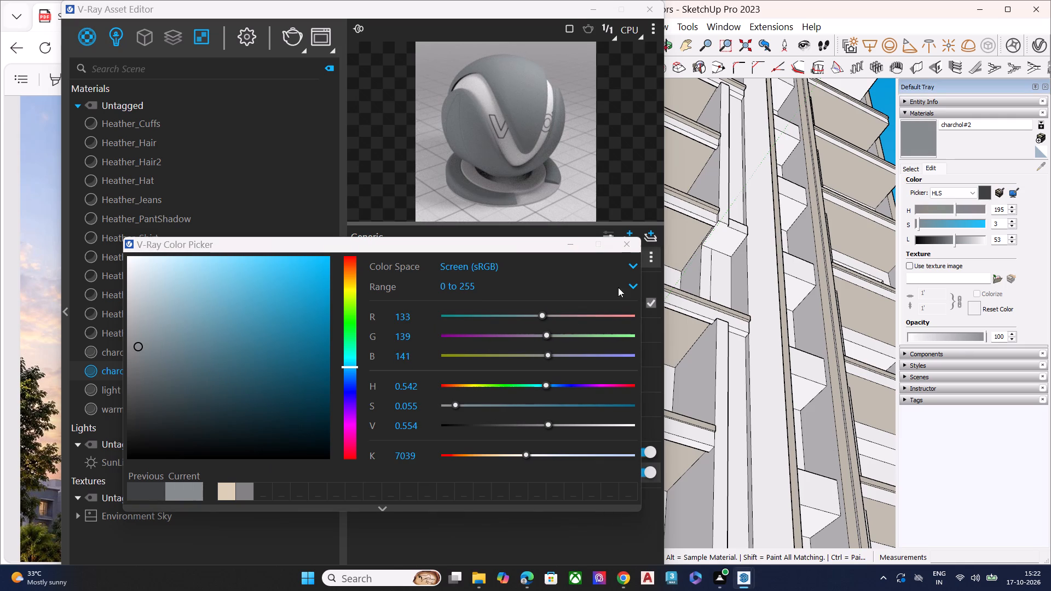
left_click(627, 246)
Rename the charchol#2 material as lite charchole and return to the model.
right_click(189, 363)
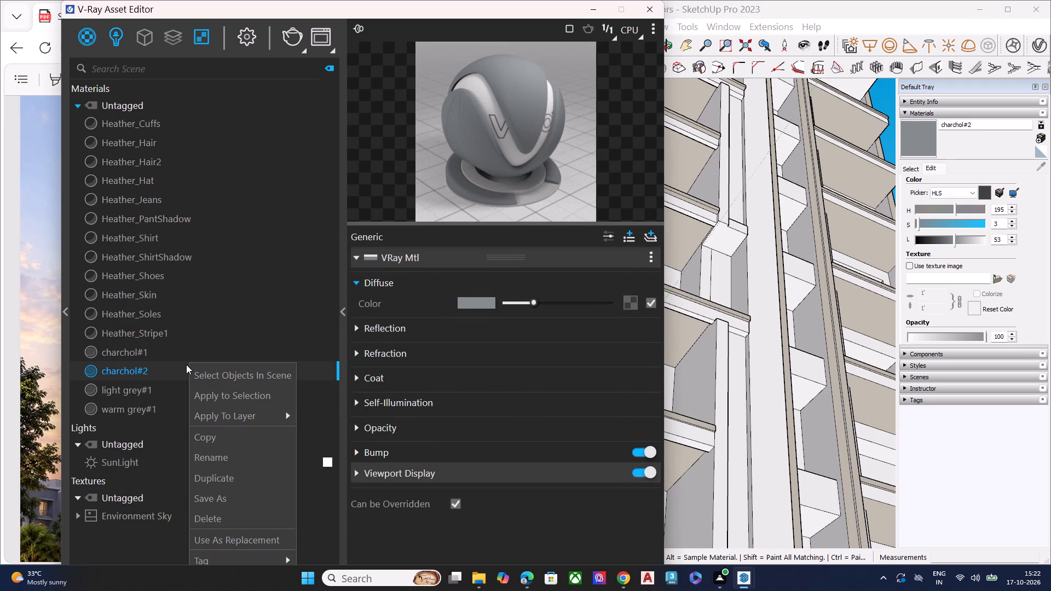
left_click(240, 460)
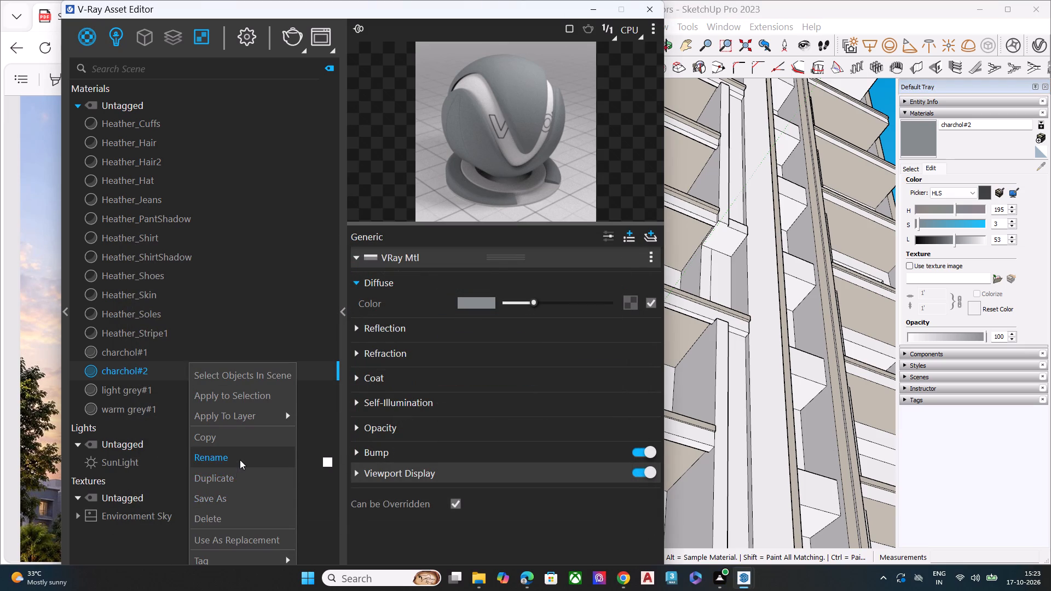
key("BackSpace")
key("BackSpace")
key("BackSpace")
key("BackSpace")
key("BackSpace")
key("BackSpace")
key("BackSpace")
key("BackSpace")
key("BackSpace")
key("BackSpace")
key("BackSpace")
key("BackSpace")
key("BackSpace")
key("BackSpace")
key("BackSpace")
key("BackSpace")
key("BackSpace")
key("BackSpace")
key("BackSpace")
key("BackSpace")
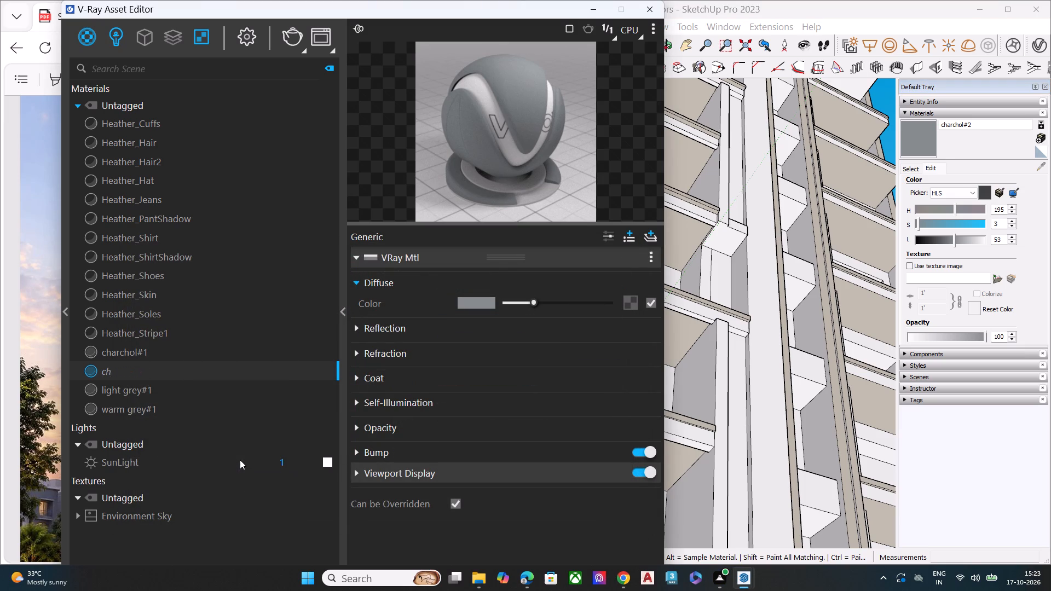
type("lite")
key("space")
type("charc")
type("hole")
key("Return")
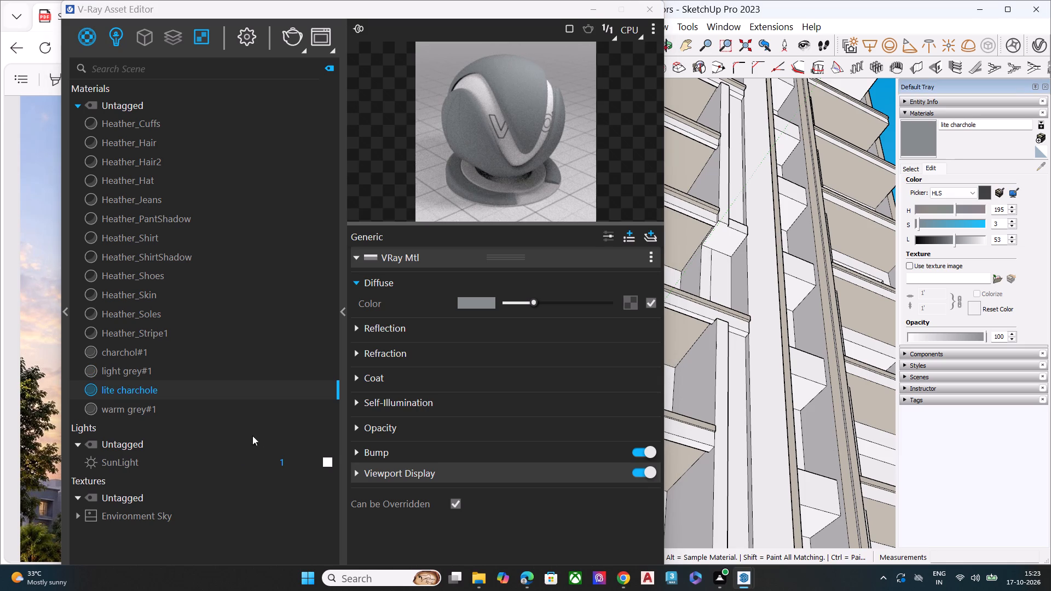
left_click(178, 390)
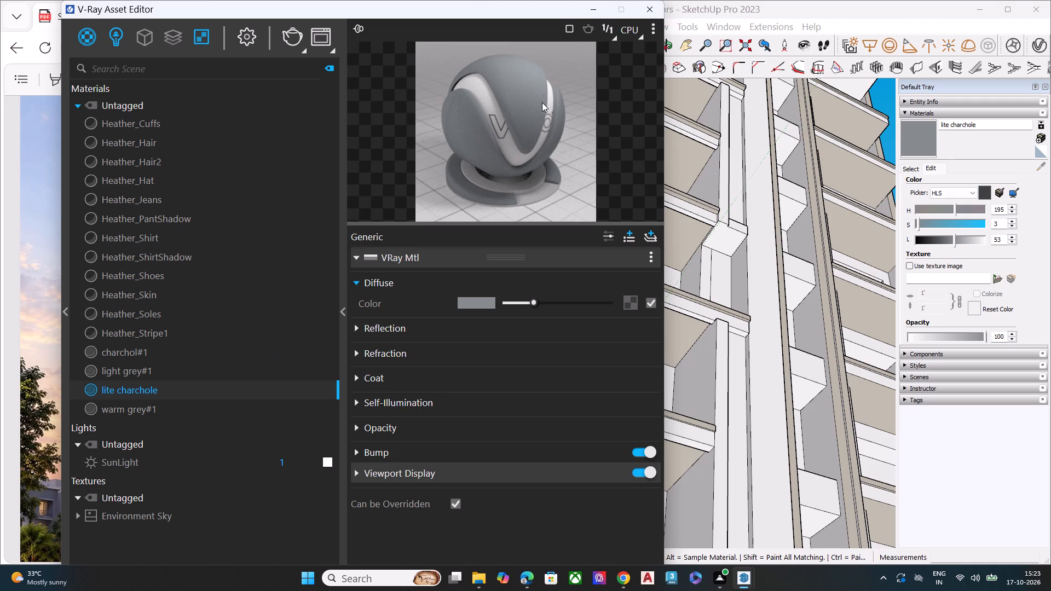
left_click(594, 12)
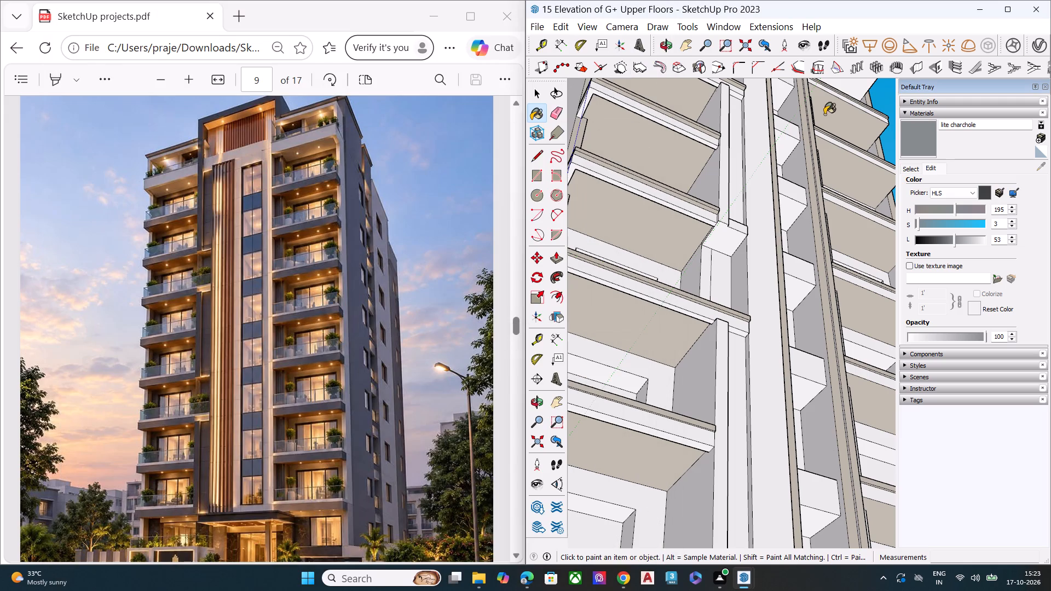
Paint the front, side and underside edges of the first left-column balcony slab below the beige top band with lite charchole.
left_click(930, 140)
left_click(911, 137)
scroll(570, 277, "down", 5)
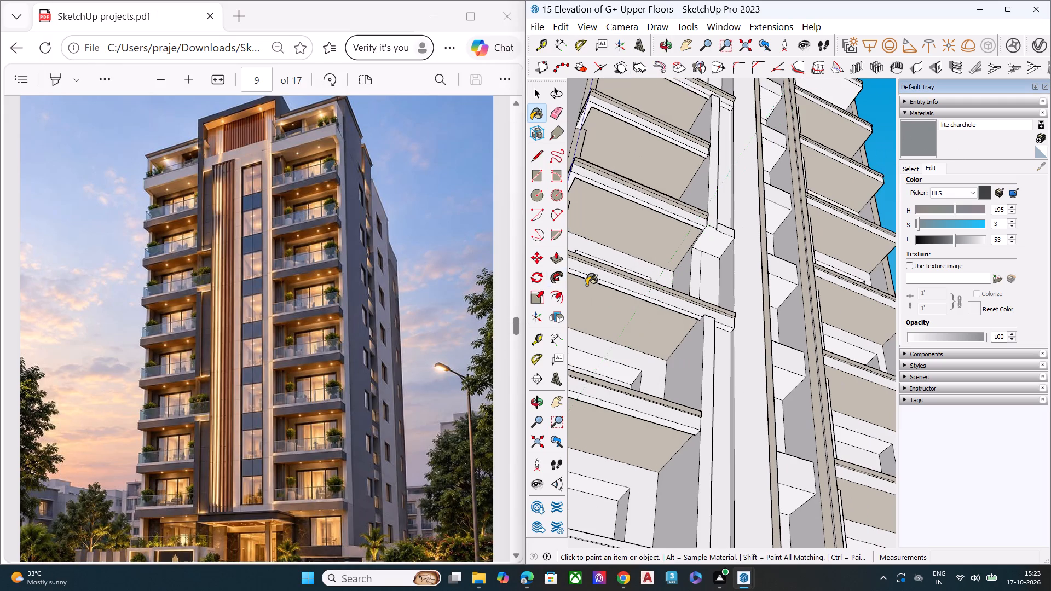
scroll(764, 256, "down", 9)
middle_click_drag(804, 292, 707, 436)
scroll(682, 408, "down", 3)
scroll(670, 426, "up", 1)
scroll(669, 427, "down", 2)
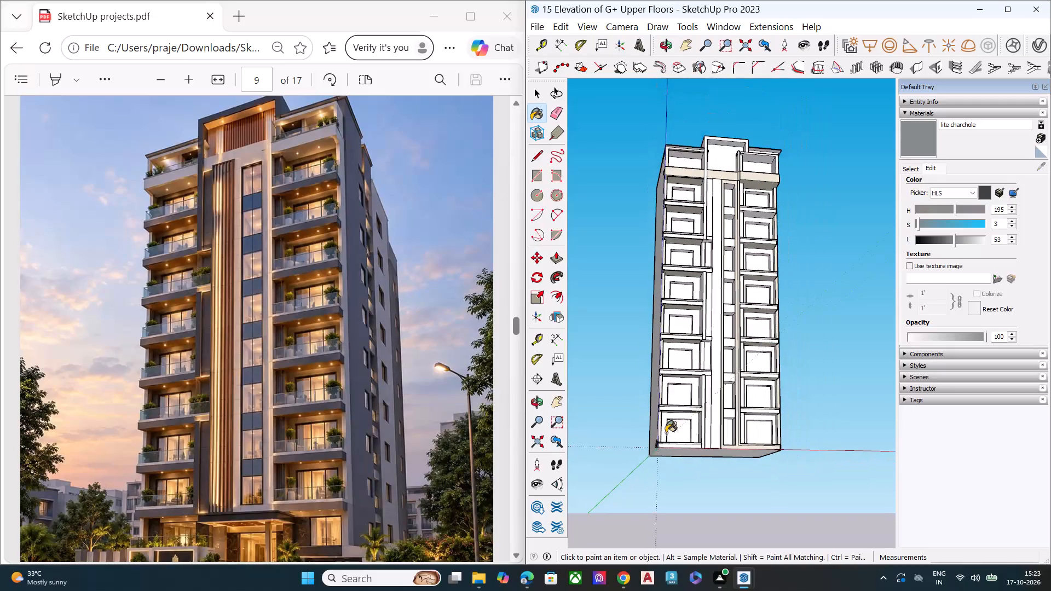
scroll(666, 433, "down", 1)
middle_click_drag(700, 229, 705, 208)
scroll(705, 212, "up", 2)
scroll(705, 208, "down", 1)
scroll(705, 208, "up", 1)
scroll(705, 208, "down", 1)
scroll(705, 207, "up", 5)
scroll(625, 185, "up", 6)
scroll(625, 185, "down", 1)
scroll(625, 185, "up", 6)
middle_click_drag(691, 231, 734, 177)
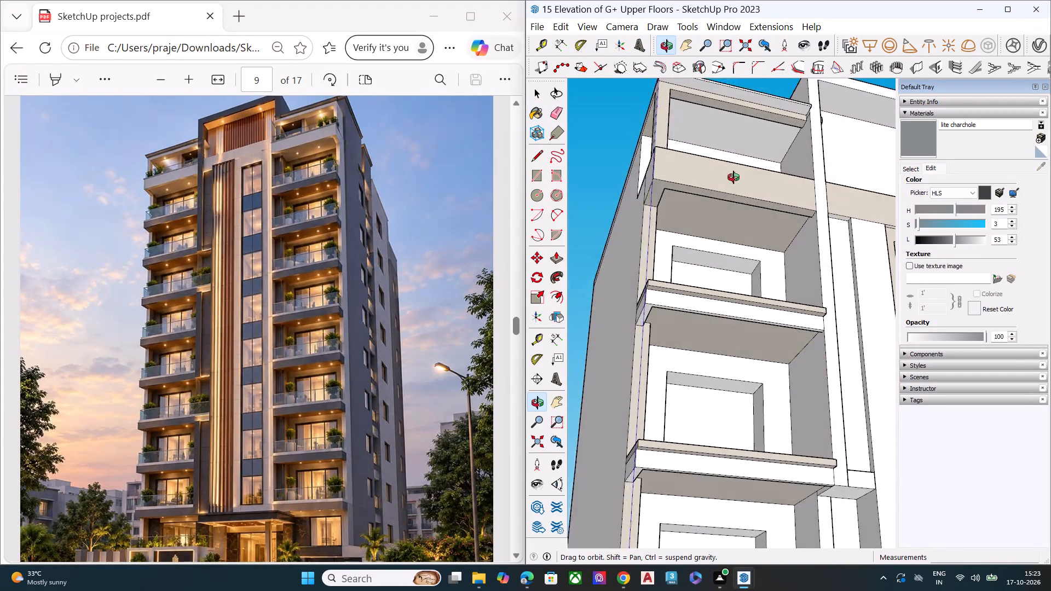
middle_click_drag(734, 177, 798, 202)
scroll(734, 280, "up", 2)
scroll(709, 288, "down", 1)
scroll(705, 289, "up", 6)
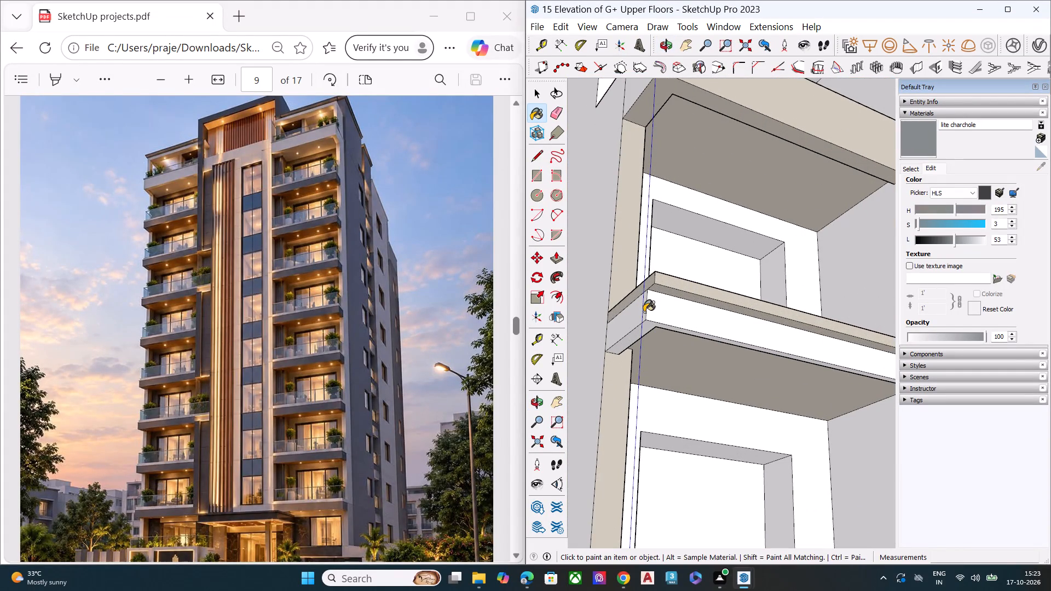
left_click(632, 313)
left_click(670, 312)
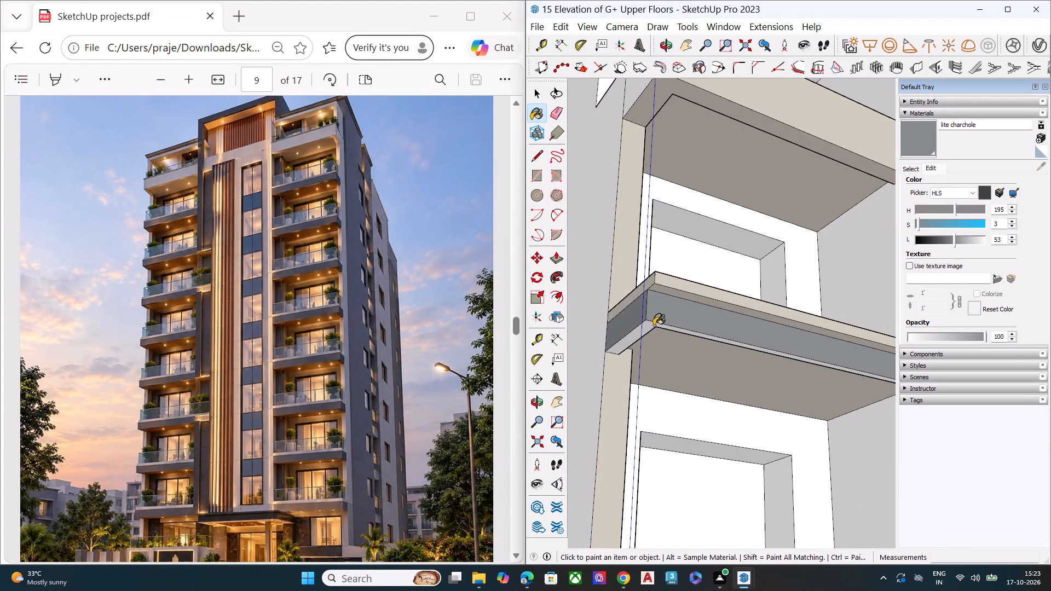
middle_click_drag(651, 315, 659, 193)
scroll(659, 193, "up", 6)
left_click(651, 267)
Paint the front, side and underside edges of the second slab down in the left balcony column with lite charchole.
scroll(644, 218, "down", 3)
scroll(644, 218, "up", 1)
scroll(644, 218, "down", 2)
scroll(644, 218, "up", 1)
scroll(644, 218, "down", 5)
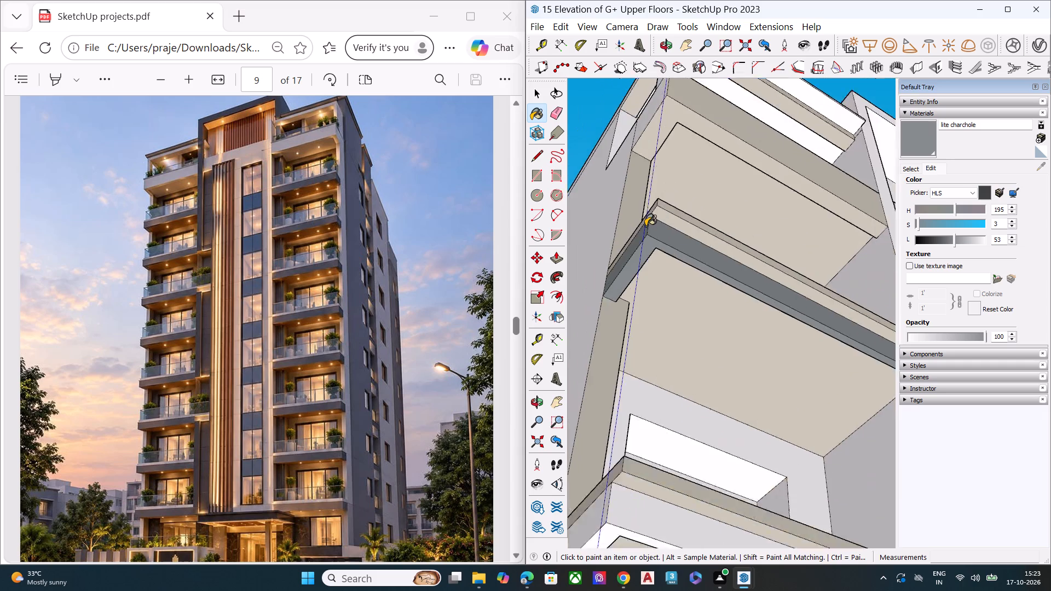
scroll(645, 226, "down", 11)
scroll(634, 341, "up", 1)
scroll(633, 343, "down", 1)
scroll(633, 343, "up", 6)
left_click(628, 343)
left_click(642, 337)
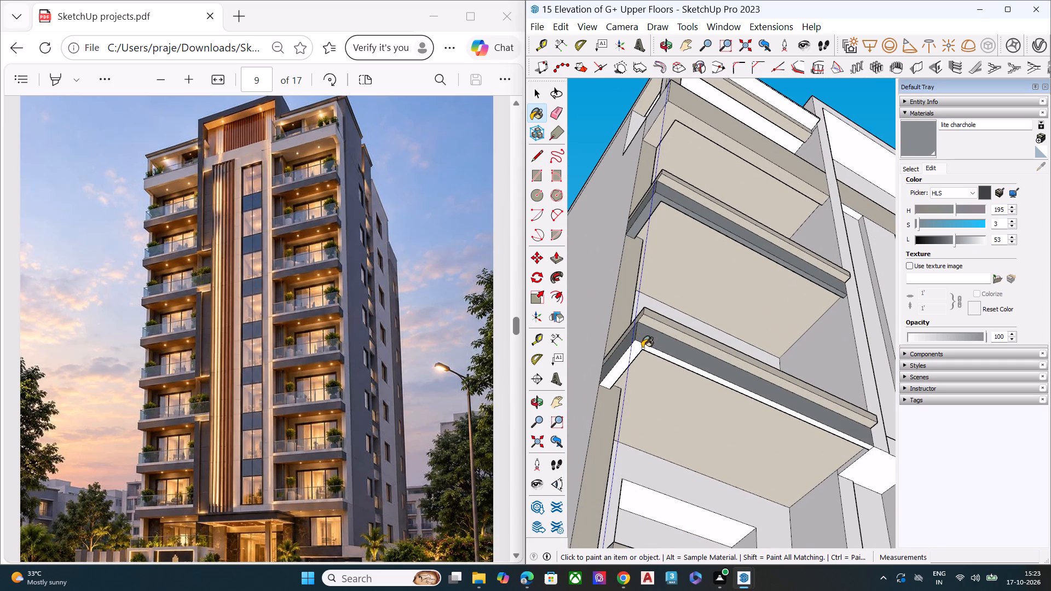
left_click(636, 348)
Paint the third left-column balcony slab's front, side and underside edges with lite charchole.
scroll(646, 289, "down", 2)
scroll(646, 289, "up", 1)
scroll(646, 289, "down", 5)
scroll(631, 439, "up", 1)
scroll(631, 439, "down", 1)
scroll(631, 439, "up", 6)
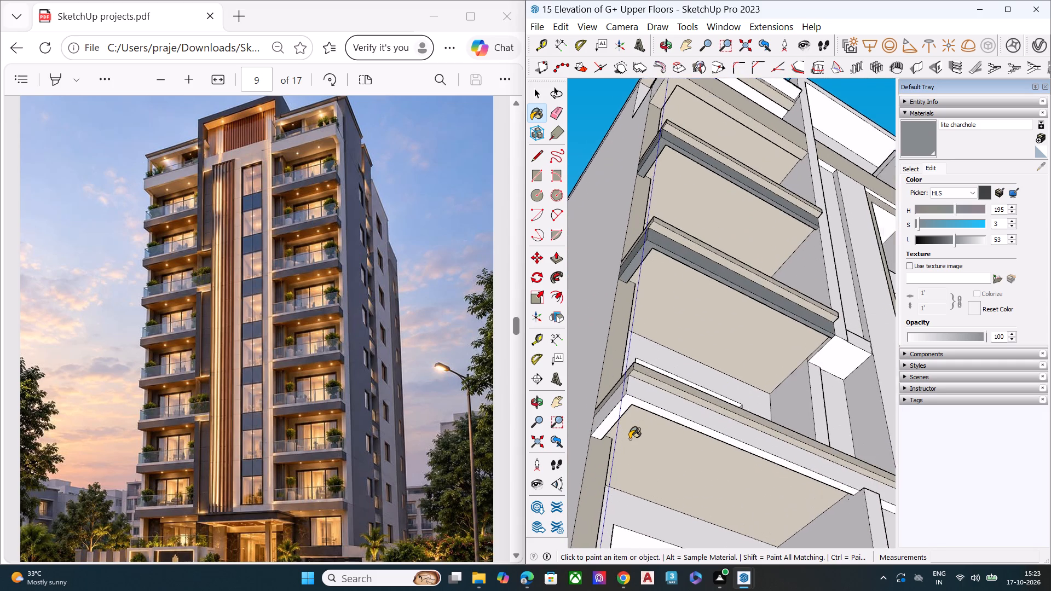
left_click(615, 393)
left_click(632, 387)
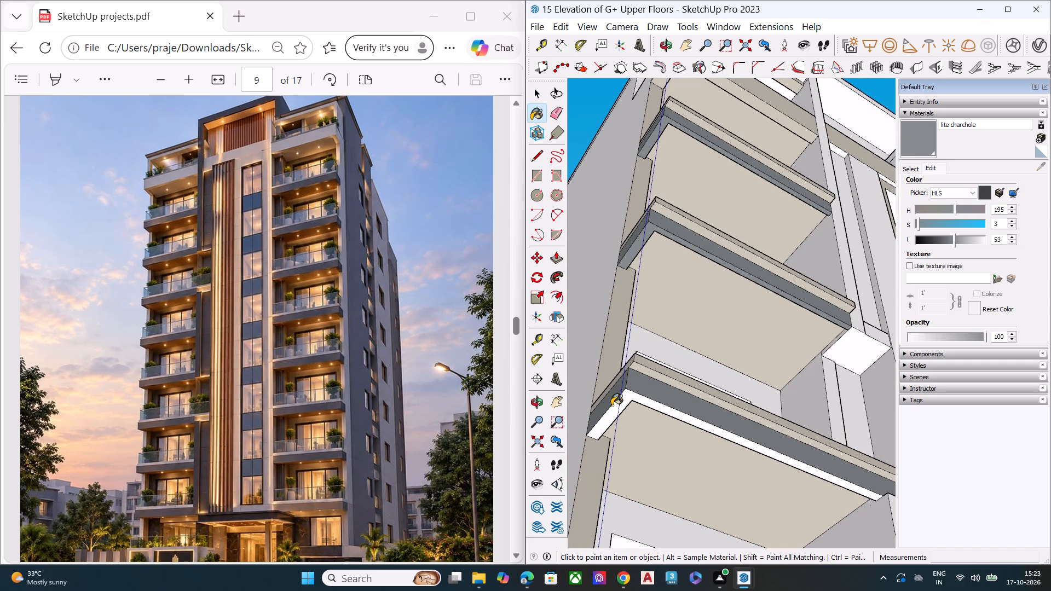
left_click(623, 405)
Paint the fourth left-column balcony slab's front, side and underside edges with lite charchole.
scroll(628, 345, "down", 15)
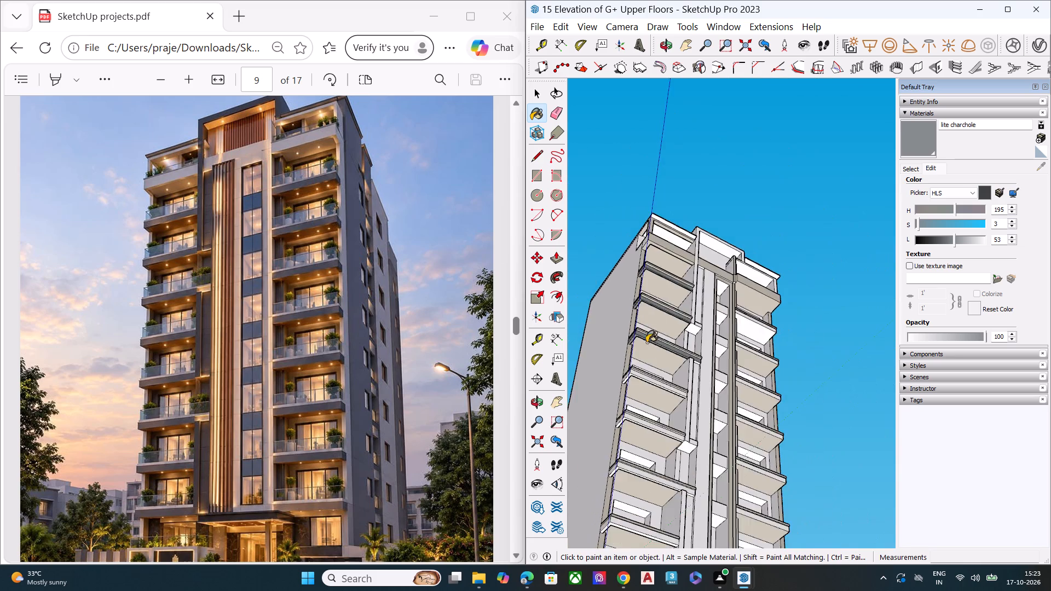
scroll(639, 412, "up", 10)
scroll(618, 343, "up", 6)
left_click(613, 279)
left_click(638, 277)
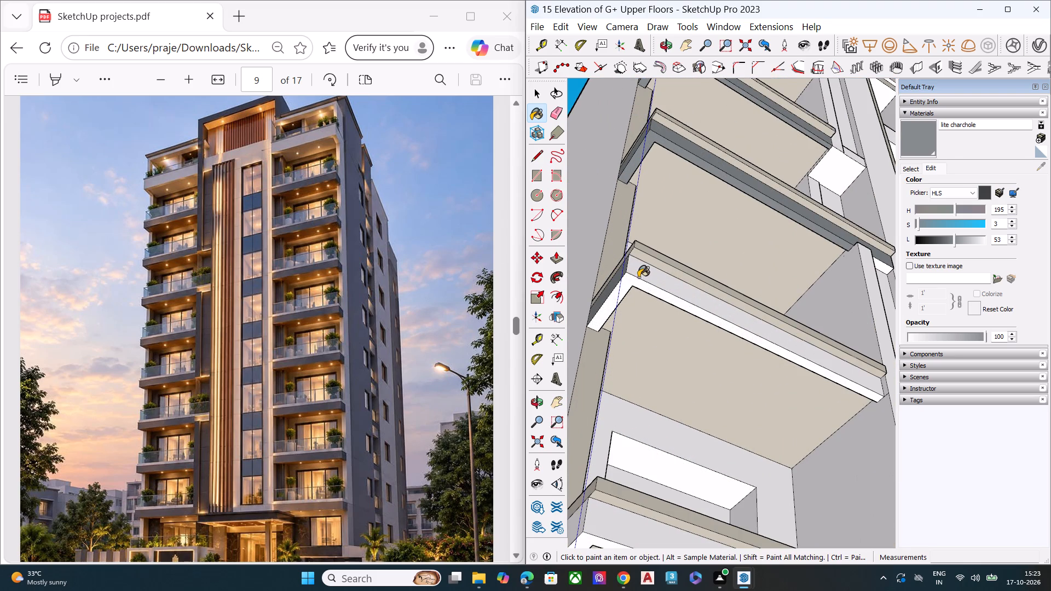
left_click(639, 275)
left_click(622, 285)
Paint the fifth left-column balcony slab's front, side and underside edges with lite charchole.
scroll(632, 282, "down", 9)
scroll(629, 373, "up", 2)
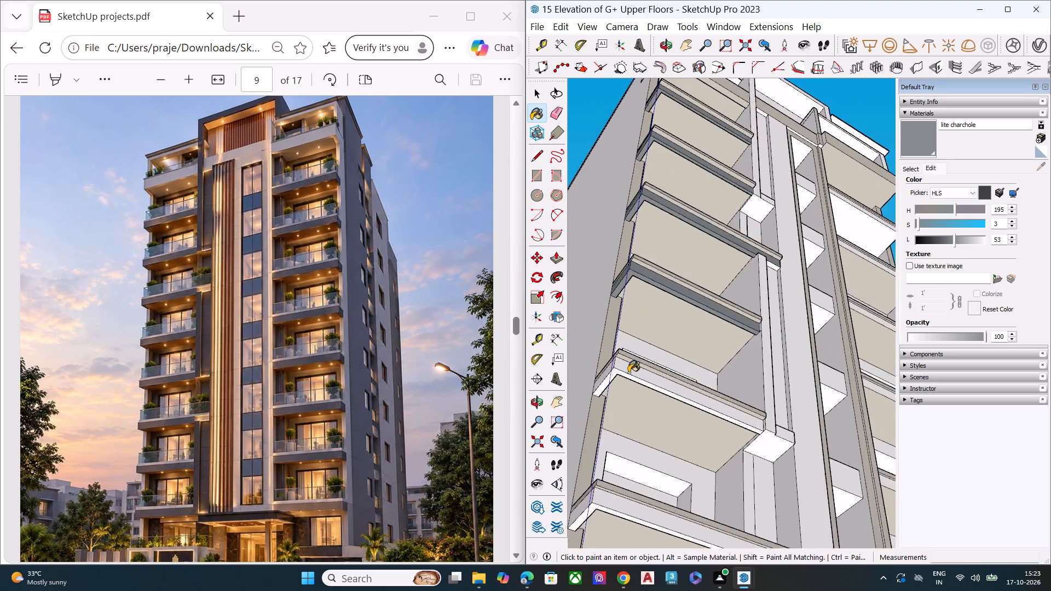
scroll(628, 373, "up", 8)
left_click(593, 360)
left_click(615, 360)
left_click(608, 372)
Paint the sixth left-column balcony slab's front, side and underside edges with lite charchole.
scroll(619, 346, "down", 8)
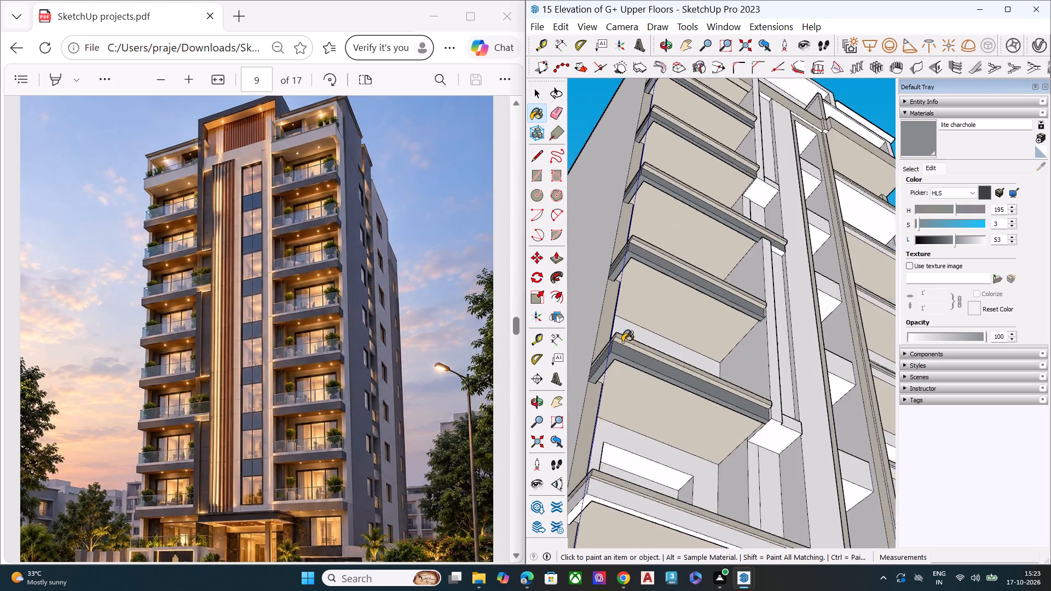
scroll(622, 342, "down", 9)
scroll(619, 393, "up", 9)
scroll(613, 413, "down", 1)
scroll(613, 413, "up", 5)
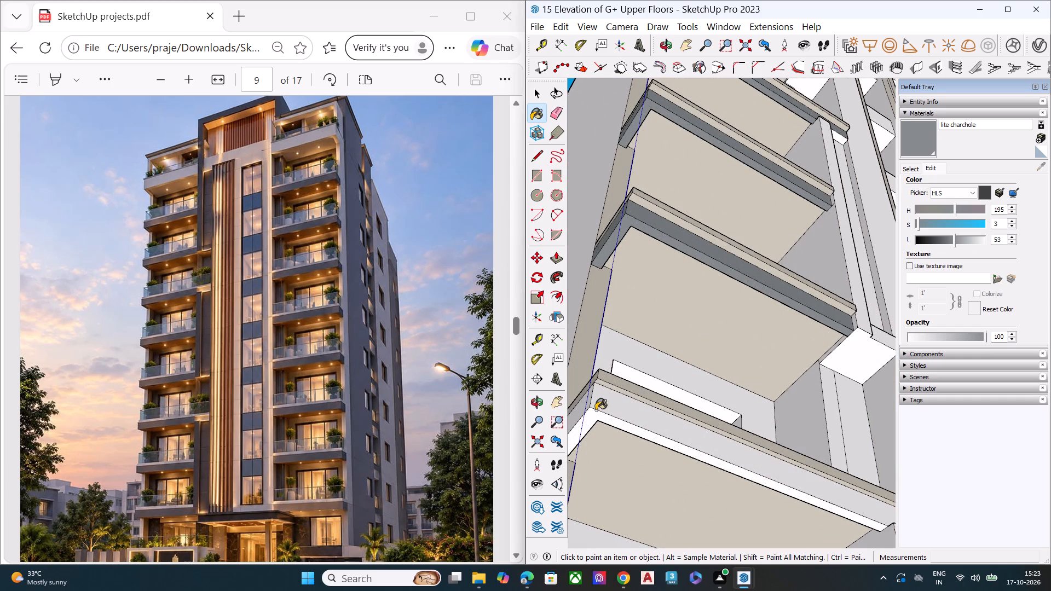
left_click(584, 405)
left_click(603, 393)
left_click(590, 415)
Paint the seventh left-column balcony slab's front, side and underside edges with lite charchole.
scroll(629, 367, "down", 1)
scroll(629, 367, "up", 1)
scroll(629, 367, "down", 6)
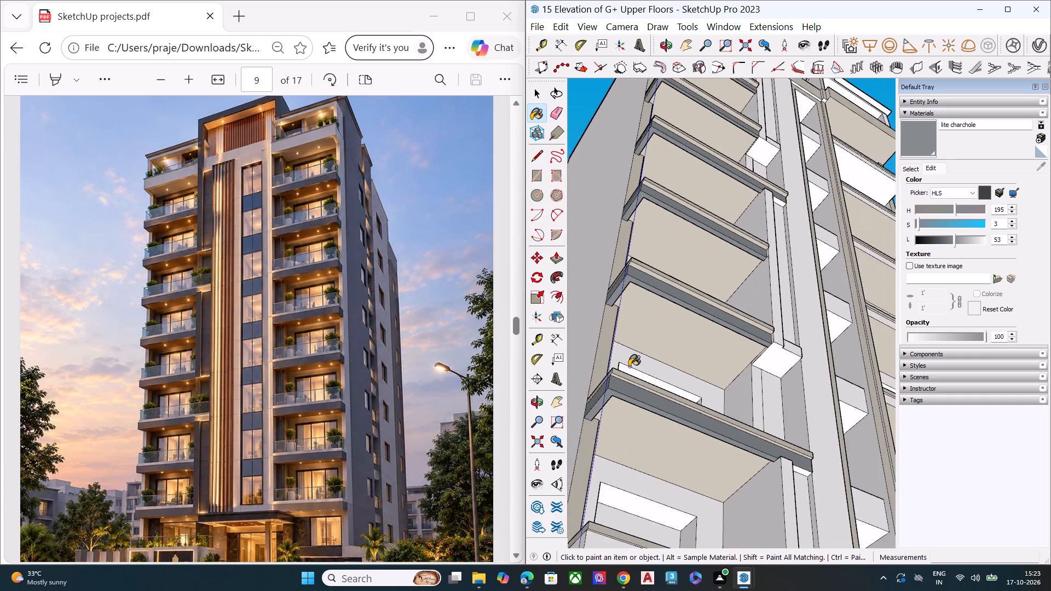
scroll(629, 367, "down", 6)
scroll(605, 463, "up", 14)
left_click(610, 412)
left_click(632, 398)
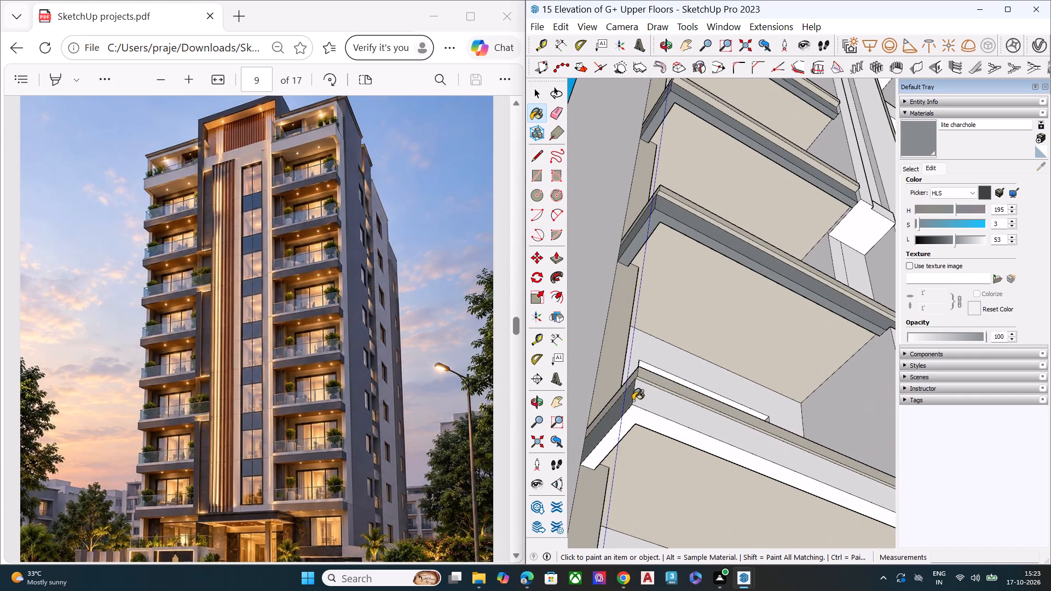
left_click(632, 416)
left_click(657, 398)
Apply lite charchole to the edge faces of the lowest slab in the left balcony column, at the building's base.
scroll(591, 387, "down", 7)
scroll(588, 384, "up", 1)
scroll(589, 383, "down", 8)
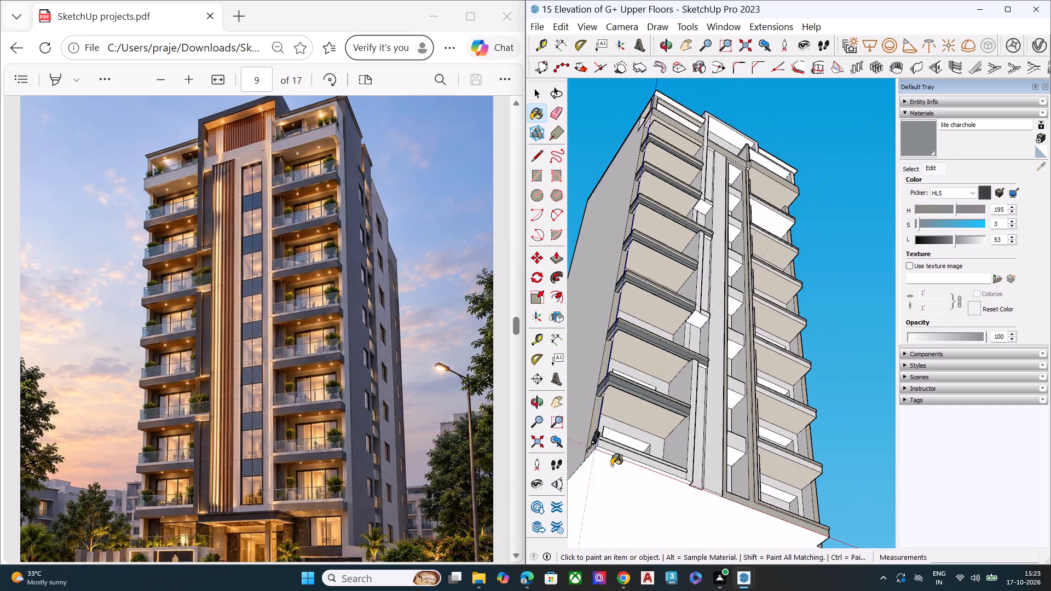
scroll(611, 466, "up", 8)
scroll(583, 427, "up", 2)
scroll(582, 426, "down", 1)
scroll(582, 426, "up", 2)
scroll(582, 426, "down", 1)
scroll(582, 426, "up", 2)
left_click(594, 414)
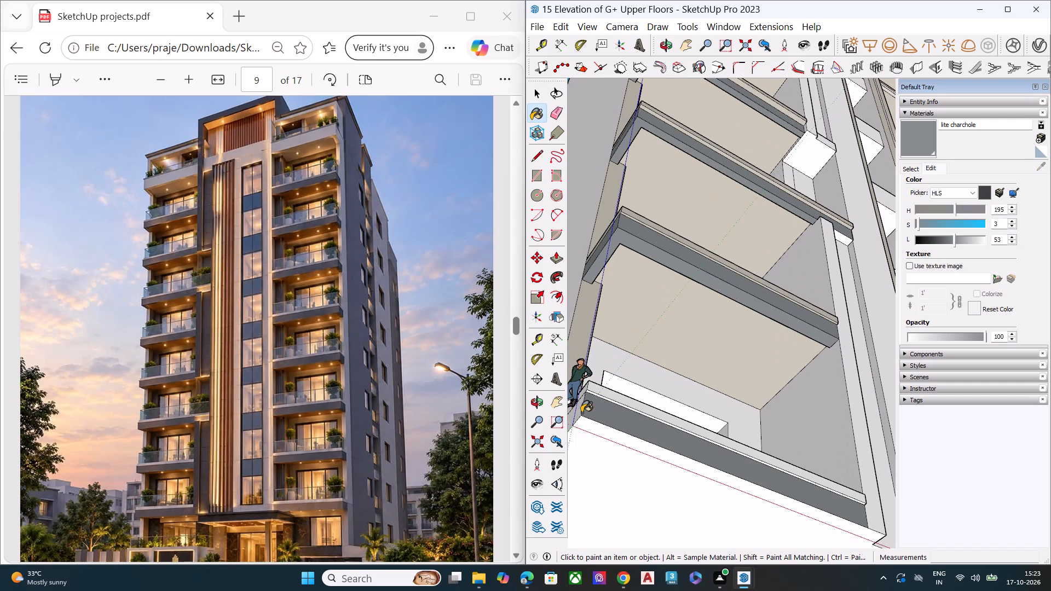
scroll(627, 409, "down", 7)
left_click(609, 418)
scroll(611, 418, "up", 2)
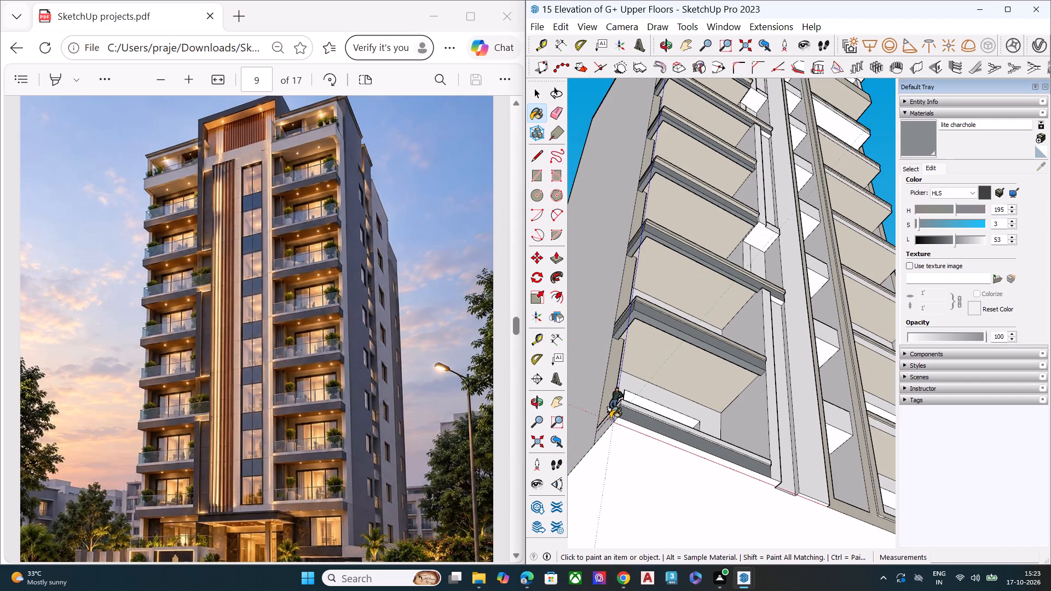
scroll(610, 419, "up", 3)
scroll(607, 421, "down", 1)
scroll(607, 421, "up", 2)
scroll(606, 421, "down", 1)
scroll(606, 421, "up", 4)
left_click(606, 421)
scroll(608, 421, "down", 1)
left_click(613, 426)
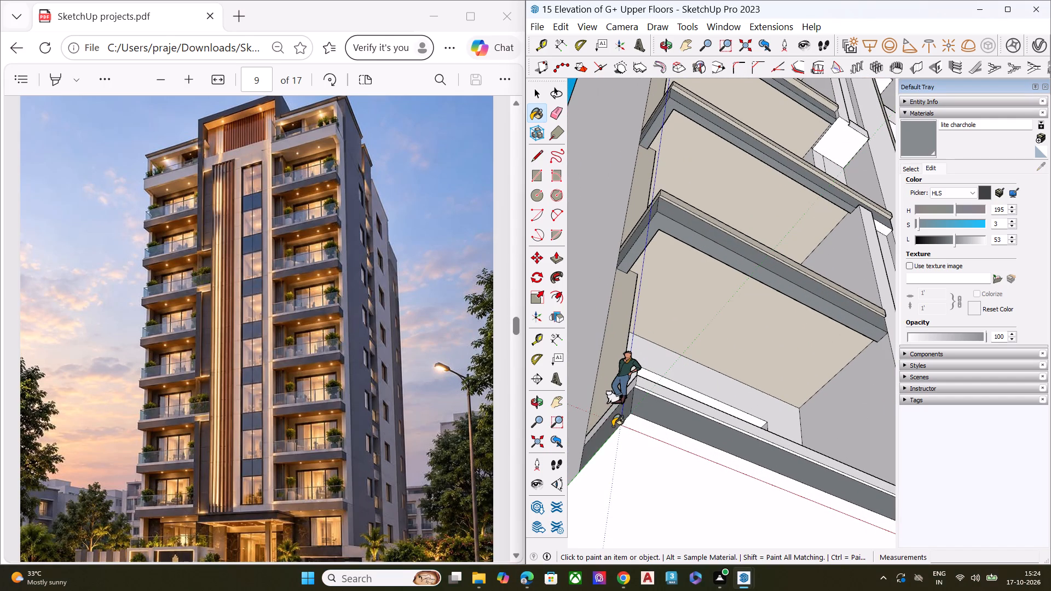
Paint the right side elevation's front and middle windowed walls and the upper part of its rear strip with lite charchole.
scroll(613, 427, "down", 1)
scroll(613, 427, "up", 2)
scroll(613, 429, "down", 1)
scroll(613, 430, "up", 1)
scroll(621, 441, "down", 3)
middle_click_drag(714, 411, 593, 500)
scroll(688, 392, "down", 7)
middle_click_drag(753, 331, 647, 478)
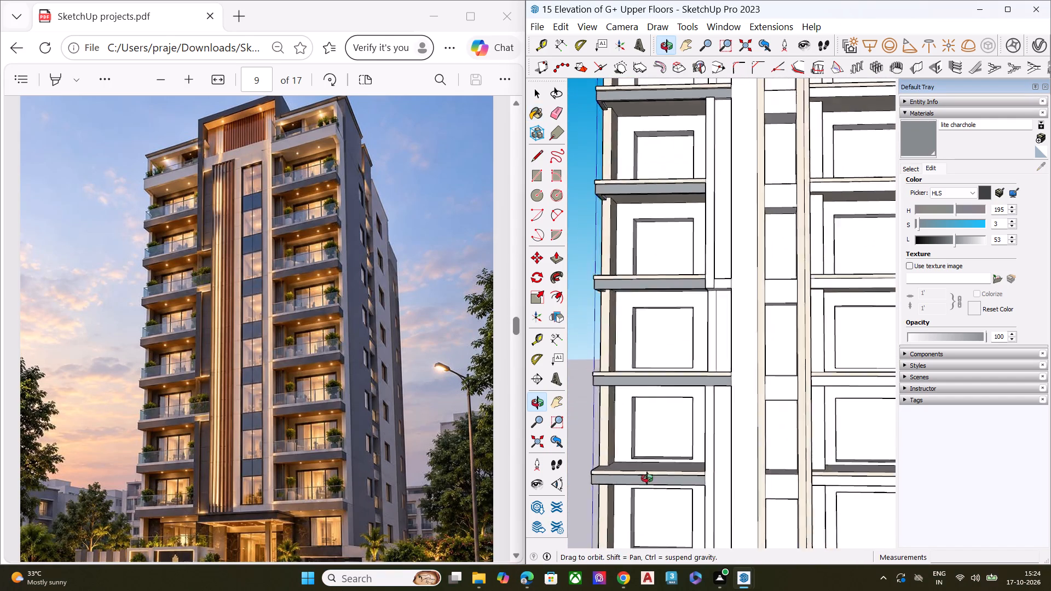
middle_click_drag(647, 478, 586, 484)
scroll(775, 316, "down", 7)
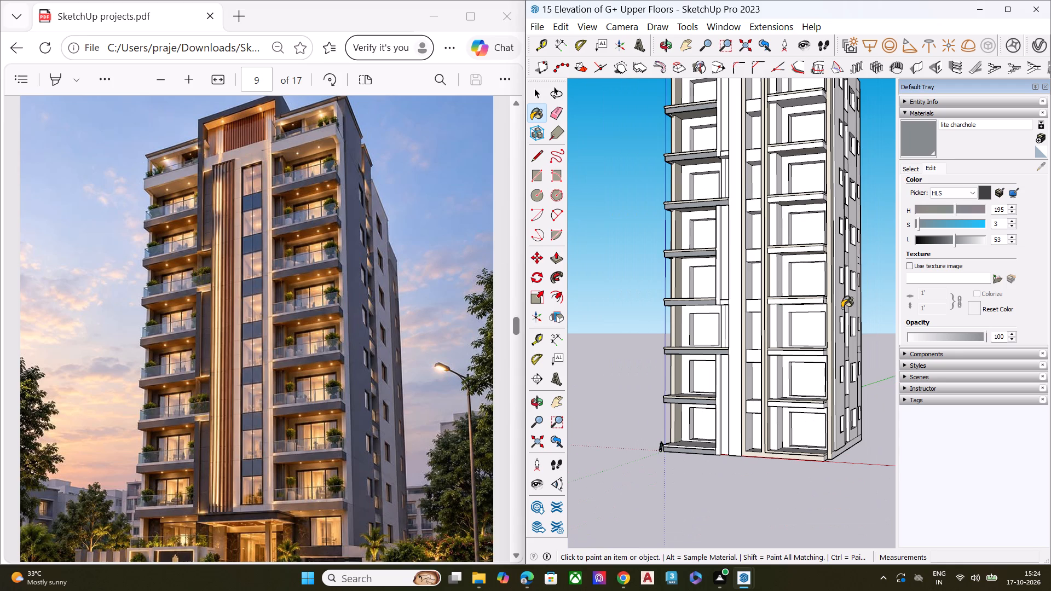
middle_click_drag(842, 297, 665, 344)
scroll(776, 245, "up", 7)
scroll(797, 248, "down", 7)
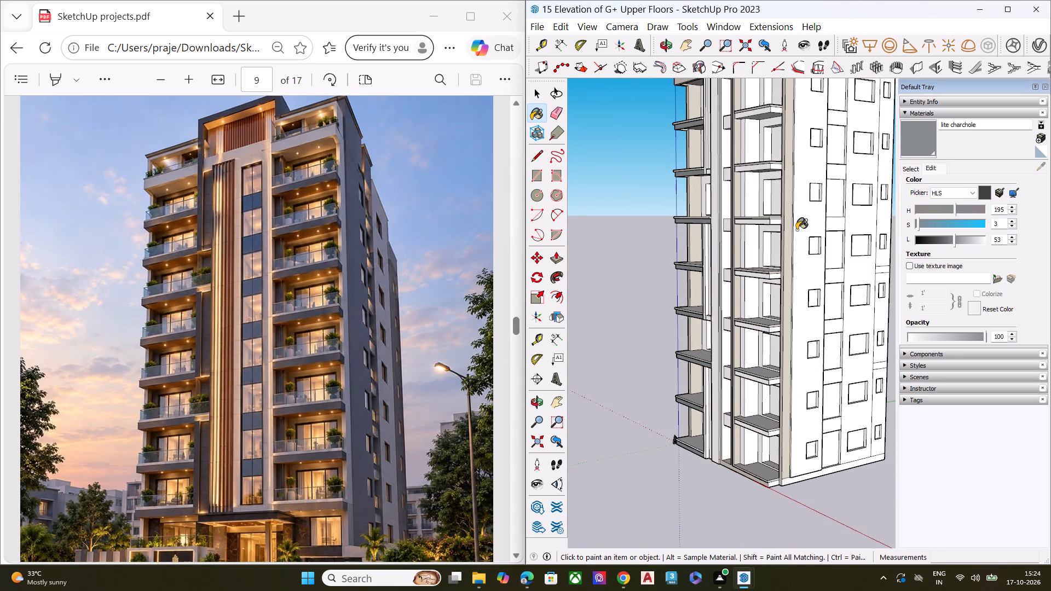
scroll(804, 208, "up", 3)
left_click(802, 213)
scroll(791, 271, "down", 7)
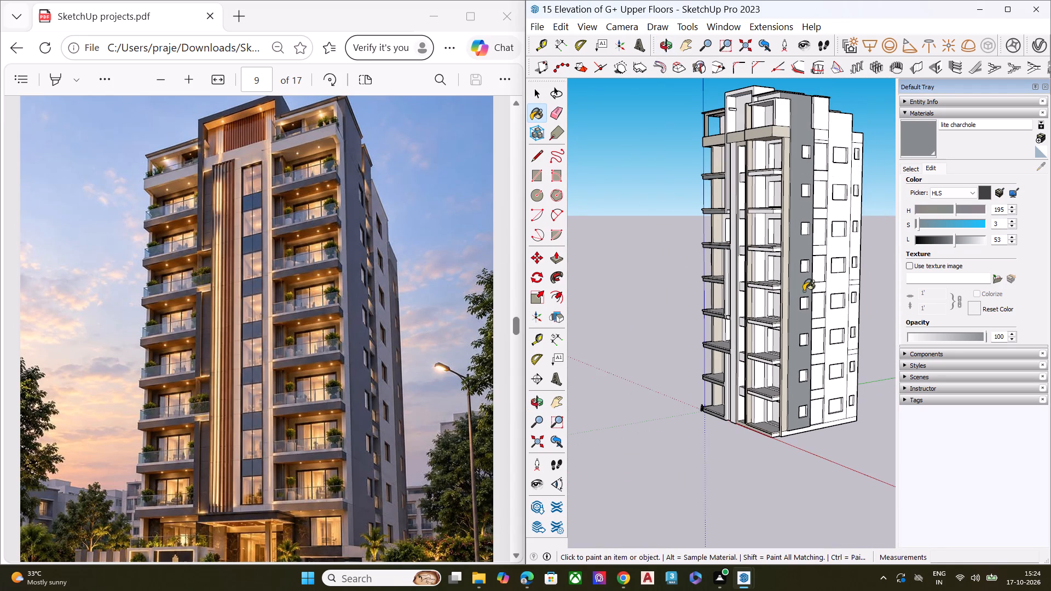
scroll(871, 224, "up", 4)
left_click(851, 250)
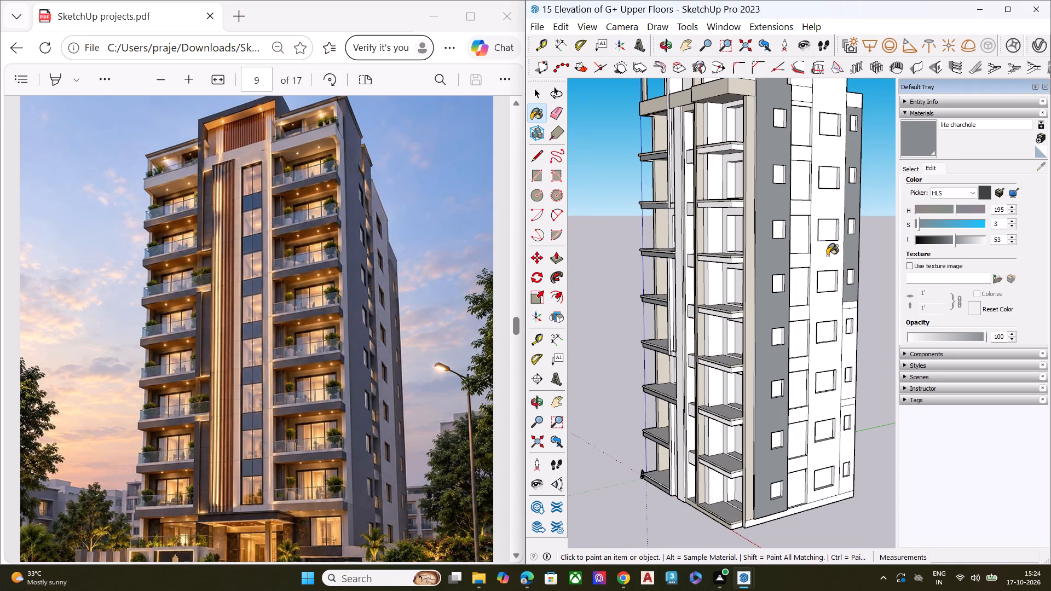
left_click(827, 256)
Paint the remaining wall sections and floor bands of the side elevation's narrow rear strip with lite charchole.
scroll(852, 309, "up", 6)
scroll(852, 309, "down", 1)
scroll(852, 309, "up", 3)
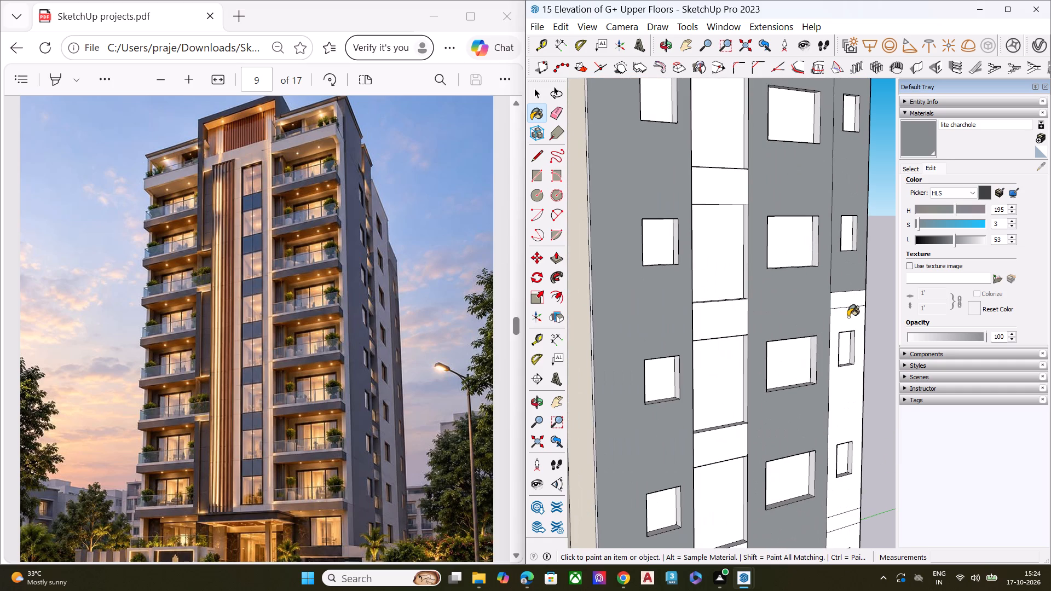
left_click(846, 321)
left_click(852, 302)
scroll(835, 283, "down", 6)
scroll(836, 404, "up", 8)
left_click(840, 442)
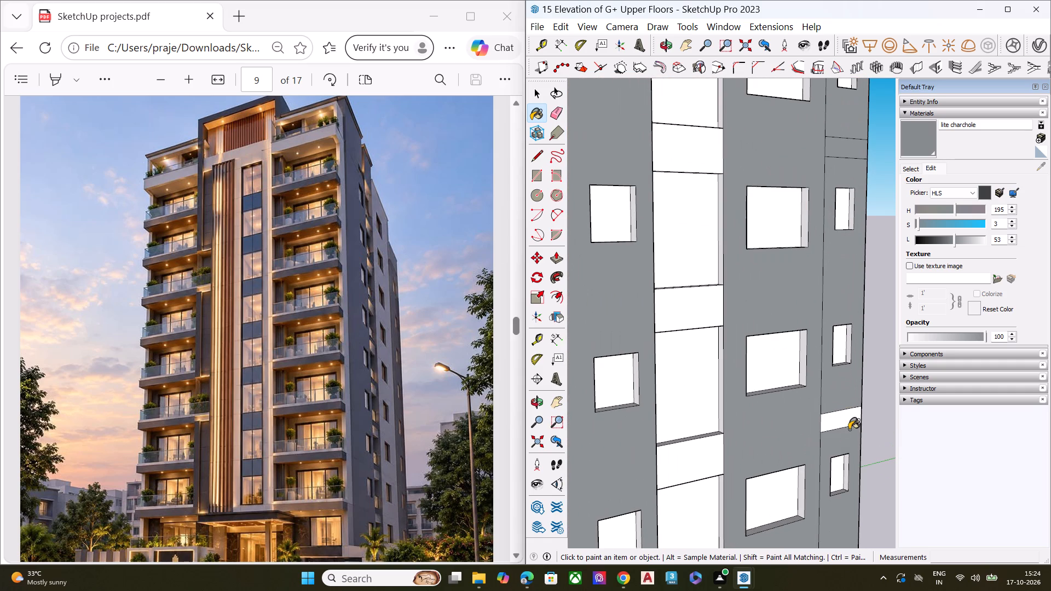
left_click(849, 427)
left_click(851, 414)
Examine the painted slabs, side walls and top floors from several distances against the reference rendering.
scroll(826, 315, "down", 2)
scroll(826, 315, "up", 2)
scroll(826, 315, "down", 11)
scroll(826, 315, "up", 1)
scroll(826, 315, "down", 12)
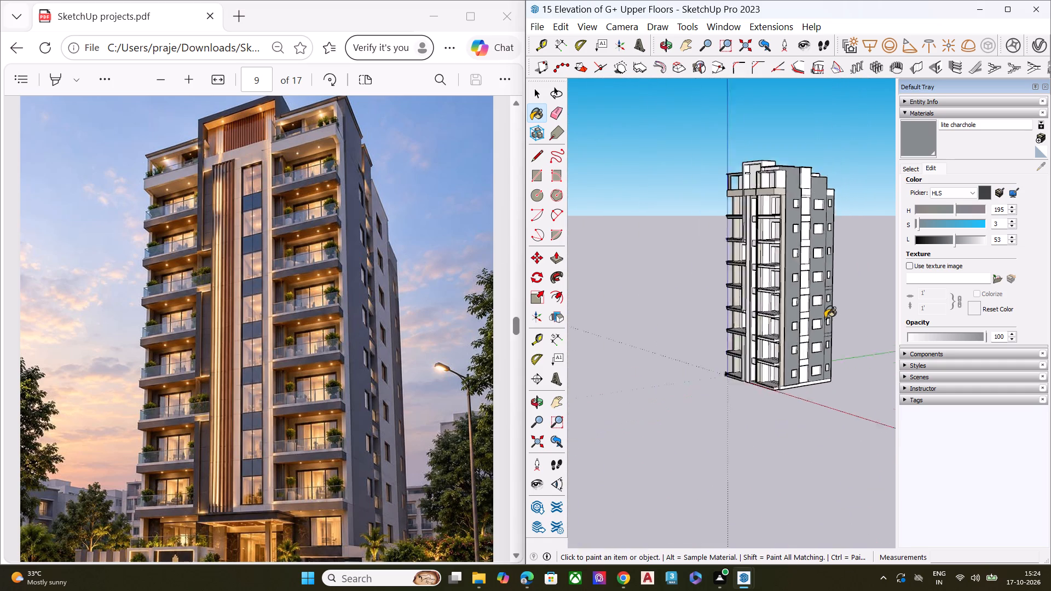
scroll(825, 318, "down", 2)
middle_click_drag(807, 326, 943, 230)
scroll(917, 244, "up", 9)
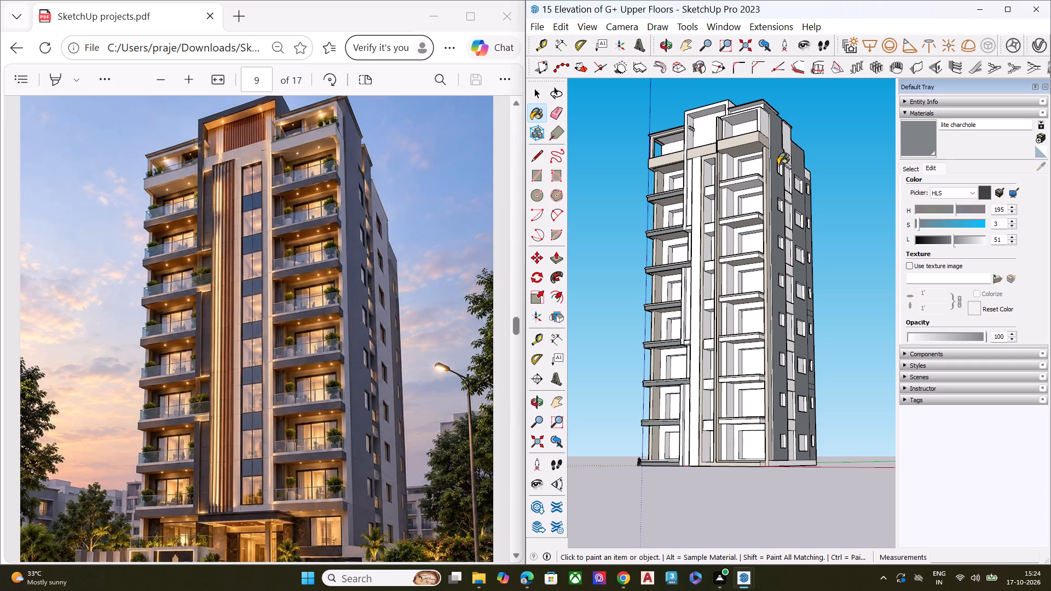
scroll(781, 129, "up", 2)
scroll(779, 124, "down", 1)
scroll(778, 124, "up", 9)
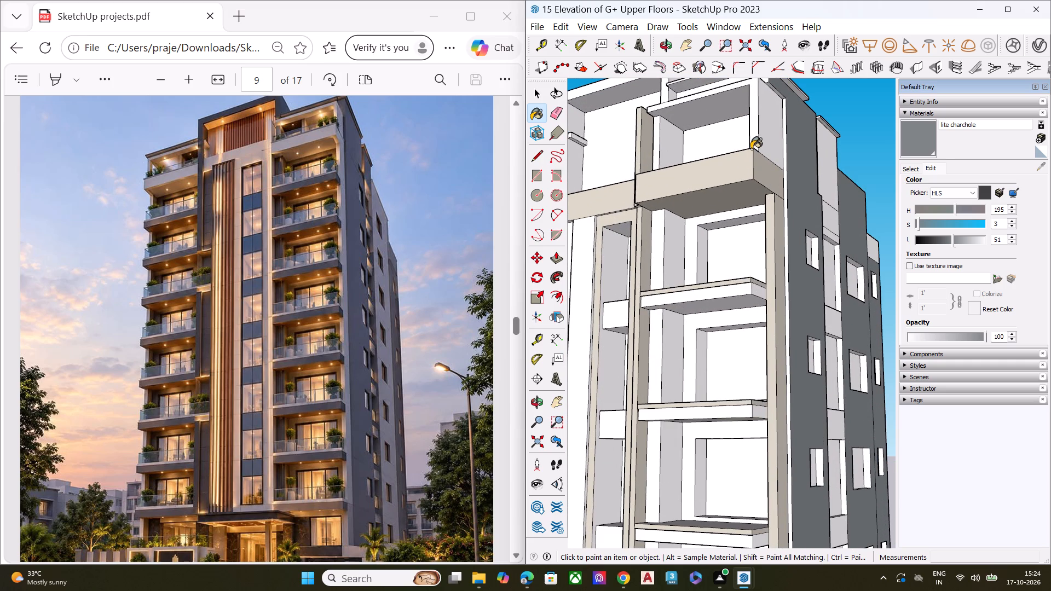
scroll(788, 177, "down", 8)
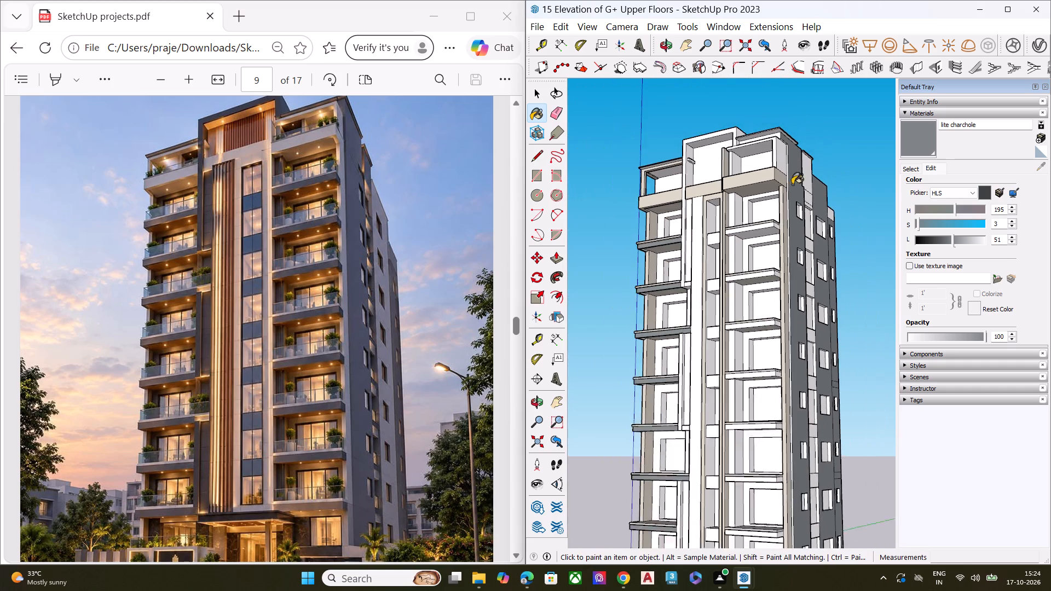
scroll(792, 184, "down", 2)
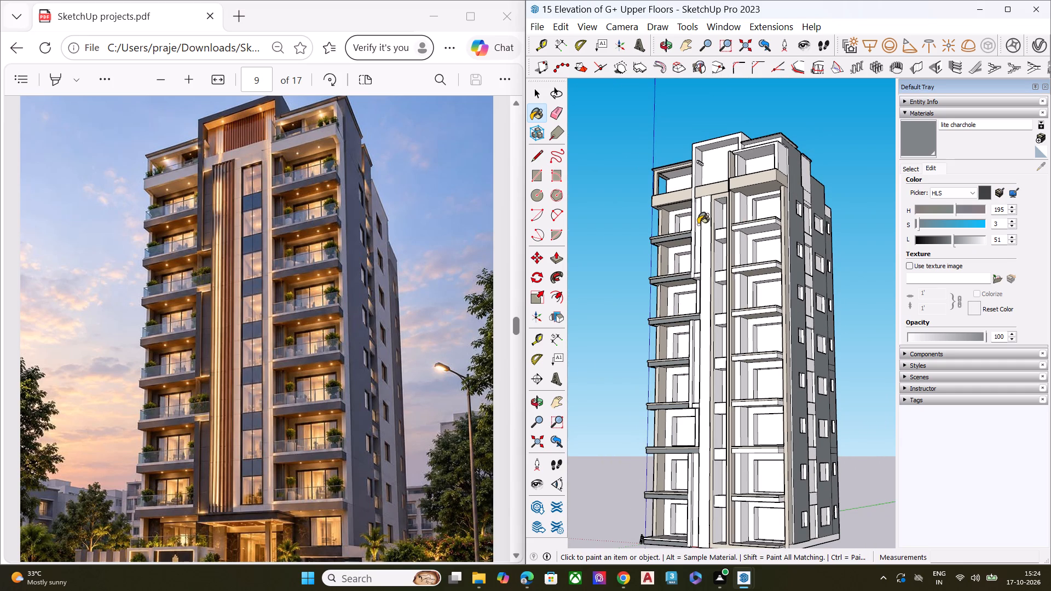
middle_click_drag(684, 245, 707, 276)
scroll(699, 252, "up", 5)
scroll(705, 214, "down", 1)
scroll(705, 214, "up", 2)
scroll(705, 214, "down", 6)
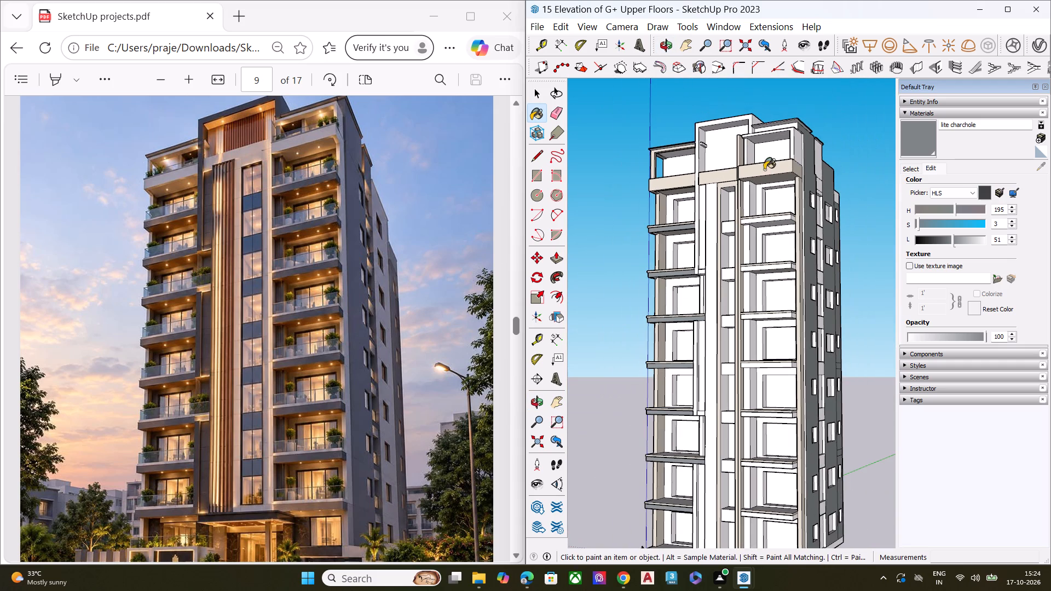
Duplicate the lite charchole material in the V-Ray Asset Editor.
left_click(1040, 48)
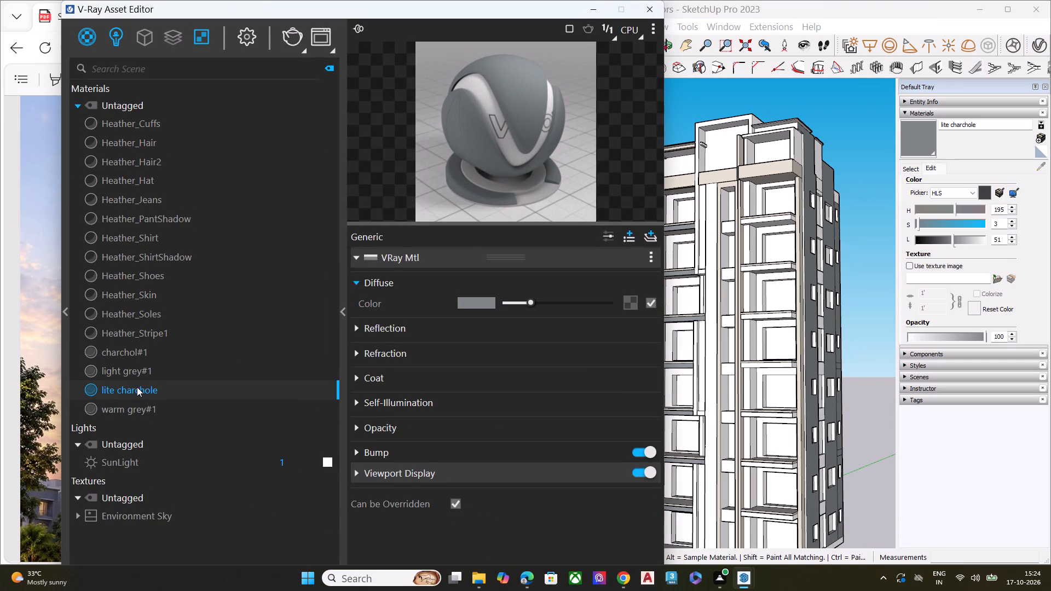
right_click(139, 391)
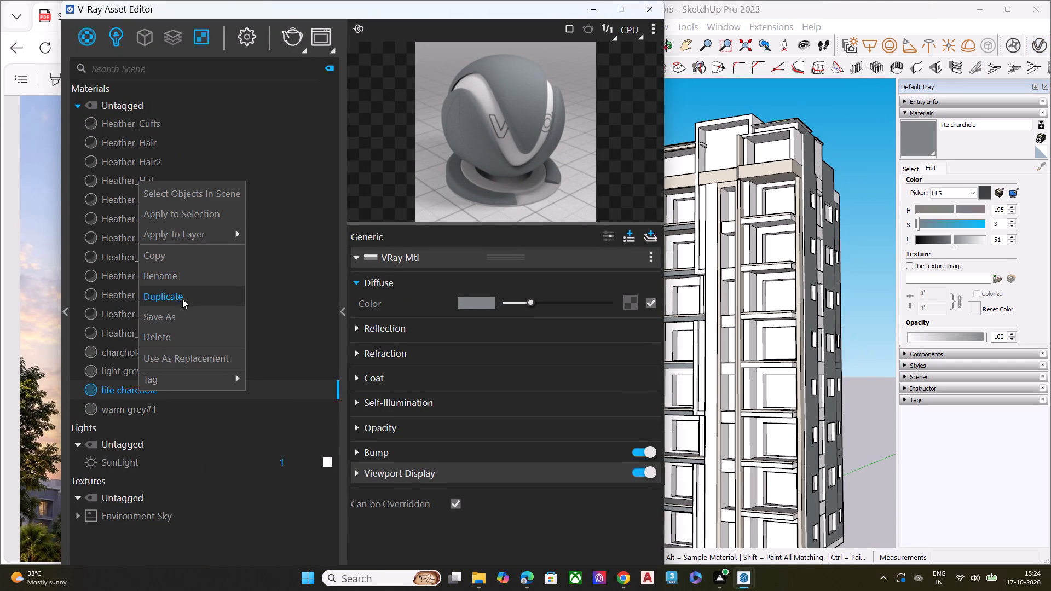
left_click(182, 299)
Lighten the diffuse colour of lite charchole#1 to a near-neutral mid grey with HLS values of about 195, 66 and 2.
left_click(136, 410)
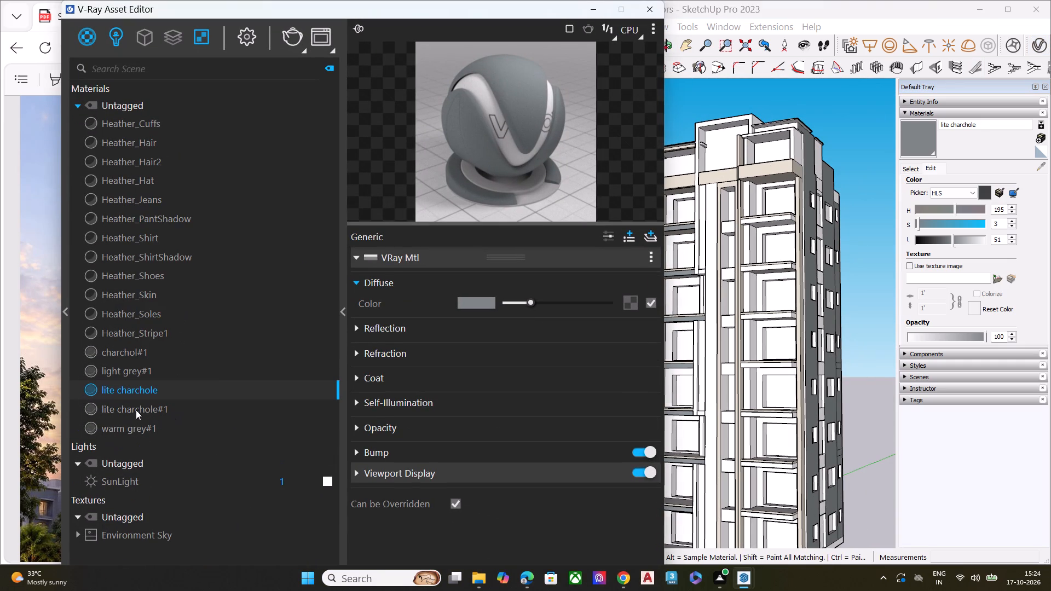
left_click(477, 303)
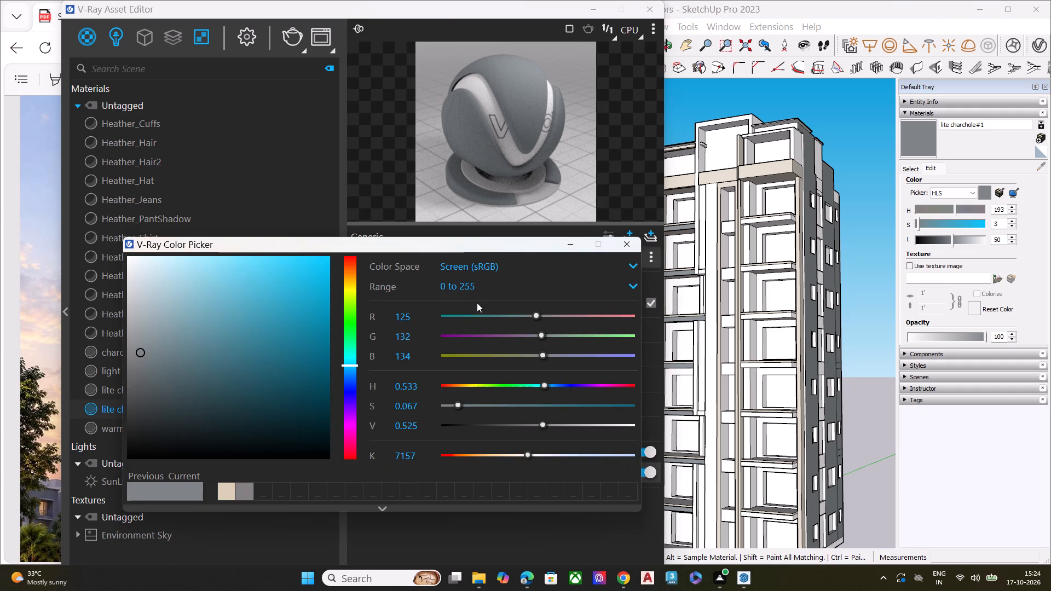
left_click_drag(141, 347, 141, 309)
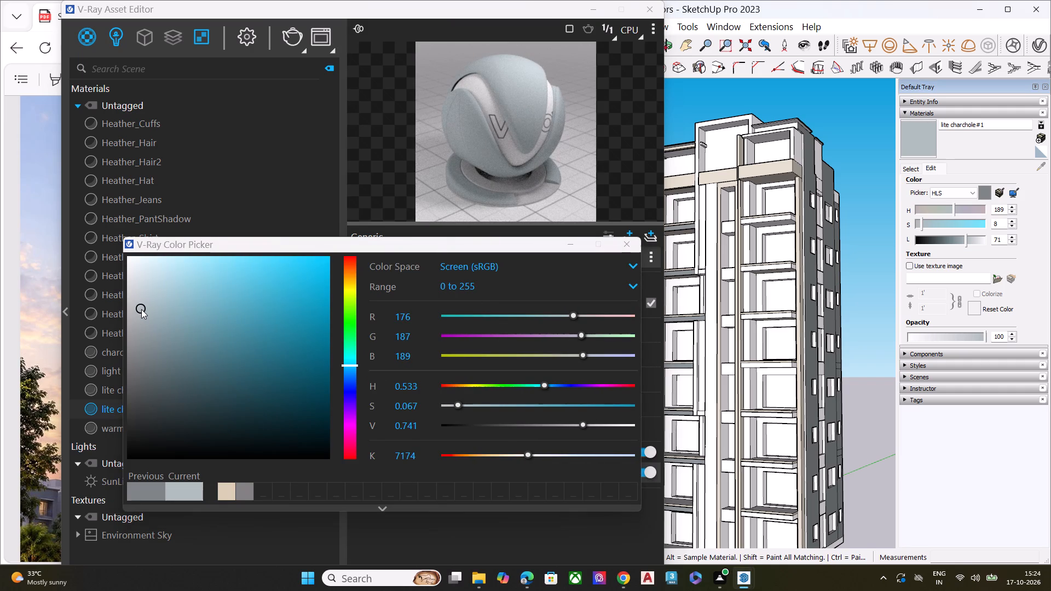
left_click_drag(141, 309, 138, 318)
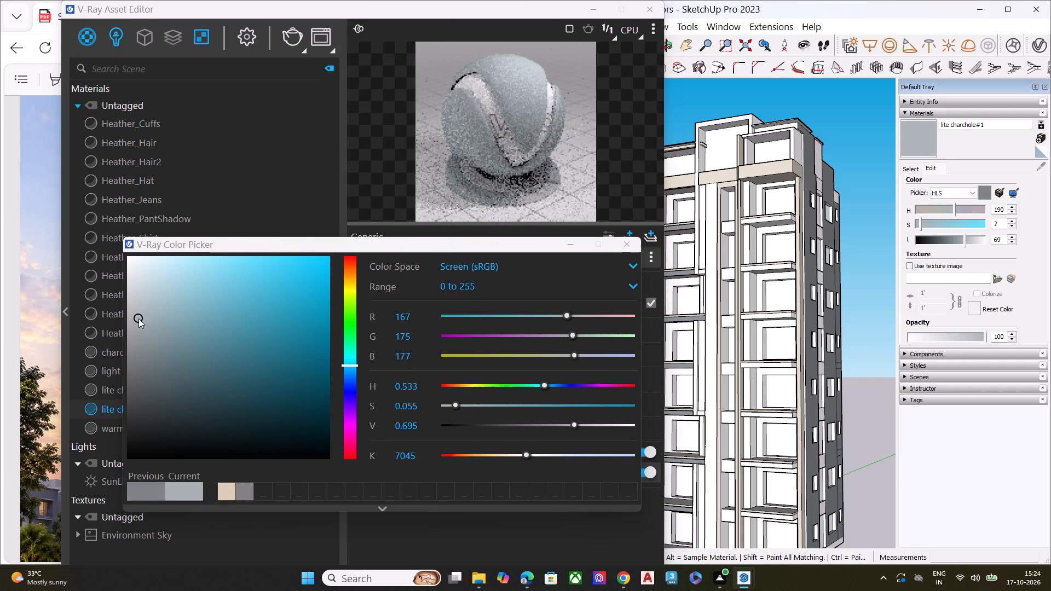
left_click_drag(138, 318, 138, 319)
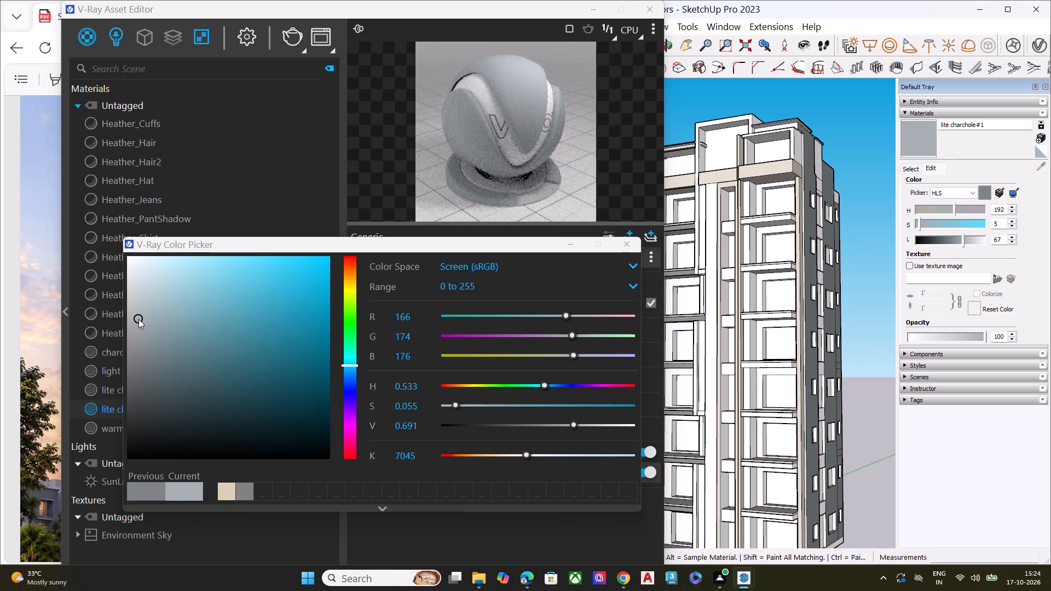
left_click_drag(138, 319, 138, 317)
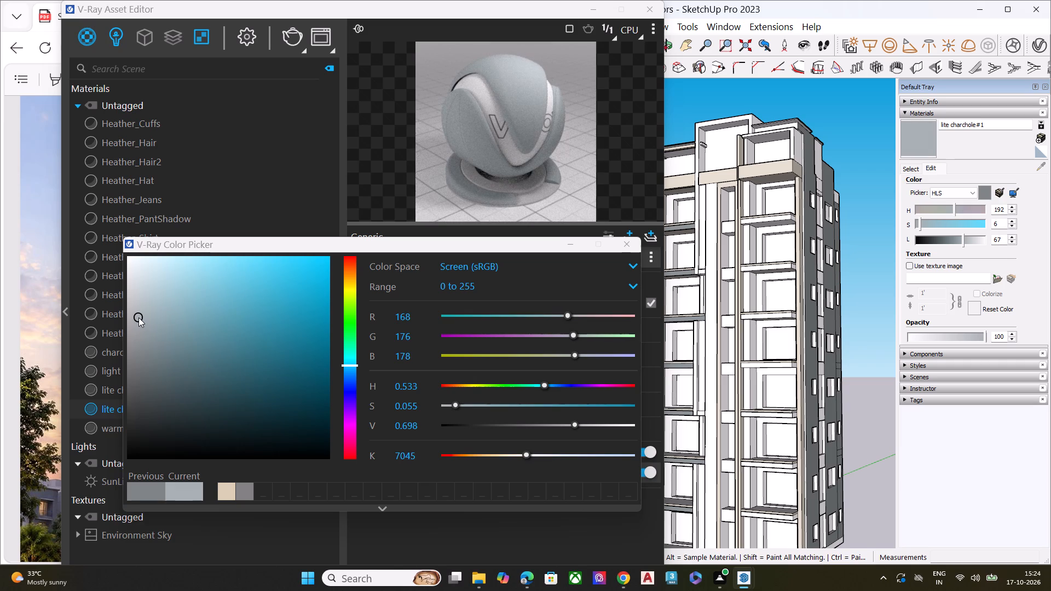
left_click_drag(138, 317, 141, 318)
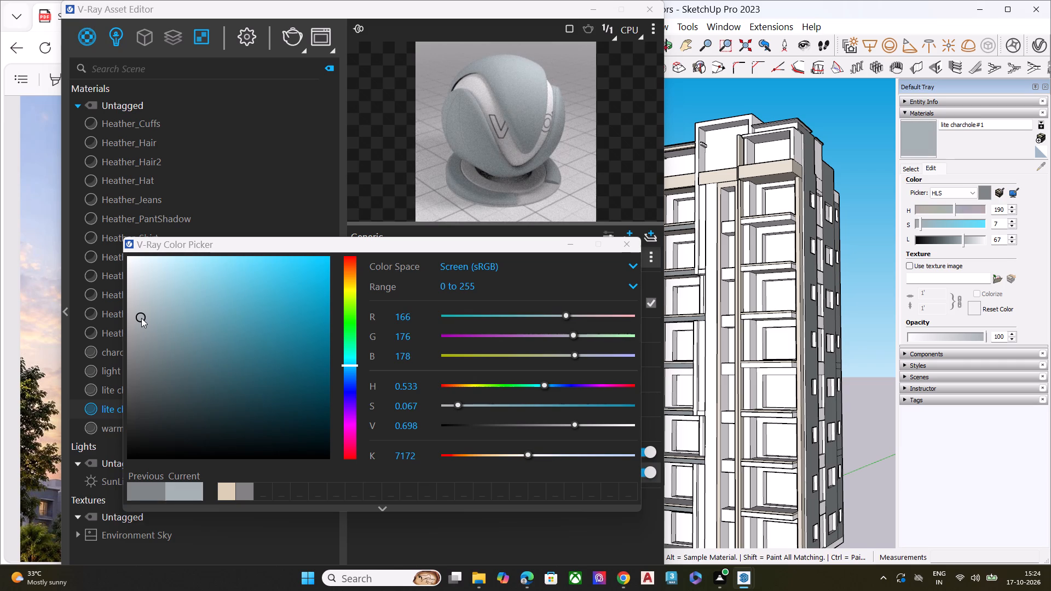
left_click_drag(141, 318, 139, 301)
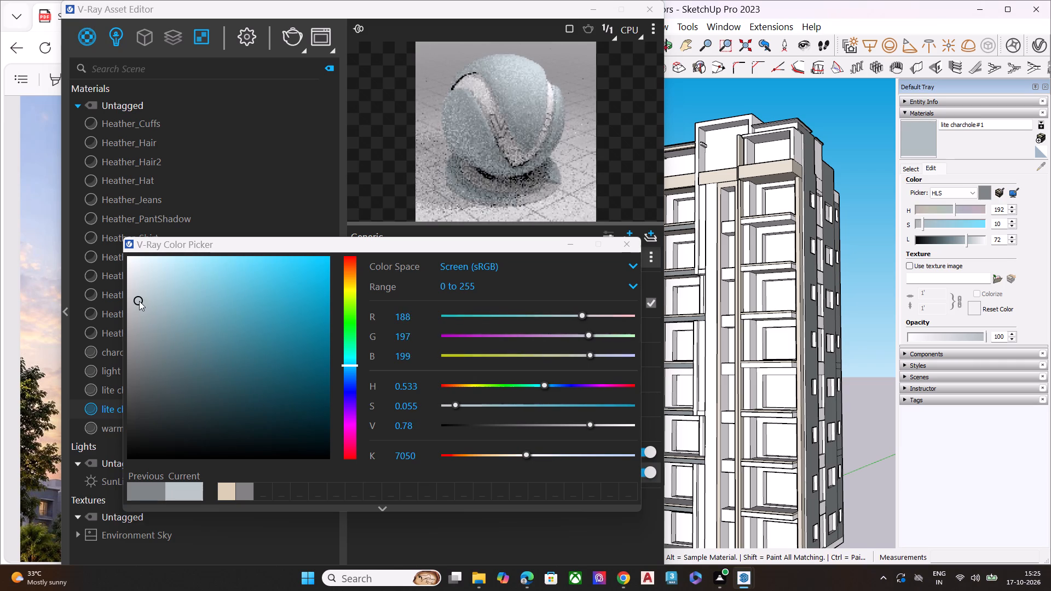
left_click_drag(139, 301, 136, 298)
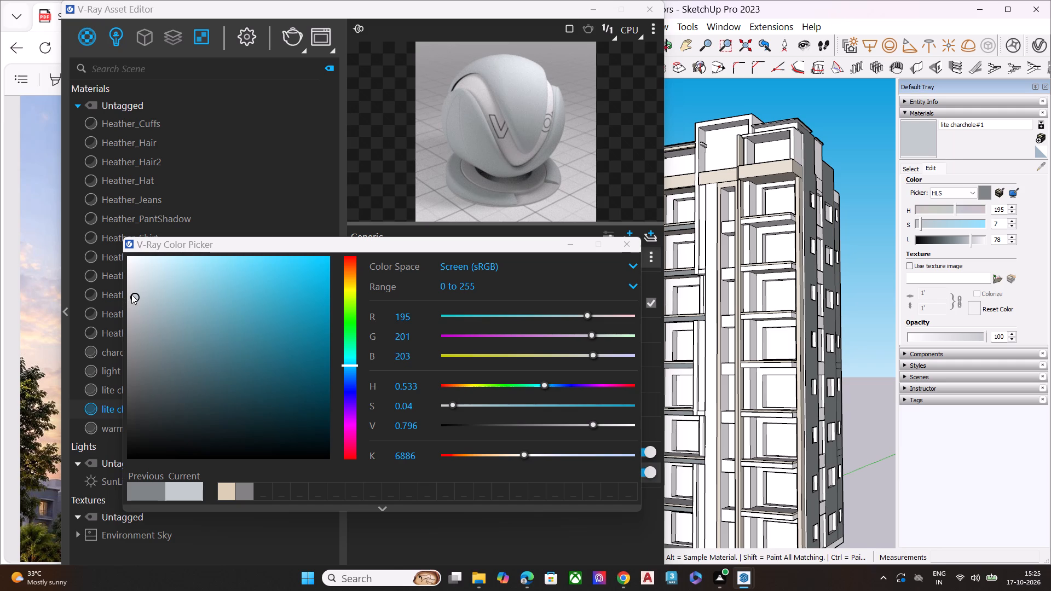
left_click_drag(134, 294, 134, 328)
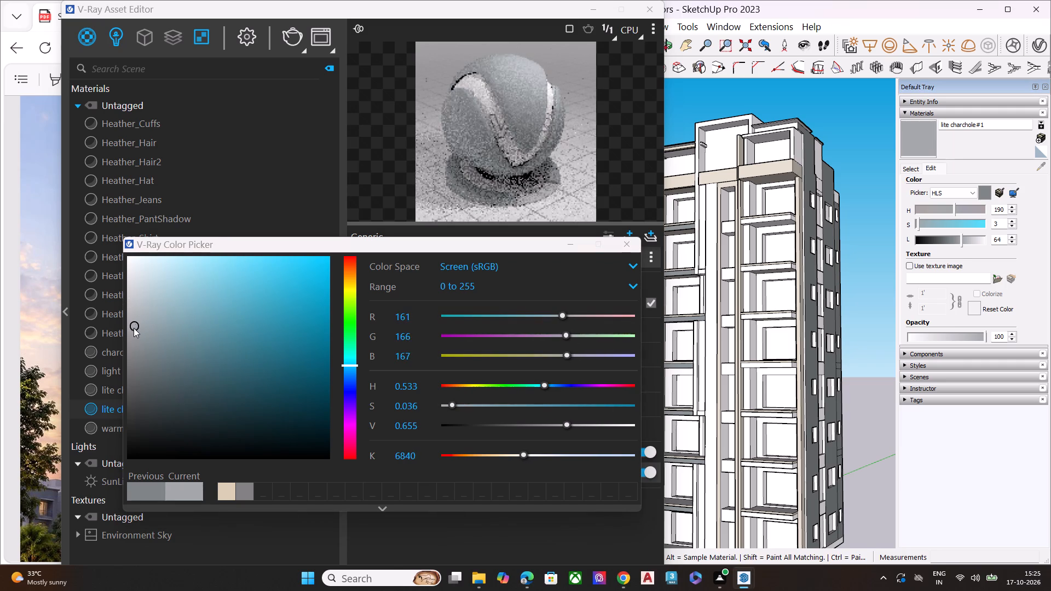
left_click_drag(134, 328, 134, 329)
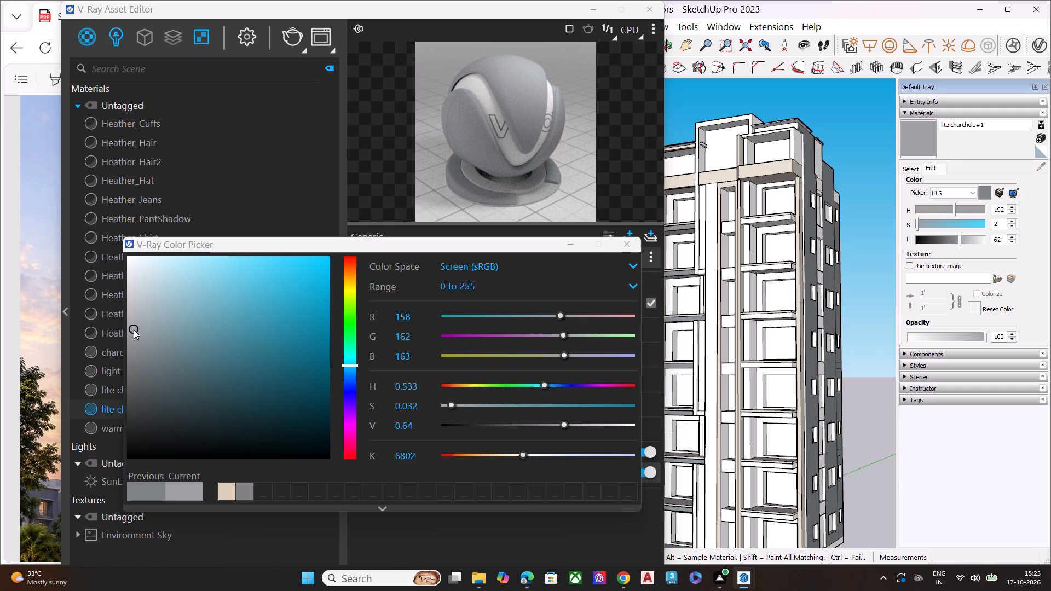
left_click_drag(134, 329, 134, 340)
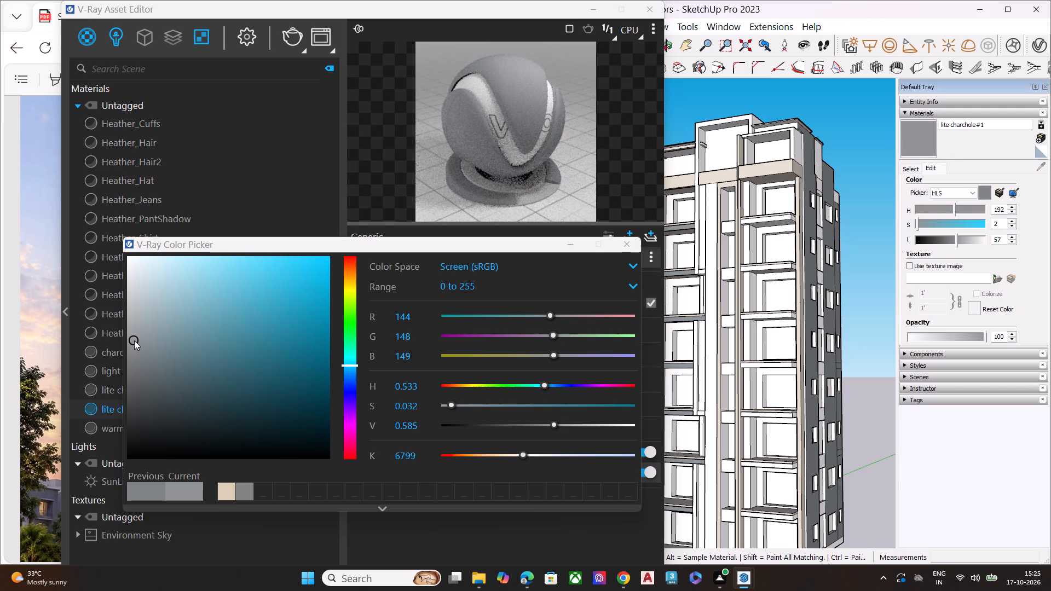
left_click_drag(134, 340, 133, 327)
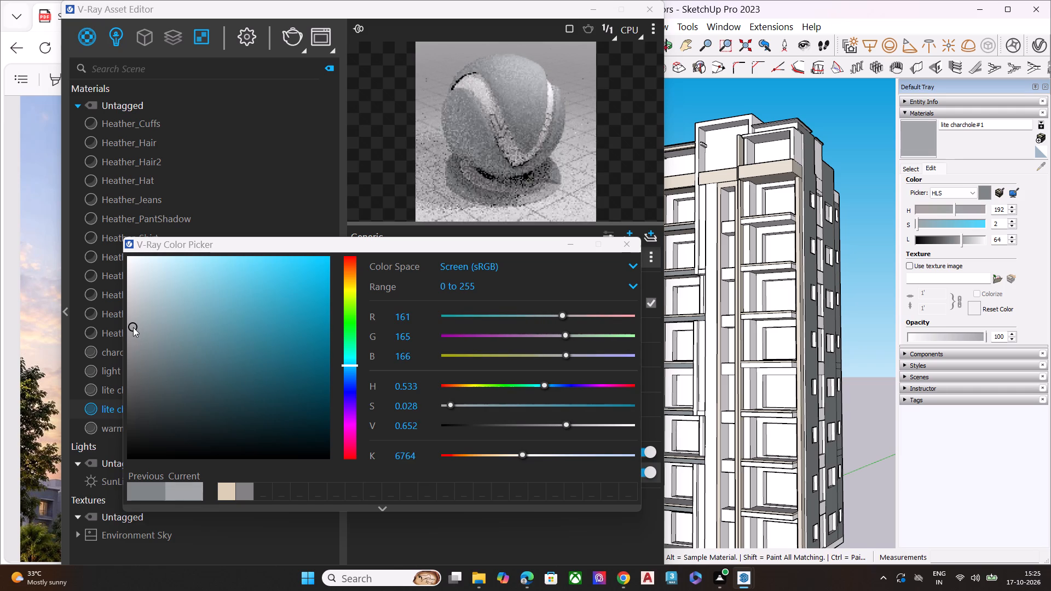
left_click_drag(133, 327, 132, 323)
left_click(634, 250)
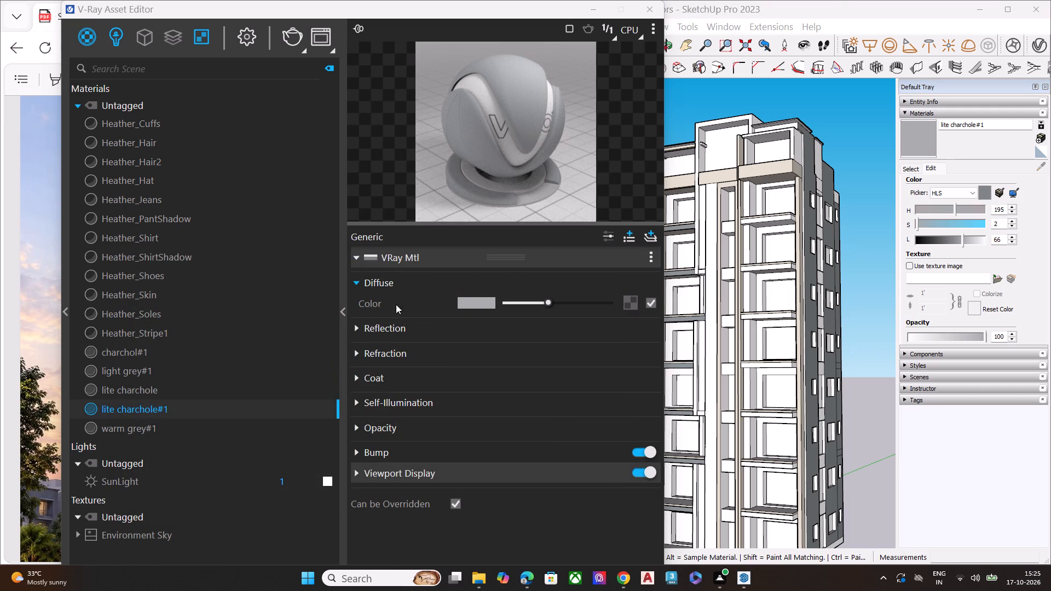
Paint the front face of the left balcony column's deep top-floor fascia with lite charchole#1.
left_click(169, 414)
left_click(639, 15)
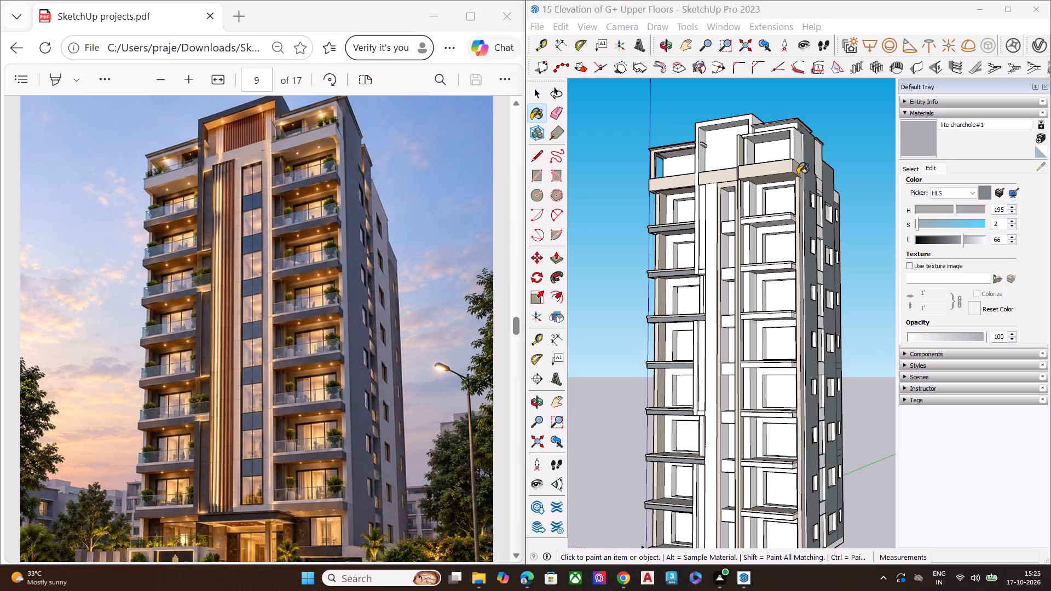
left_click(922, 139)
scroll(669, 182, "up", 6)
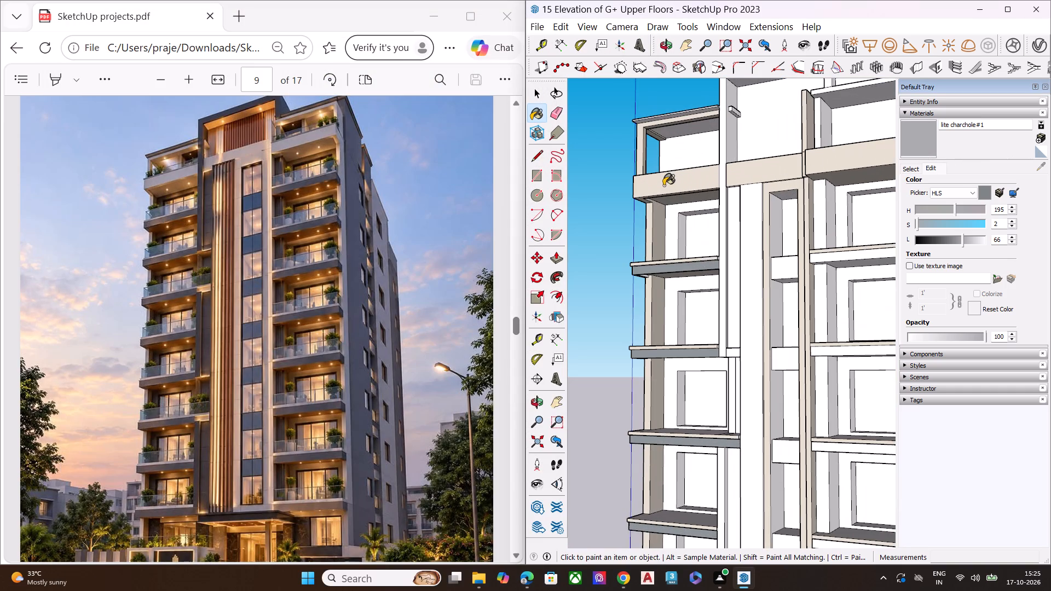
left_click(663, 186)
scroll(727, 179, "up", 6)
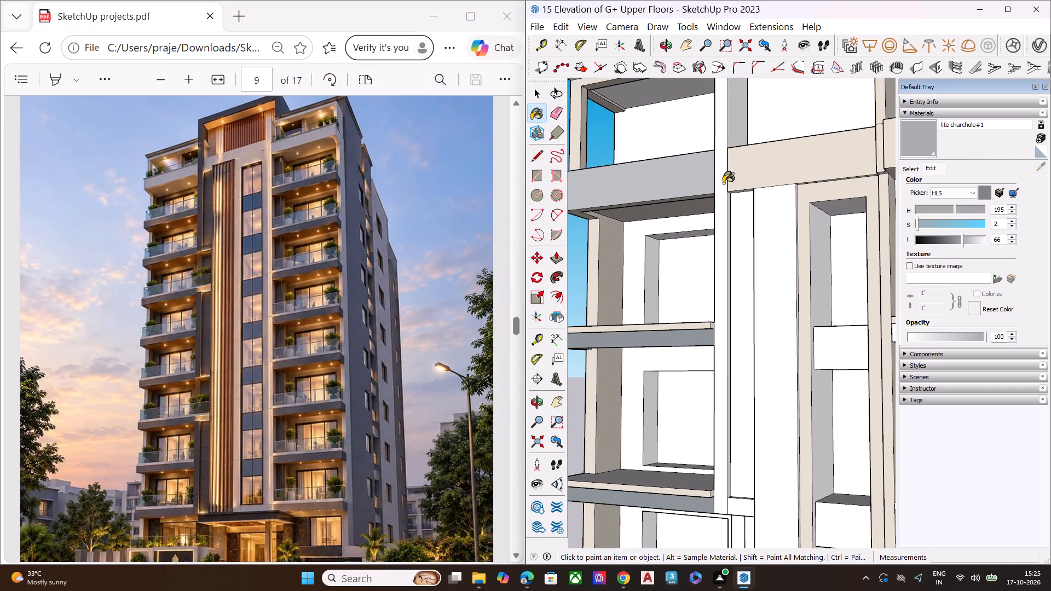
scroll(728, 197, "down", 6)
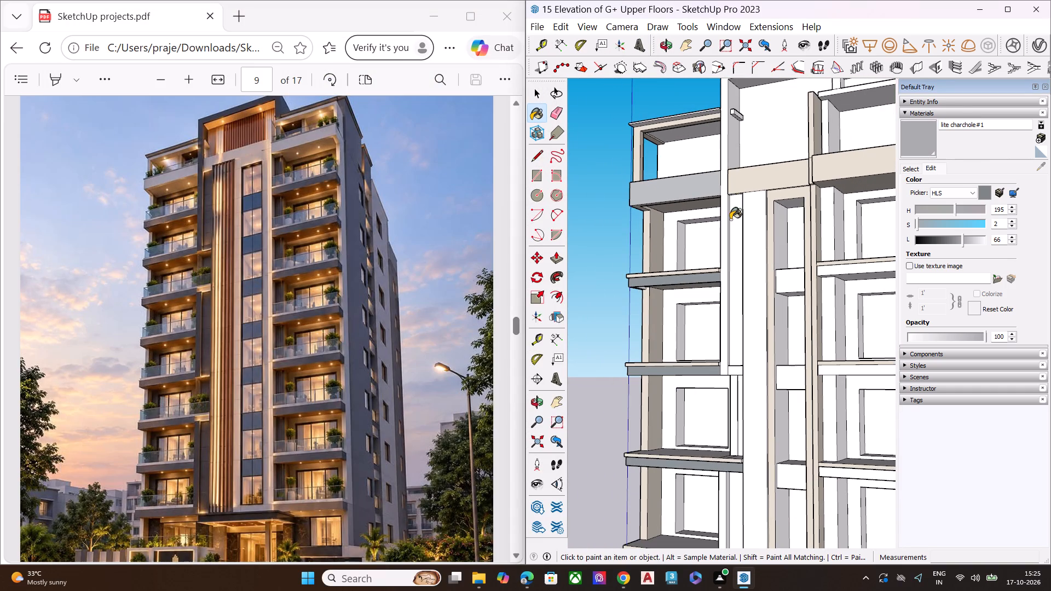
Darken the diffuse colour of lite charchole to RGB 108, 115, 117 and make it the active paint material.
left_click(1038, 40)
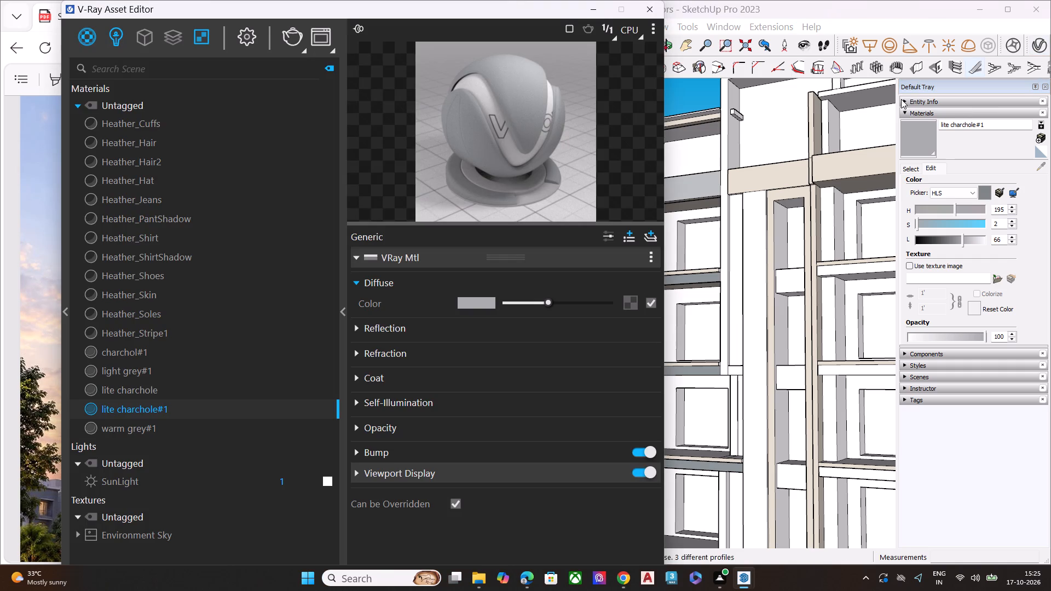
left_click(167, 395)
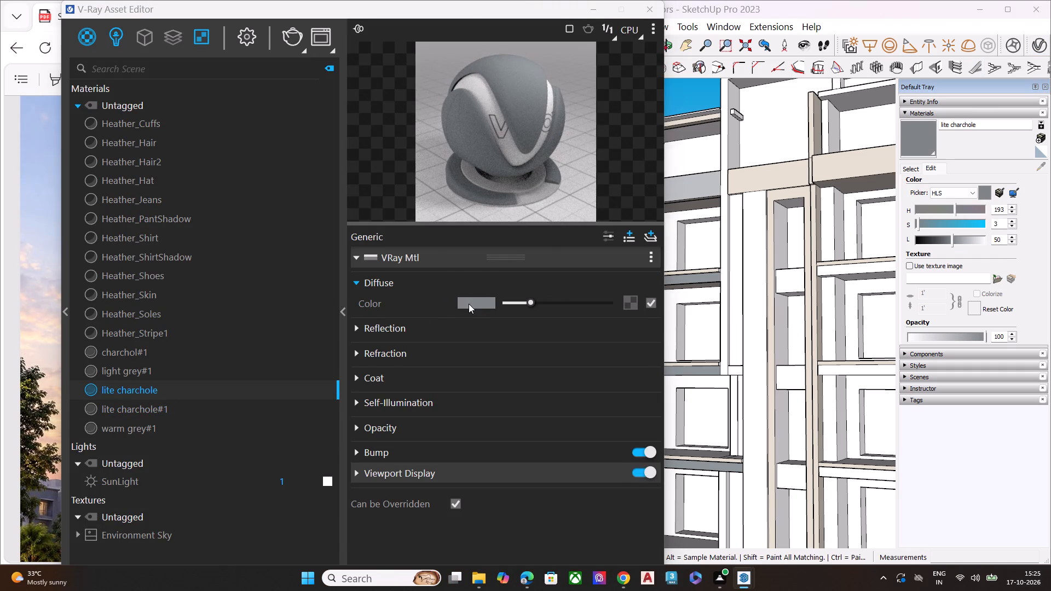
left_click(469, 304)
left_click_drag(139, 352, 139, 354)
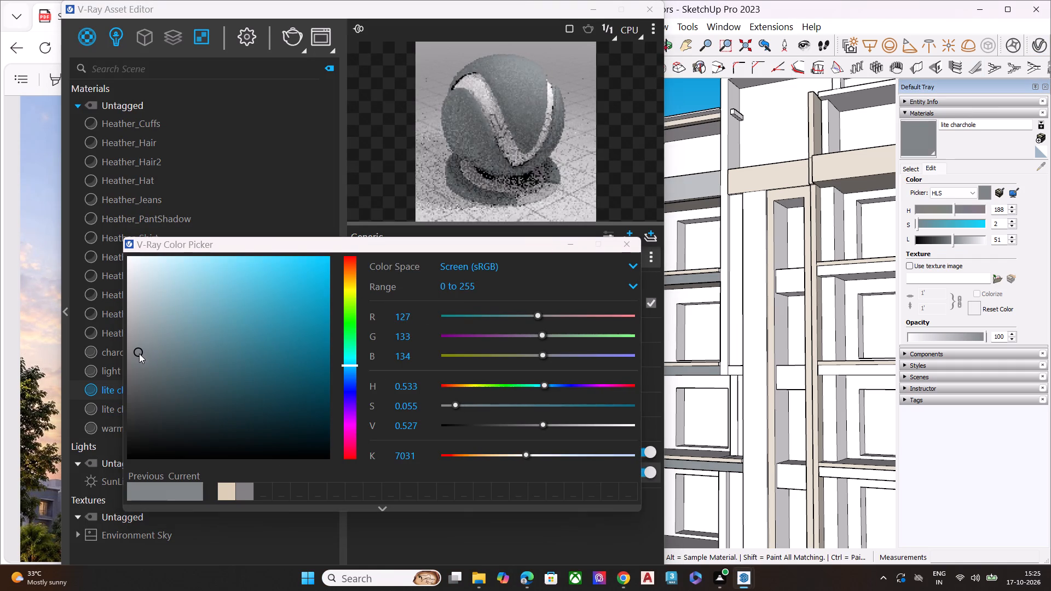
left_click_drag(139, 354, 140, 364)
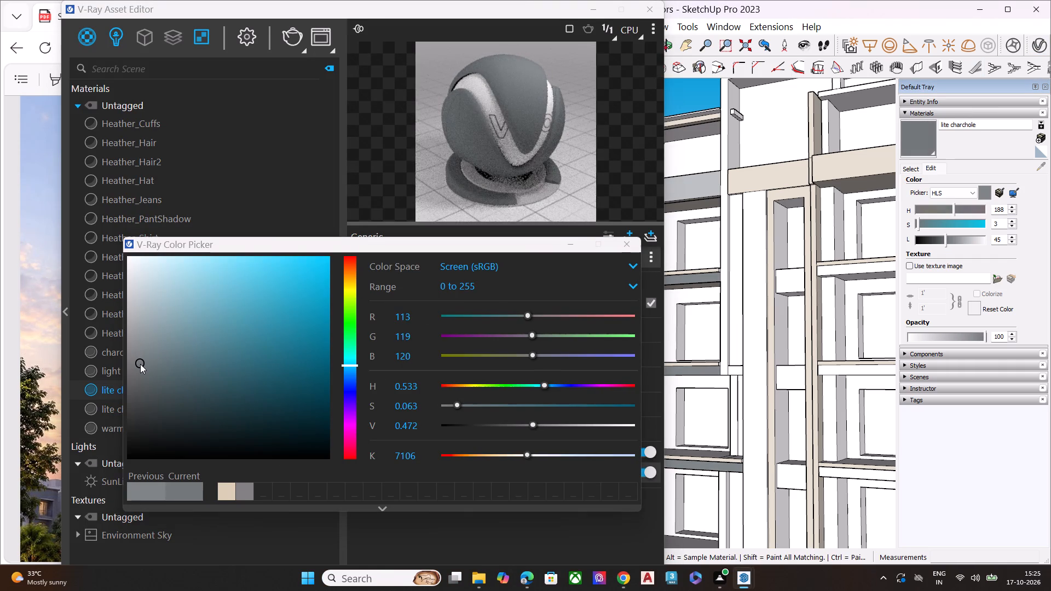
left_click_drag(140, 364, 141, 364)
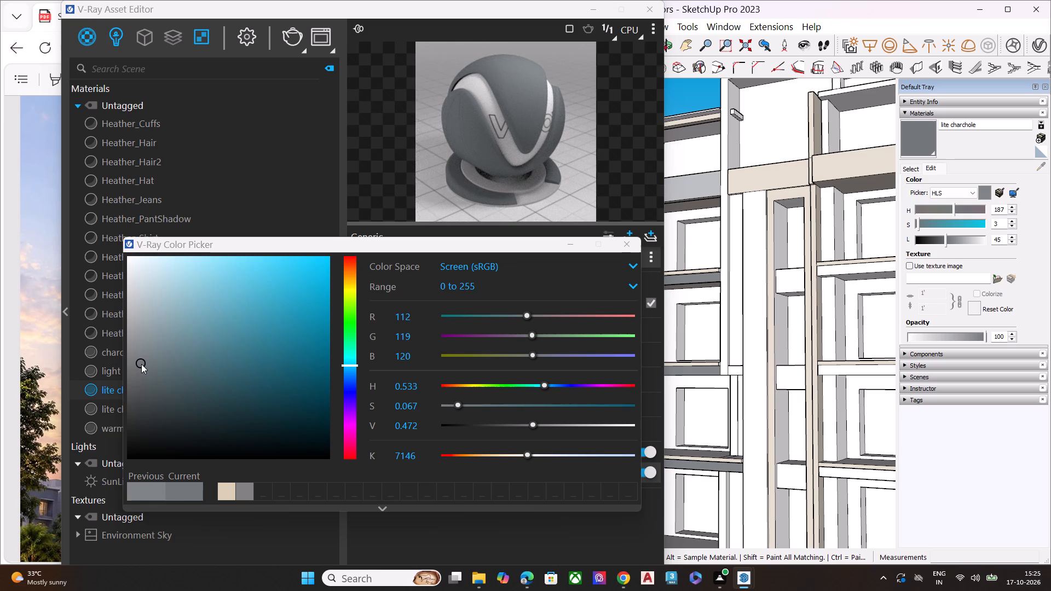
left_click_drag(141, 364, 141, 368)
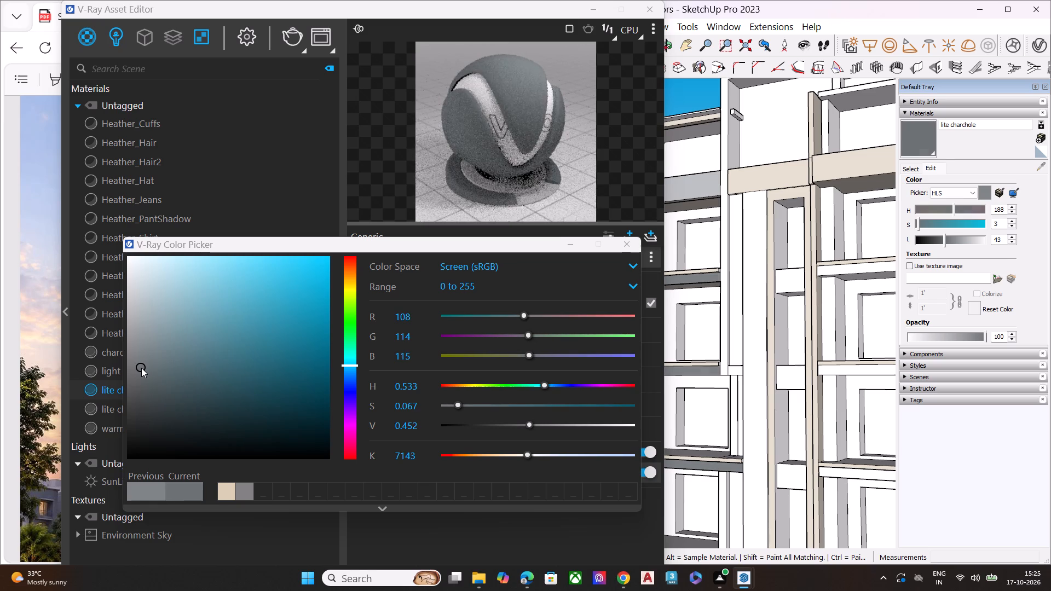
left_click_drag(141, 368, 144, 366)
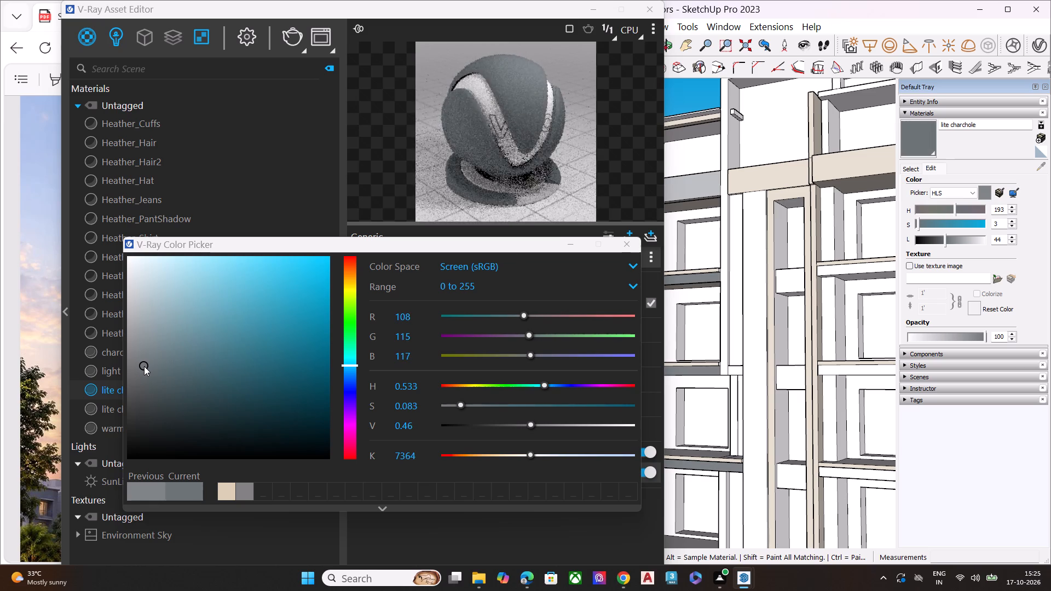
left_click_drag(144, 366, 143, 366)
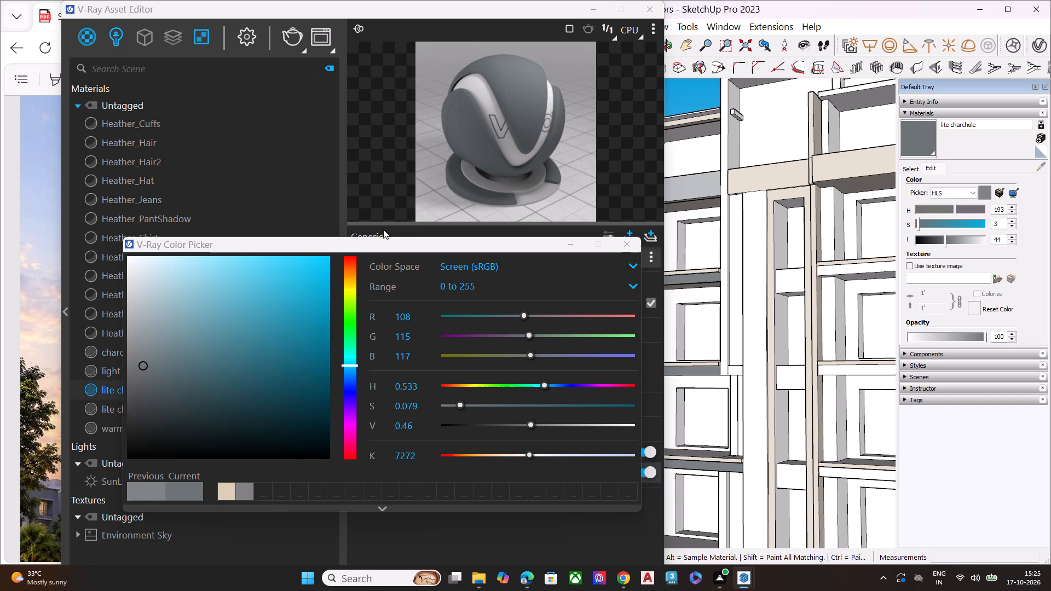
left_click(622, 245)
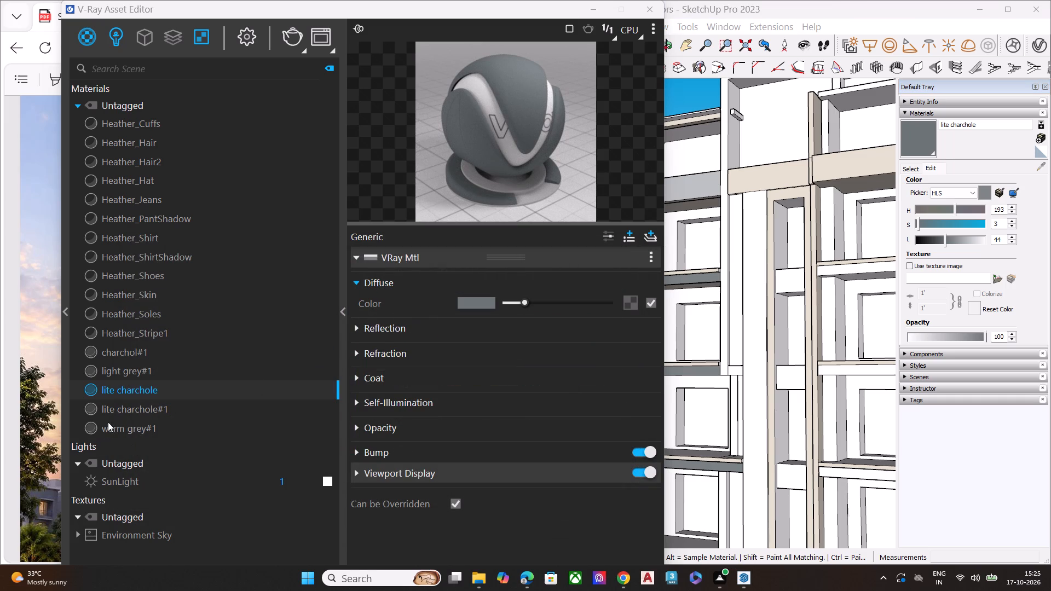
left_click(123, 386)
left_click(126, 387)
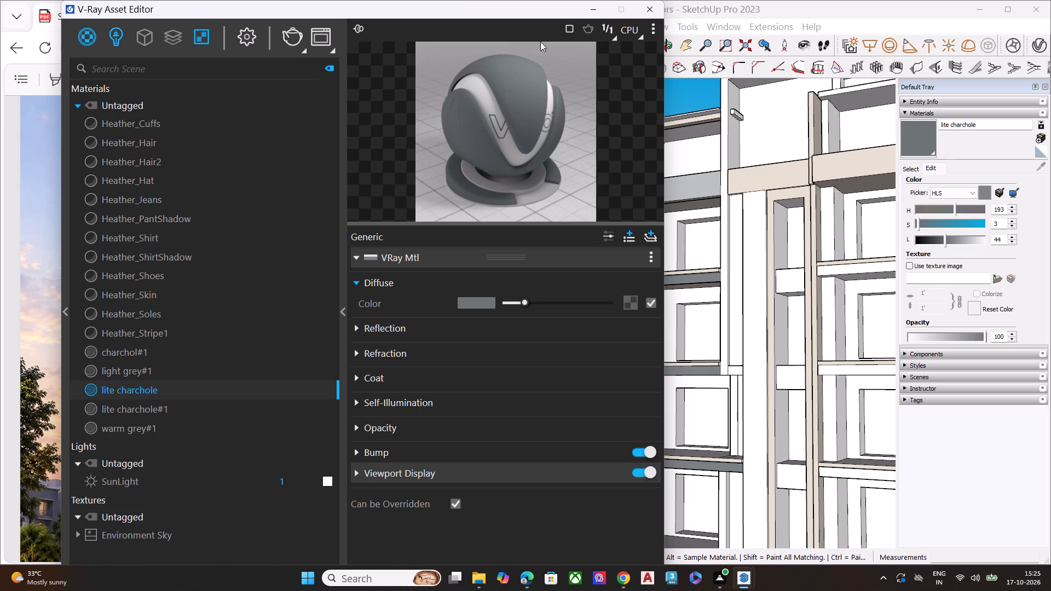
left_click(648, 9)
left_click(923, 141)
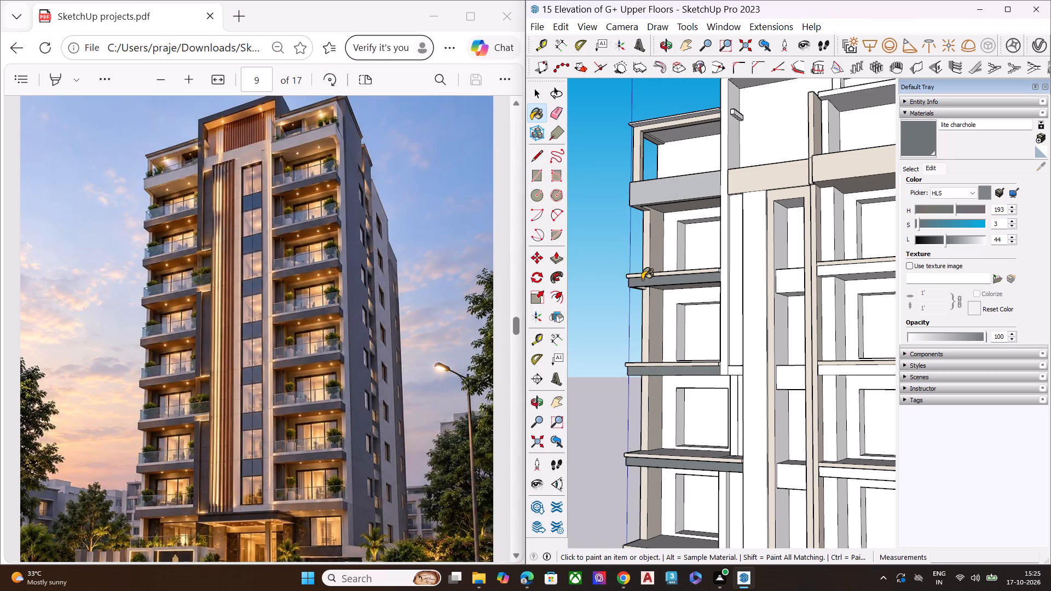
Compare the charcoal and grey materials in the V-Ray Asset Editor and duplicate light grey#1.
left_click(1041, 45)
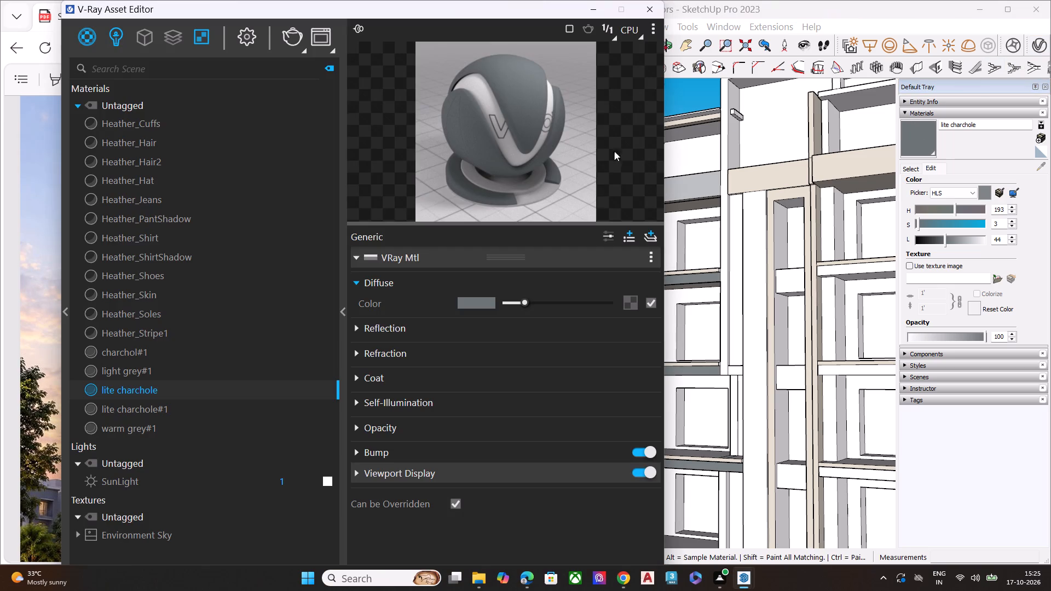
left_click(137, 368)
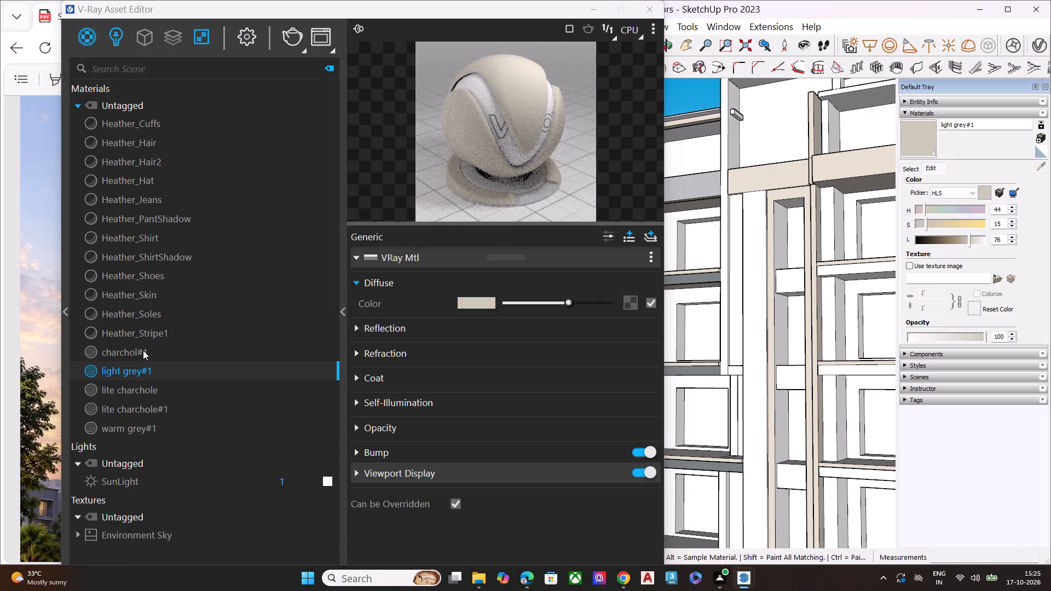
left_click(141, 353)
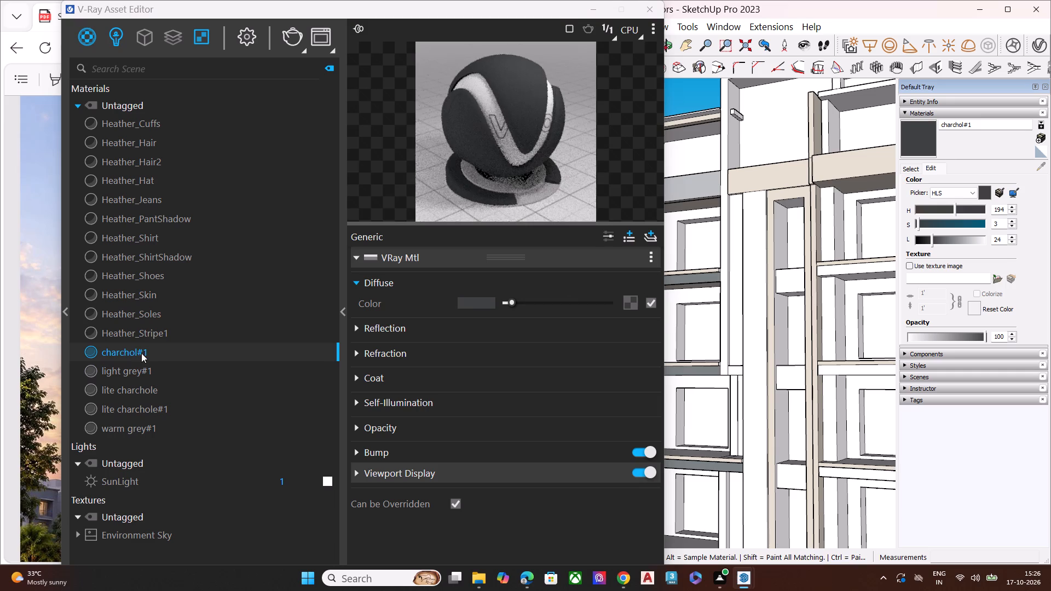
left_click(137, 391)
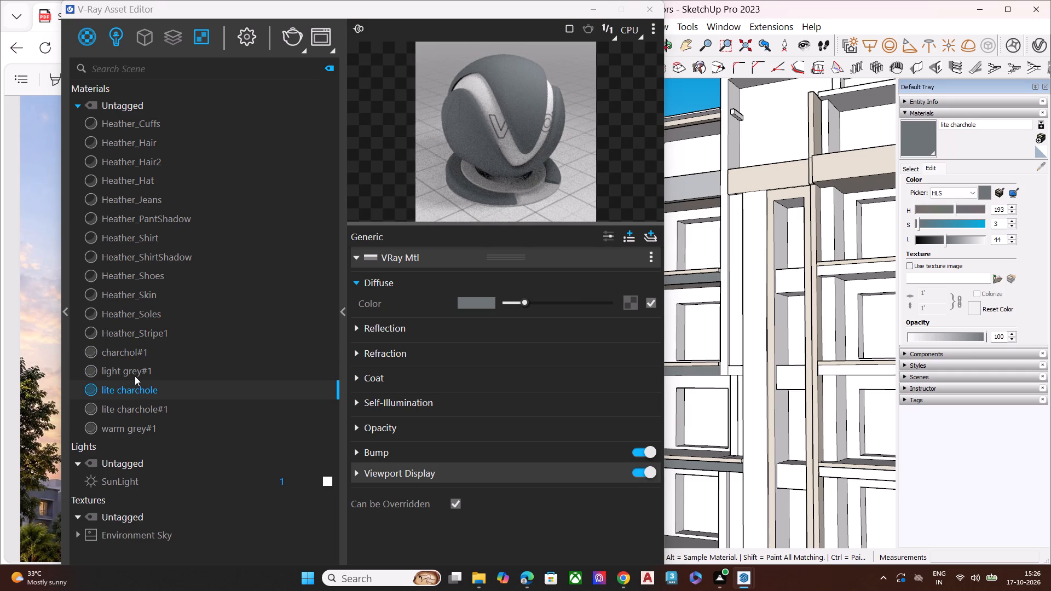
left_click(143, 370)
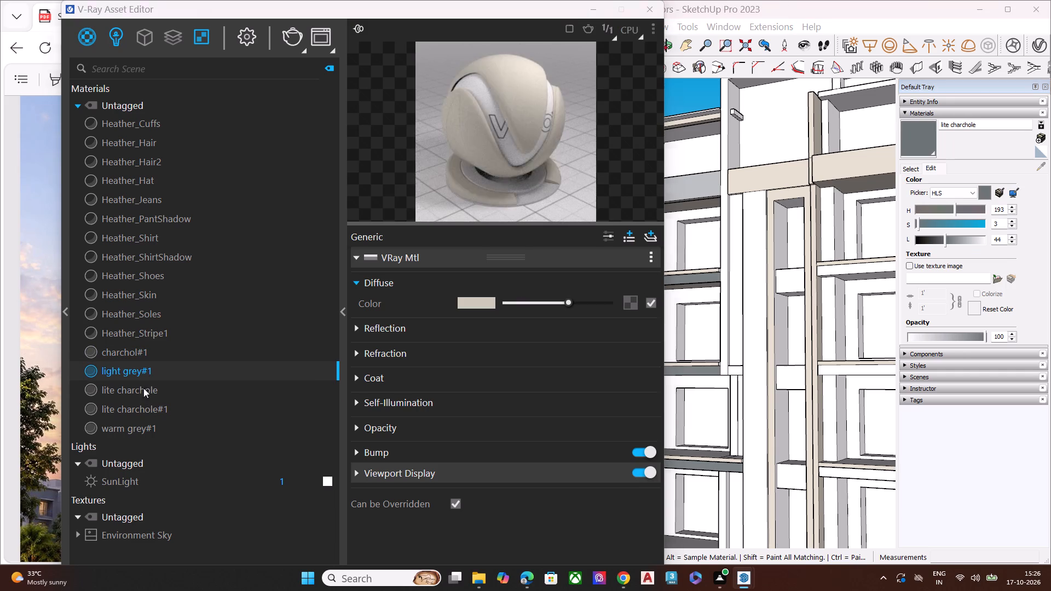
right_click(161, 369)
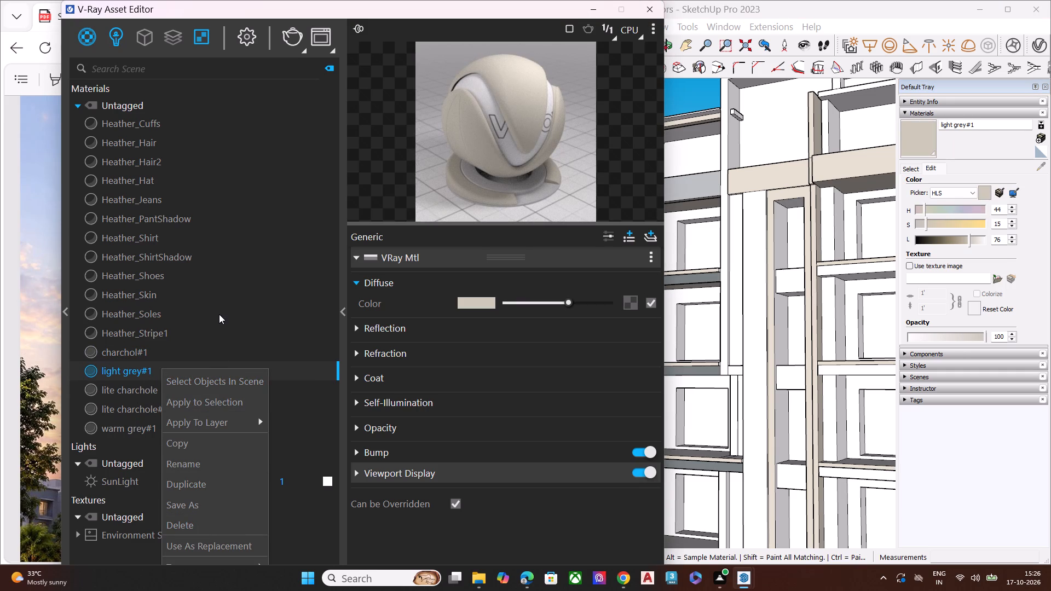
left_click(203, 488)
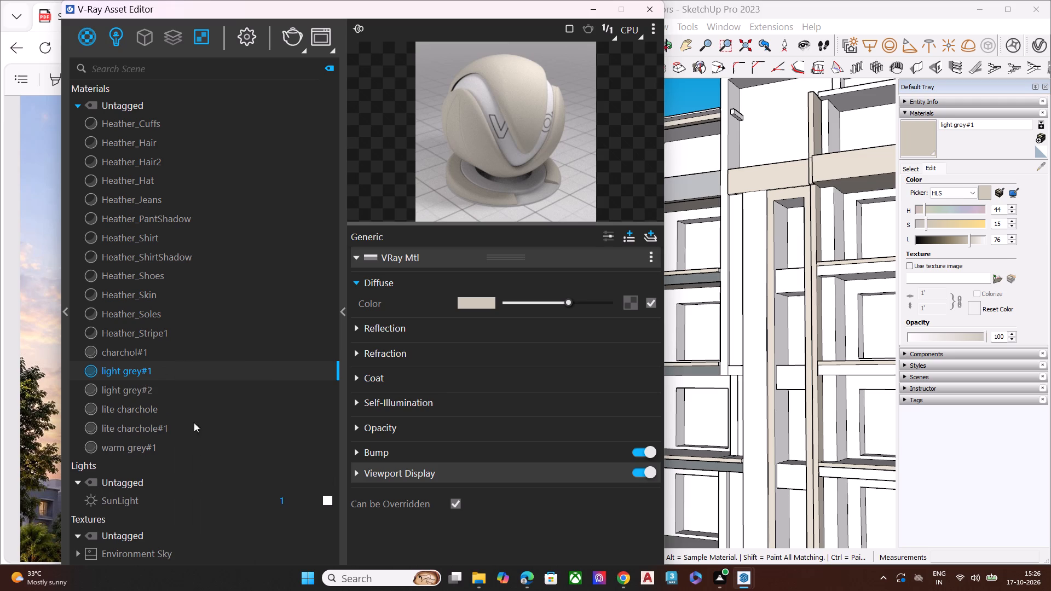
Permanently delete the original light grey#1 material from the V-Ray Asset Editor.
right_click(149, 373)
left_click(173, 526)
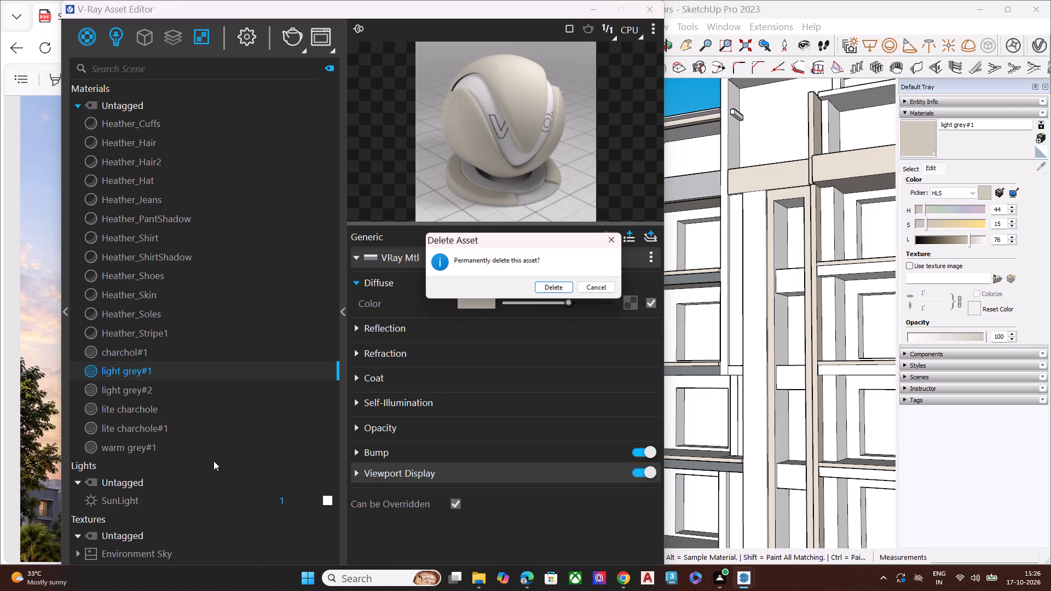
left_click(551, 286)
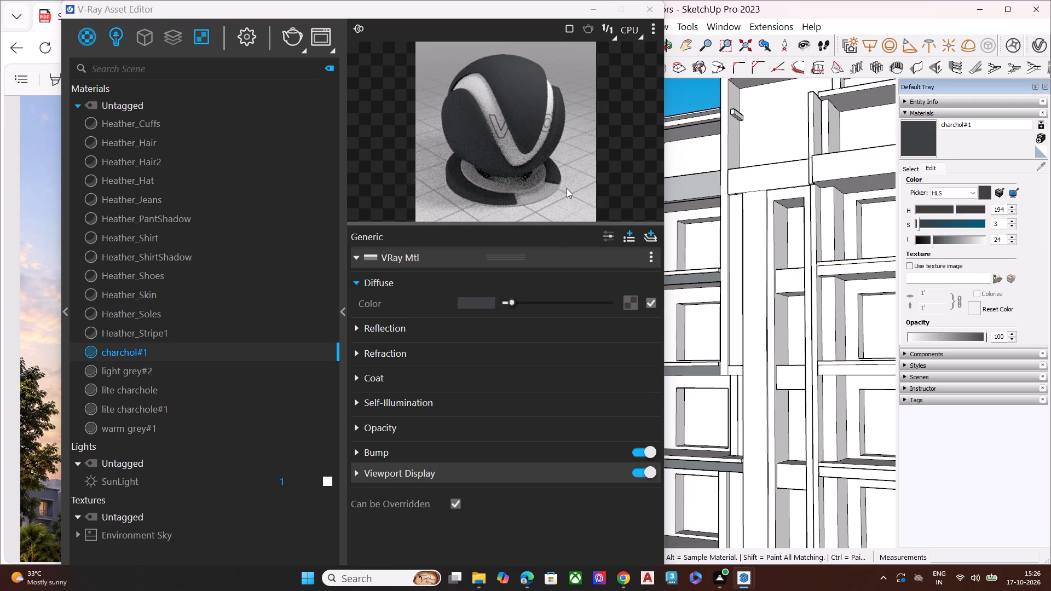
Make lite charchole#1 the current material and close the V-Ray Asset Editor.
left_click(125, 373)
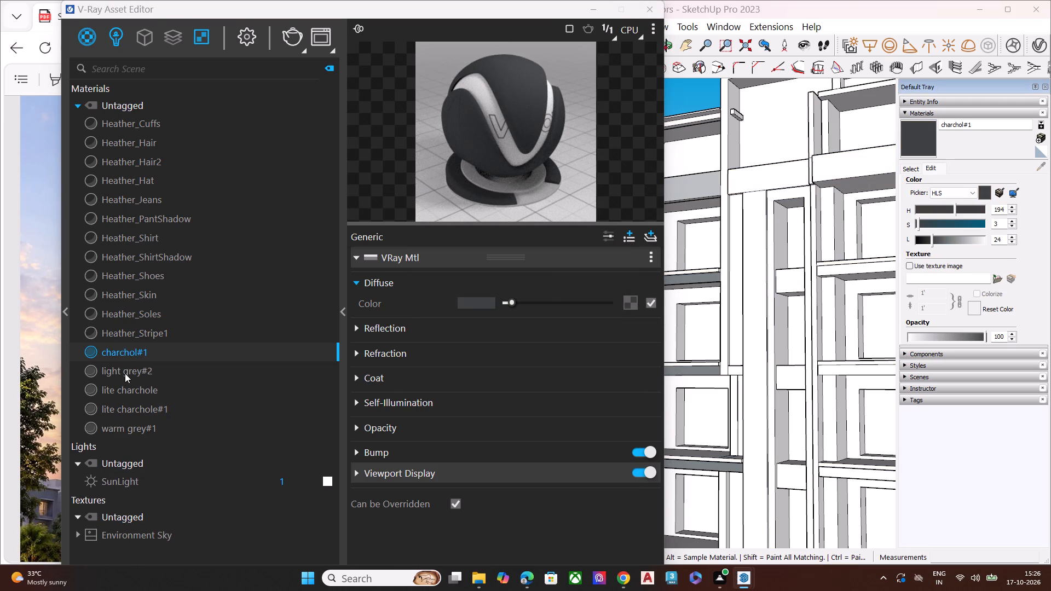
left_click(129, 390)
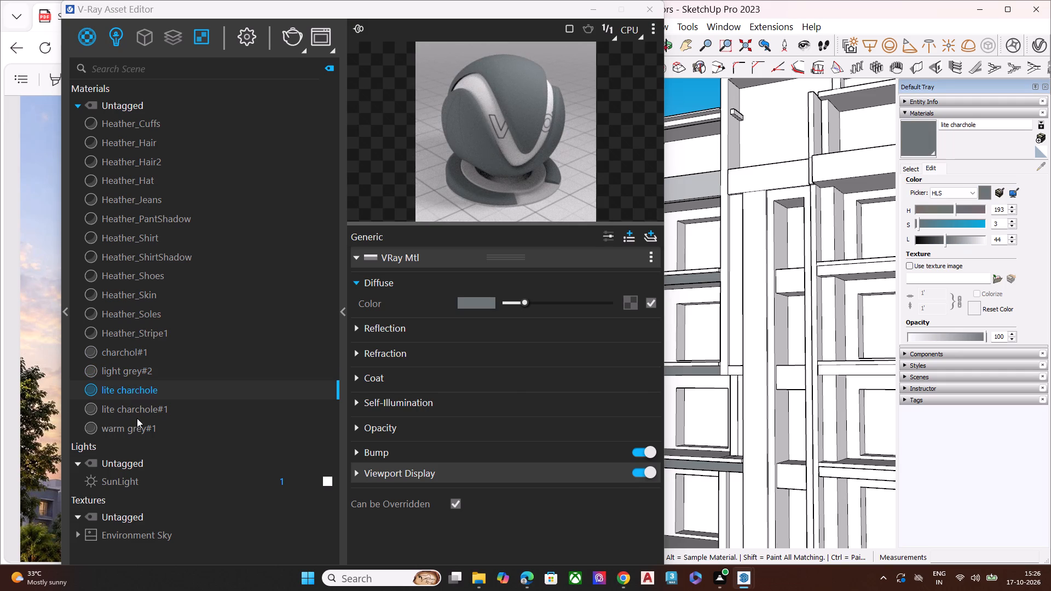
left_click(142, 414)
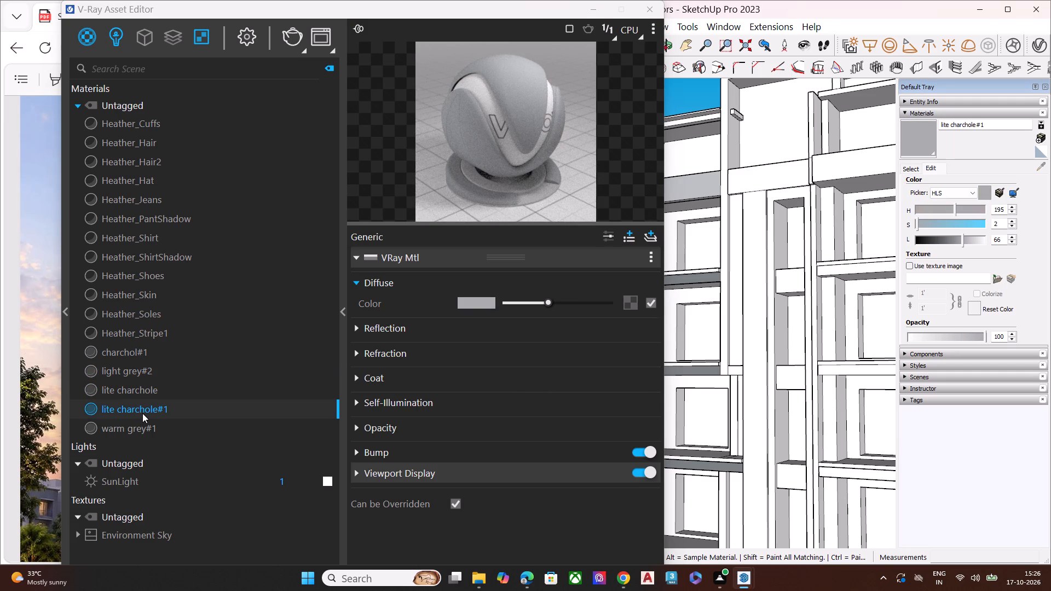
left_click(146, 412)
left_click(648, 9)
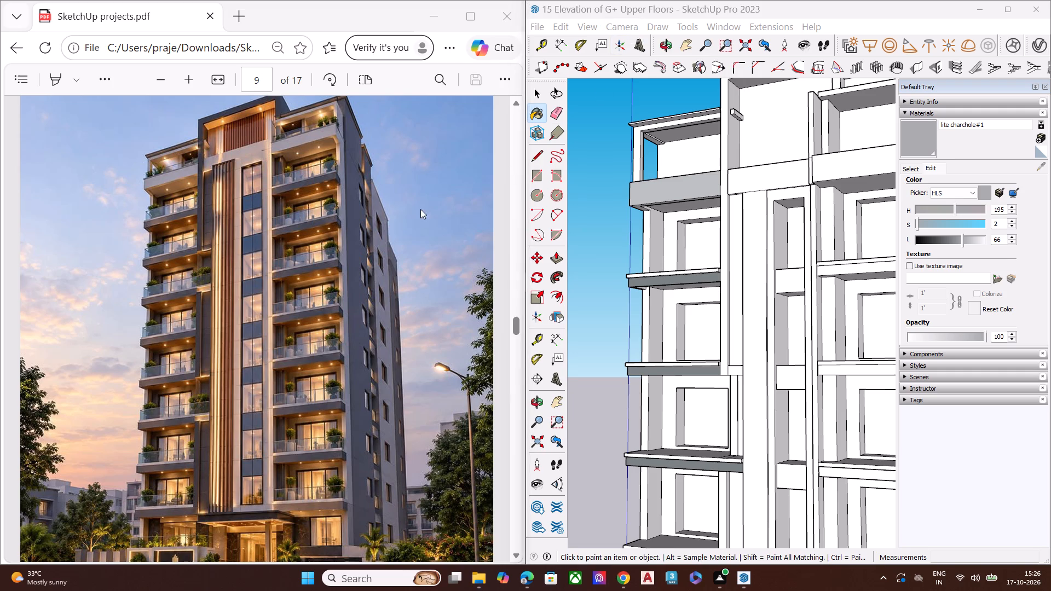
Check the lower storeys of the PDF rendering and lighten the diffuse colour of lite charchole#1 to about RGB 200, 206, 207.
scroll(414, 246, "down", 2)
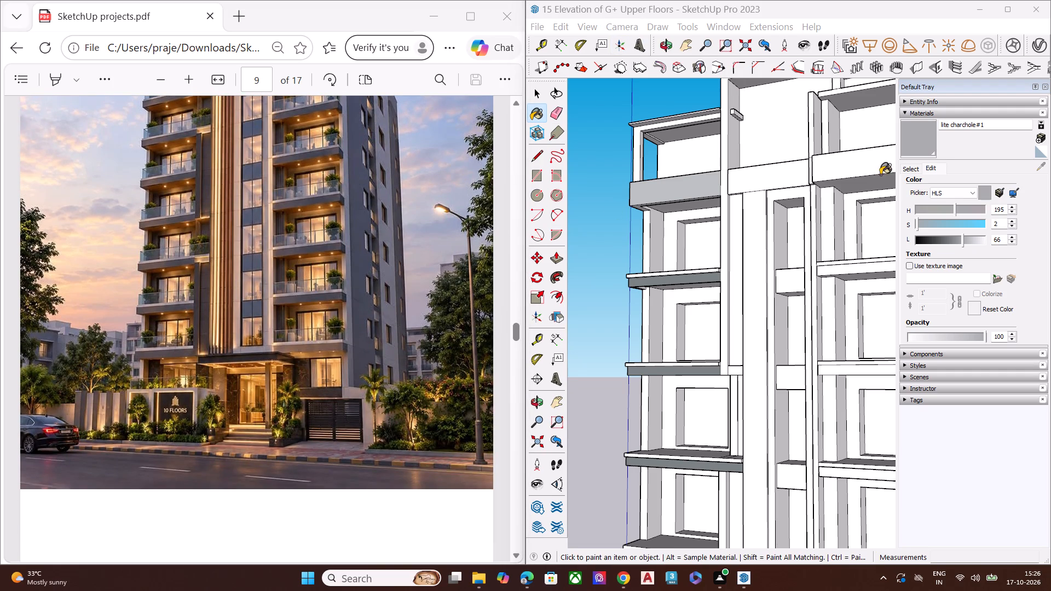
left_click(1038, 45)
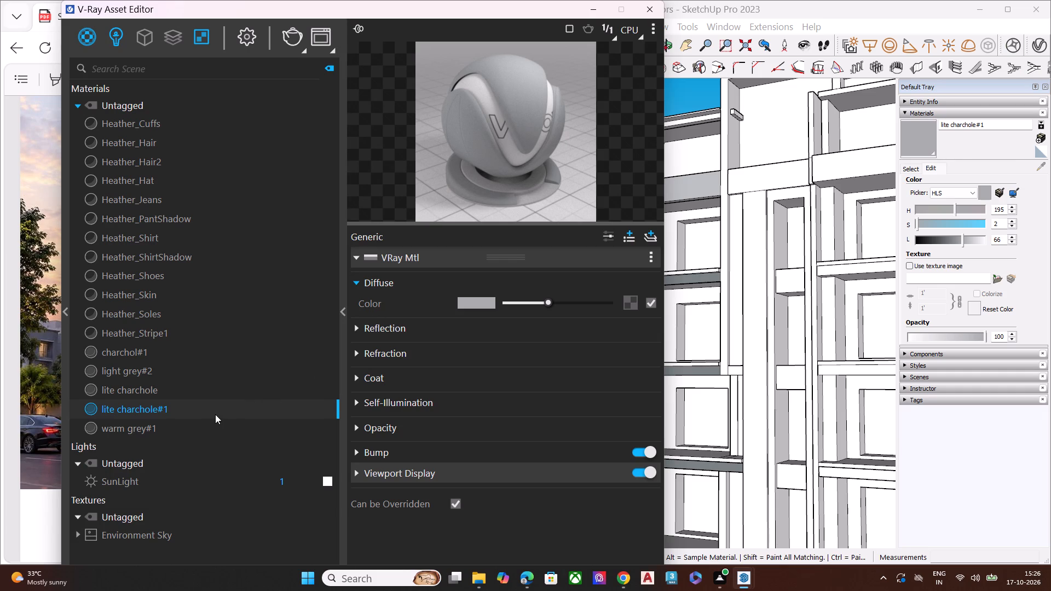
right_click(215, 414)
left_click(169, 408)
left_click(466, 297)
left_click_drag(130, 320, 136, 310)
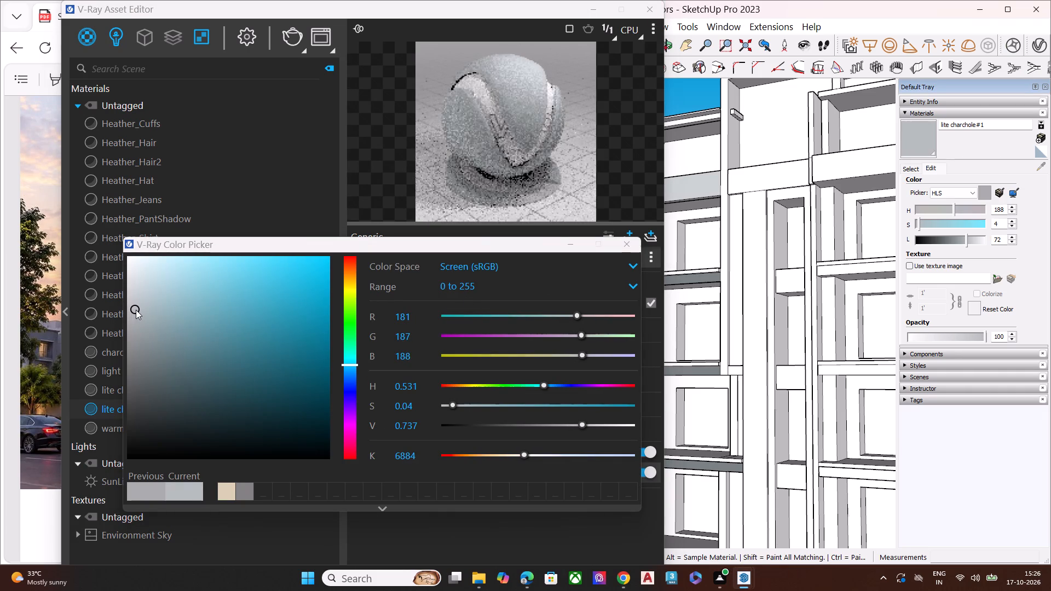
left_click_drag(136, 310, 132, 311)
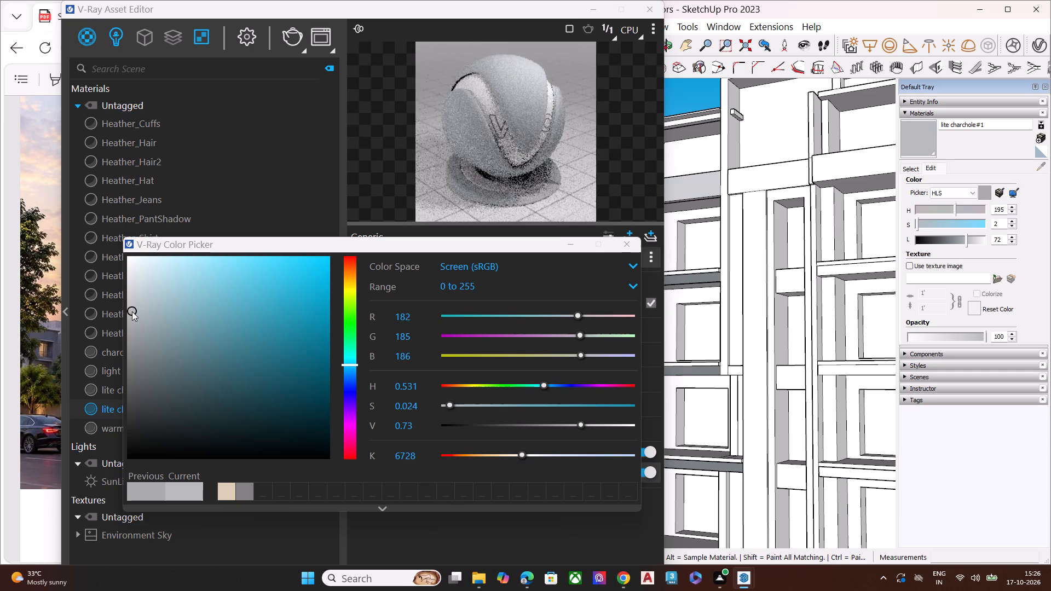
left_click_drag(132, 311, 131, 311)
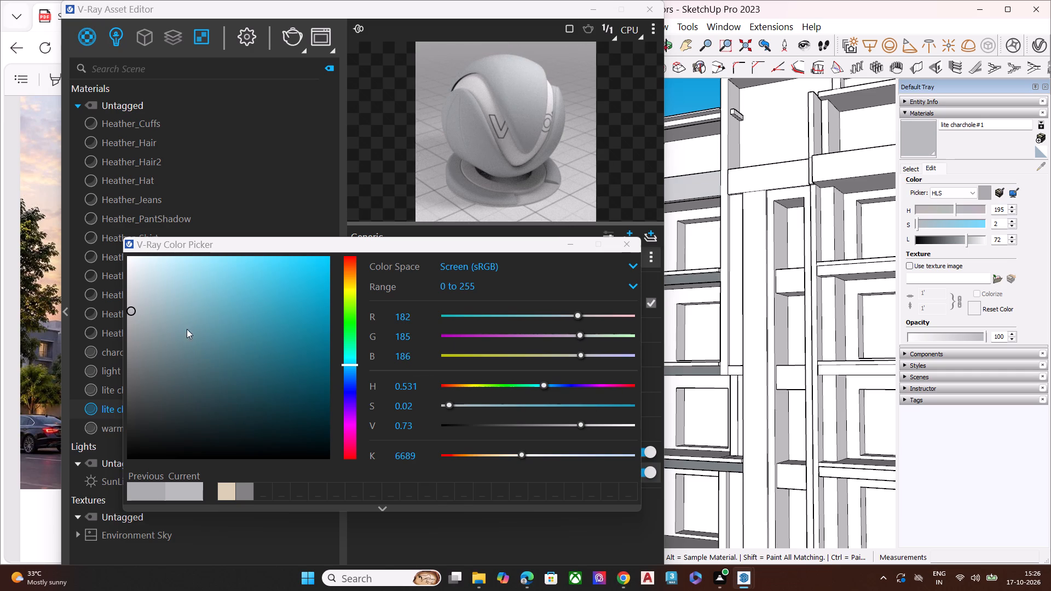
left_click(129, 297)
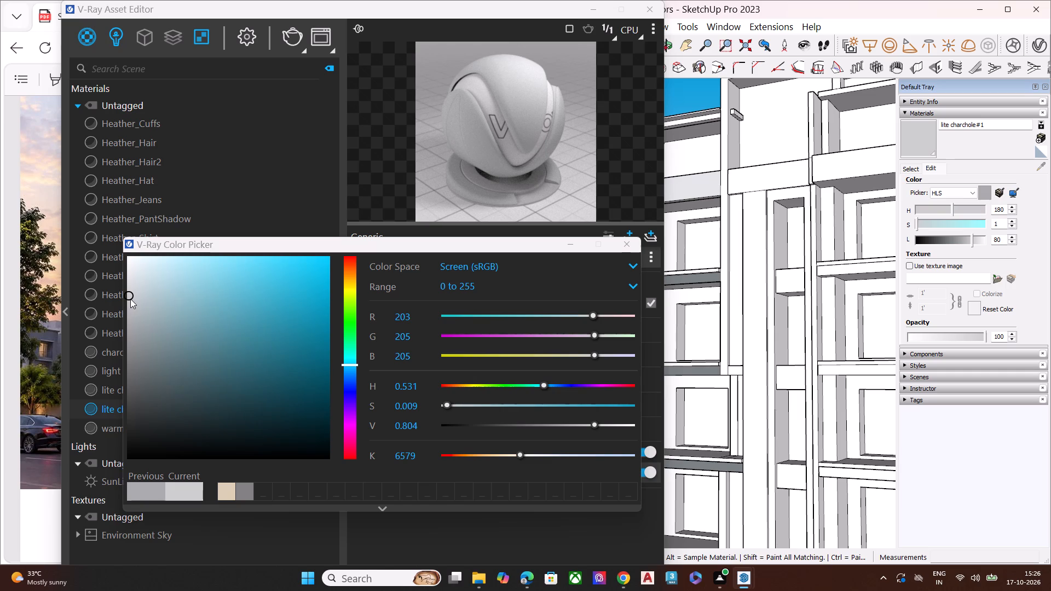
left_click(129, 293)
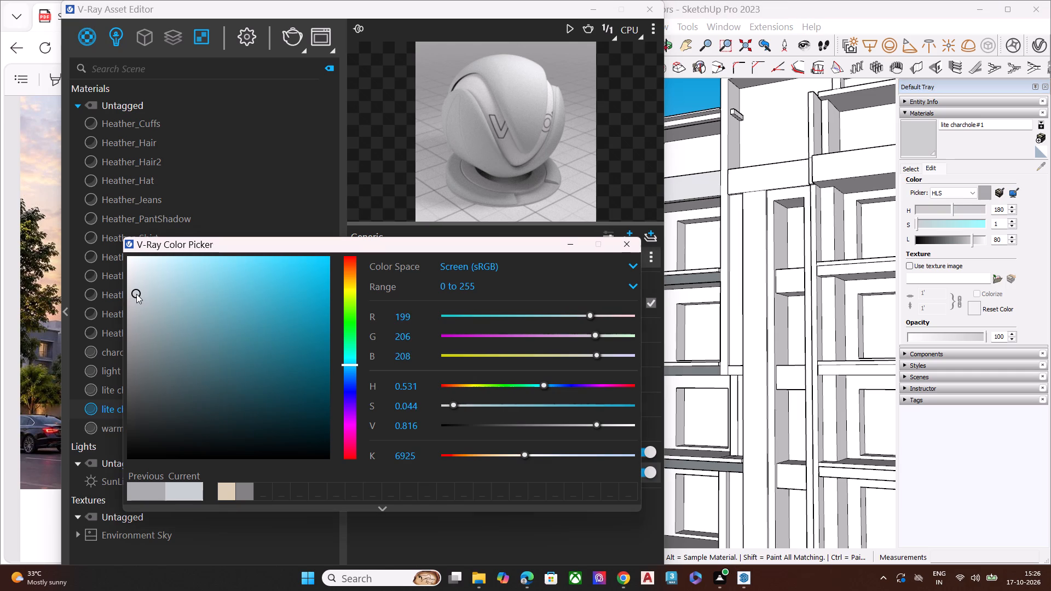
left_click_drag(642, 234, 643, 236)
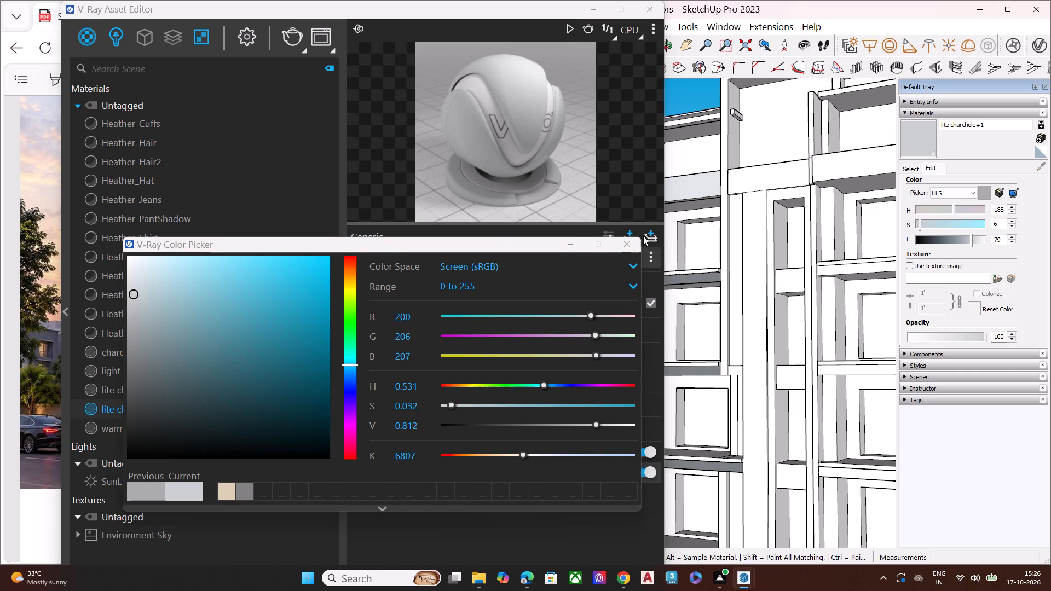
left_click_drag(643, 236, 644, 239)
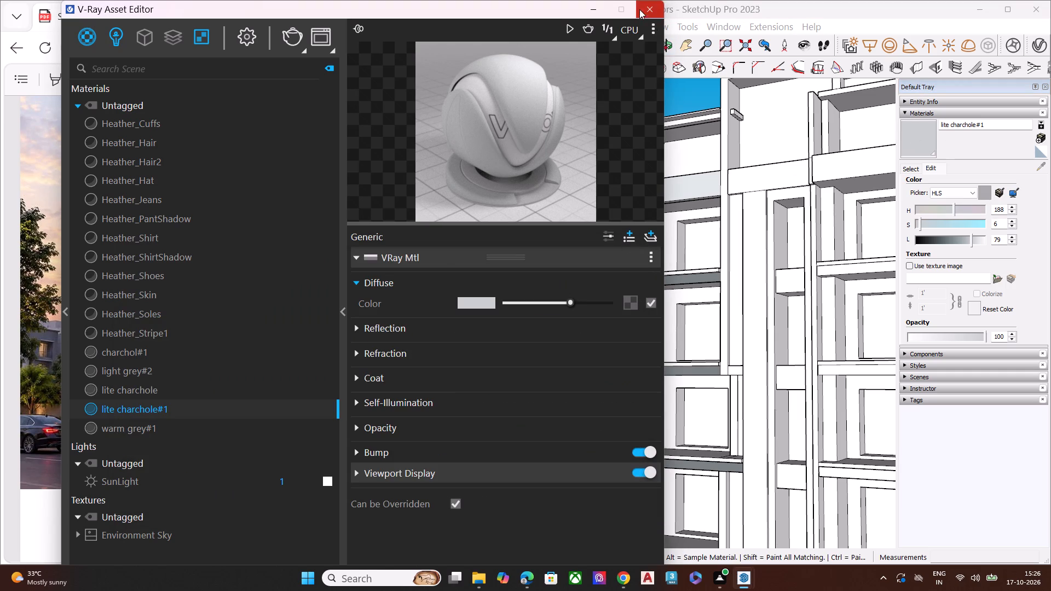
left_click(639, 9)
Fine-tune the diffuse colour of lite charchole#1 to a light cool grey of about RGB 191, 195, 196 and activate it for painting.
left_click(918, 142)
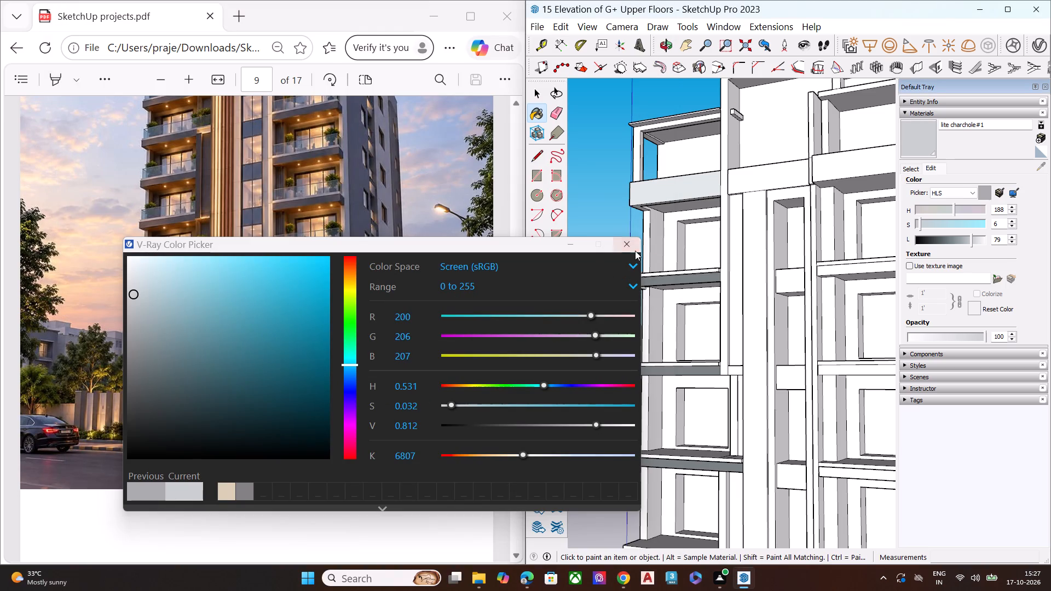
left_click(134, 309)
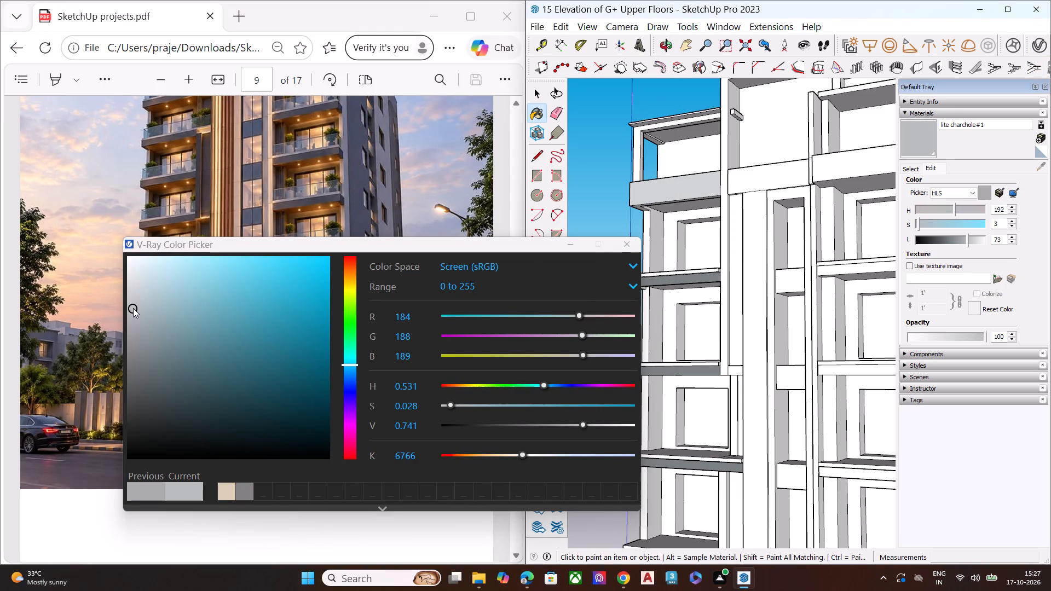
left_click(135, 282)
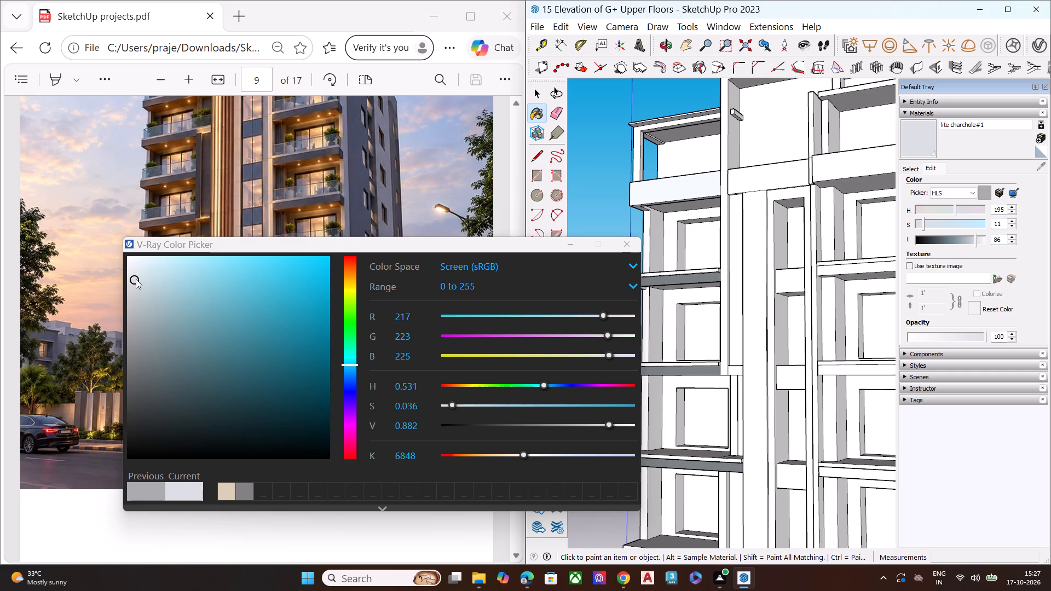
left_click_drag(136, 279, 134, 291)
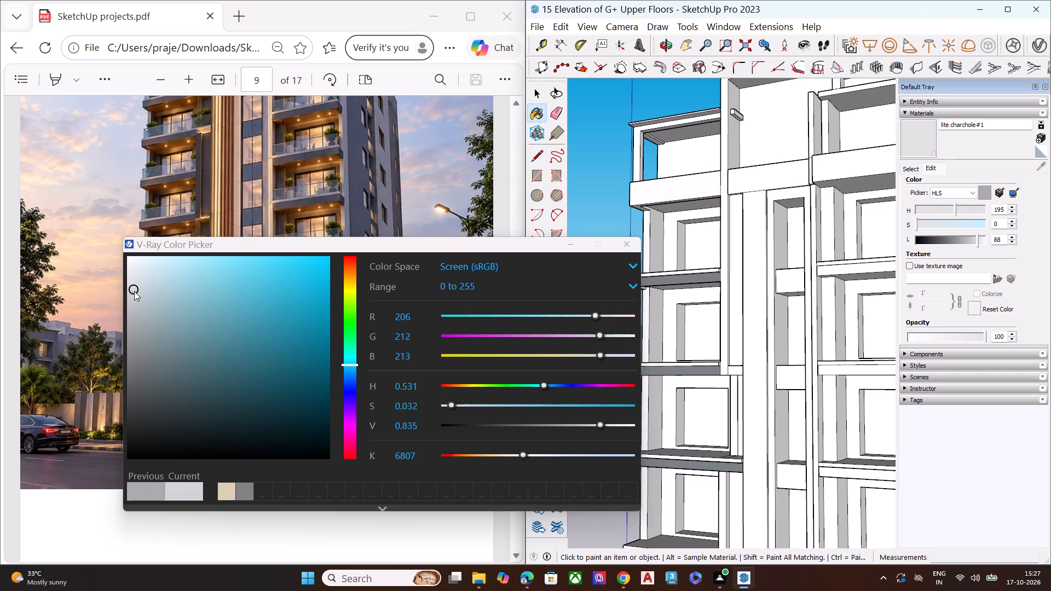
left_click_drag(134, 291, 128, 309)
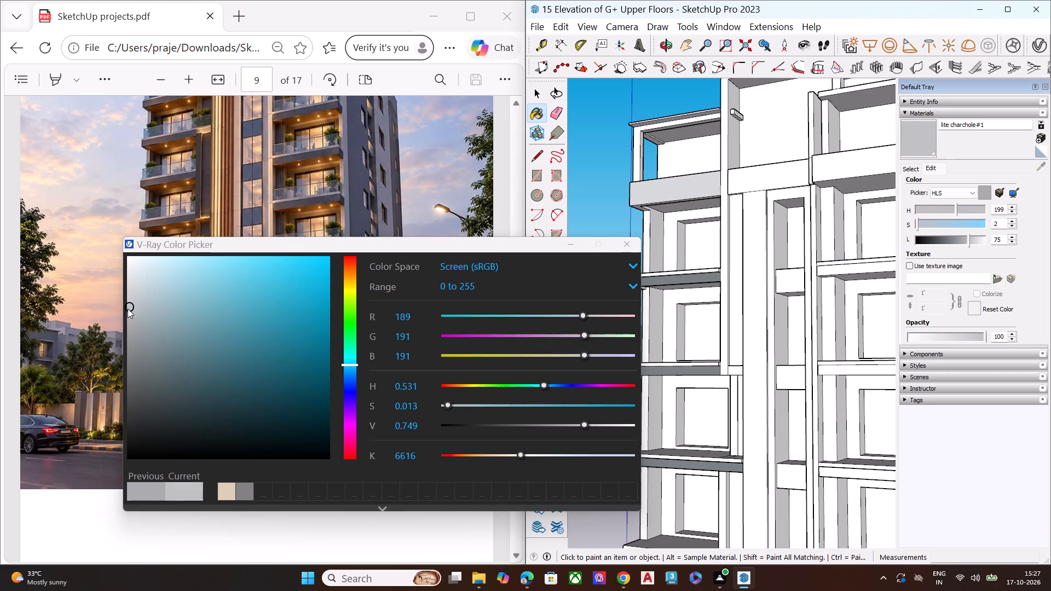
left_click_drag(128, 309, 125, 294)
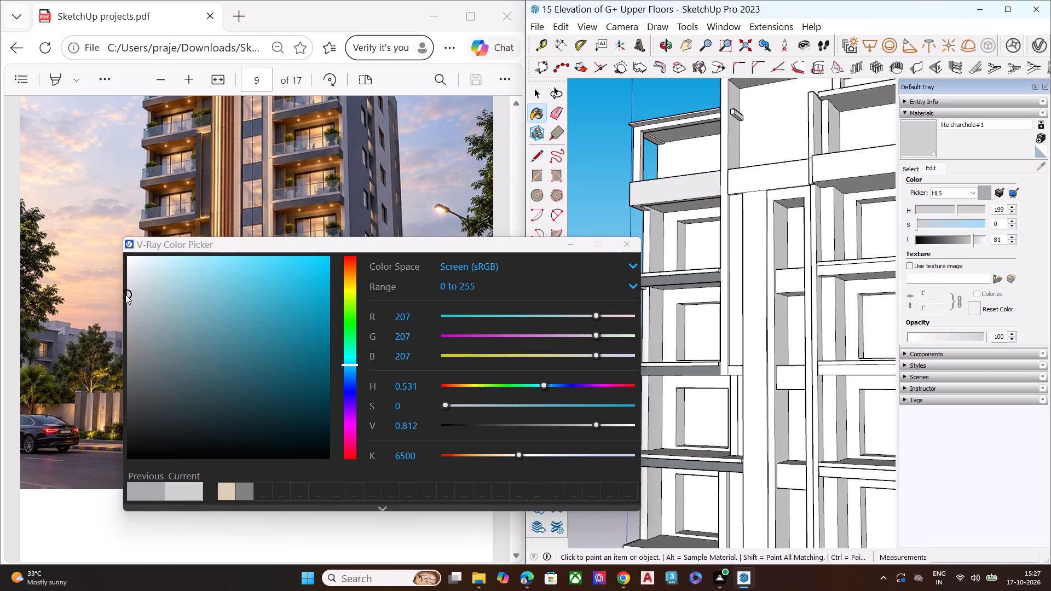
left_click_drag(125, 294, 128, 292)
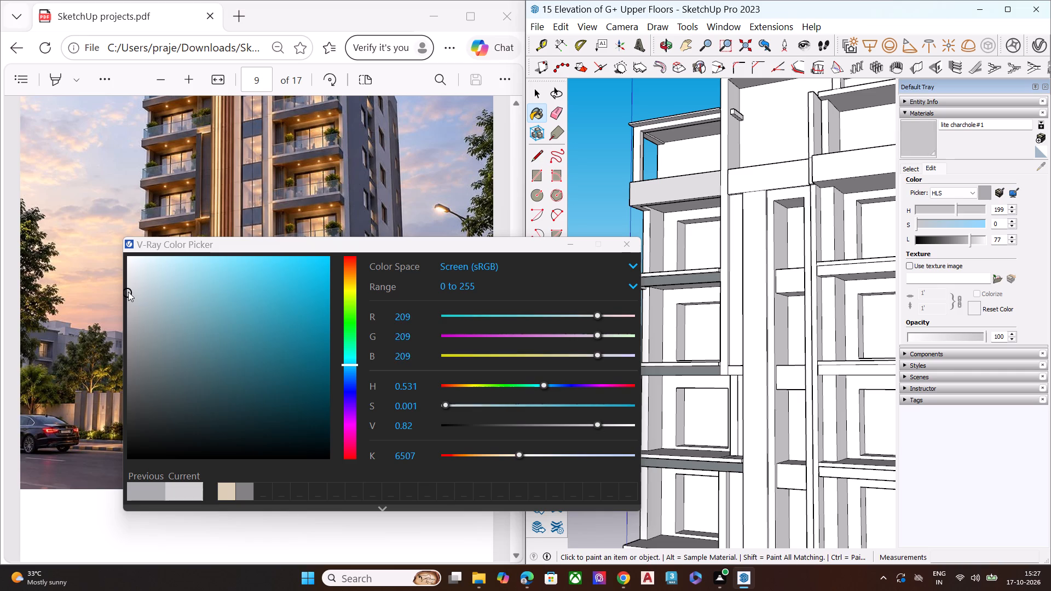
left_click_drag(128, 292, 128, 301)
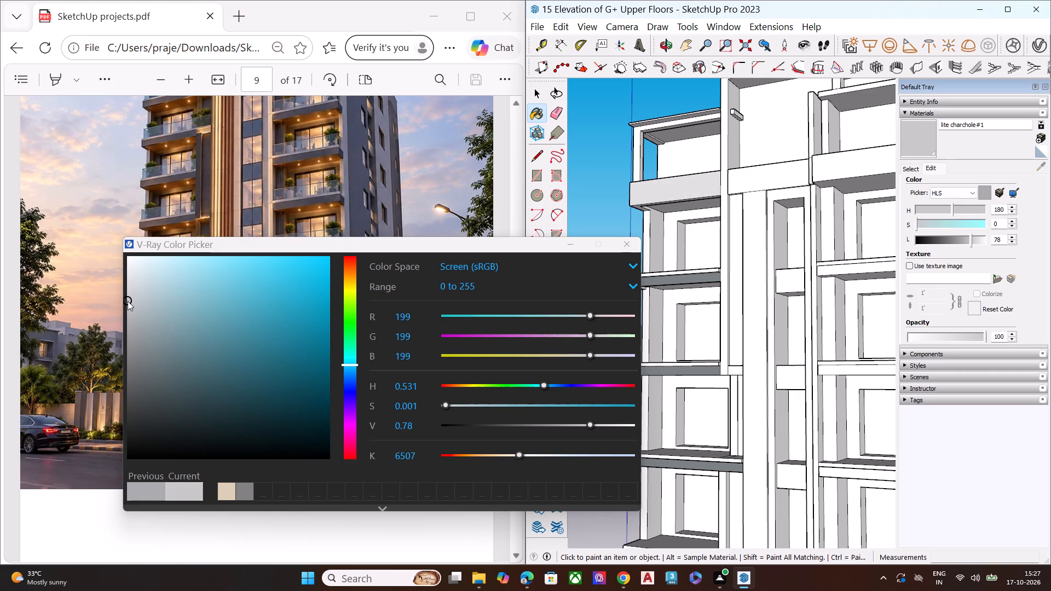
left_click_drag(128, 301, 126, 304)
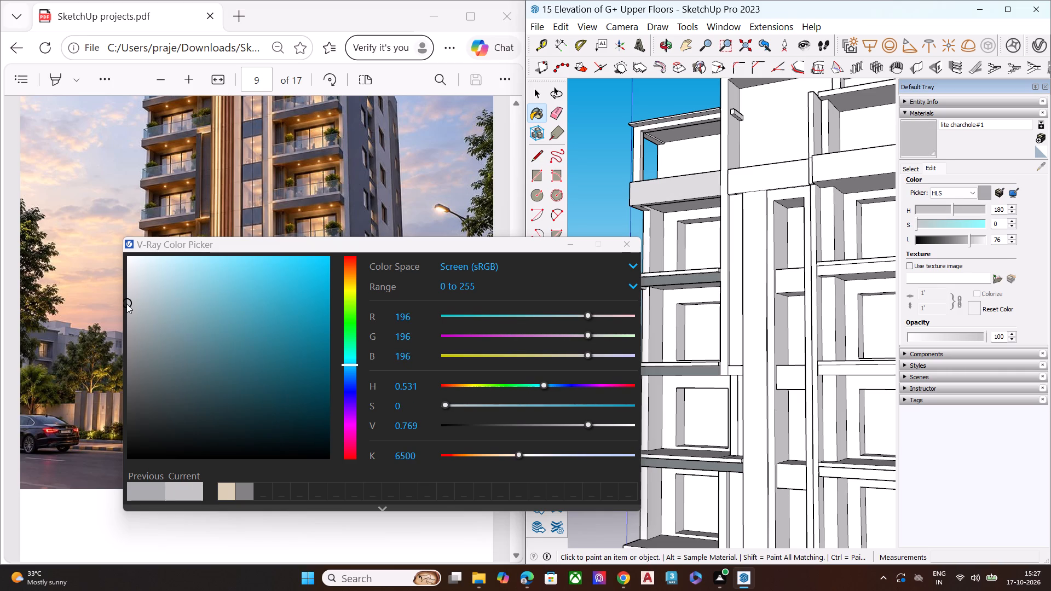
left_click_drag(126, 304, 129, 305)
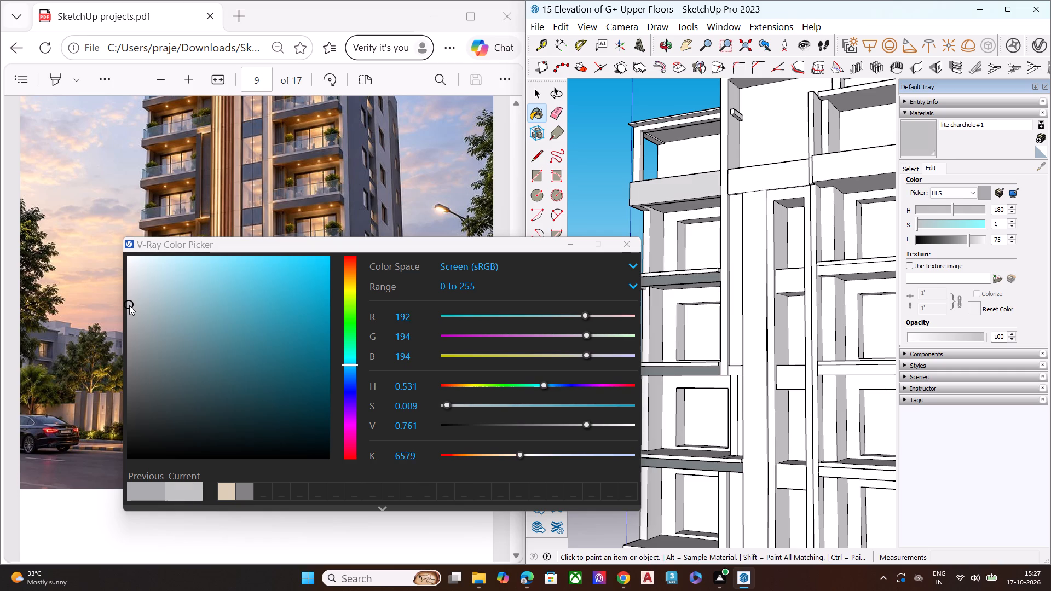
left_click_drag(129, 305, 133, 303)
left_click(622, 244)
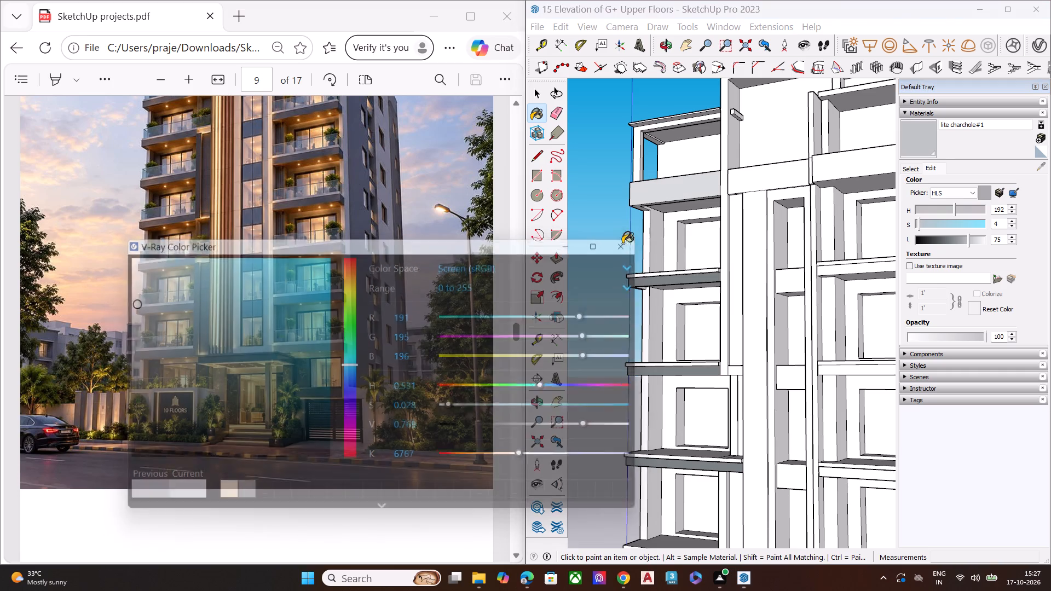
left_click(924, 140)
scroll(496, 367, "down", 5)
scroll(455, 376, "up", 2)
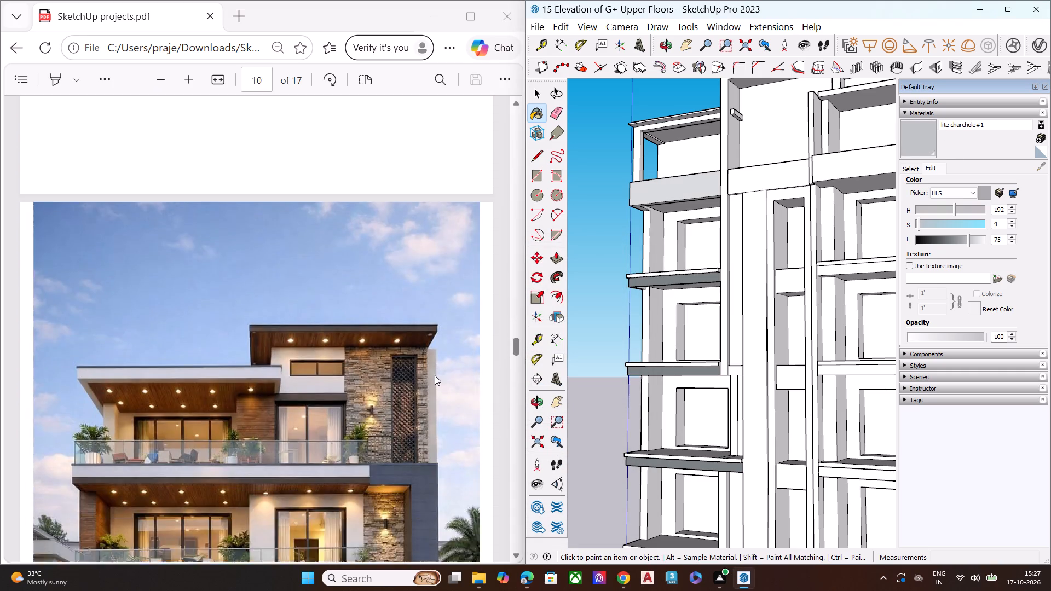
Examine the ten-storey tower rendering on page 9 of the PDF and compare its upper facade with the model.
scroll(435, 375, "up", 7)
scroll(423, 373, "down", 5)
scroll(862, 320, "down", 6)
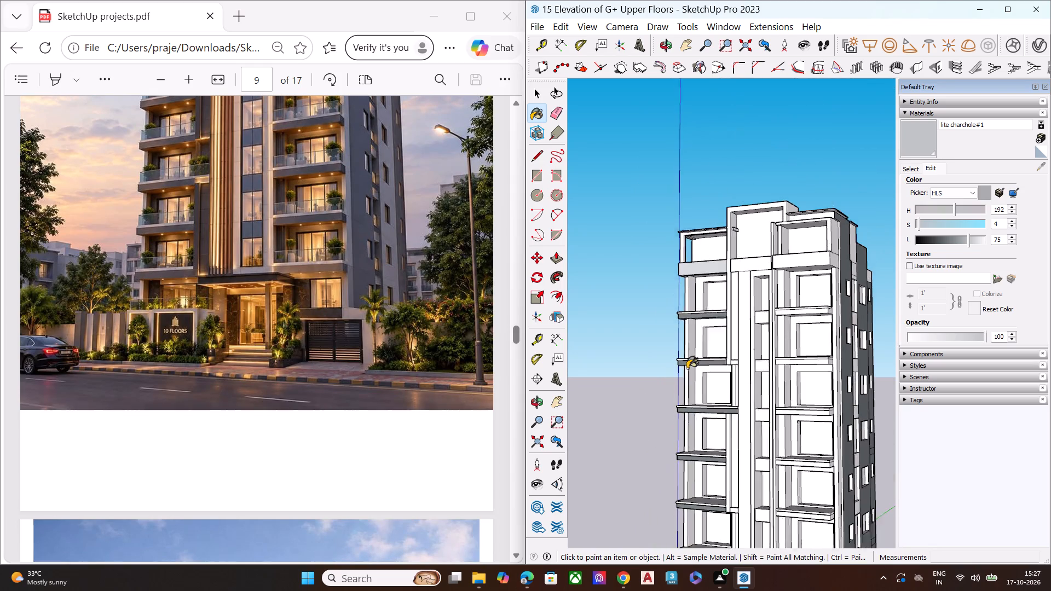
scroll(687, 368, "down", 2)
middle_click_drag(735, 395, 613, 427)
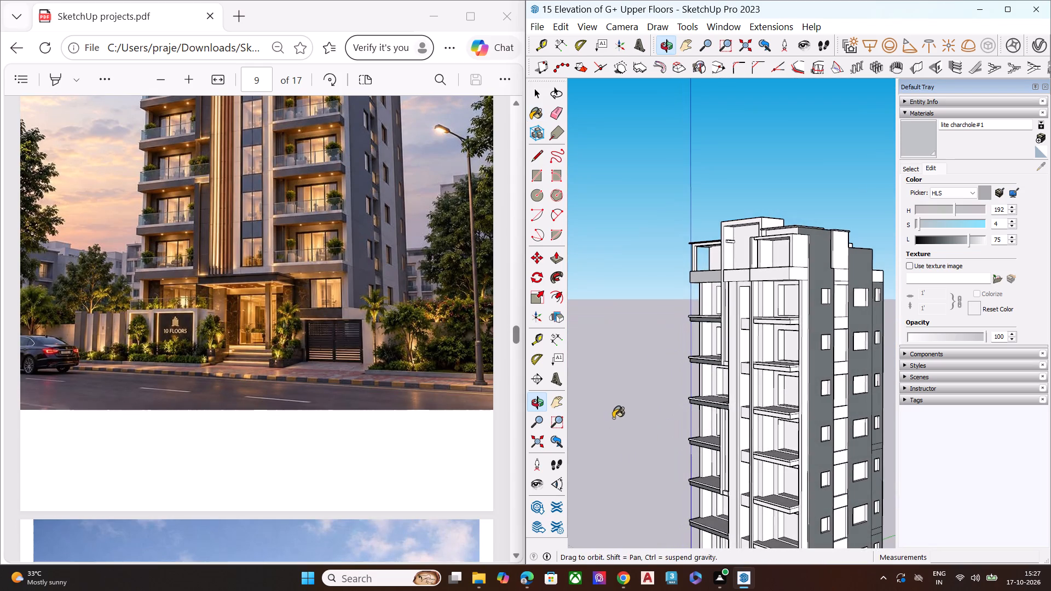
scroll(300, 381, "up", 1)
scroll(300, 381, "down", 2)
scroll(300, 381, "up", 4)
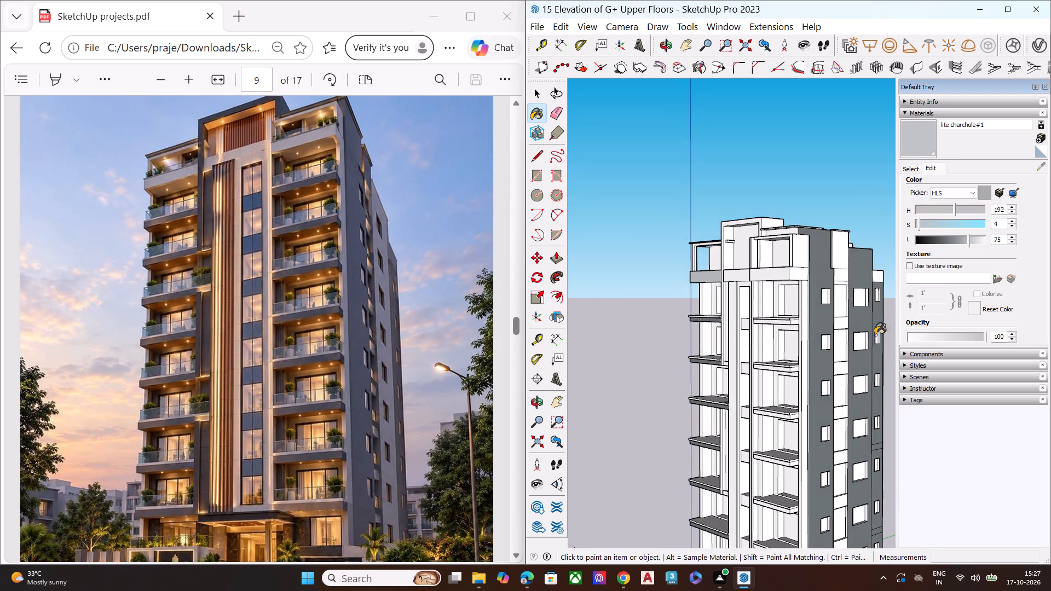
middle_click_drag(744, 350, 728, 370)
scroll(488, 366, "up", 1)
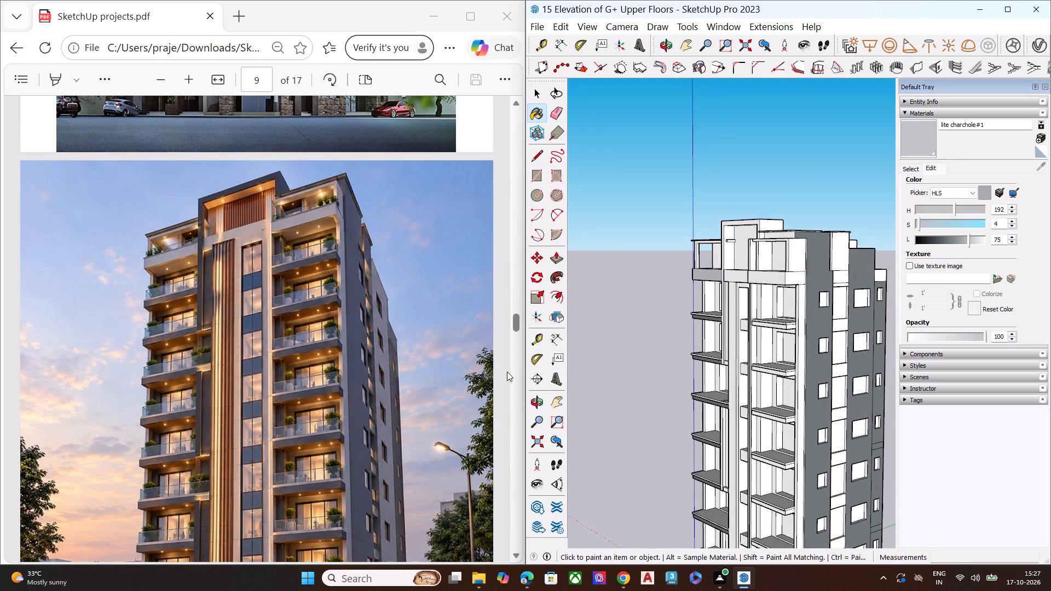
Paint the front of the top-floor balcony band on the tower's right bay with lite charchole#1.
middle_click_drag(573, 336, 809, 274)
scroll(809, 274, "up", 6)
left_click(804, 271)
scroll(800, 298, "down", 2)
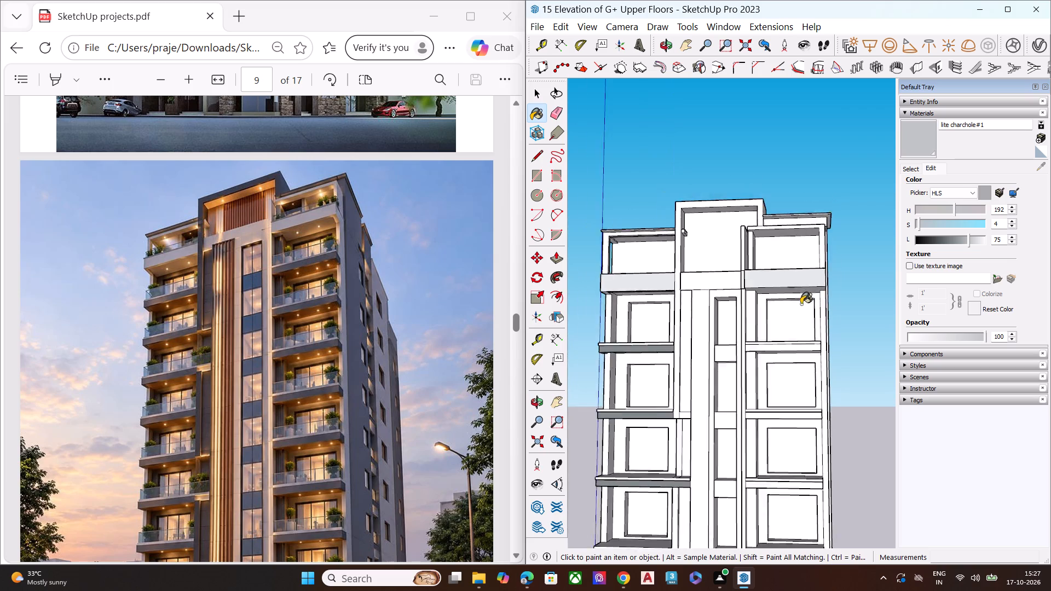
Paint the top-floor left corner column and the adjoining roof beam faces with lite charchole#1.
scroll(801, 304, "down", 3)
scroll(689, 305, "up", 8)
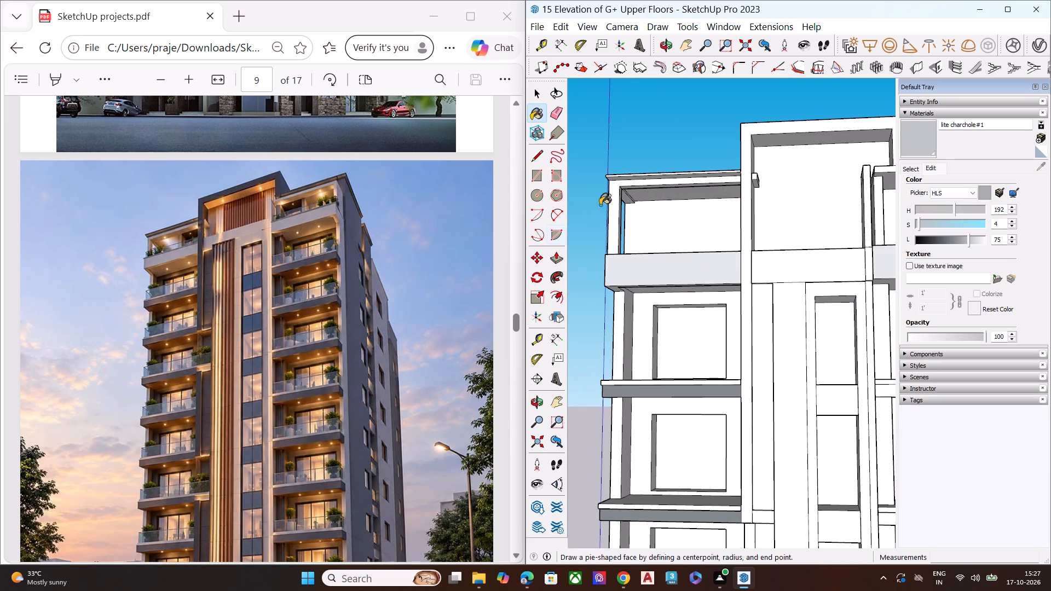
scroll(608, 178, "up", 6)
left_click(616, 208)
middle_click_drag(625, 195, 467, 171)
scroll(611, 192, "up", 2)
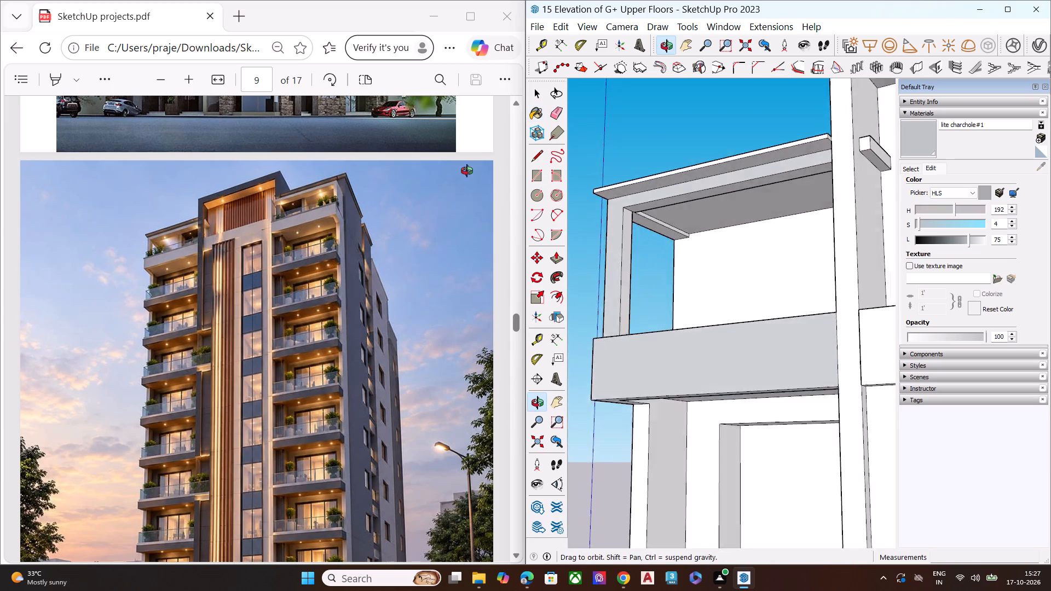
middle_click_drag(467, 171, 464, 170)
scroll(744, 246, "down", 2)
scroll(744, 246, "up", 1)
scroll(744, 246, "down", 2)
scroll(744, 246, "up", 5)
scroll(611, 227, "up", 6)
left_click(583, 235)
left_click(624, 212)
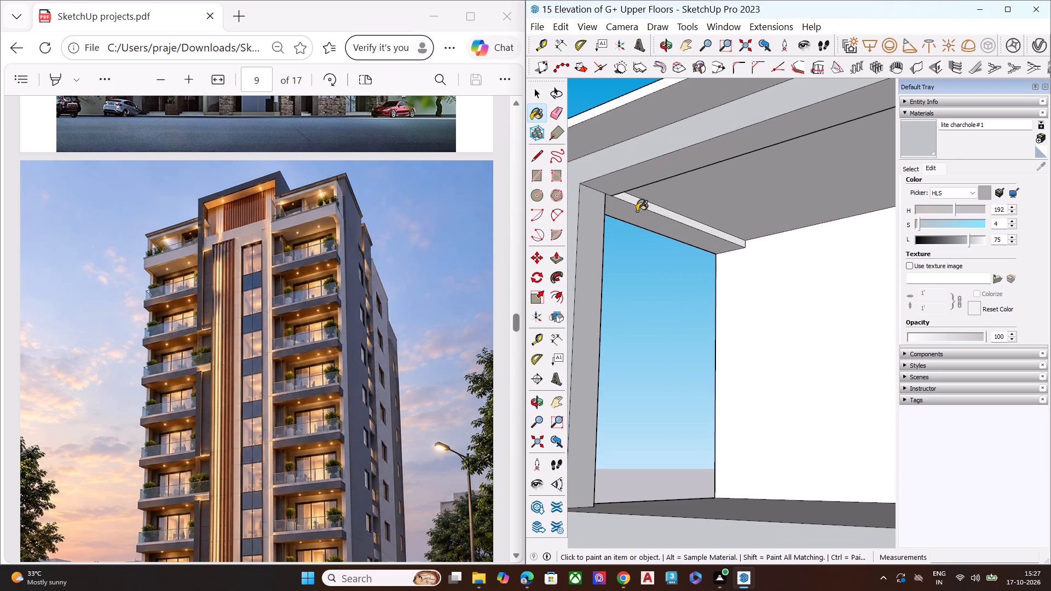
left_click(630, 182)
scroll(630, 182, "down", 8)
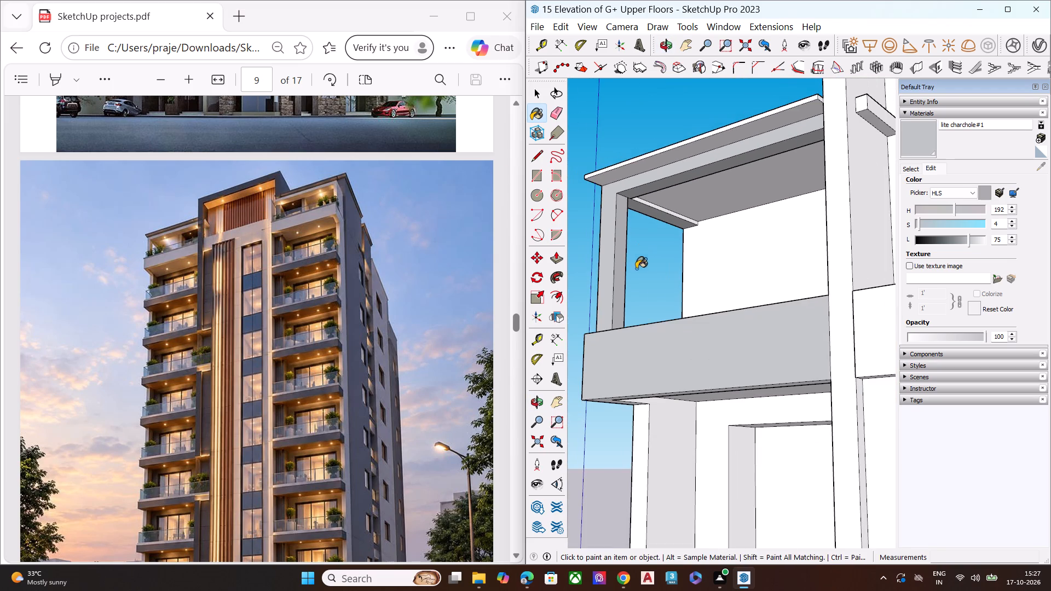
Paint the front and inner faces of the left corner column directly below the top balcony band with lite charchole#1.
scroll(698, 271, "down", 4)
scroll(698, 271, "up", 1)
scroll(698, 271, "down", 3)
scroll(698, 271, "up", 1)
scroll(698, 271, "down", 3)
scroll(661, 355, "up", 2)
scroll(660, 362, "down", 1)
scroll(659, 362, "up", 10)
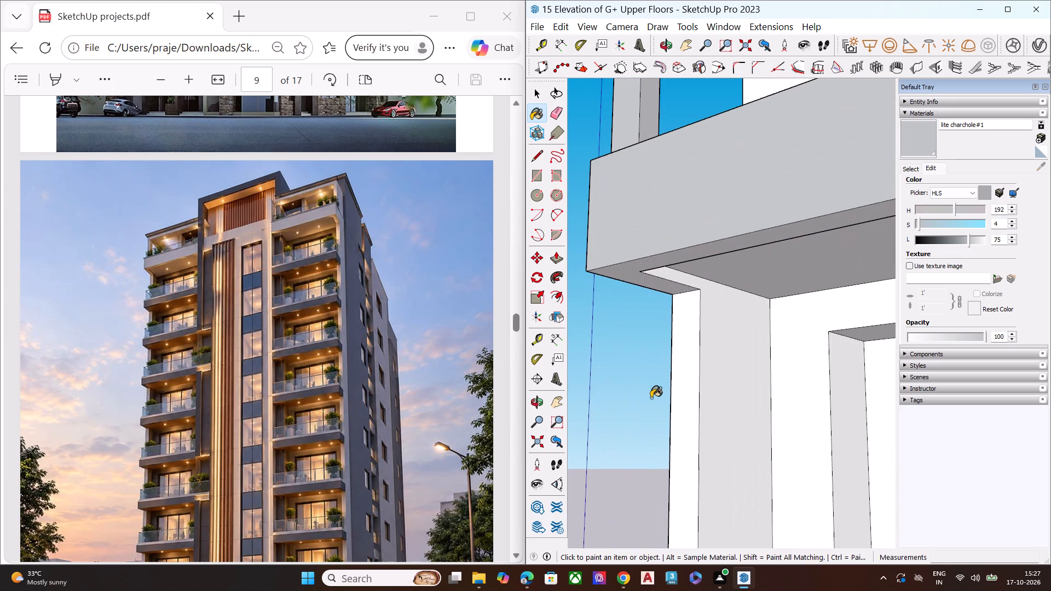
left_click(678, 368)
left_click(714, 363)
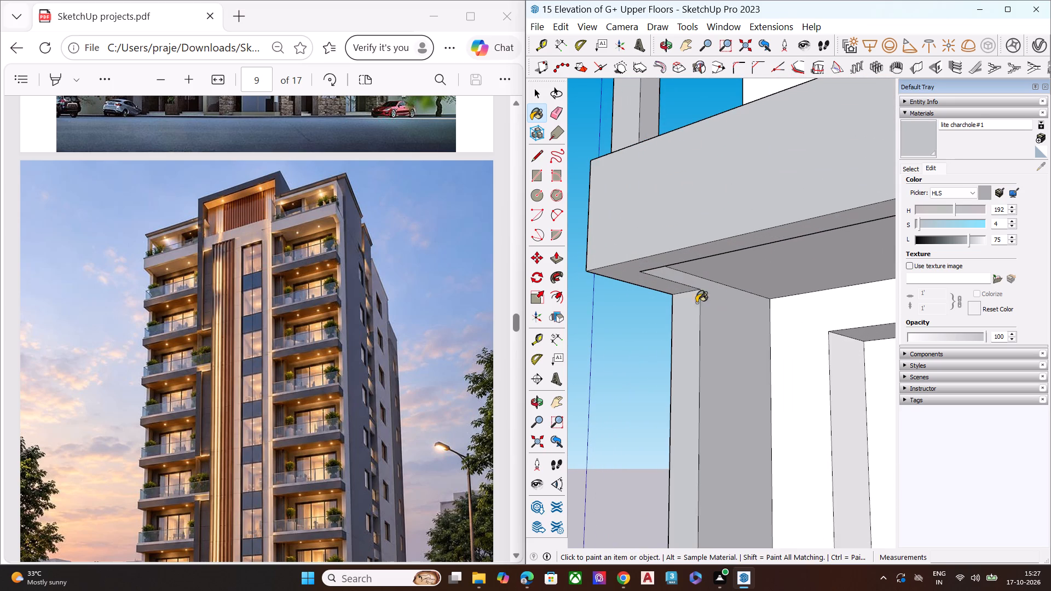
Paint the left corner column faces one storey further down, between the first and second balcony slabs, with lite charchole#1.
scroll(681, 308, "down", 1)
scroll(676, 311, "up", 3)
scroll(675, 312, "down", 7)
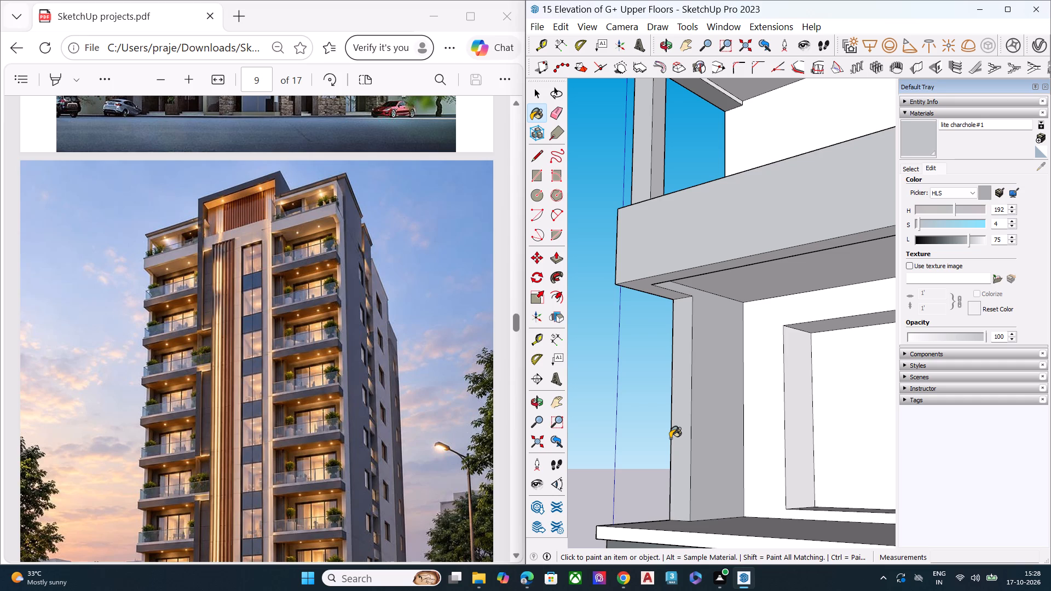
scroll(673, 298, "down", 3)
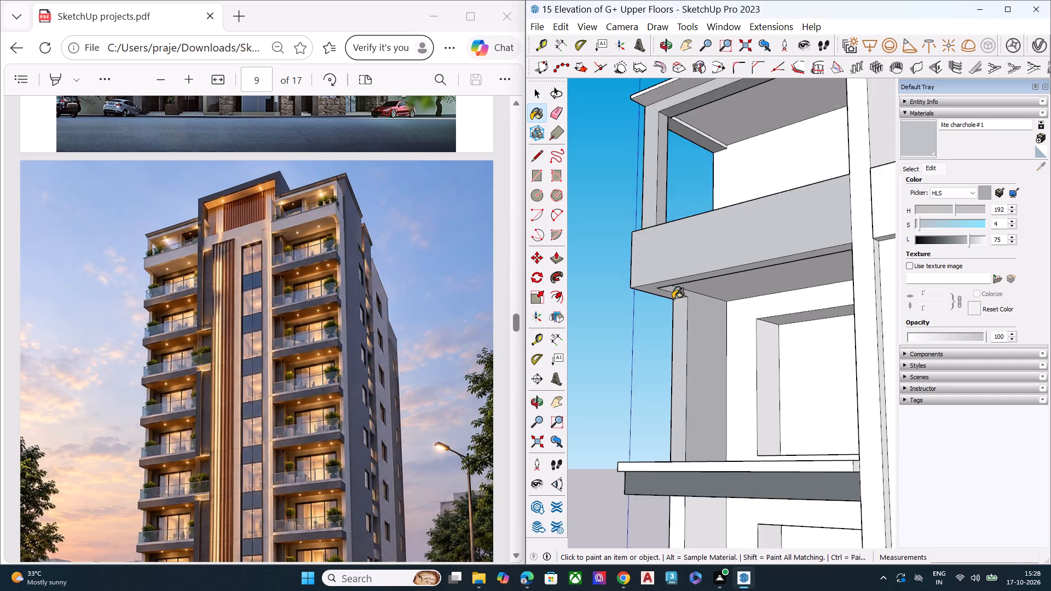
scroll(673, 299, "down", 1)
middle_click_drag(686, 345, 668, 421)
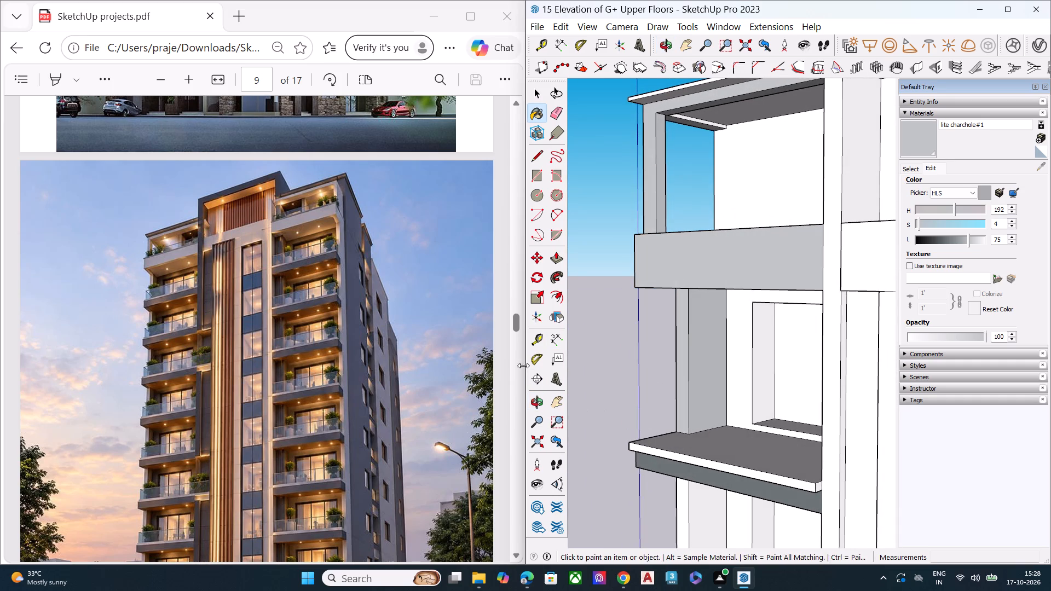
scroll(586, 362, "down", 1)
middle_click_drag(632, 350, 674, 295)
scroll(674, 295, "up", 2)
scroll(669, 322, "down", 2)
scroll(669, 330, "up", 3)
left_click(684, 352)
scroll(674, 358, "down", 7)
middle_click_drag(678, 389, 693, 339)
scroll(655, 432, "up", 1)
scroll(692, 333, "down", 7)
scroll(686, 448, "up", 5)
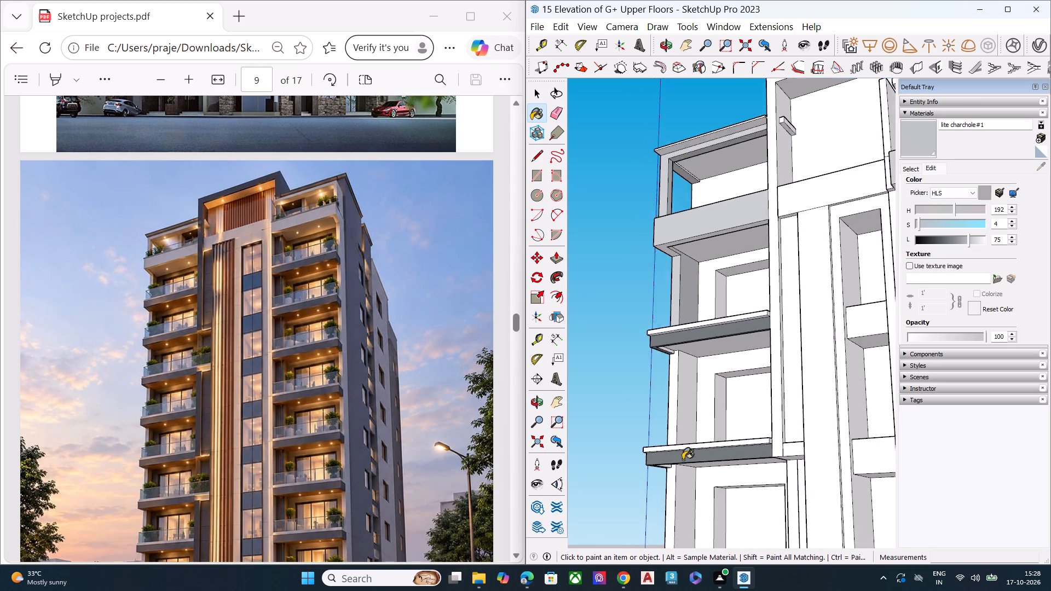
scroll(683, 460, "up", 2)
scroll(666, 384, "up", 4)
scroll(663, 384, "down", 1)
scroll(663, 384, "up", 1)
left_click(675, 368)
left_click(689, 366)
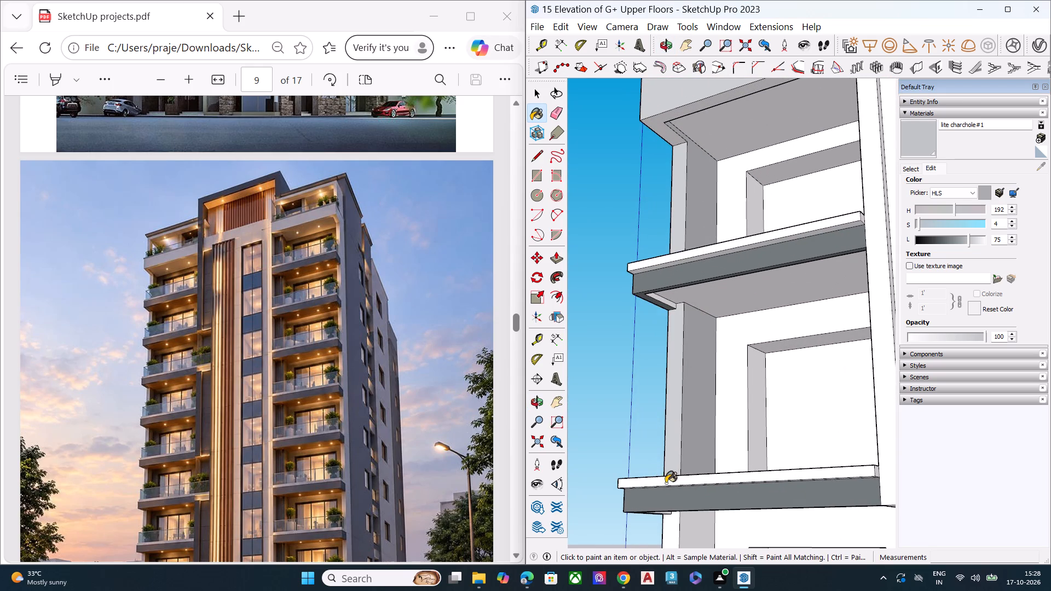
Paint the upper side and front edges of the first left-bay balcony slab below the top band with lite charchole#1.
scroll(686, 430, "down", 6)
scroll(689, 319, "up", 2)
scroll(682, 330, "down", 1)
scroll(681, 331, "up", 2)
scroll(676, 339, "down", 1)
scroll(675, 340, "up", 3)
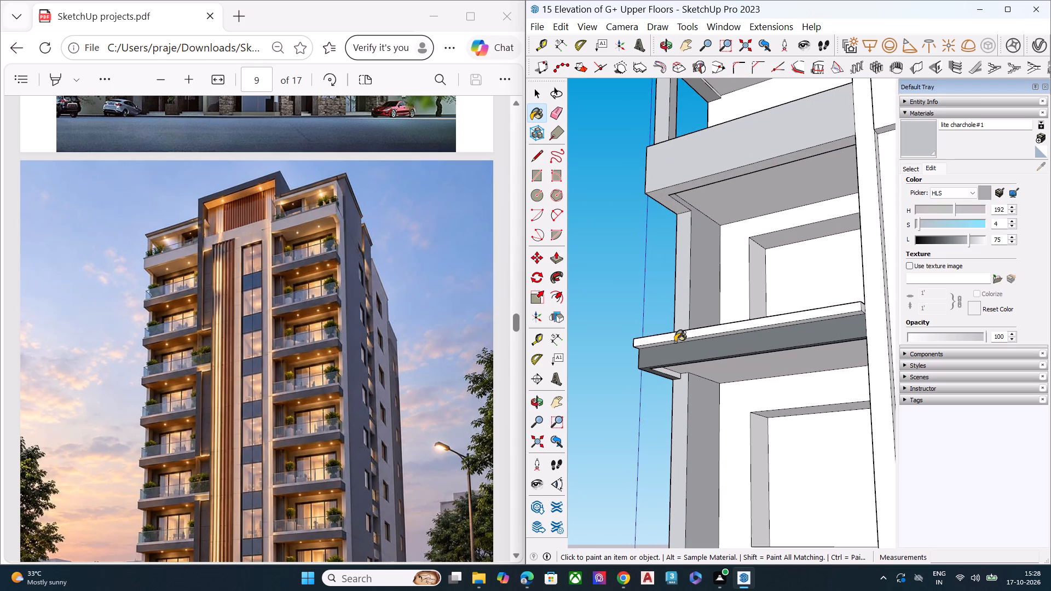
middle_click_drag(673, 351, 1037, 466)
scroll(691, 385, "up", 1)
scroll(691, 384, "down", 1)
scroll(691, 384, "up", 8)
left_click(745, 349)
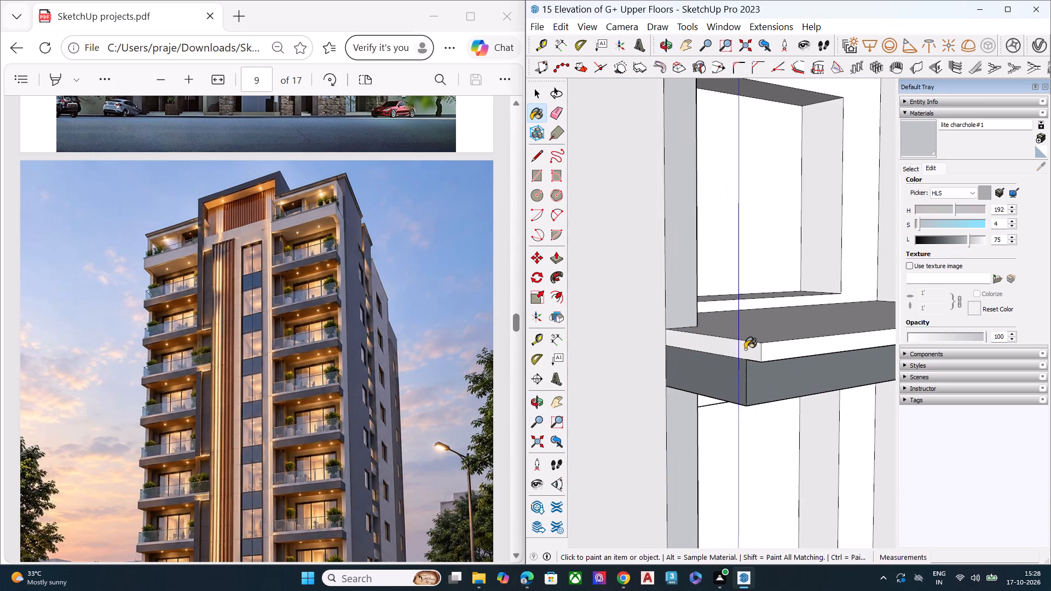
left_click(789, 354)
Paint the upper side and front edges of the second left-bay balcony slab down with lite charchole#1.
scroll(764, 356, "down", 4)
scroll(688, 320, "down", 2)
scroll(656, 325, "up", 1)
scroll(653, 327, "down", 1)
scroll(652, 327, "up", 1)
scroll(652, 327, "down", 4)
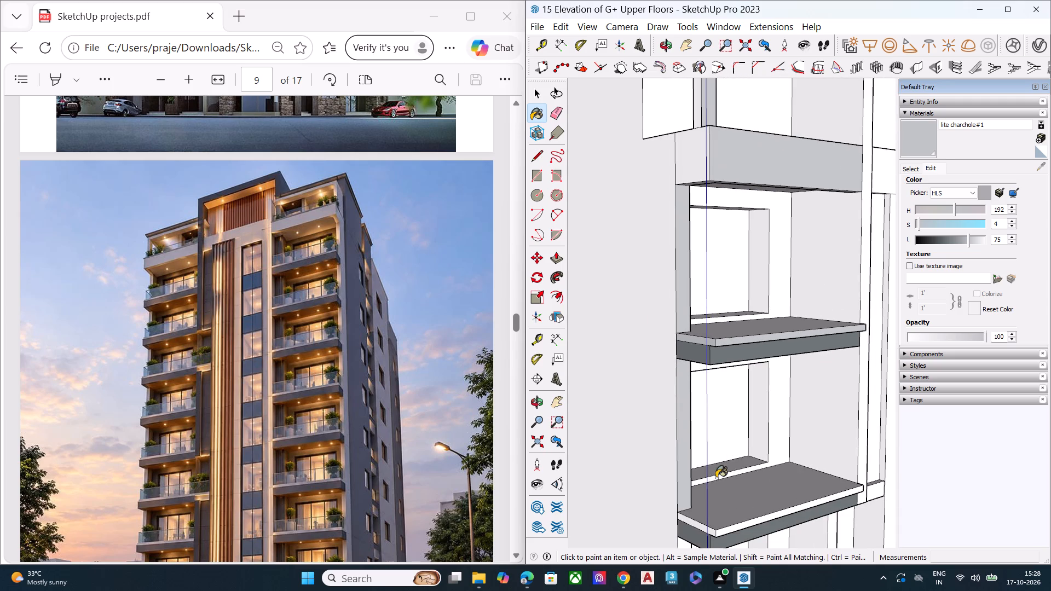
middle_click_drag(703, 452, 691, 388)
scroll(696, 438, "up", 3)
scroll(693, 465, "down", 3)
scroll(693, 465, "up", 3)
left_click(689, 453)
left_click(708, 448)
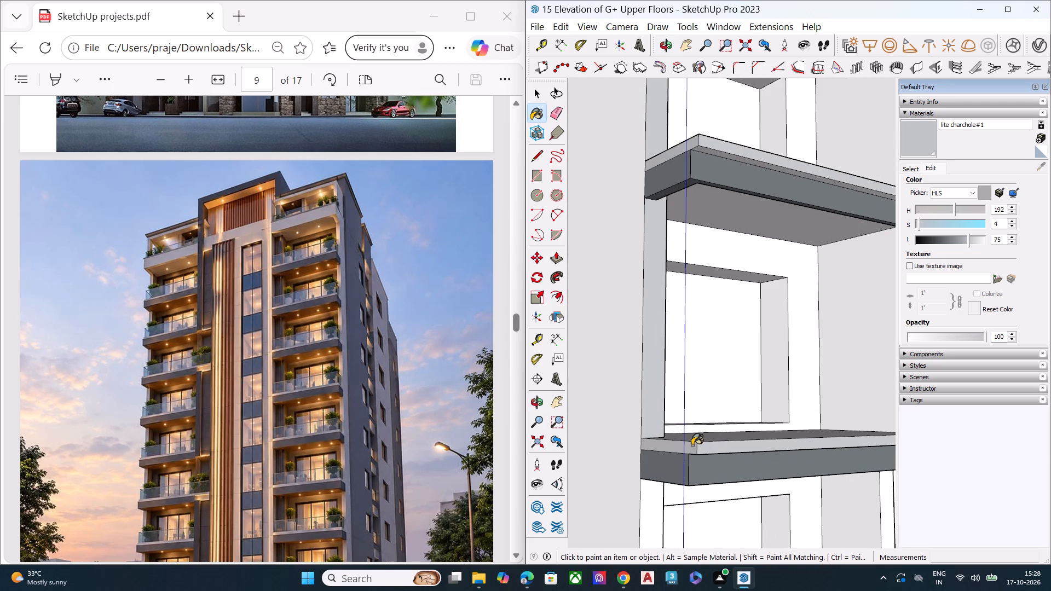
Paint the upper side and front edges of the third left-bay balcony slab down with lite charchole#1.
scroll(691, 392, "down", 6)
scroll(700, 396, "up", 1)
scroll(701, 396, "down", 1)
scroll(704, 329, "down", 6)
scroll(706, 474, "up", 8)
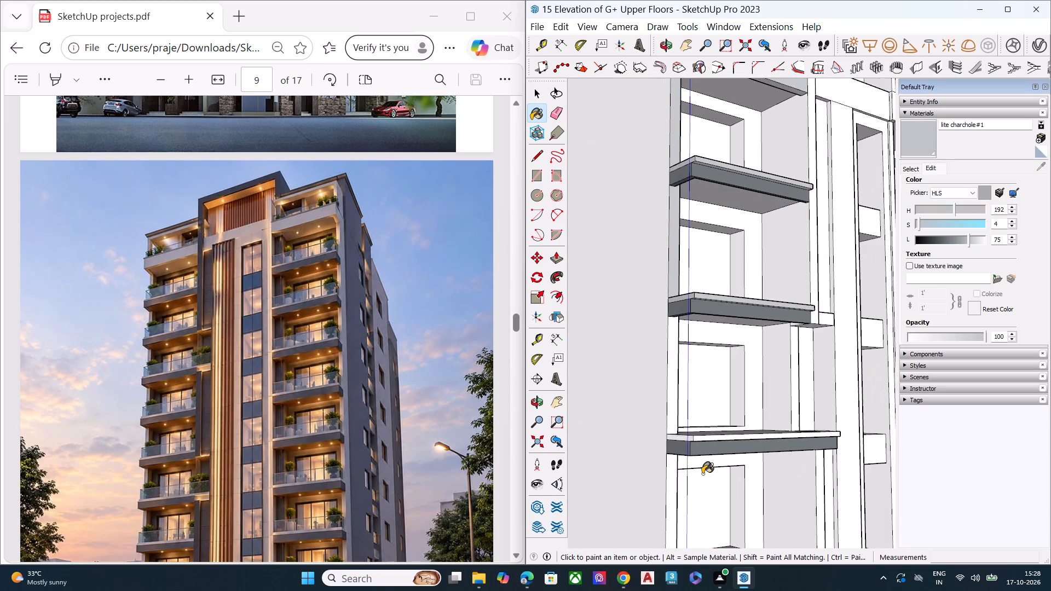
scroll(702, 474, "down", 2)
scroll(702, 474, "up", 7)
scroll(672, 403, "up", 6)
left_click(671, 389)
left_click(704, 389)
Paint the upper side and front edges of the fourth left-bay balcony slab down with lite charchole#1.
scroll(668, 355, "down", 9)
scroll(667, 354, "up", 1)
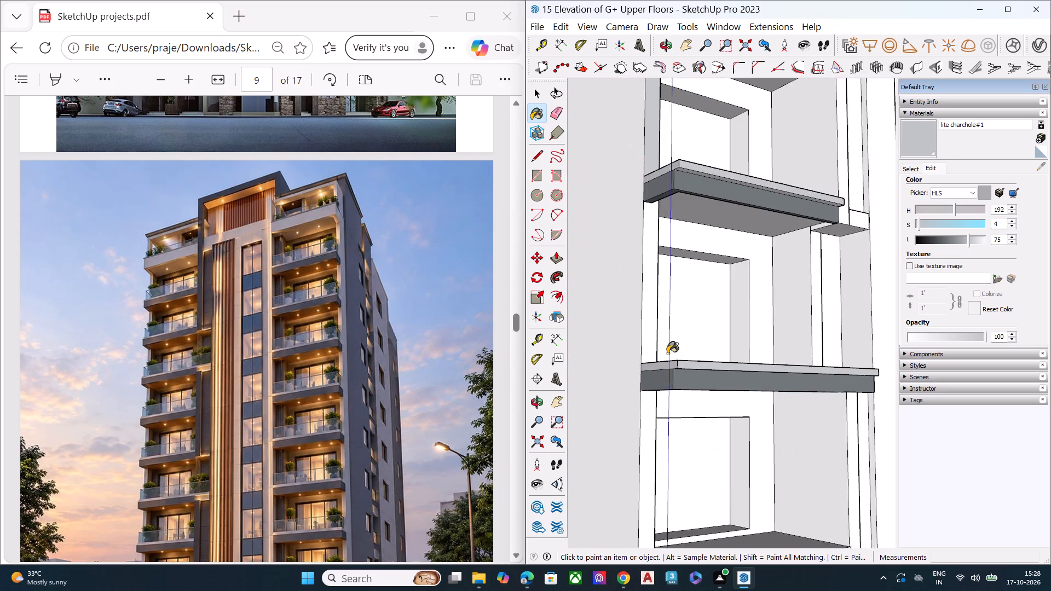
scroll(667, 354, "down", 3)
scroll(667, 354, "up", 1)
scroll(667, 354, "down", 6)
scroll(668, 444, "up", 3)
scroll(668, 453, "down", 1)
scroll(668, 456, "up", 6)
scroll(674, 474, "down", 1)
scroll(674, 474, "up", 7)
scroll(668, 448, "down", 1)
scroll(668, 448, "up", 6)
left_click(667, 448)
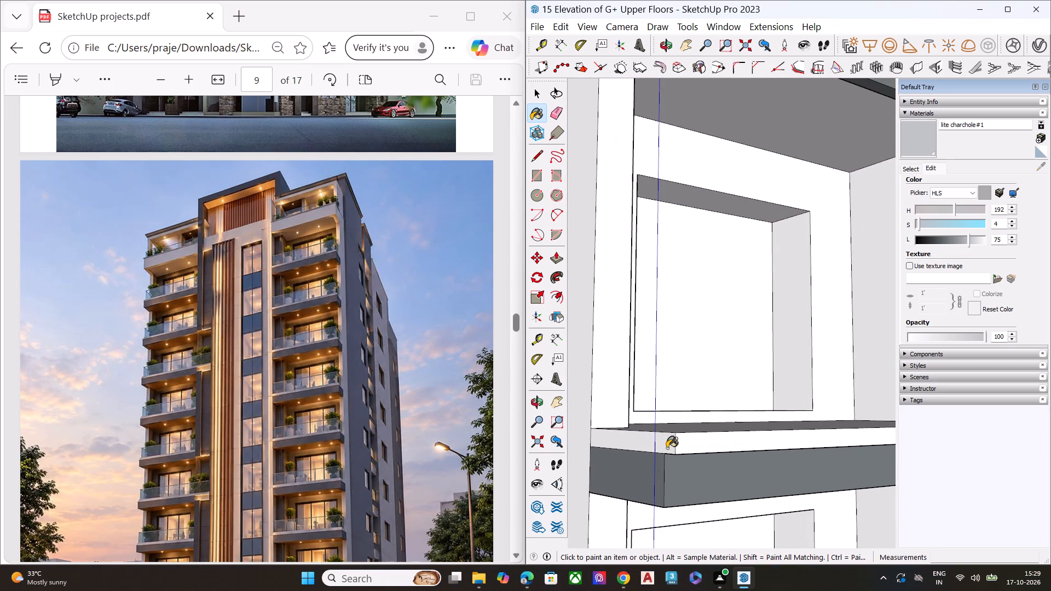
left_click(689, 446)
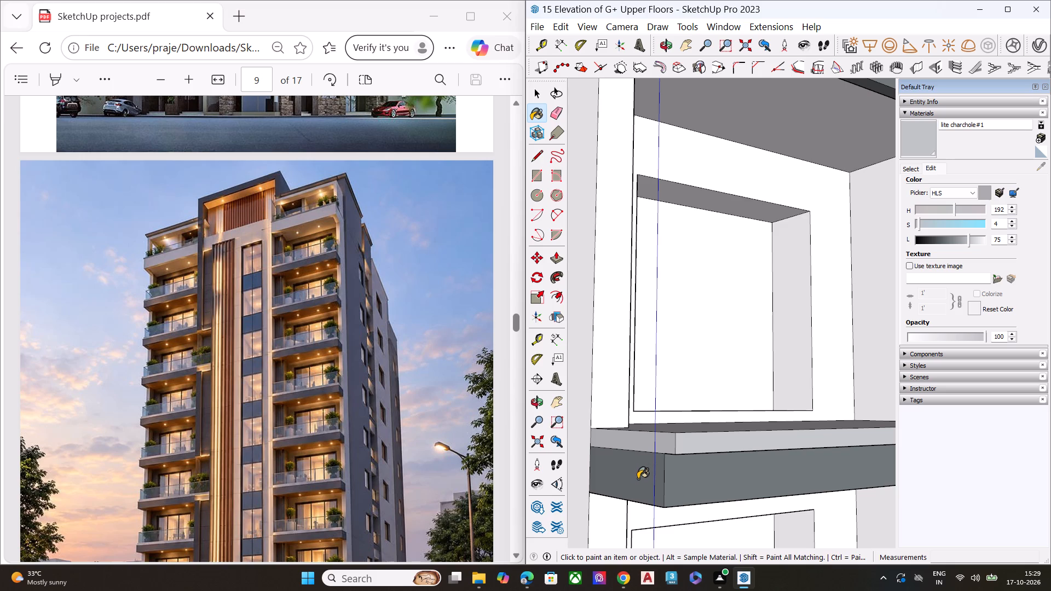
Paint the upper side and front edges of the fifth left-bay balcony slab down with lite charchole#1.
scroll(708, 340, "down", 7)
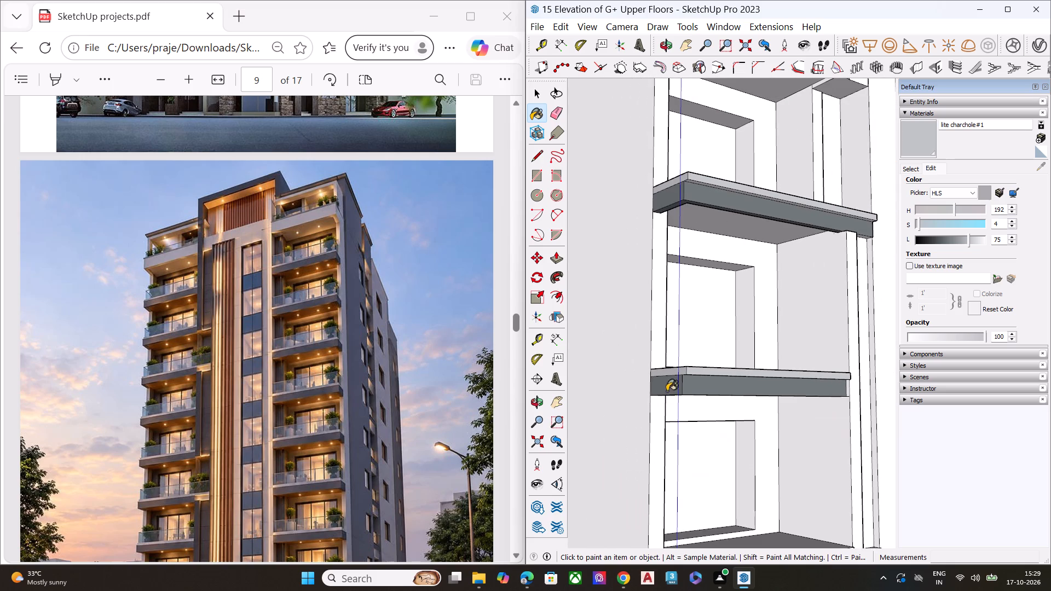
scroll(651, 337, "down", 7)
scroll(675, 458, "up", 10)
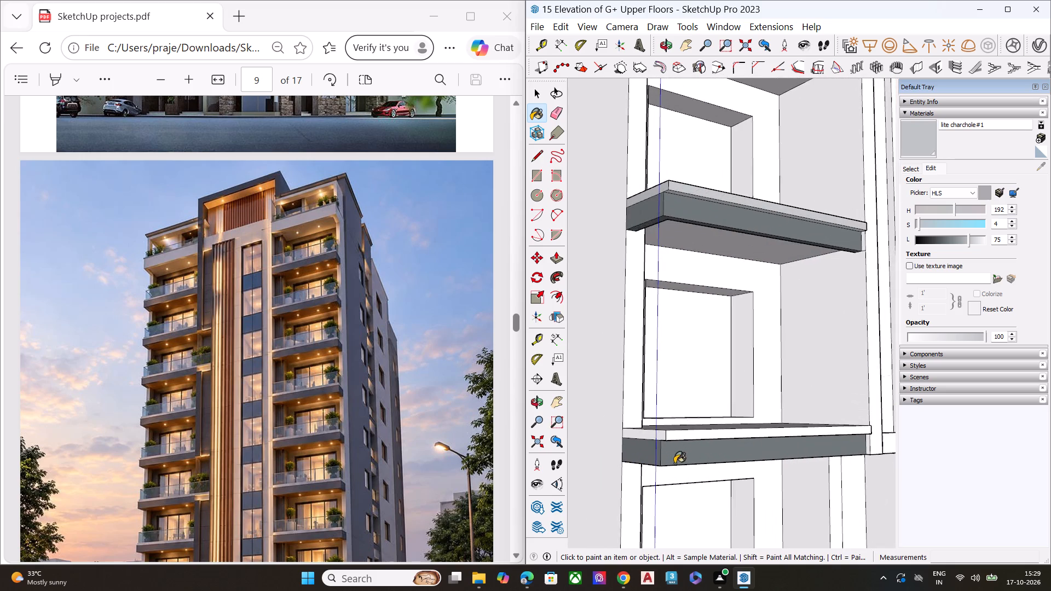
scroll(662, 450, "down", 1)
scroll(662, 449, "up", 2)
scroll(661, 449, "down", 1)
scroll(661, 449, "up", 5)
left_click(658, 431)
left_click(684, 430)
Paint the upper side and front edges of the sixth left-bay balcony slab down with lite charchole#1.
scroll(641, 392, "down", 2)
scroll(640, 391, "up", 1)
scroll(640, 390, "down", 3)
scroll(640, 390, "up", 1)
scroll(640, 390, "down", 4)
scroll(661, 370, "up", 1)
scroll(661, 370, "down", 6)
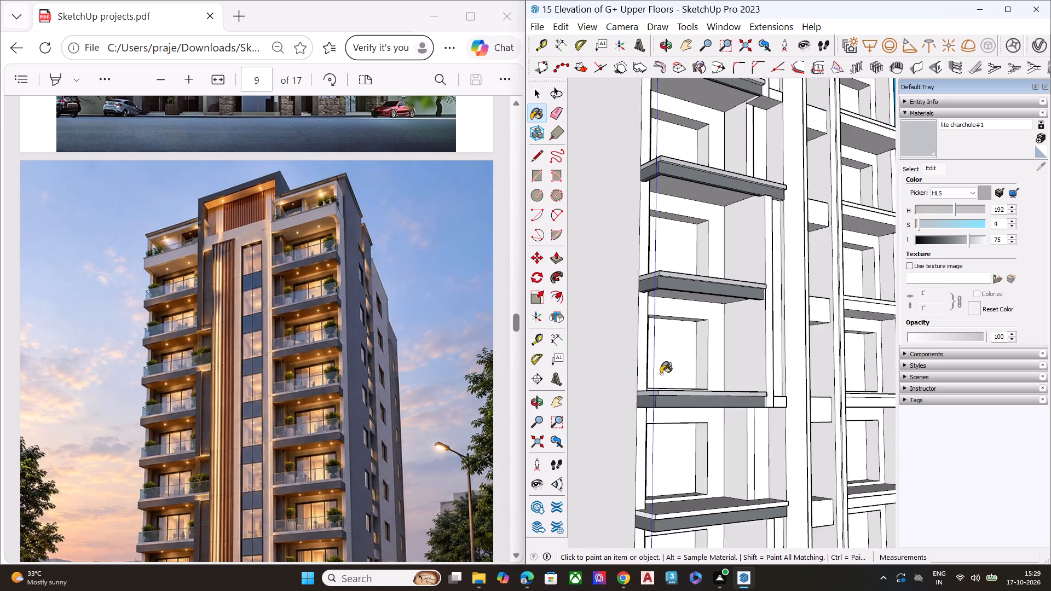
scroll(657, 482, "up", 12)
scroll(636, 413, "down", 1)
scroll(636, 412, "up", 4)
scroll(638, 409, "down", 4)
scroll(641, 515, "up", 10)
left_click(642, 489)
left_click(671, 492)
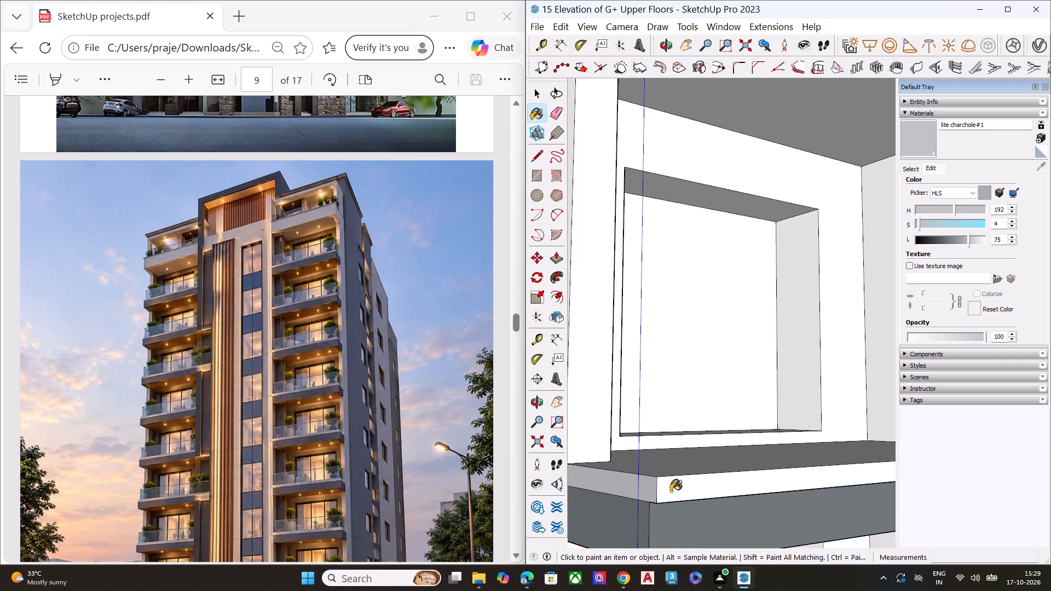
Check the lower left-bay balconies and raise the HLS lightness of lite charchole#1 to 84.
scroll(636, 444, "down", 1)
scroll(636, 444, "up", 2)
scroll(636, 444, "down", 7)
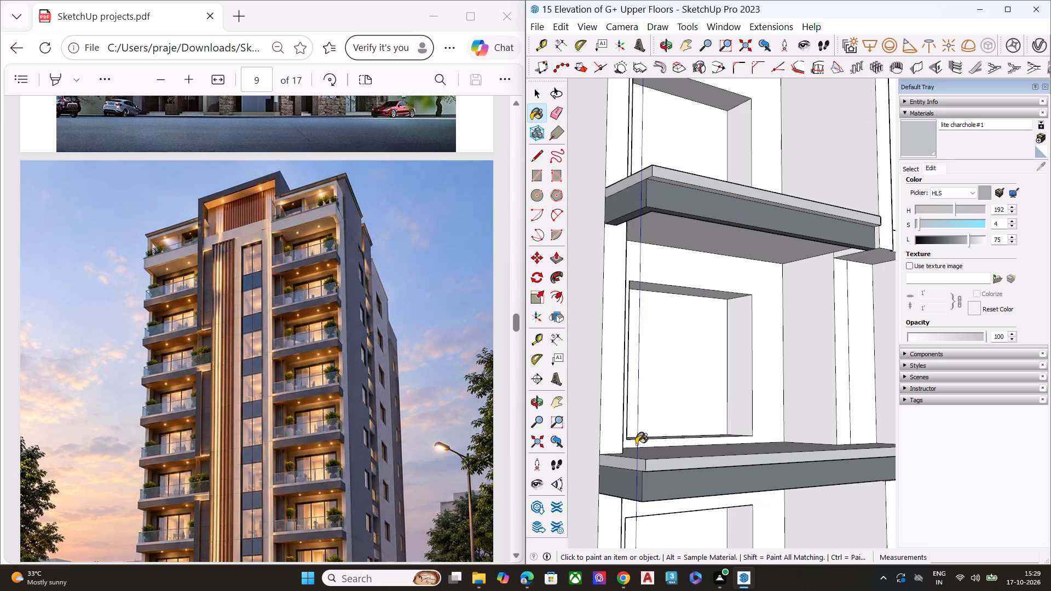
scroll(639, 419, "down", 9)
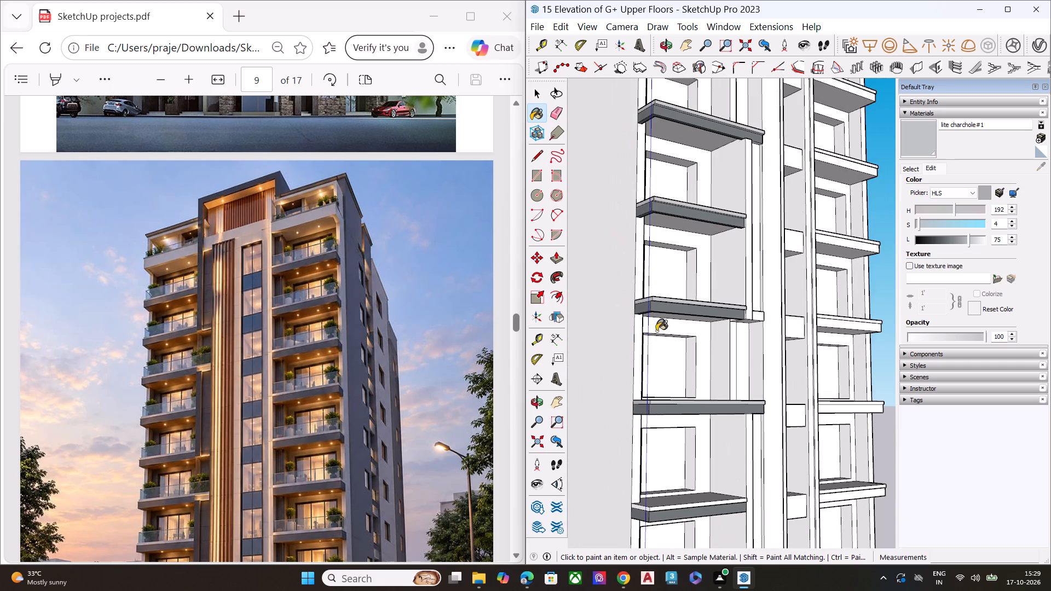
scroll(663, 305, "down", 2)
middle_click_drag(684, 368, 654, 314)
scroll(654, 314, "up", 1)
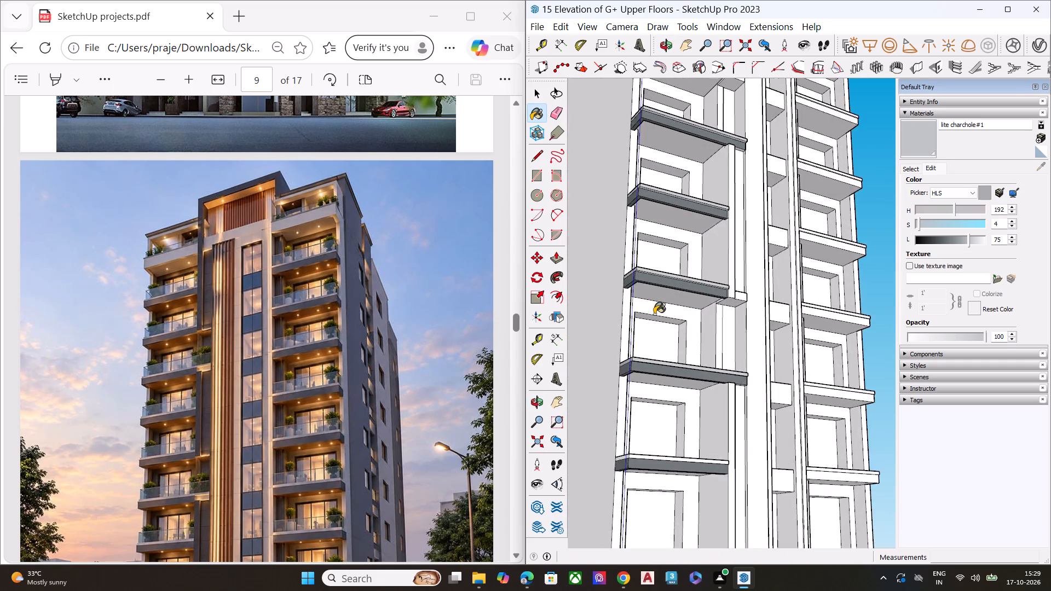
scroll(654, 314, "down", 5)
scroll(634, 434, "up", 1)
scroll(634, 434, "down", 1)
scroll(634, 434, "up", 7)
middle_click(652, 423)
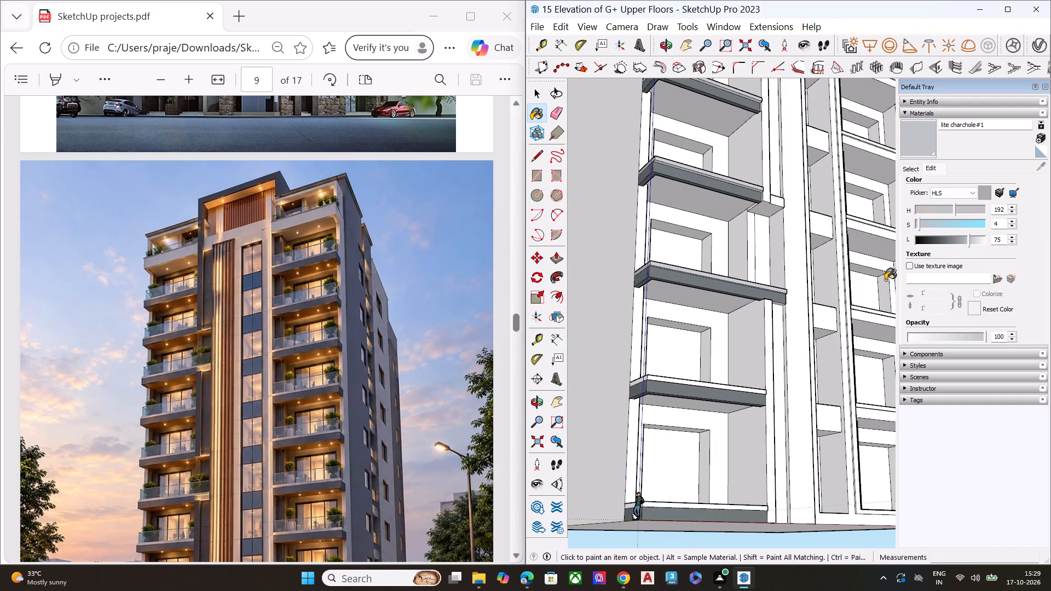
left_click(972, 241)
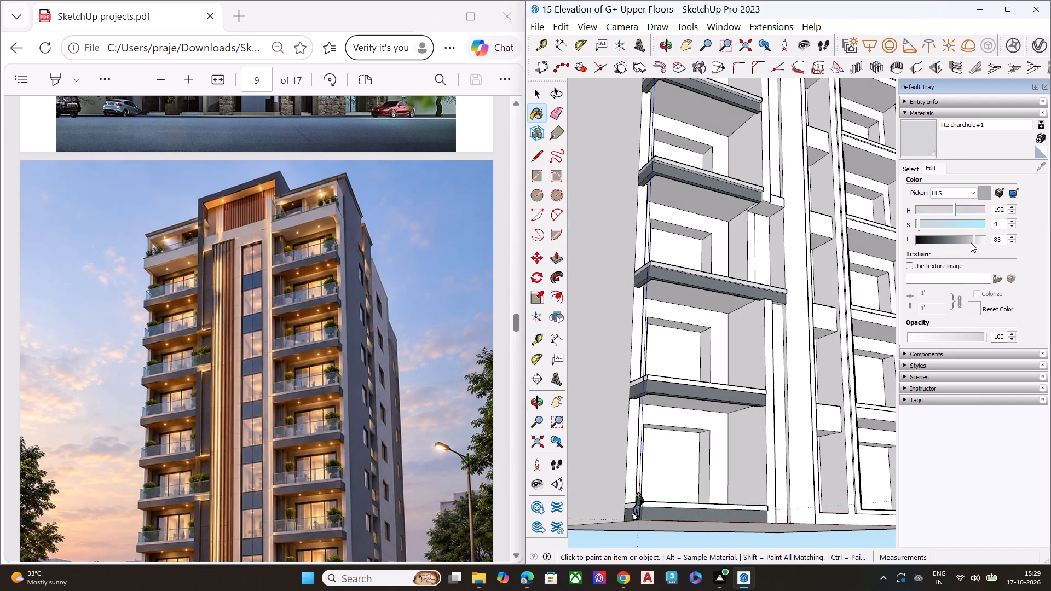
left_click(971, 242)
left_click(971, 242)
scroll(642, 403, "up", 8)
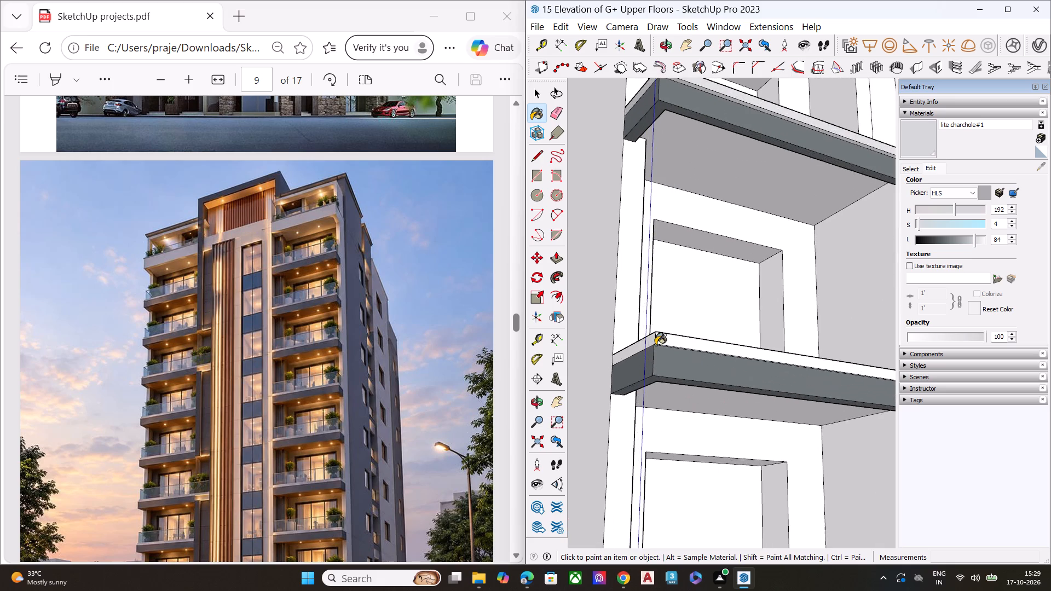
Paint the upper side and front edges of the next lower left-bay balcony slab with lite charchole#1.
scroll(641, 332, "up", 1)
scroll(641, 332, "down", 1)
scroll(641, 332, "up", 5)
left_click(660, 346)
left_click(680, 347)
scroll(652, 326, "down", 6)
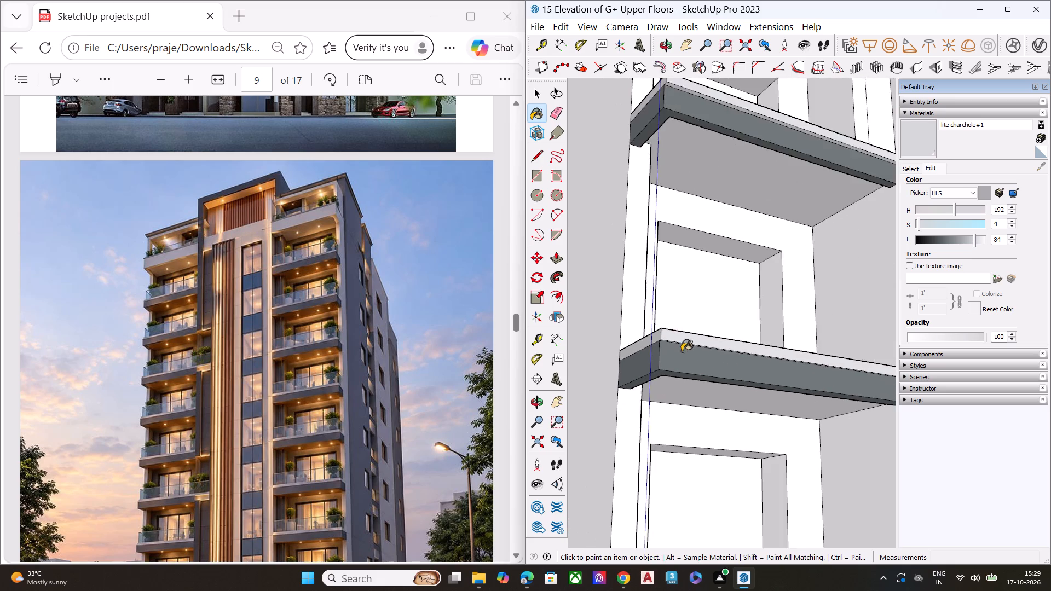
Paint the exposed upper edge strips of the remaining lower left-bay balcony slabs with lite charchole#1.
scroll(683, 343, "up", 8)
middle_click_drag(683, 339, 734, 260)
scroll(673, 302, "up", 1)
scroll(672, 302, "down", 1)
scroll(672, 302, "up", 1)
scroll(672, 302, "down", 1)
scroll(672, 302, "up", 4)
left_click(673, 322)
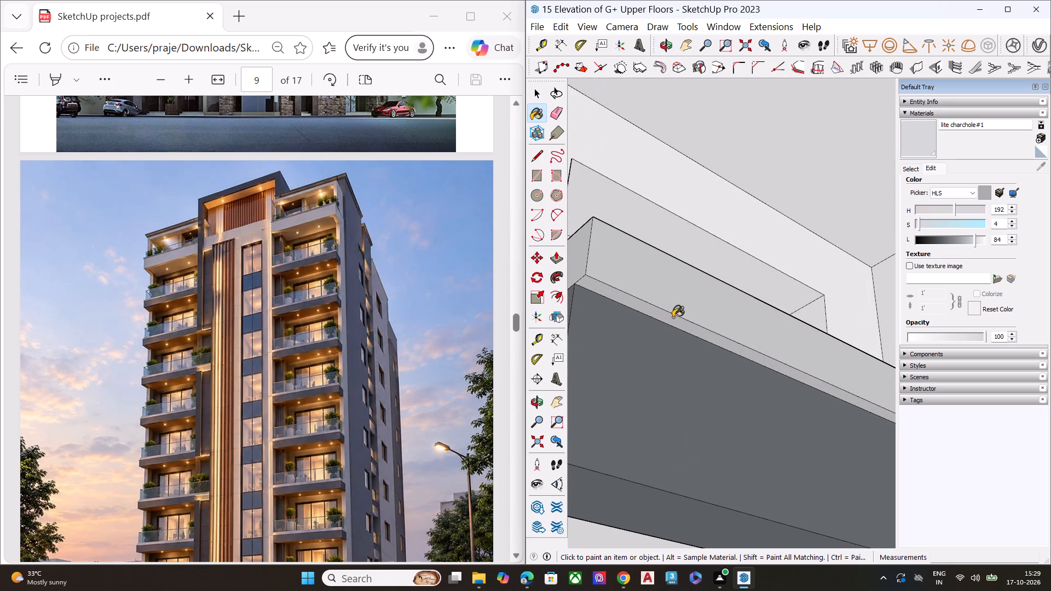
scroll(659, 277, "down", 2)
scroll(659, 275, "up", 1)
scroll(660, 273, "down", 9)
scroll(665, 269, "up", 2)
scroll(665, 269, "down", 7)
scroll(651, 281, "up", 1)
scroll(651, 281, "down", 4)
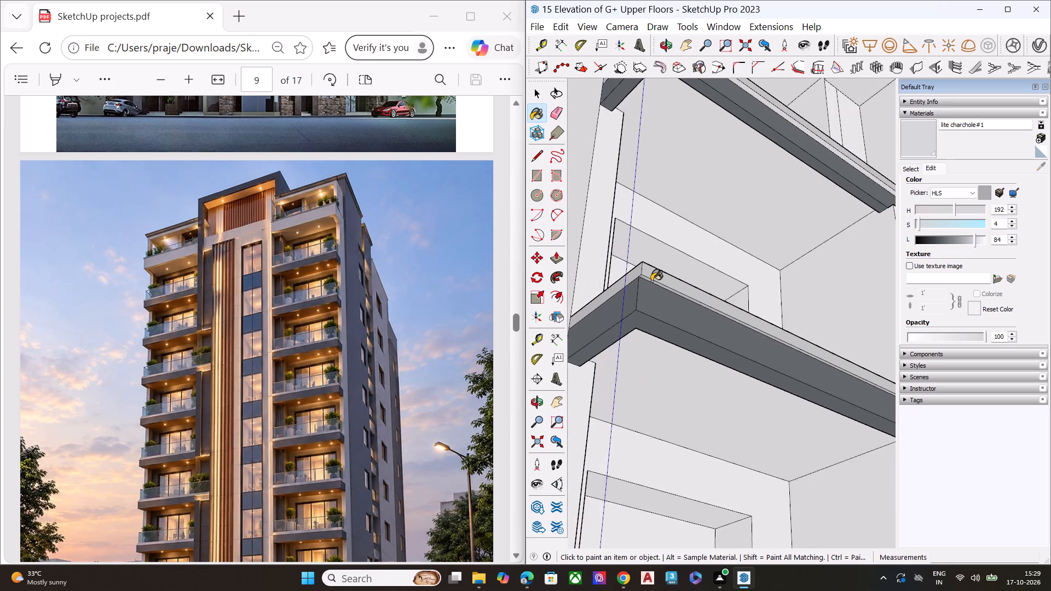
scroll(660, 279, "up", 1)
scroll(660, 279, "down", 3)
scroll(660, 280, "up", 3)
scroll(660, 280, "down", 3)
scroll(660, 280, "up", 1)
scroll(660, 280, "down", 5)
scroll(658, 291, "up", 2)
scroll(658, 291, "down", 2)
scroll(658, 291, "up", 1)
scroll(658, 291, "down", 2)
left_click(614, 355)
Paint the front and inner faces of the left bay's outer column with lite charchole#1 on the three lowest floors.
middle_click_drag(663, 357, 503, 402)
scroll(775, 306, "down", 8)
middle_click_drag(815, 362, 721, 401)
scroll(638, 392, "up", 5)
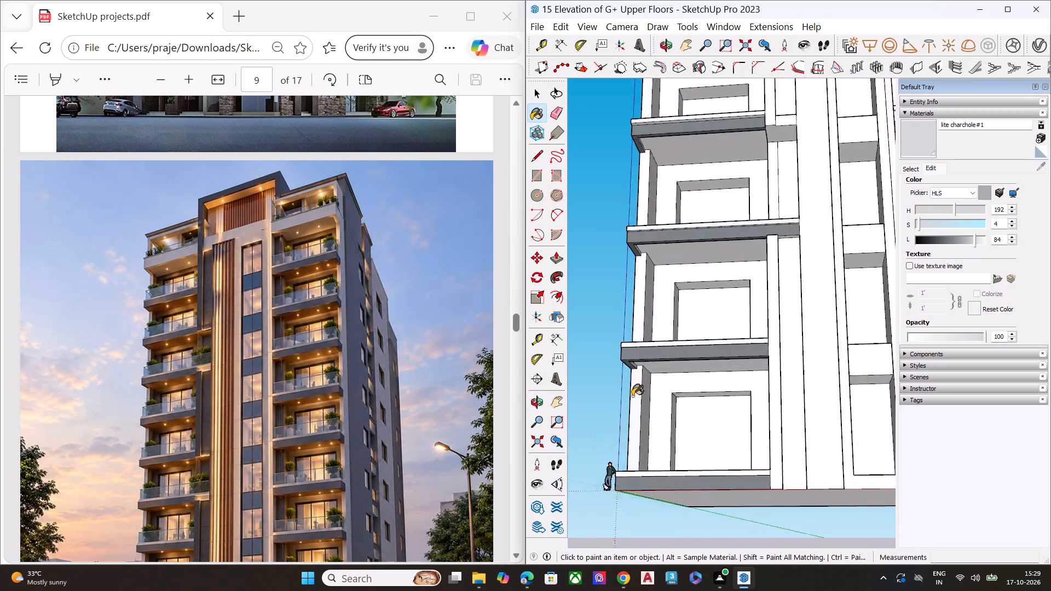
scroll(632, 396, "up", 15)
left_click(650, 393)
scroll(655, 393, "up", 1)
scroll(655, 393, "down", 6)
left_click(635, 392)
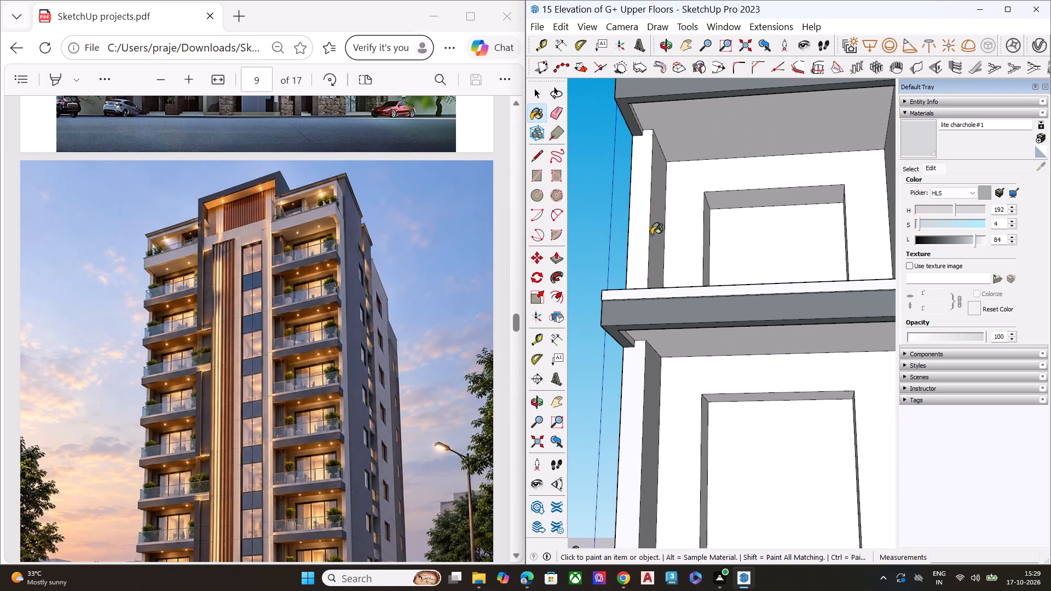
left_click(638, 215)
left_click(658, 220)
scroll(747, 334, "down", 7)
scroll(716, 200, "up", 9)
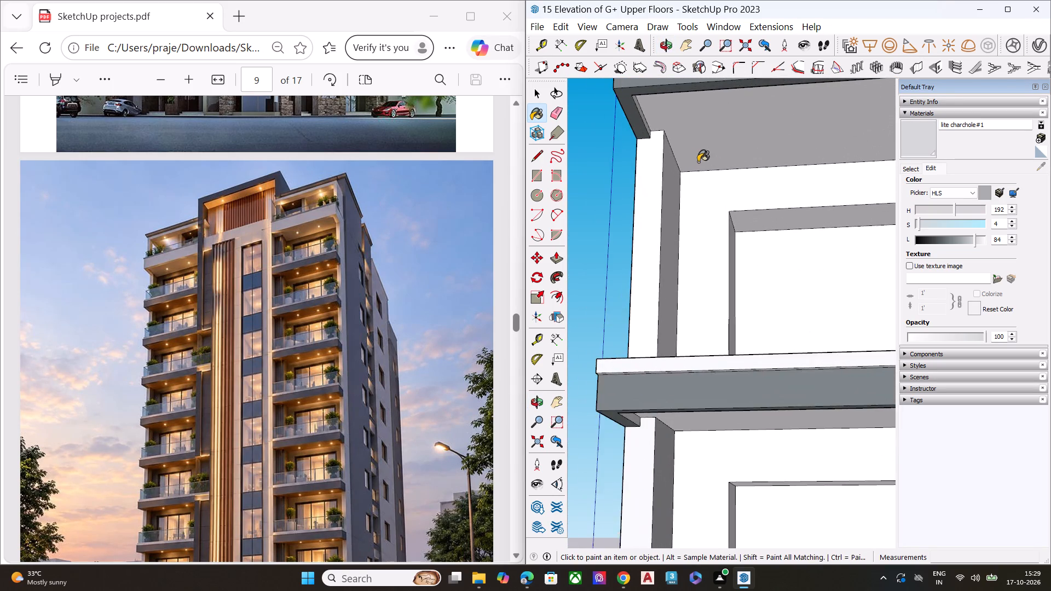
scroll(680, 165, "up", 2)
scroll(680, 165, "down", 1)
scroll(680, 165, "up", 4)
left_click(639, 192)
left_click(660, 198)
Continue painting the front and inner faces of the left bay's outer column with lite charchole#1 on the next three floors up.
scroll(662, 236, "down", 8)
scroll(666, 272, "up", 1)
scroll(666, 281, "down", 8)
scroll(667, 195, "up", 3)
scroll(668, 188, "down", 1)
scroll(668, 186, "up", 7)
left_click(655, 178)
left_click(672, 179)
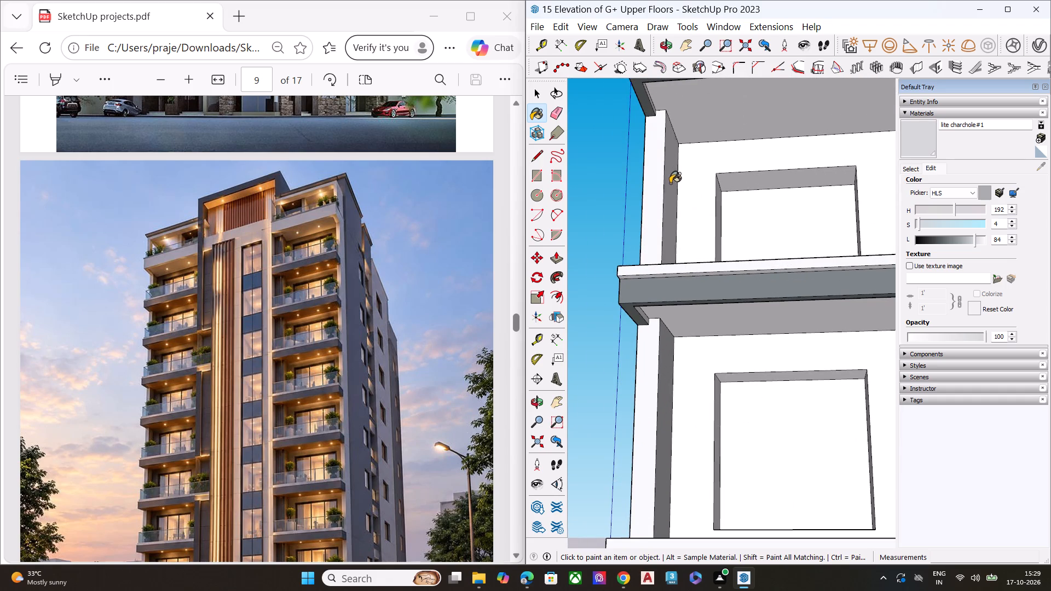
scroll(669, 245, "down", 7)
scroll(662, 307, "down", 9)
scroll(664, 140, "up", 8)
scroll(662, 281, "up", 2)
scroll(662, 281, "down", 3)
scroll(662, 286, "up", 5)
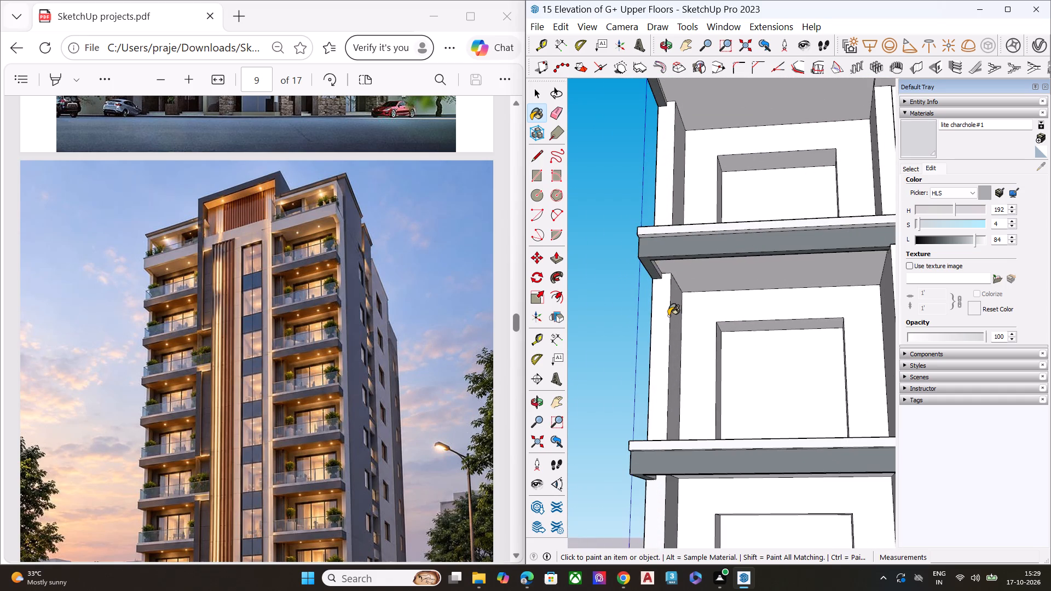
left_click(668, 317)
left_click(665, 321)
left_click(677, 321)
scroll(677, 321, "down", 7)
scroll(665, 239, "up", 5)
middle_click(665, 239)
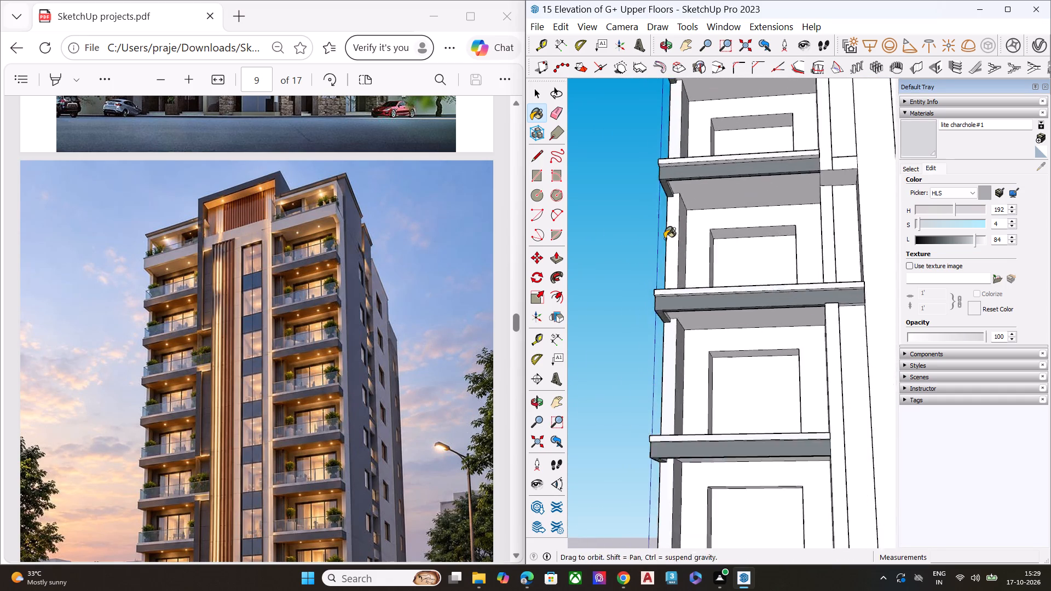
scroll(665, 239, "up", 4)
left_click(675, 234)
left_click(698, 242)
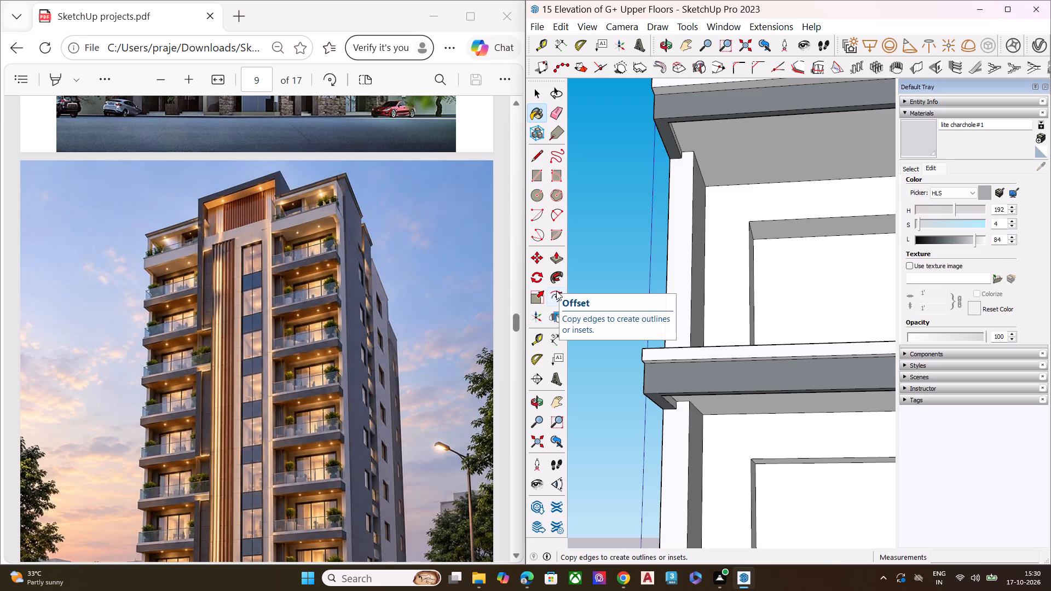
Paint the centre and right sections and the right end of the horizontal band below the top floor with lite charchole#1.
scroll(614, 254, "down", 11)
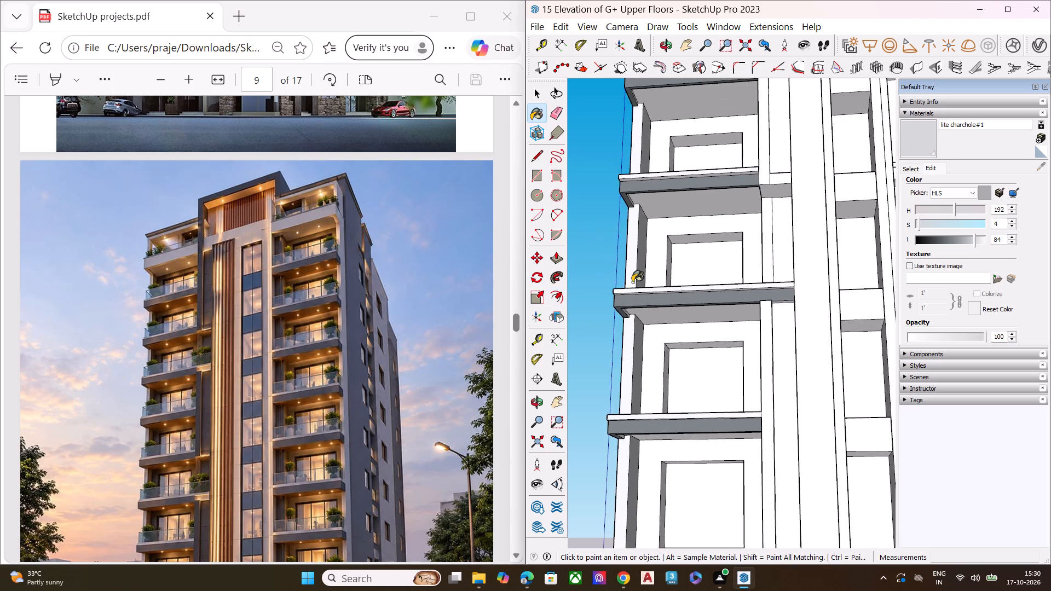
scroll(664, 249, "down", 5)
middle_click_drag(728, 235, 726, 352)
scroll(639, 288, "up", 1)
scroll(639, 288, "down", 7)
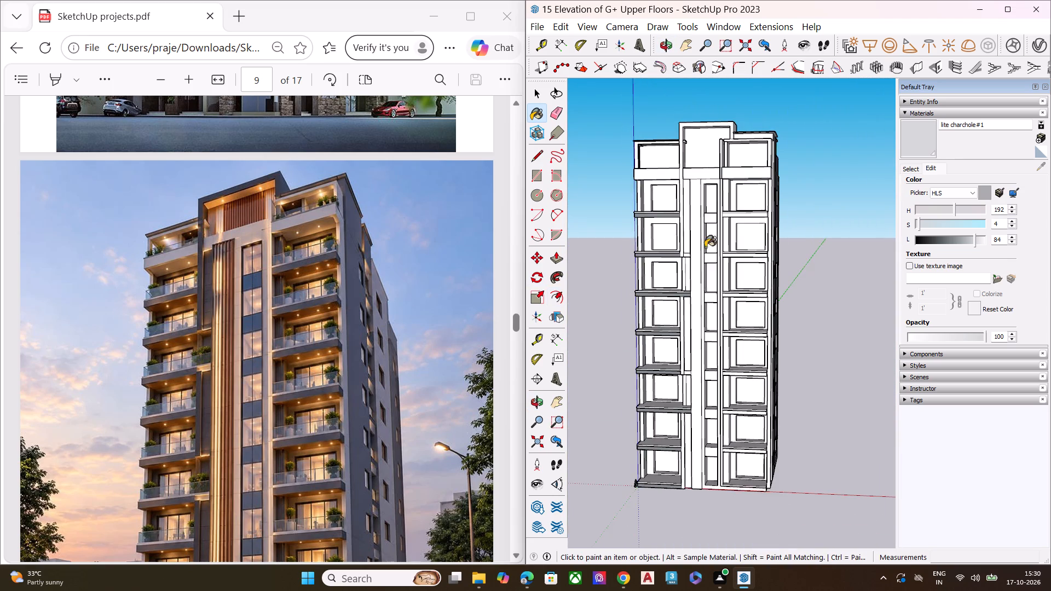
scroll(717, 173, "up", 15)
scroll(683, 188, "down", 1)
left_click(683, 188)
left_click(757, 185)
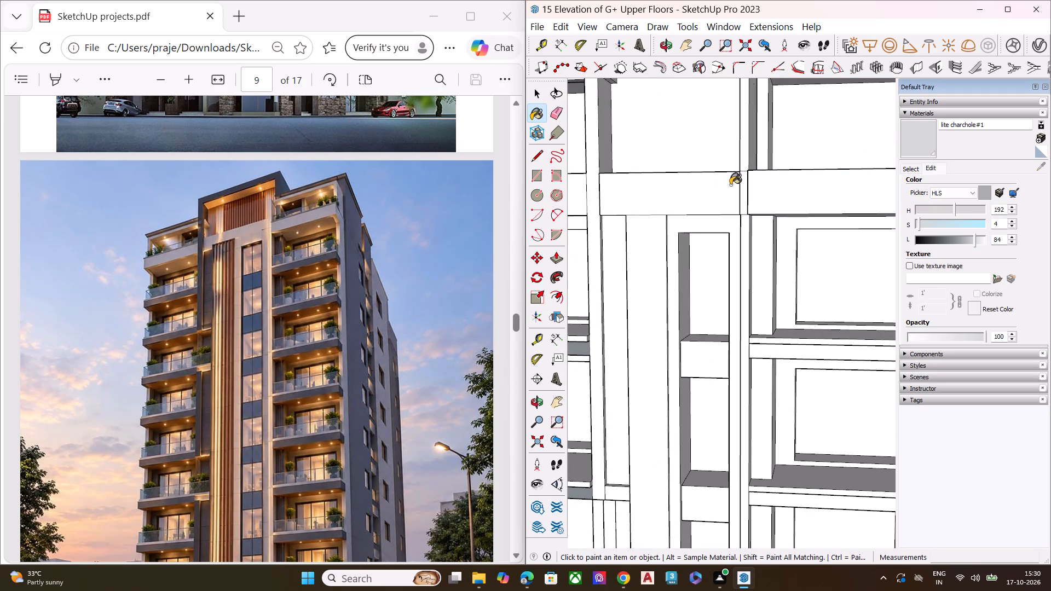
scroll(676, 181, "down", 7)
middle_click_drag(773, 193, 683, 192)
left_click(915, 138)
left_click(753, 188)
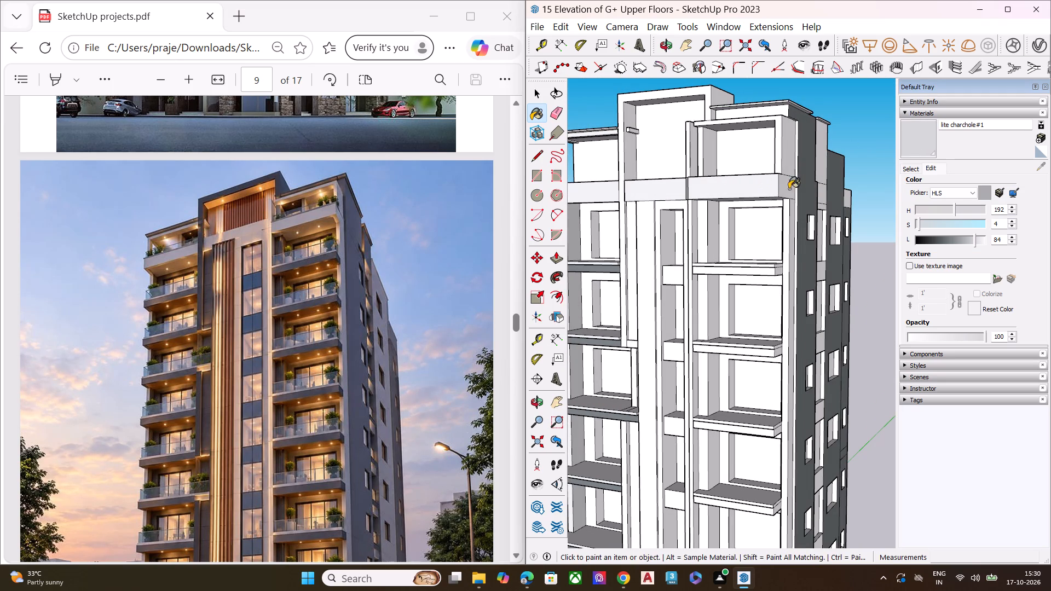
left_click(794, 188)
Paint the side and front faces of the right bay's outer column below the band with lite charchole#1.
middle_click_drag(780, 187, 683, 186)
scroll(713, 205, "up", 5)
left_click(780, 209)
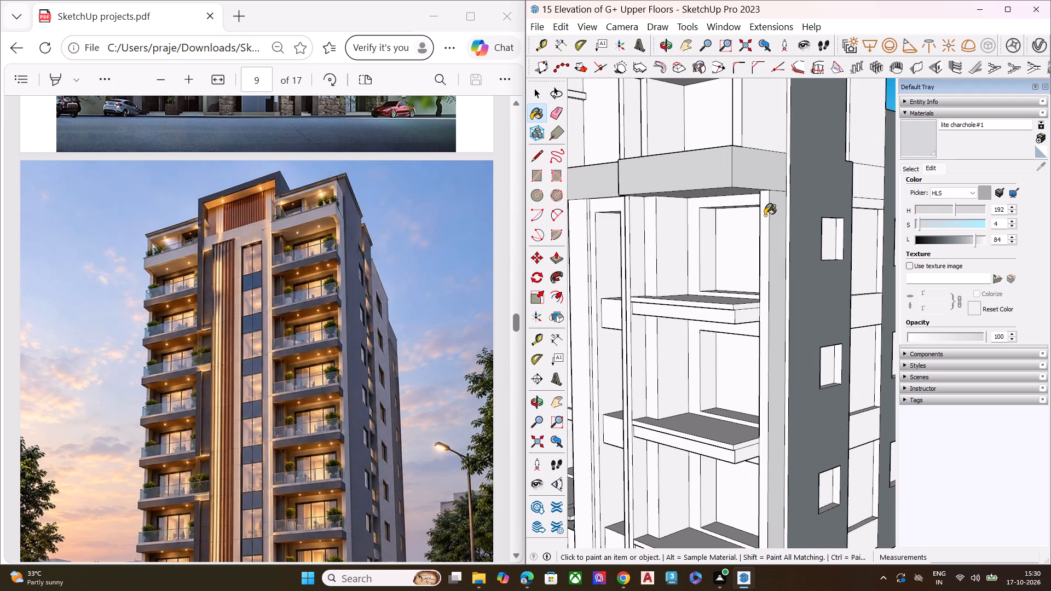
left_click(765, 216)
Paint the upper front and side edges of the topmost right-bay balcony slab below the band with lite charchole#1.
middle_click_drag(770, 201, 820, 146)
scroll(741, 257, "up", 6)
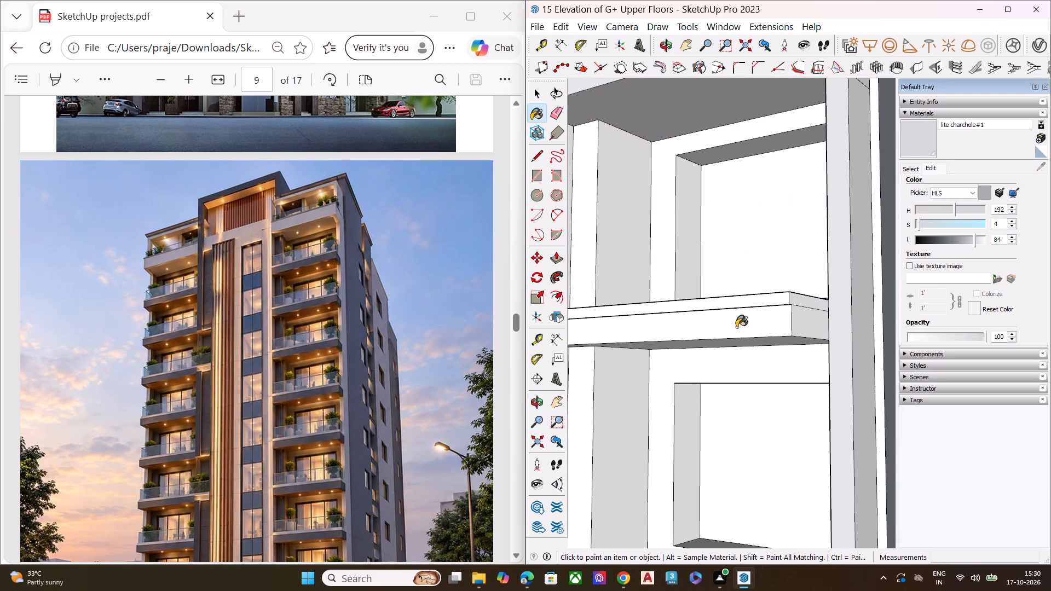
left_click(760, 298)
left_click(793, 300)
scroll(826, 277, "down", 1)
scroll(827, 277, "up", 1)
scroll(827, 277, "down", 6)
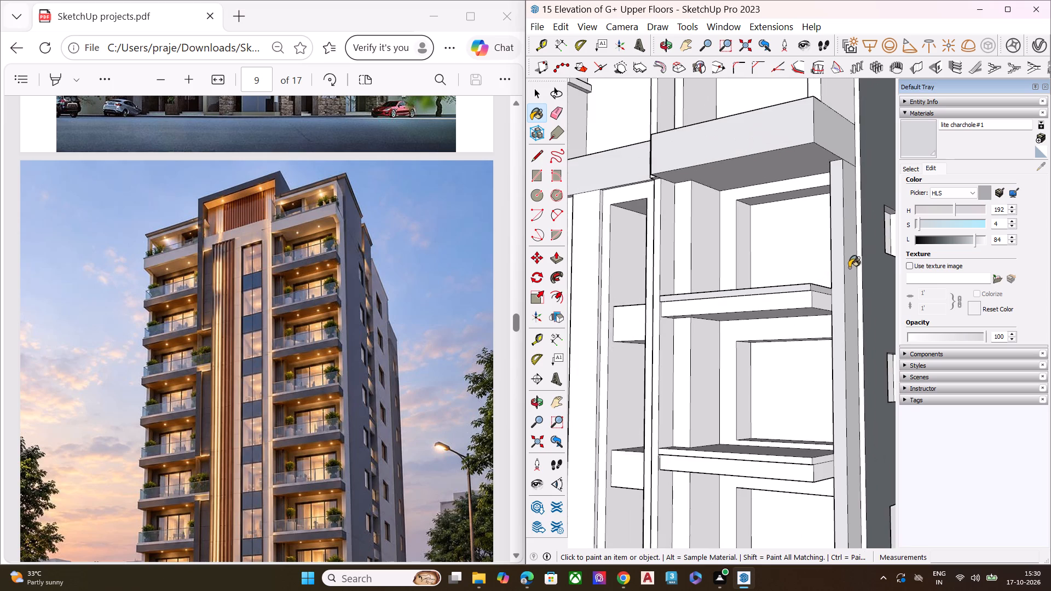
Paint the wall surround of the central vertical window strip with lite charchole#1.
scroll(835, 255, "down", 7)
scroll(615, 295, "up", 1)
scroll(610, 297, "down", 2)
scroll(608, 297, "up", 7)
middle_click_drag(632, 287, 658, 251)
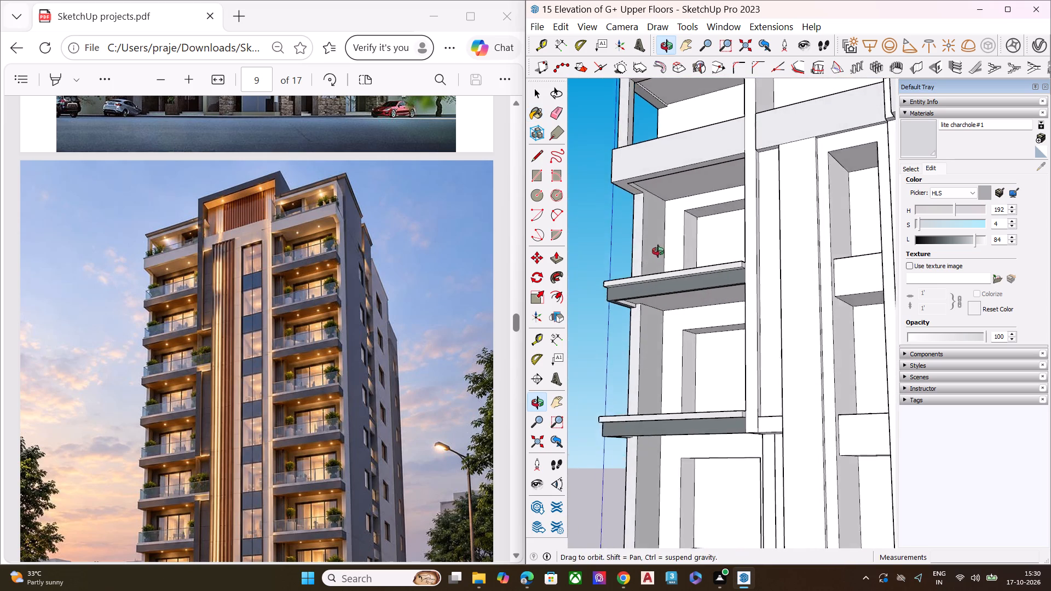
middle_click_drag(658, 251, 659, 251)
scroll(659, 251, "up", 1)
scroll(583, 263, "down", 8)
scroll(646, 379, "up", 2)
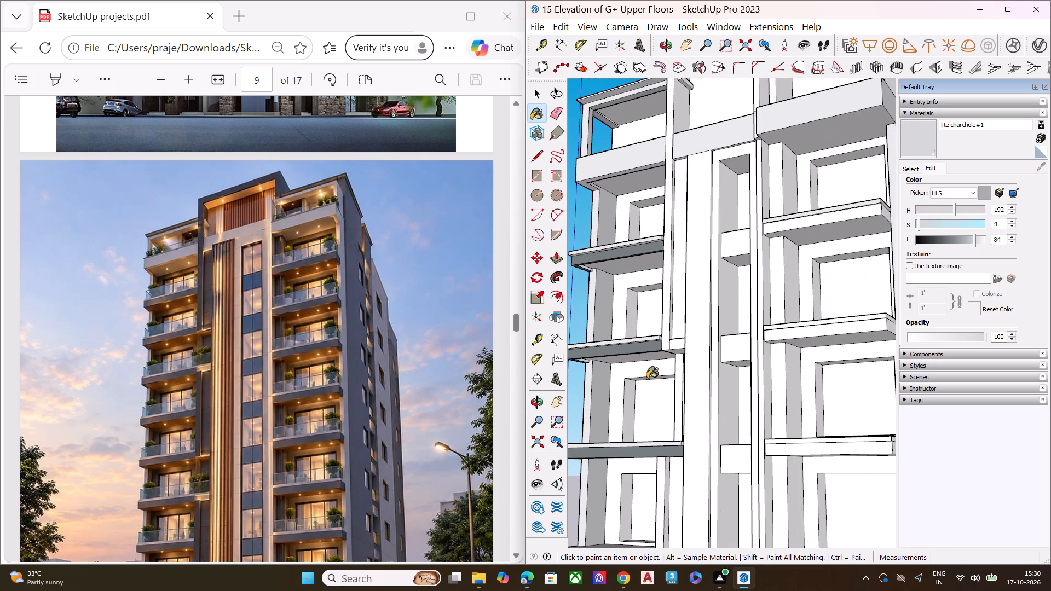
scroll(648, 380, "up", 1)
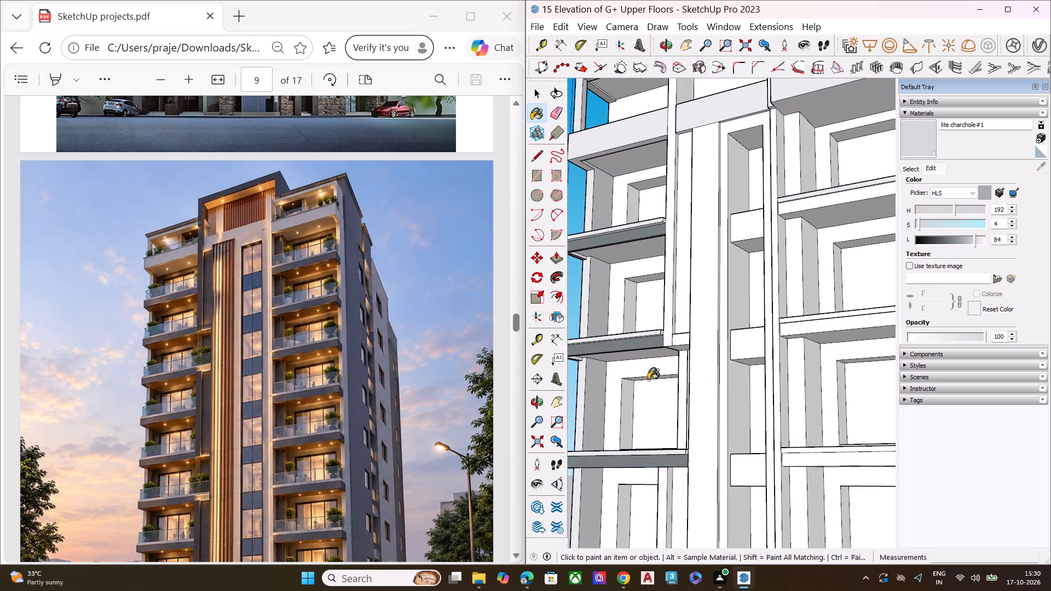
scroll(740, 151, "up", 4)
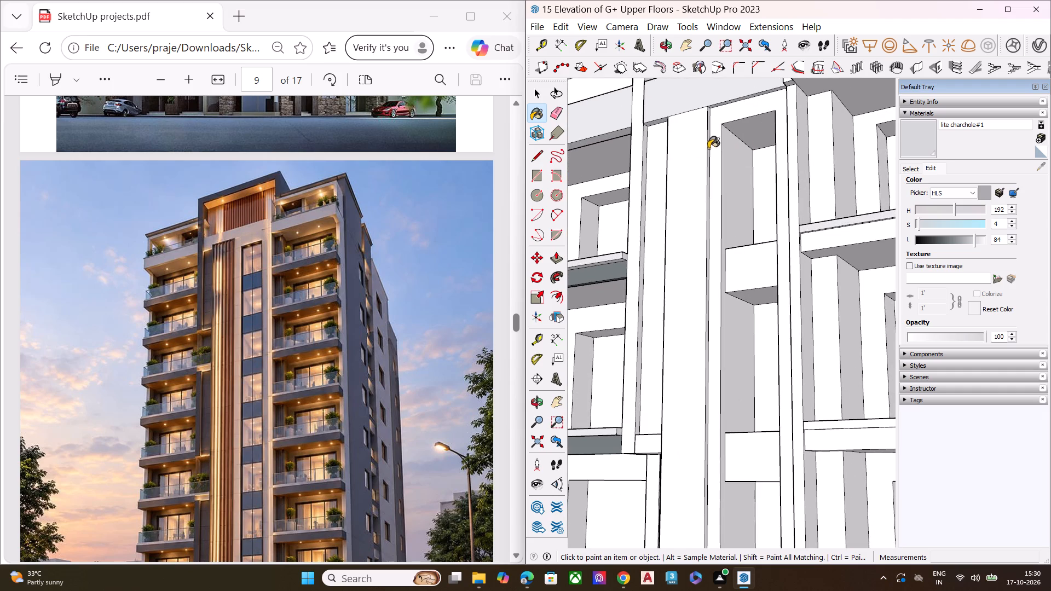
scroll(714, 140, "up", 6)
left_click(712, 117)
scroll(712, 120, "down", 8)
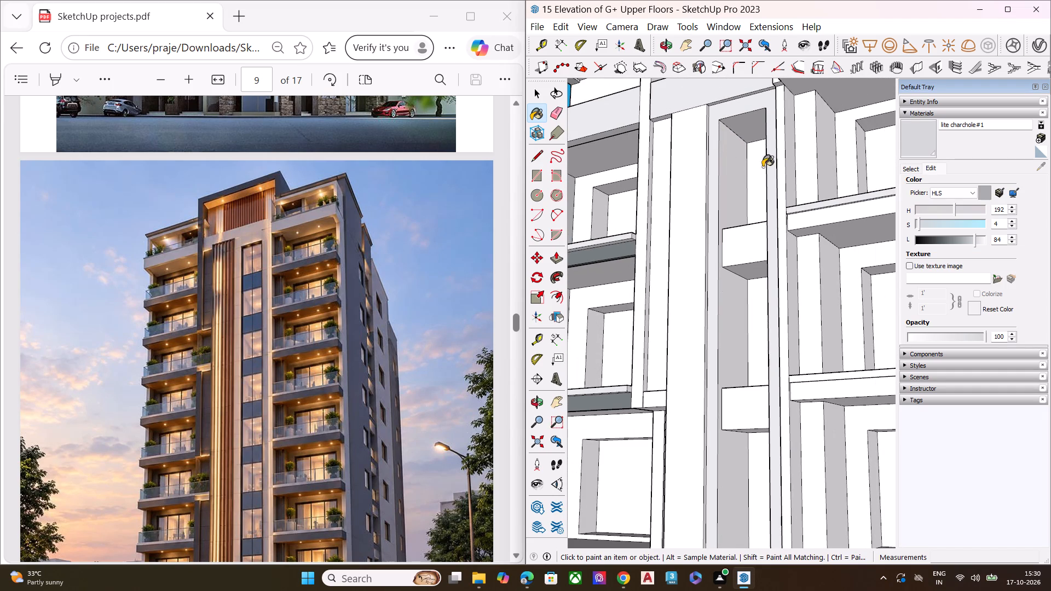
Paint the narrow vertical pier between the central window strip and the right bay with lite charchole#1.
scroll(772, 136, "up", 5)
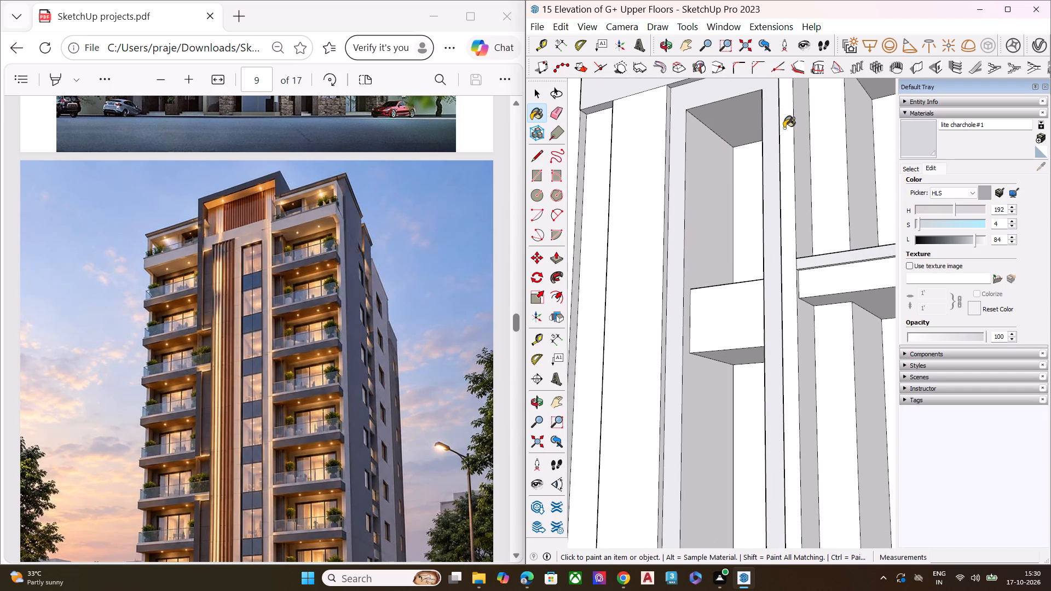
left_click(784, 128)
left_click(798, 126)
Paint the inner faces of the right bay's outer column with lite charchole#1, working down from the floor below the band.
scroll(713, 169, "down", 7)
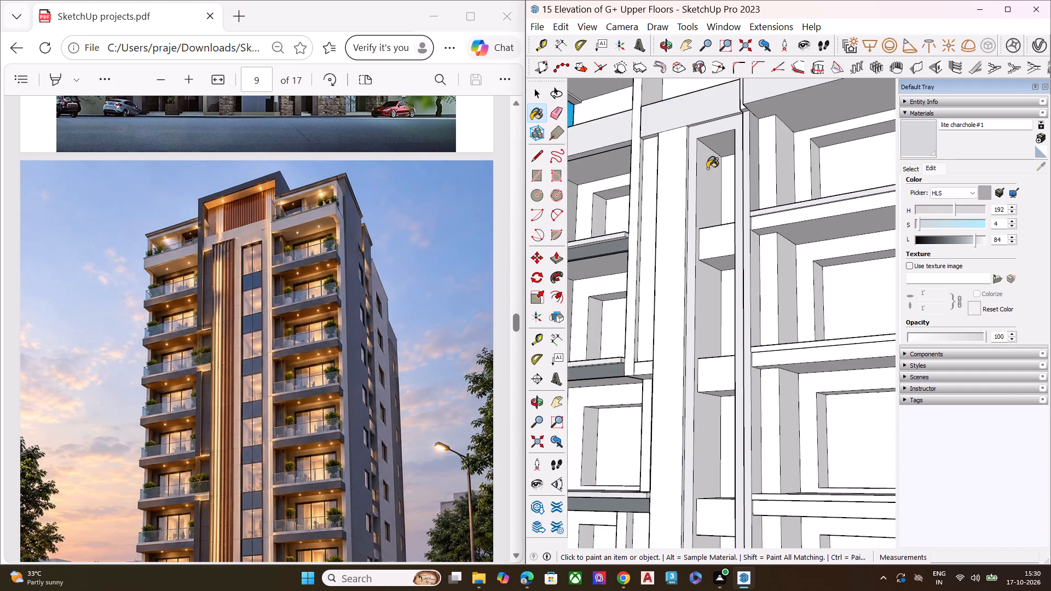
scroll(706, 159, "down", 8)
middle_click_drag(781, 228, 1014, 372)
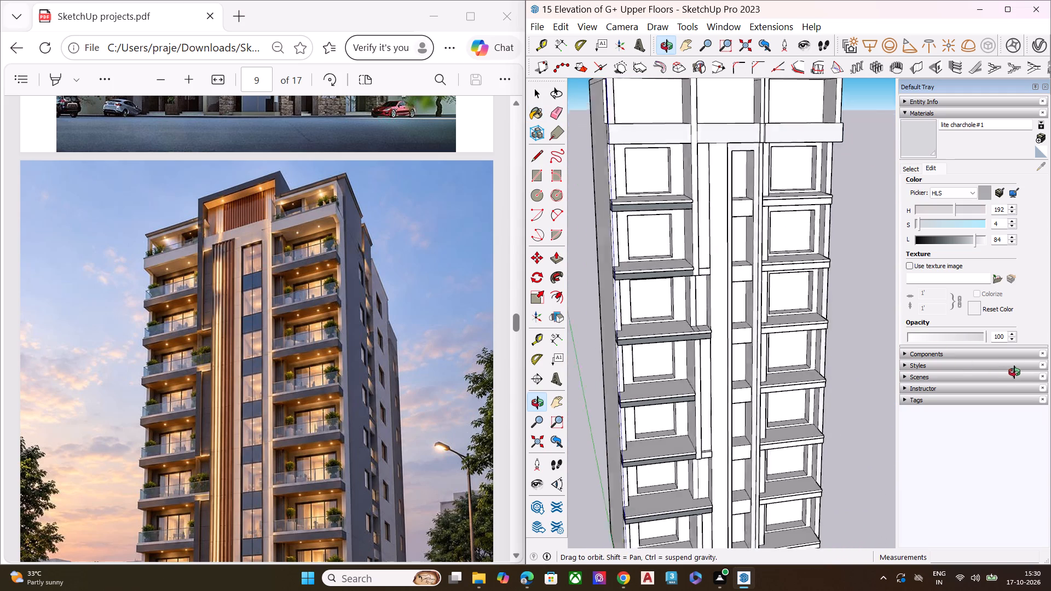
middle_click_drag(1014, 372, 1016, 372)
middle_click_drag(830, 353, 851, 194)
scroll(848, 223, "up", 10)
left_click(809, 190)
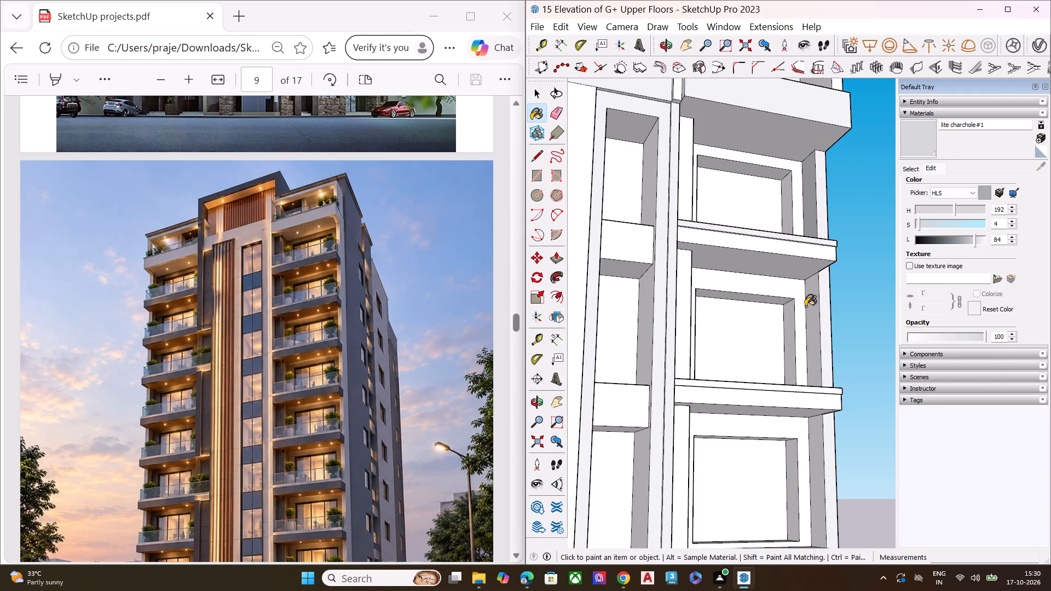
left_click(812, 311)
scroll(748, 221, "down", 4)
scroll(768, 352, "up", 6)
left_click(811, 379)
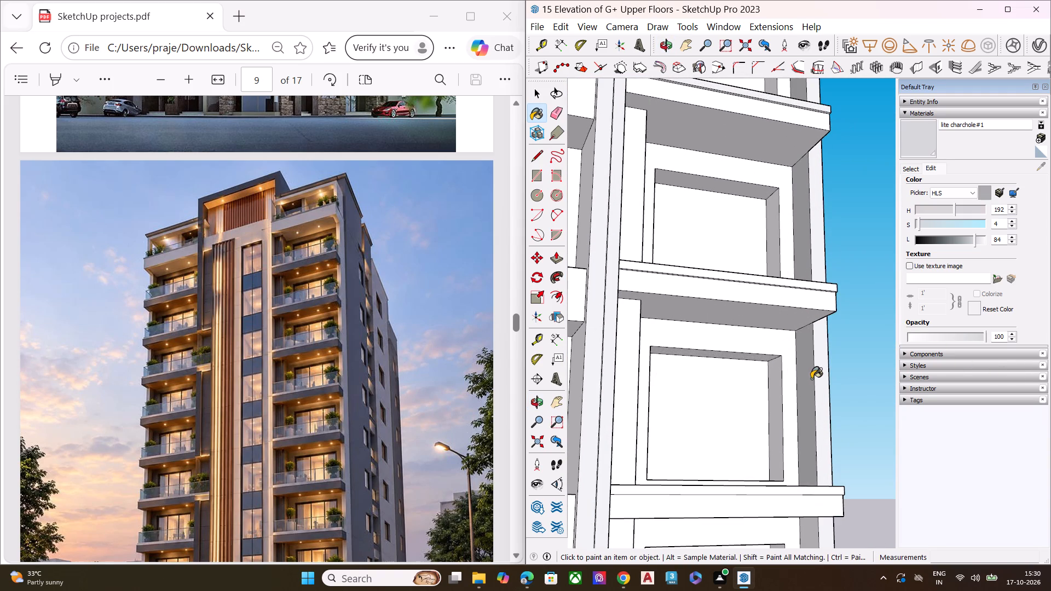
scroll(746, 275, "down", 4)
scroll(723, 261, "up", 1)
scroll(723, 260, "down", 2)
scroll(734, 339, "down", 5)
scroll(765, 438, "up", 12)
left_click(759, 412)
scroll(724, 332, "down", 6)
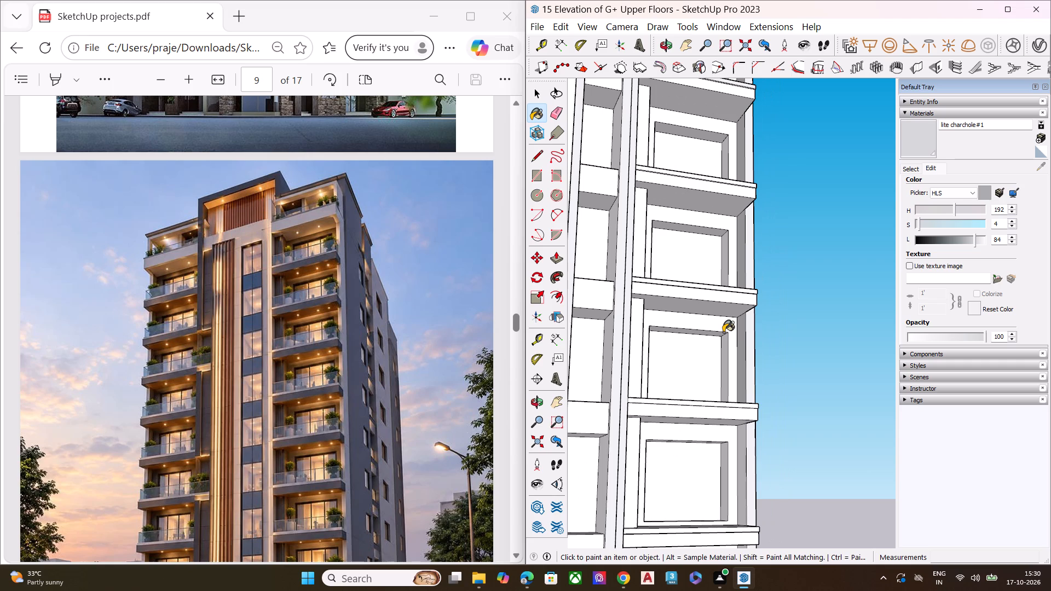
Continue painting the right bay's outer column faces between the lower balcony slabs with lite charchole#1.
key("space")
key("space")
key("space")
key("space")
key("space")
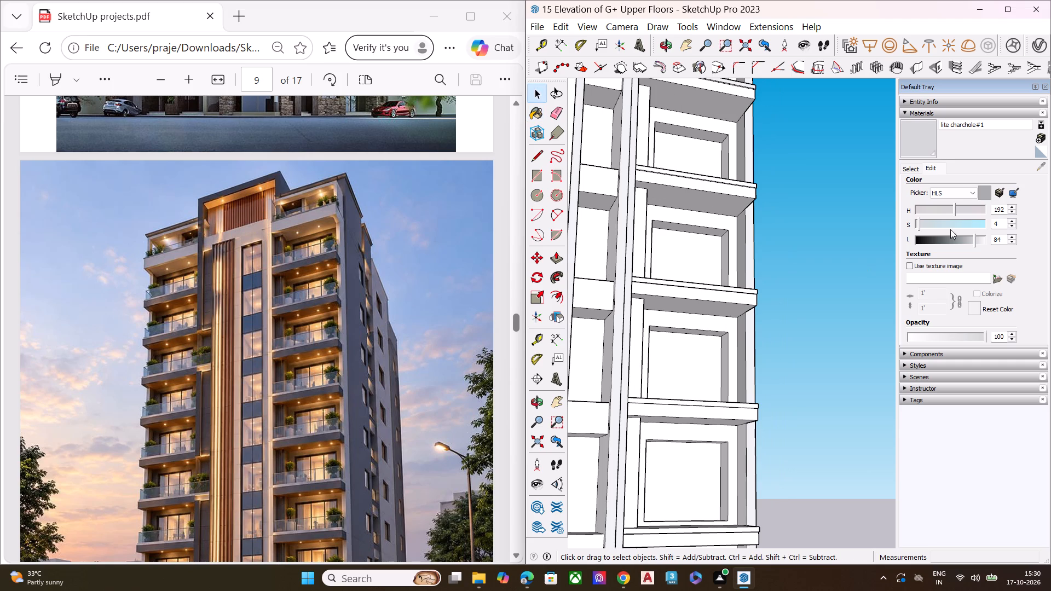
left_click(916, 140)
scroll(661, 311, "down", 7)
middle_click_drag(702, 471, 818, 414)
scroll(764, 434, "up", 8)
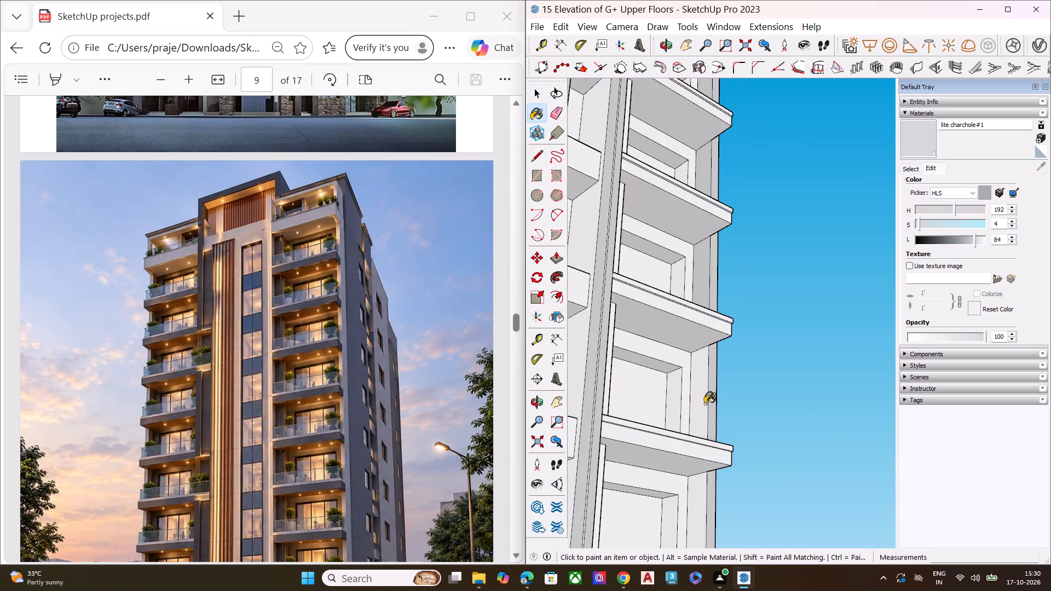
left_click(704, 404)
scroll(684, 363, "down", 4)
scroll(686, 363, "up", 1)
scroll(689, 363, "down", 2)
scroll(681, 486, "up", 1)
scroll(681, 486, "down", 1)
scroll(681, 486, "up", 7)
left_click(704, 463)
scroll(647, 375, "down", 8)
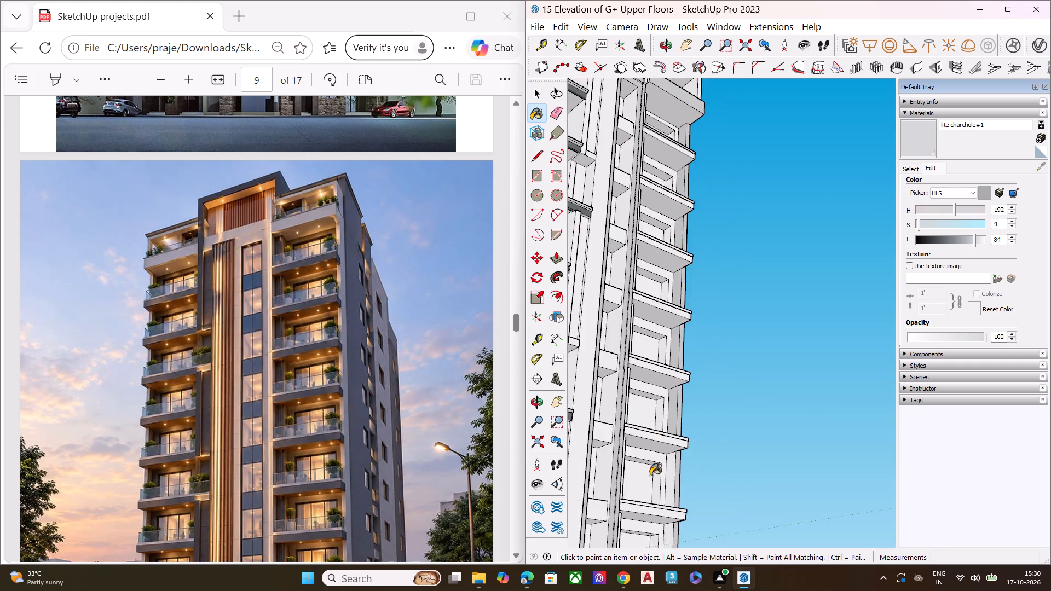
scroll(653, 508, "up", 8)
left_click(695, 468)
scroll(662, 415, "down", 5)
scroll(668, 417, "up", 1)
scroll(673, 419, "down", 3)
scroll(676, 510, "up", 3)
scroll(676, 510, "down", 1)
scroll(676, 510, "up", 5)
left_click(683, 503)
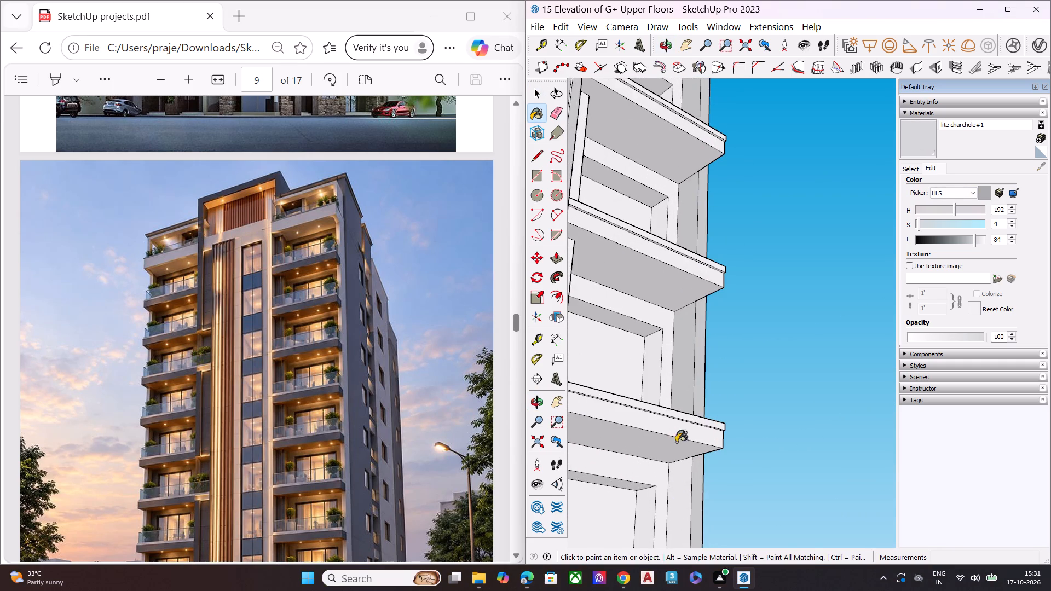
Examine the right bay and the full front elevation from several angles to check the painted surfaces.
scroll(678, 417, "down", 3)
scroll(679, 417, "up", 1)
scroll(679, 416, "down", 14)
middle_click_drag(669, 431, 477, 500)
middle_click_drag(697, 465, 516, 468)
scroll(668, 414, "up", 9)
scroll(607, 398, "up", 8)
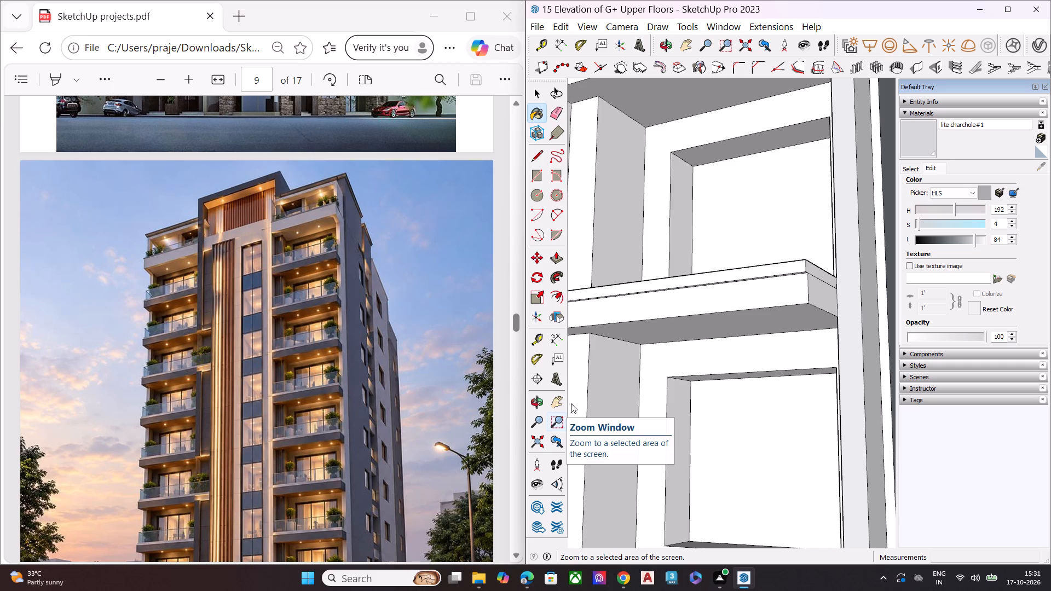
scroll(632, 349, "down", 7)
scroll(663, 383, "down", 7)
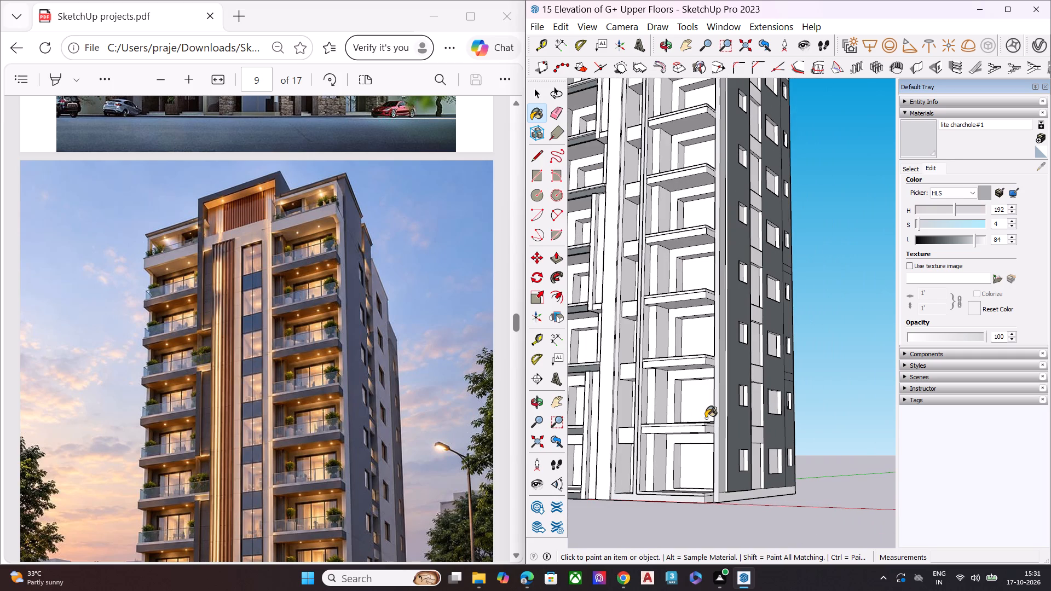
scroll(732, 420, "down", 5)
middle_click_drag(639, 310, 688, 437)
scroll(666, 281, "up", 4)
scroll(657, 266, "down", 1)
scroll(657, 266, "up", 1)
scroll(657, 266, "down", 2)
scroll(657, 266, "up", 2)
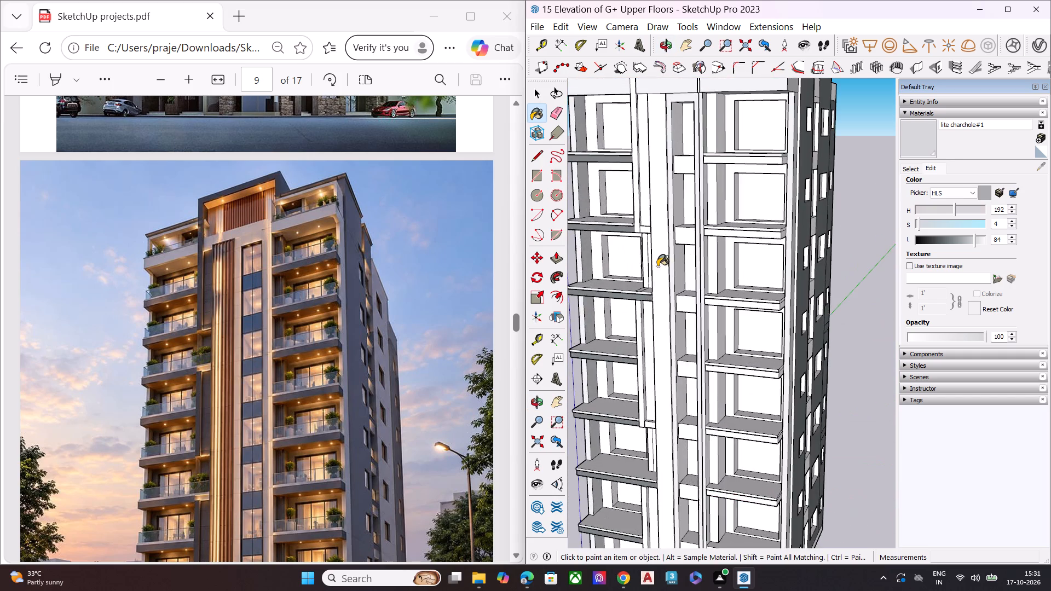
scroll(638, 287, "up", 5)
scroll(631, 277, "down", 7)
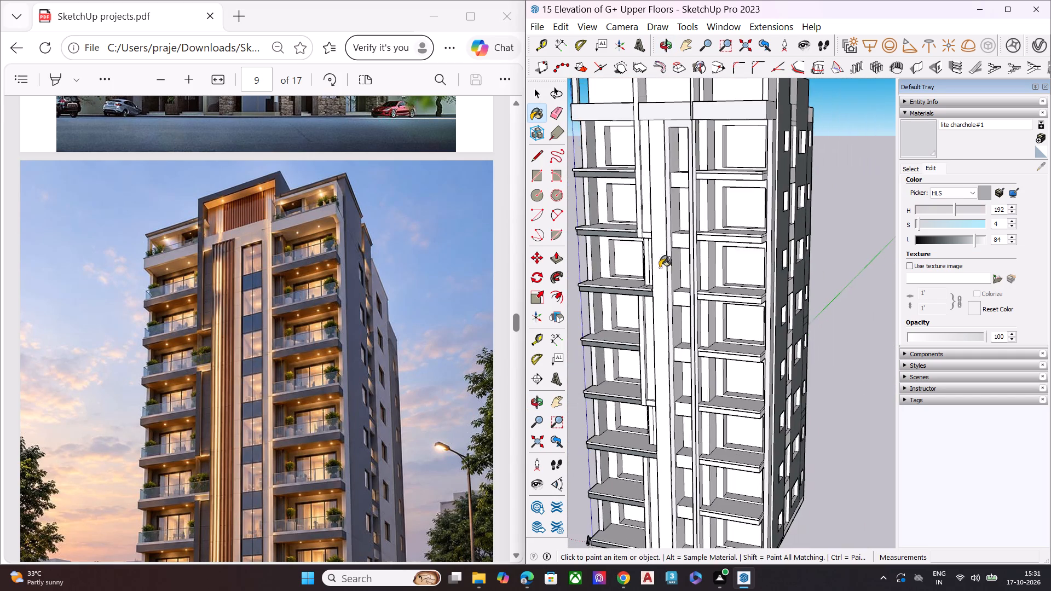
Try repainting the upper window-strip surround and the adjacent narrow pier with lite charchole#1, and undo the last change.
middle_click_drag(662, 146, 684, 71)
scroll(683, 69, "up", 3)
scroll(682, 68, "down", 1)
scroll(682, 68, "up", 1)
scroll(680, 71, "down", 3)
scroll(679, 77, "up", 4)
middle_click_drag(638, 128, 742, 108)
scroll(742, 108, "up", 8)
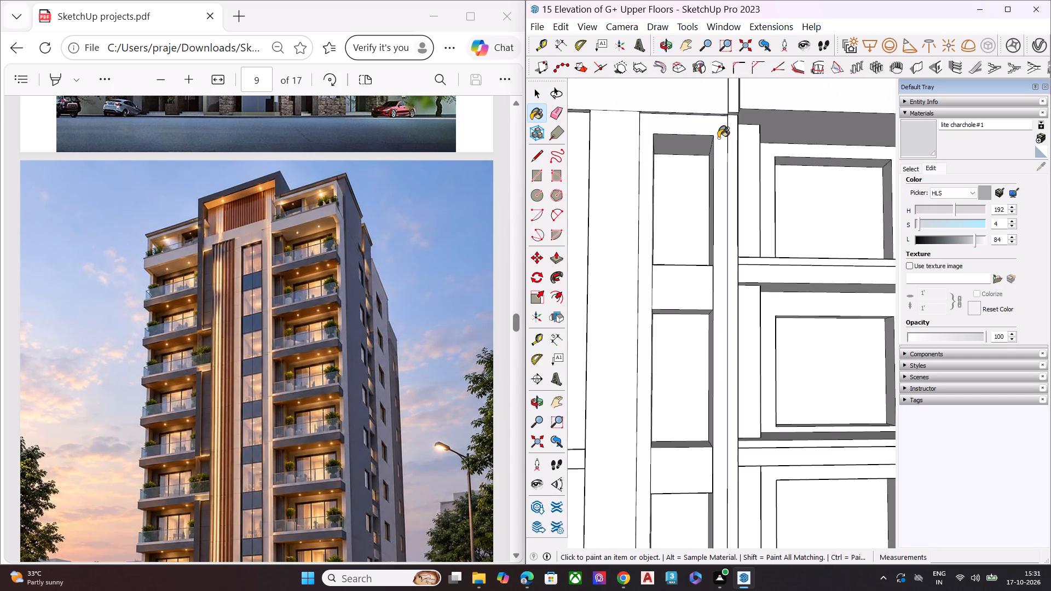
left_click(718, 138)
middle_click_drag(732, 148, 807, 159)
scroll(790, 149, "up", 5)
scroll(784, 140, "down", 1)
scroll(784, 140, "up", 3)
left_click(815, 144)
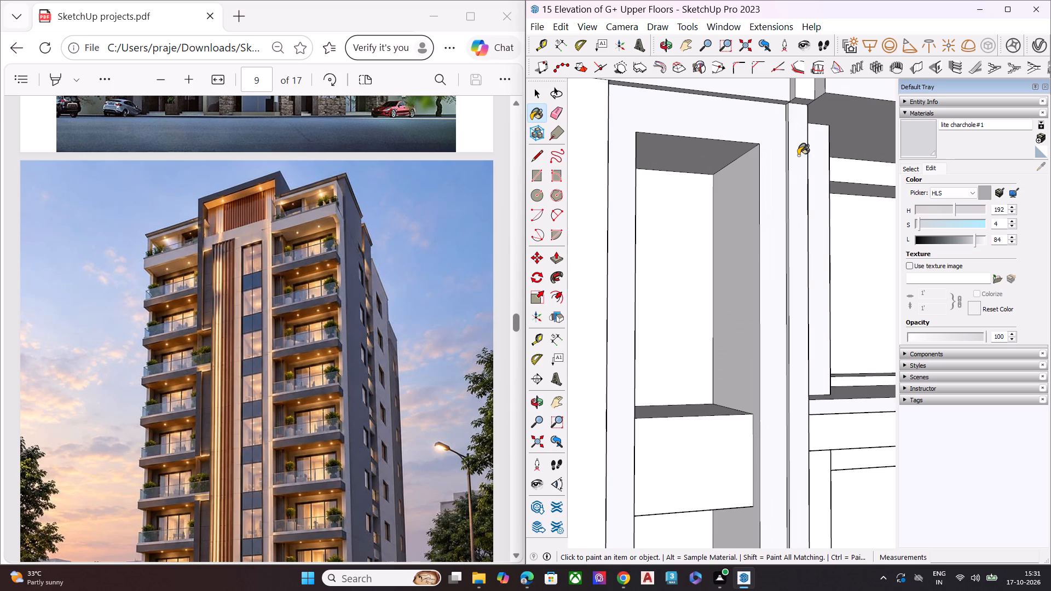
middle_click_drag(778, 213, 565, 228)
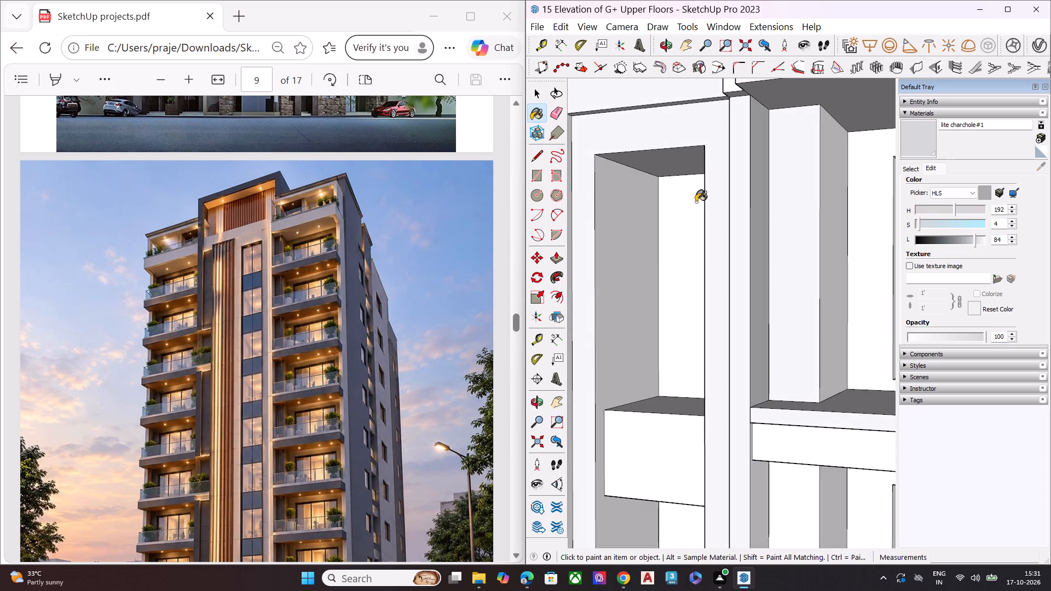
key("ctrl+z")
Compare the grey and charcoal materials in the V-Ray Asset Editor and make lite charchole the active paint material.
scroll(710, 181, "down", 7)
scroll(752, 239, "down", 8)
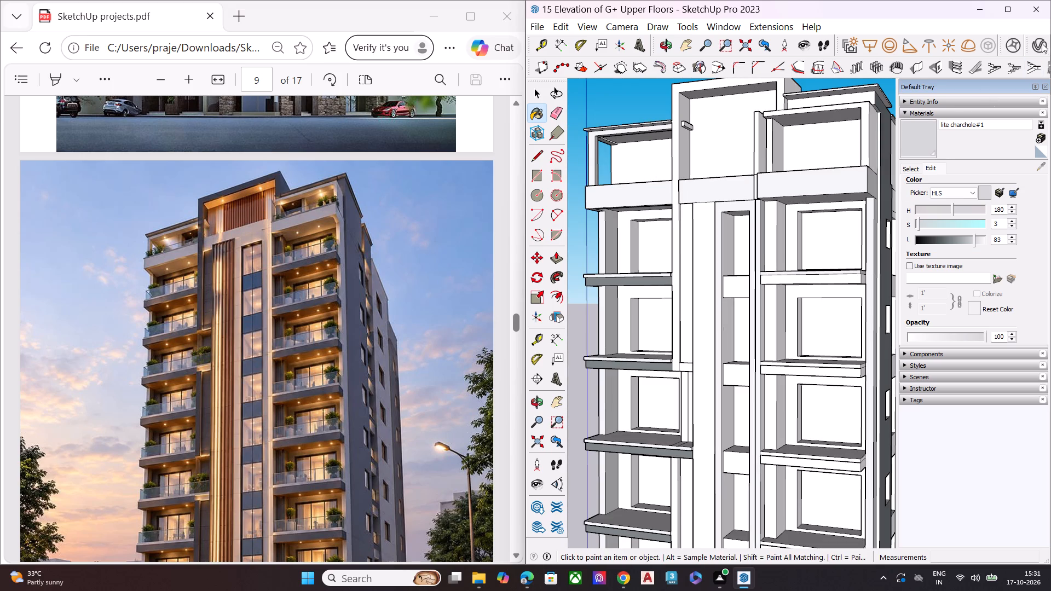
left_click(1039, 47)
left_click(163, 397)
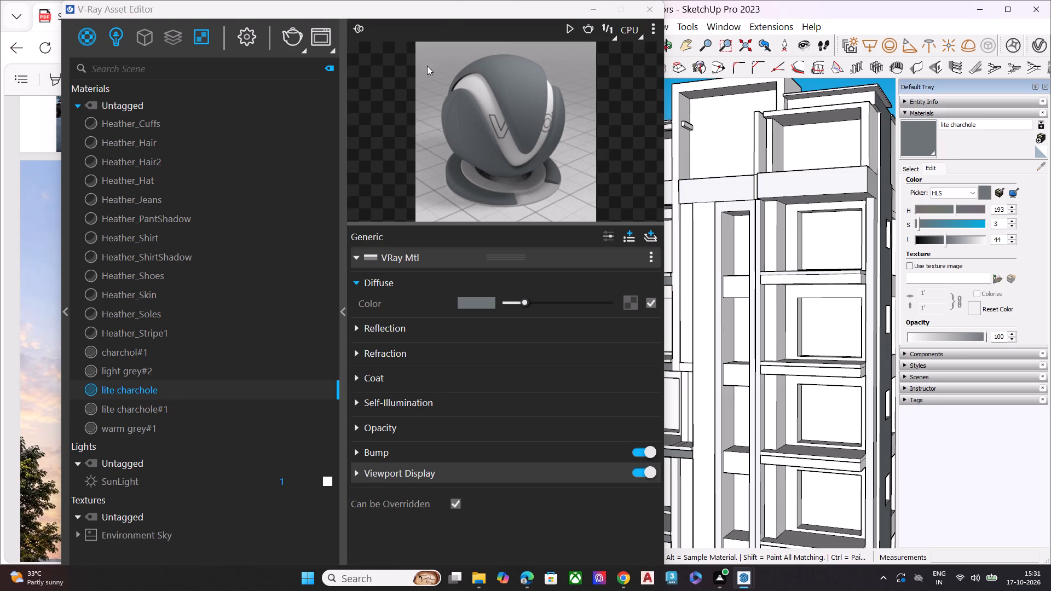
left_click_drag(456, 3, 425, 284)
left_click_drag(460, 84, 383, 397)
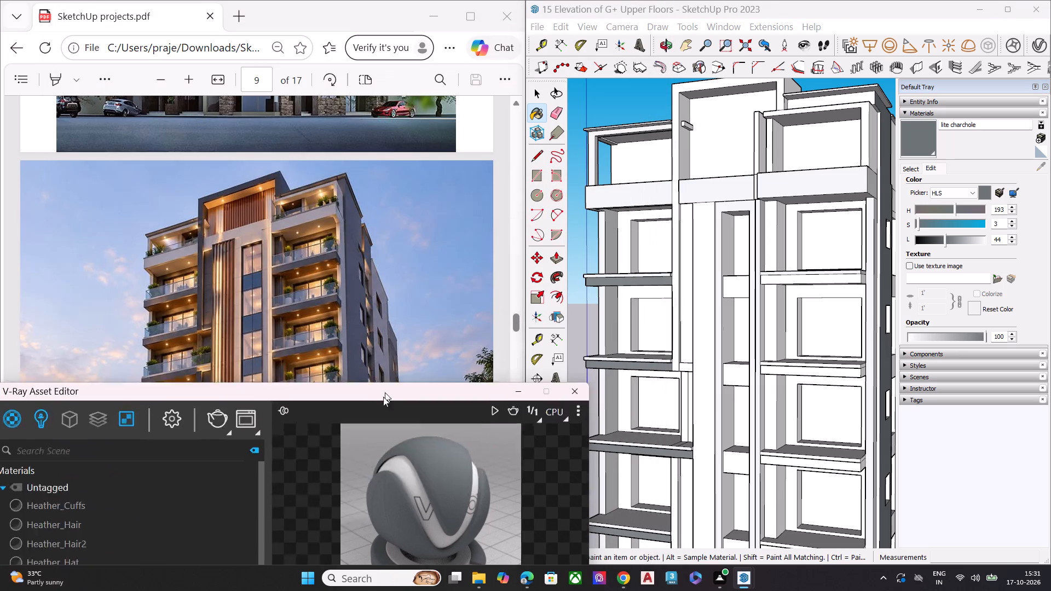
left_click_drag(383, 397, 417, 1)
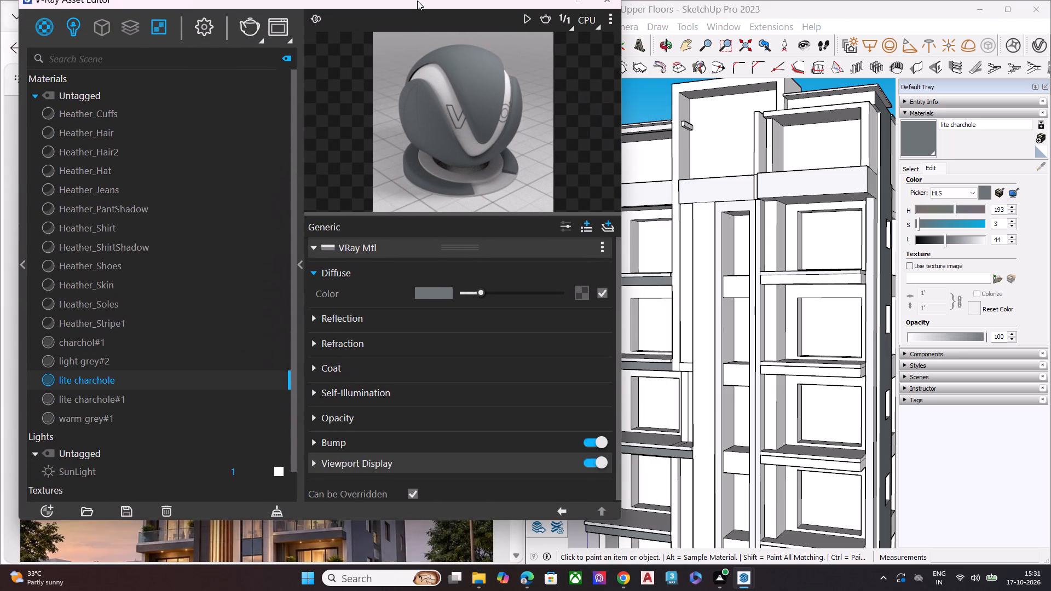
left_click_drag(417, 1, 417, 0)
left_click(102, 430)
left_click(116, 412)
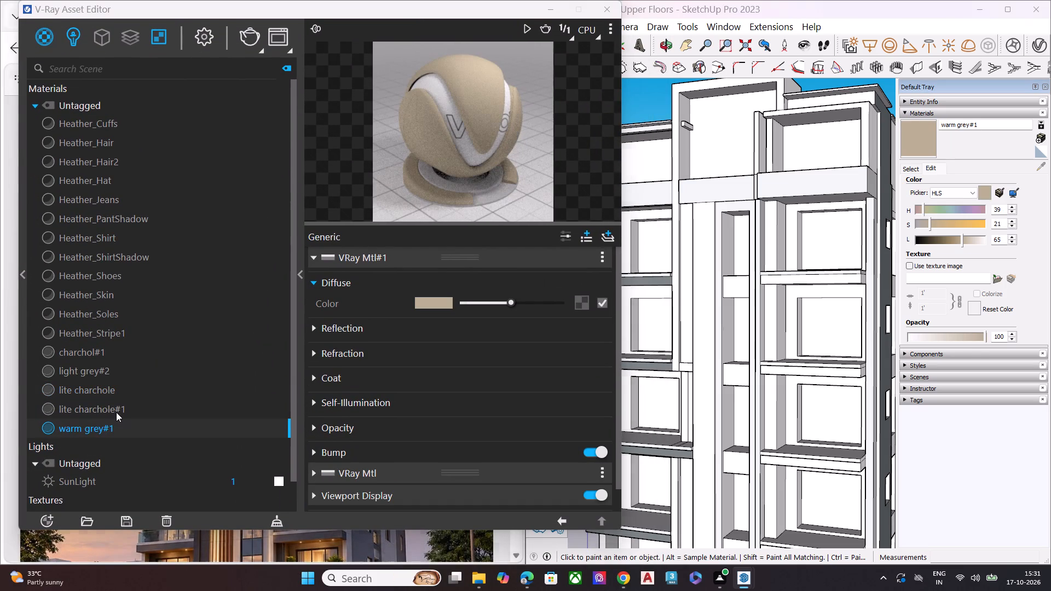
left_click(102, 391)
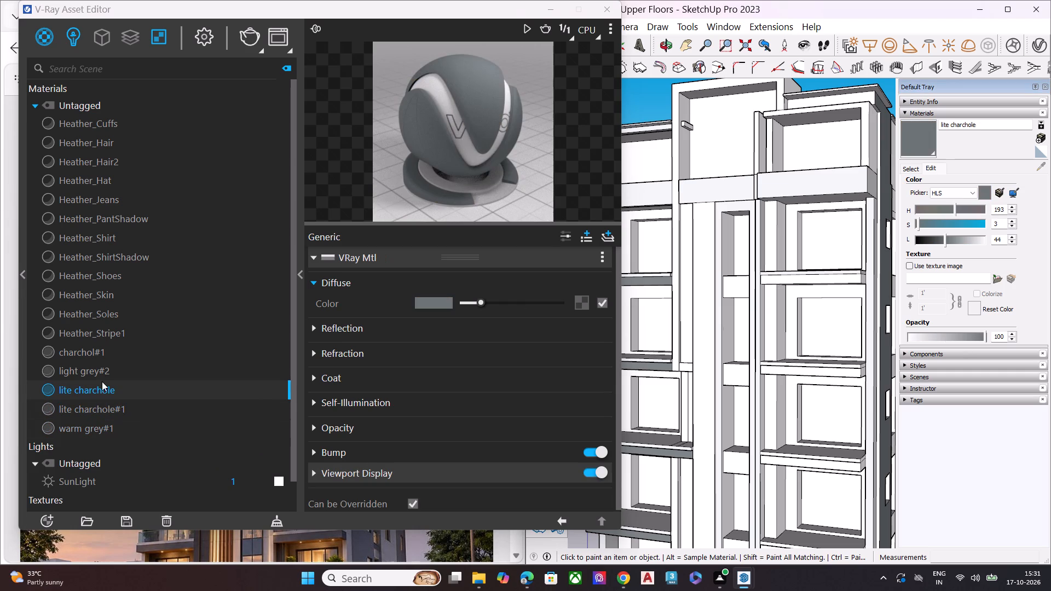
left_click(99, 369)
left_click(96, 352)
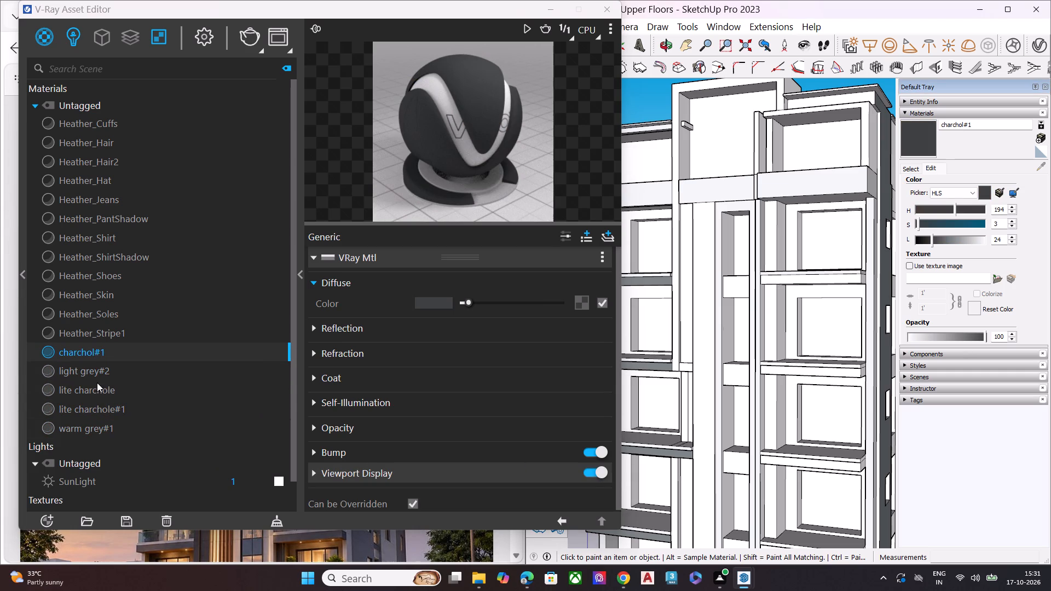
left_click(102, 377)
left_click(102, 391)
left_click(102, 391)
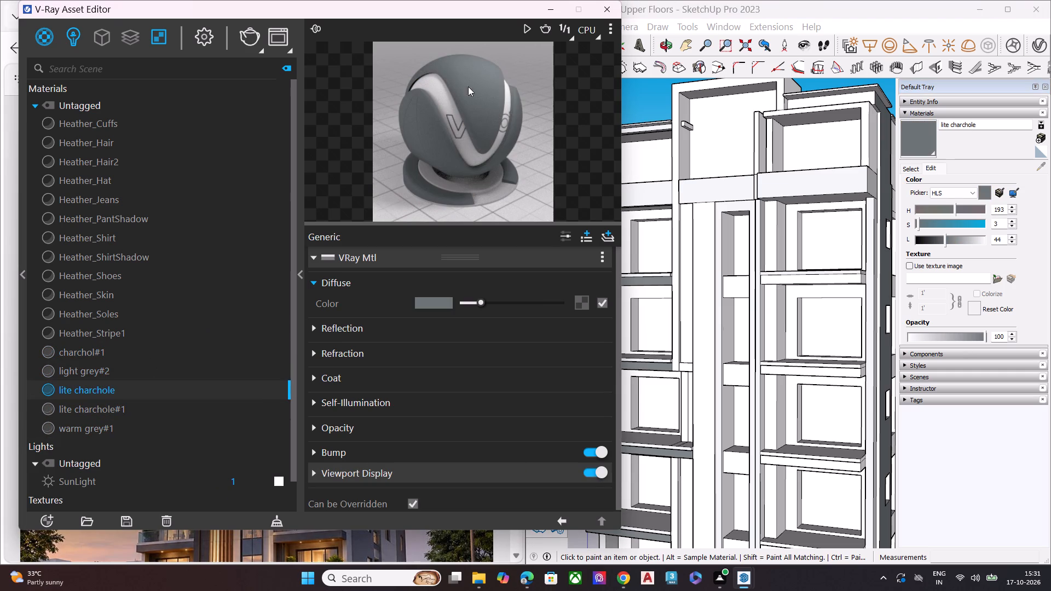
left_click(600, 3)
left_click(915, 134)
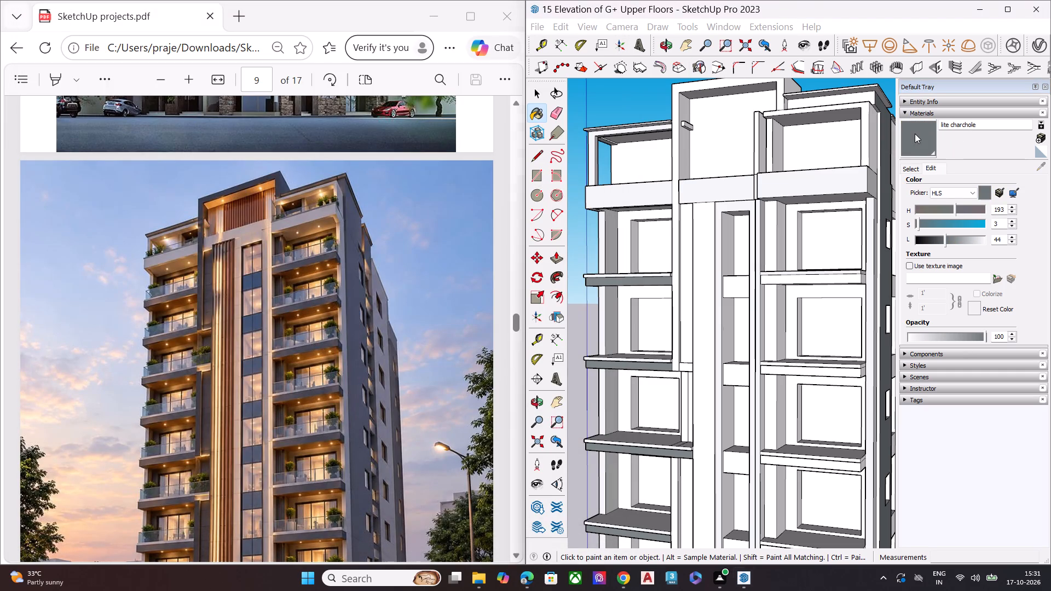
Paint the lower front and side edges of the right bay's topmost balcony slab below the band with lite charchole.
scroll(415, 212, "down", 1)
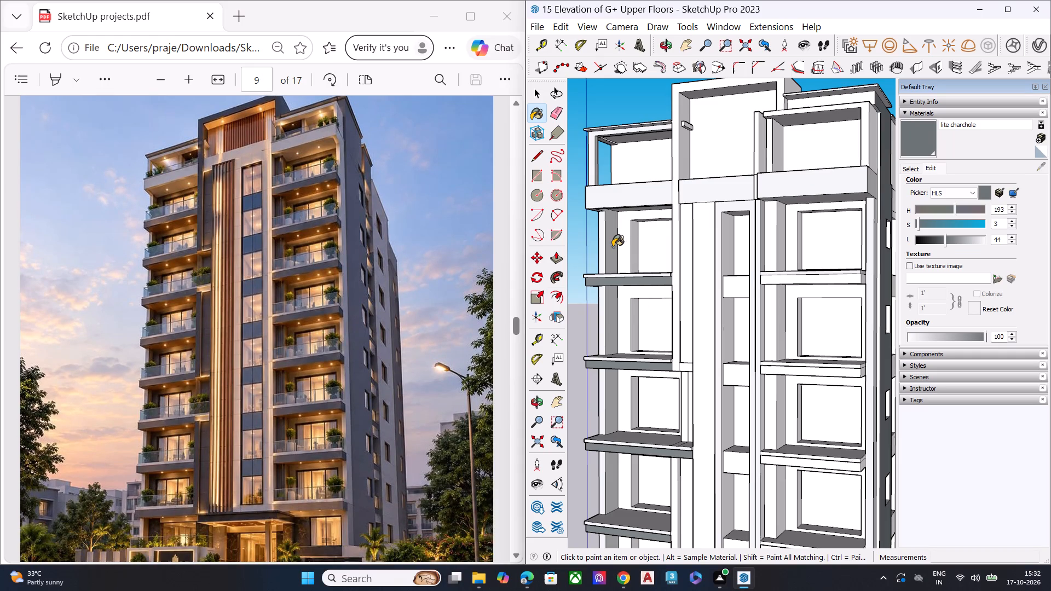
scroll(599, 237, "down", 2)
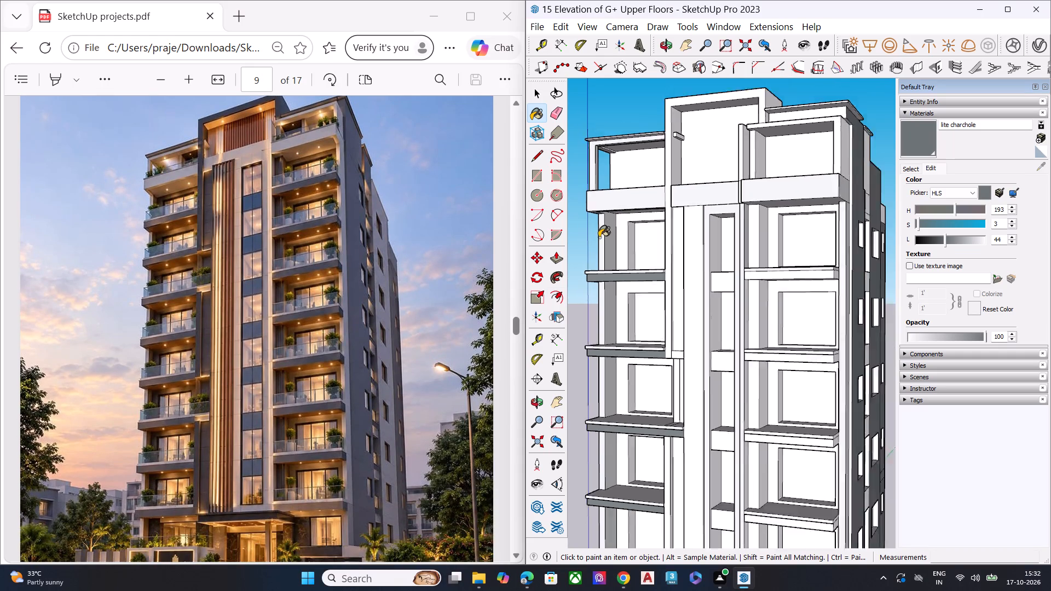
scroll(599, 237, "down", 6)
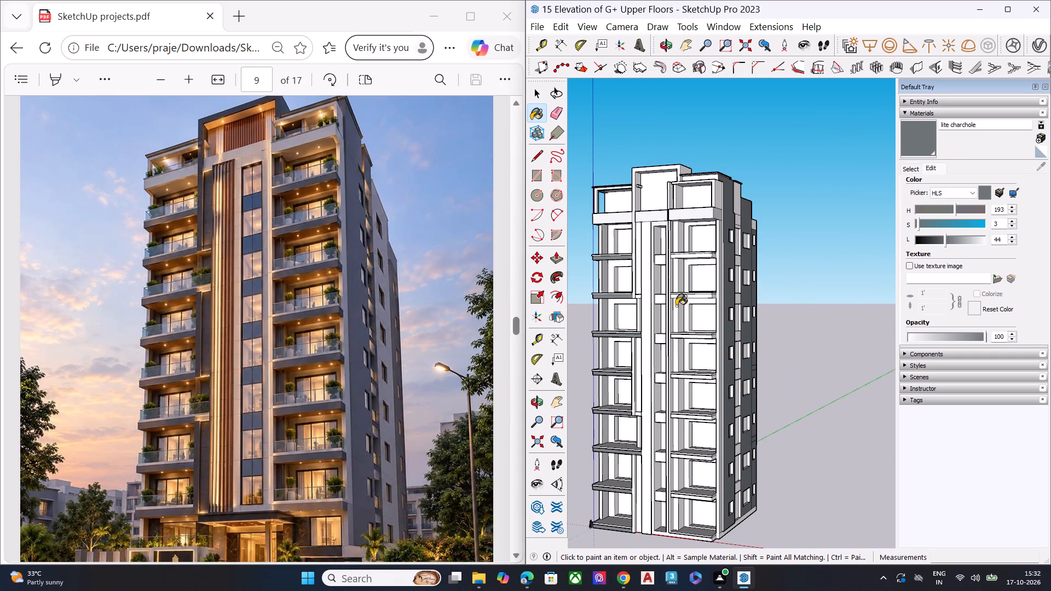
scroll(703, 261, "up", 10)
scroll(677, 262, "down", 2)
scroll(676, 262, "up", 3)
scroll(674, 263, "down", 1)
scroll(674, 263, "up", 3)
left_click(690, 261)
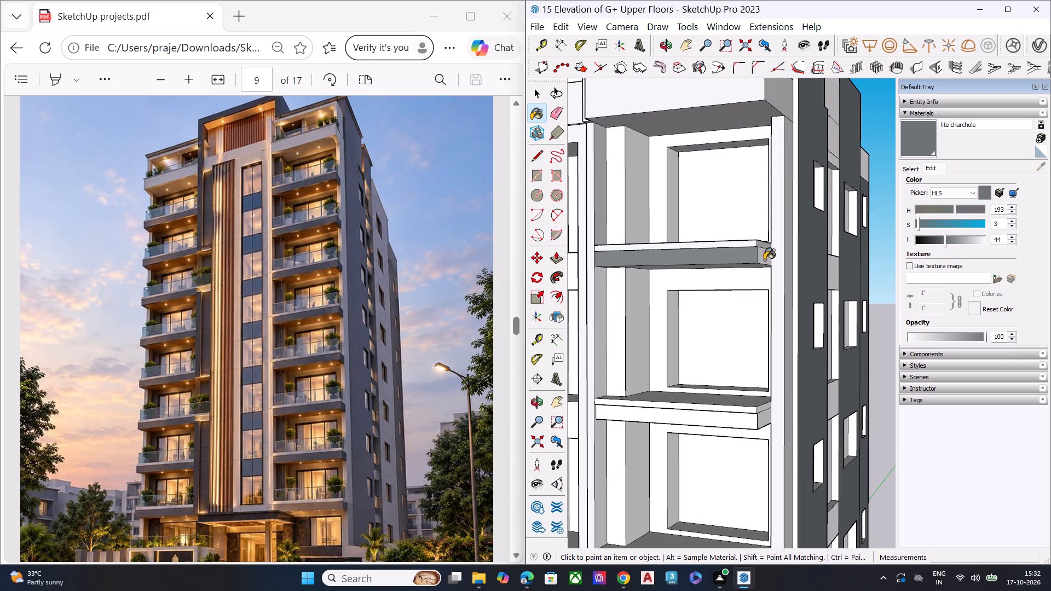
left_click(764, 260)
Paint the lower front and side edges of the right bay's second and third balcony slabs below the band with lite charchole.
scroll(721, 257, "down", 8)
middle_click_drag(709, 318, 678, 271)
scroll(703, 311, "up", 5)
scroll(709, 321, "down", 1)
scroll(708, 322, "up", 3)
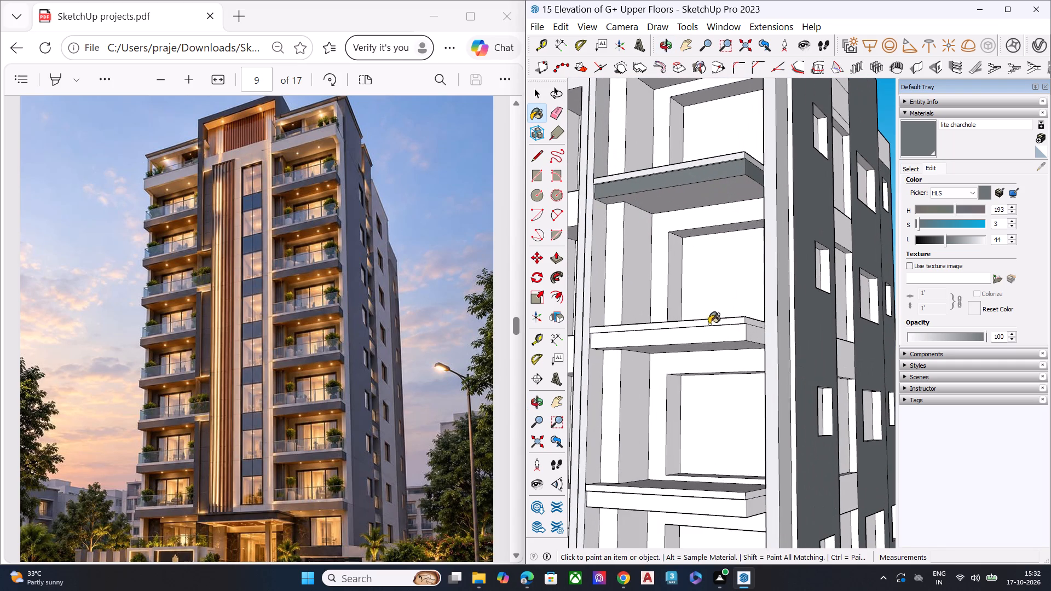
left_click(720, 332)
left_click(752, 335)
scroll(659, 246, "down", 7)
scroll(669, 378, "up", 7)
left_click(679, 382)
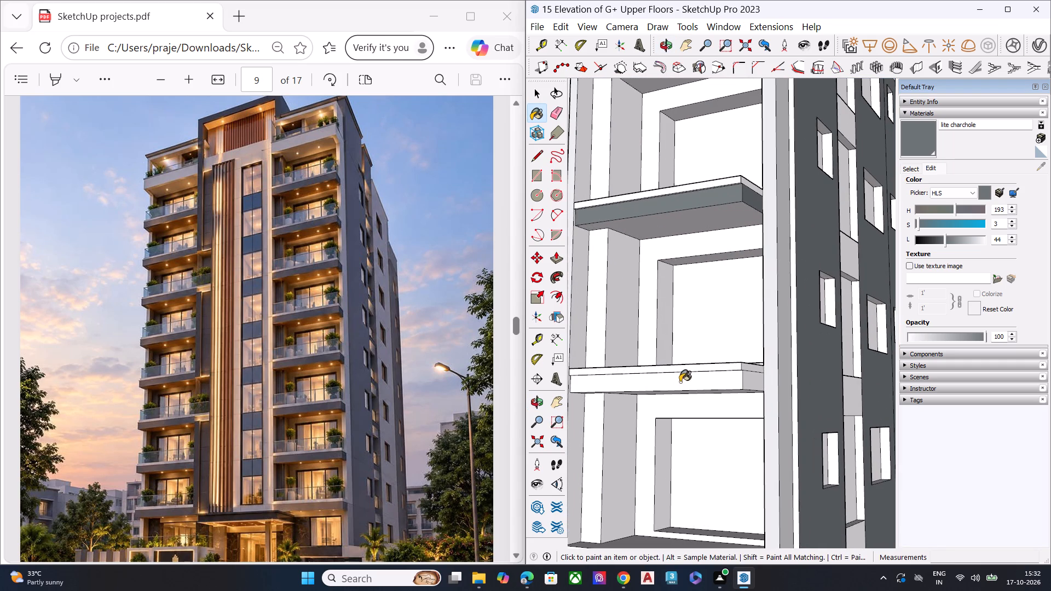
left_click(754, 385)
Paint the lower front and side edges of the right bay's fourth and fifth balcony slabs below the band with lite charchole.
scroll(670, 275, "down", 7)
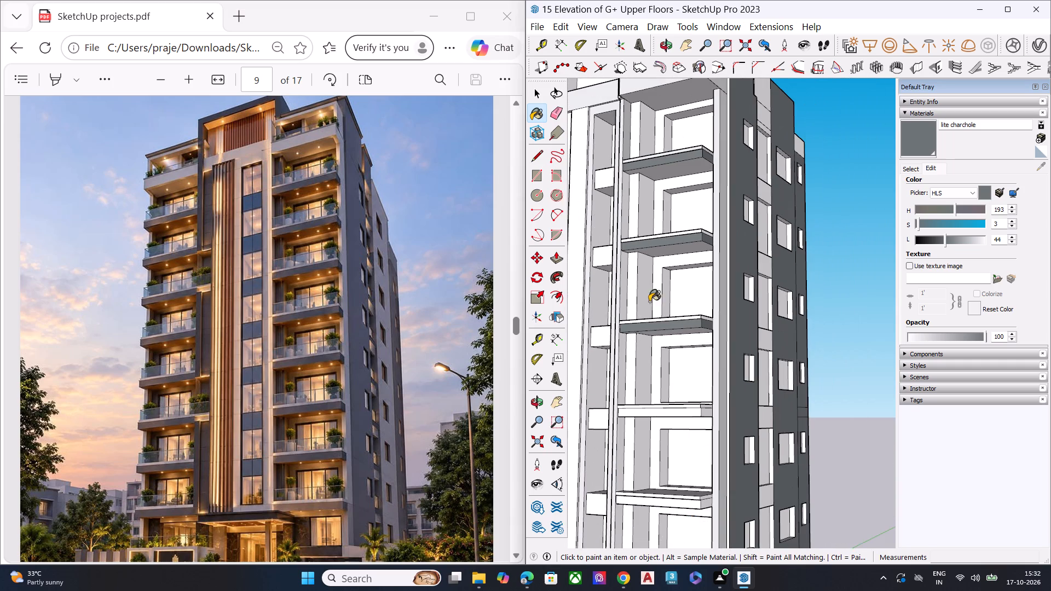
scroll(635, 292, "down", 6)
scroll(655, 391, "up", 13)
left_click(691, 350)
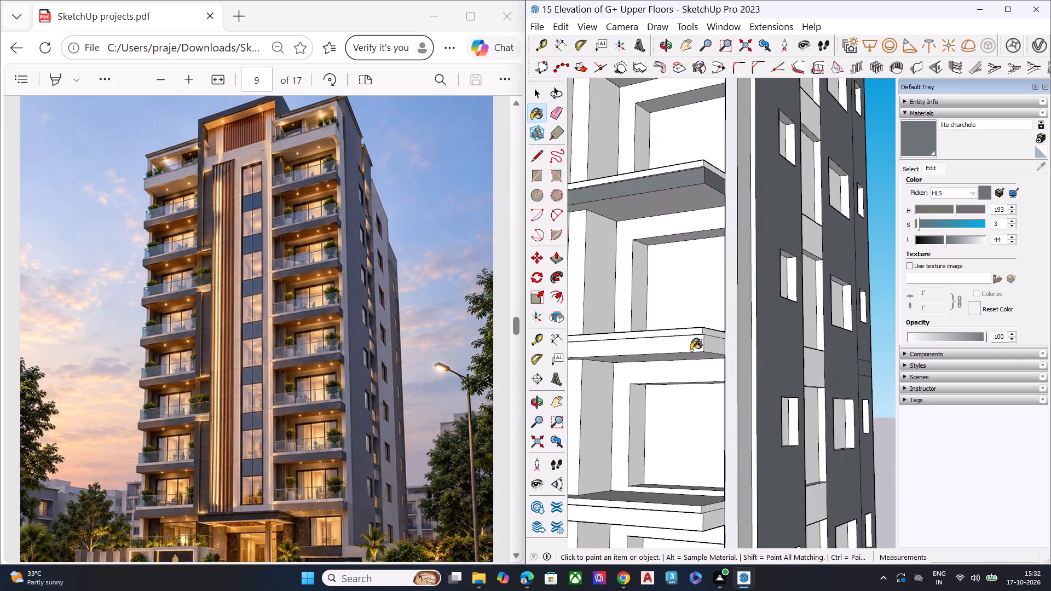
left_click(705, 344)
scroll(626, 319, "down", 3)
scroll(626, 319, "up", 1)
scroll(626, 319, "down", 8)
scroll(627, 452, "up", 2)
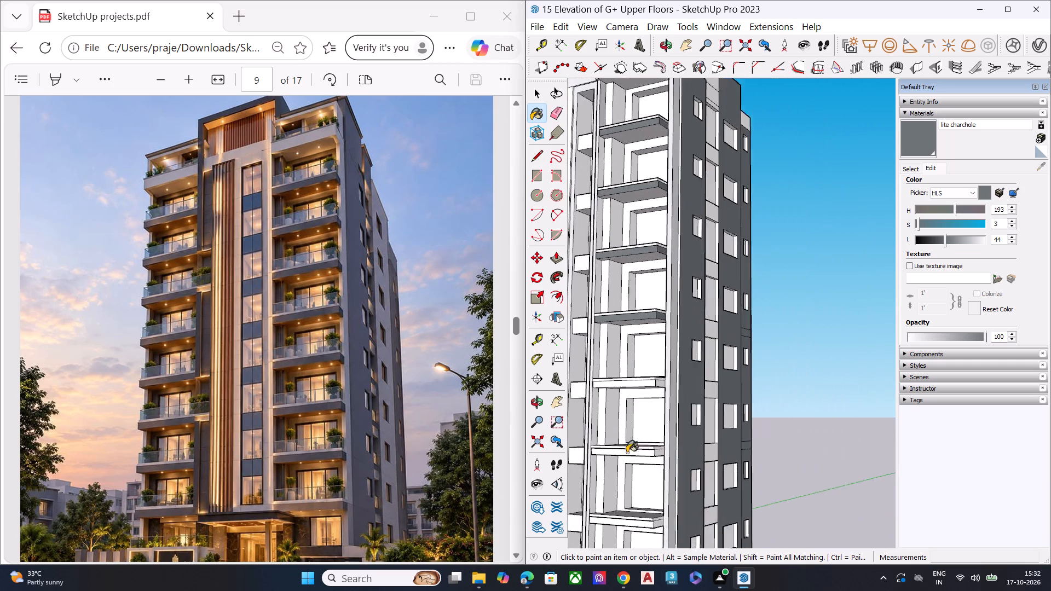
scroll(627, 453, "up", 6)
scroll(648, 317, "up", 5)
left_click(672, 285)
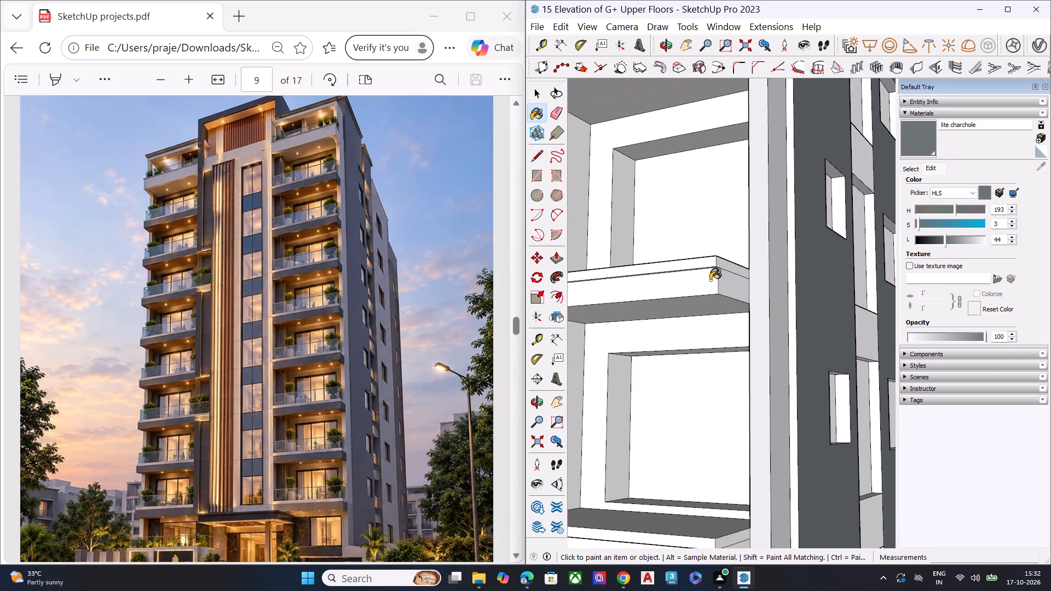
left_click(728, 282)
Paint the lower front and side edges of the right bay's sixth and seventh balcony slabs below the band with lite charchole.
scroll(655, 273, "down", 11)
scroll(672, 375, "up", 3)
scroll(672, 375, "down", 1)
scroll(672, 375, "up", 6)
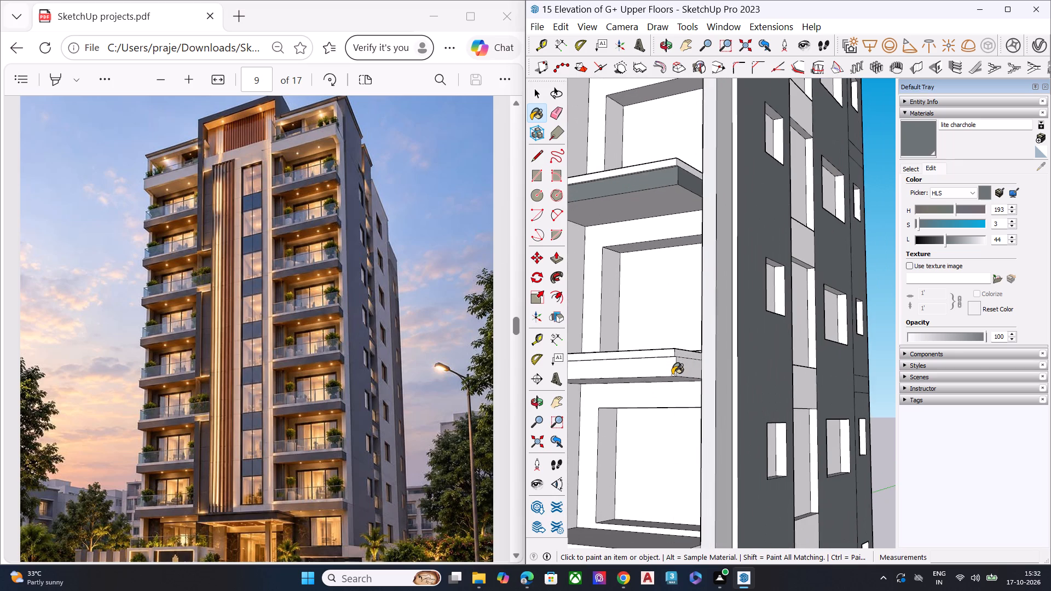
left_click(662, 360)
left_click(684, 367)
scroll(619, 299, "up", 1)
scroll(617, 294, "down", 7)
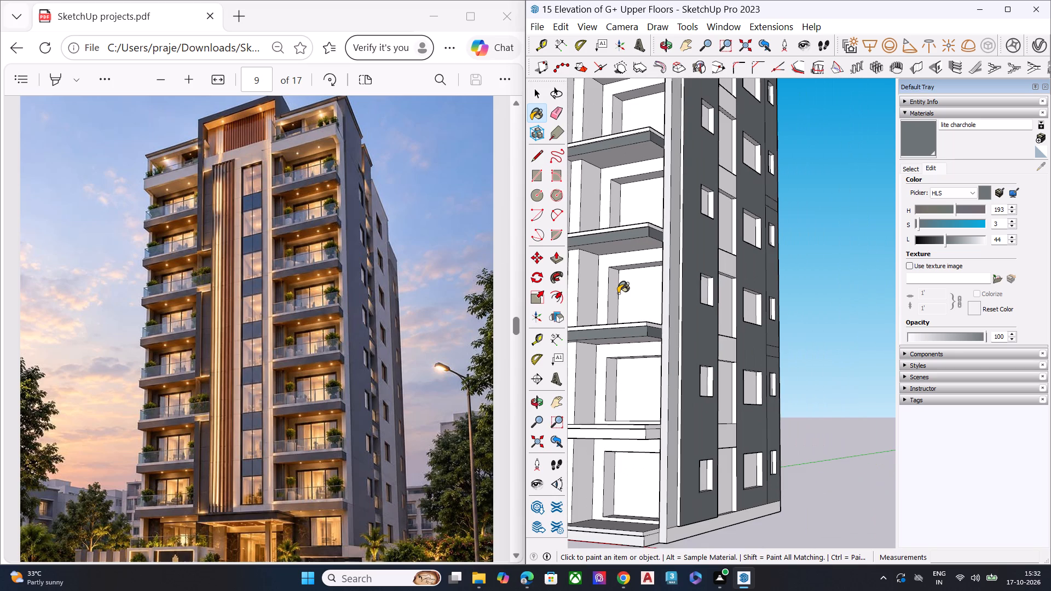
scroll(618, 293, "down", 3)
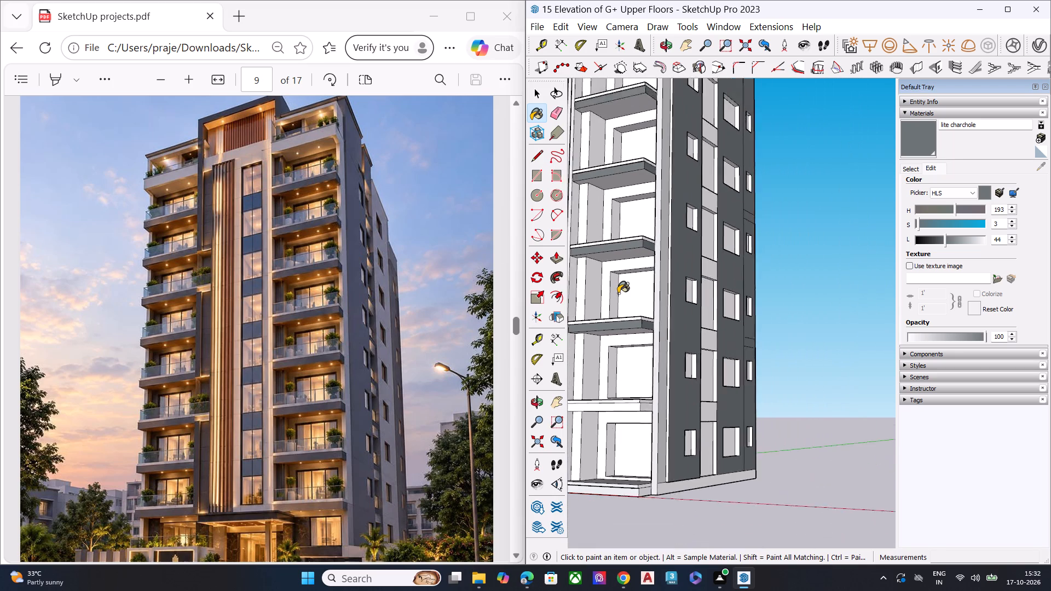
scroll(618, 293, "down", 4)
scroll(626, 373, "up", 2)
scroll(626, 373, "down", 1)
scroll(626, 373, "up", 17)
left_click(637, 329)
left_click(672, 326)
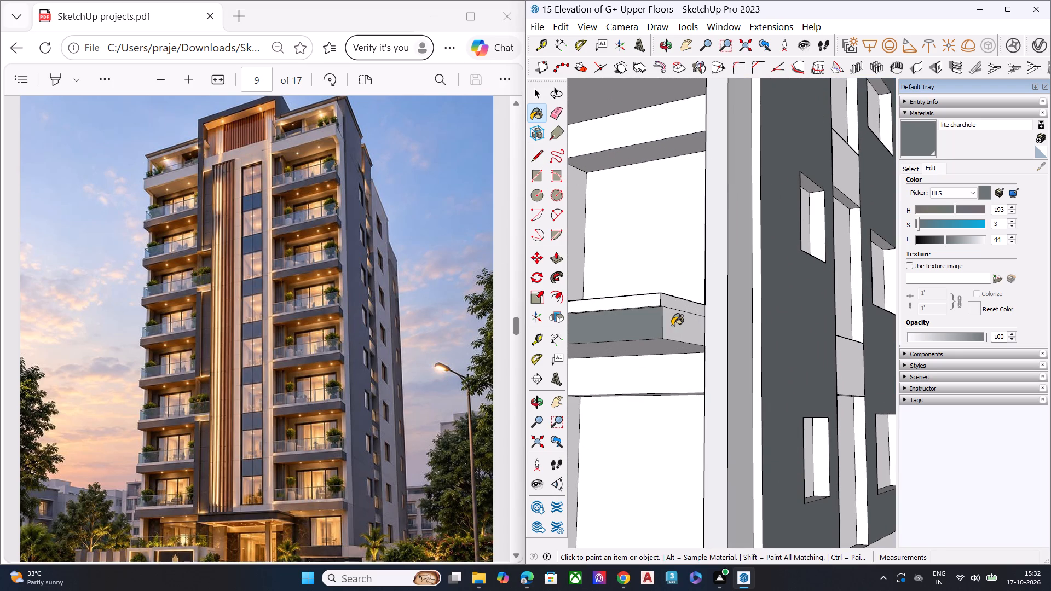
Paint the lower front and side faces of the right bay's bottommost slab at ground level with lite charchole.
scroll(671, 316, "down", 8)
scroll(660, 406, "up", 3)
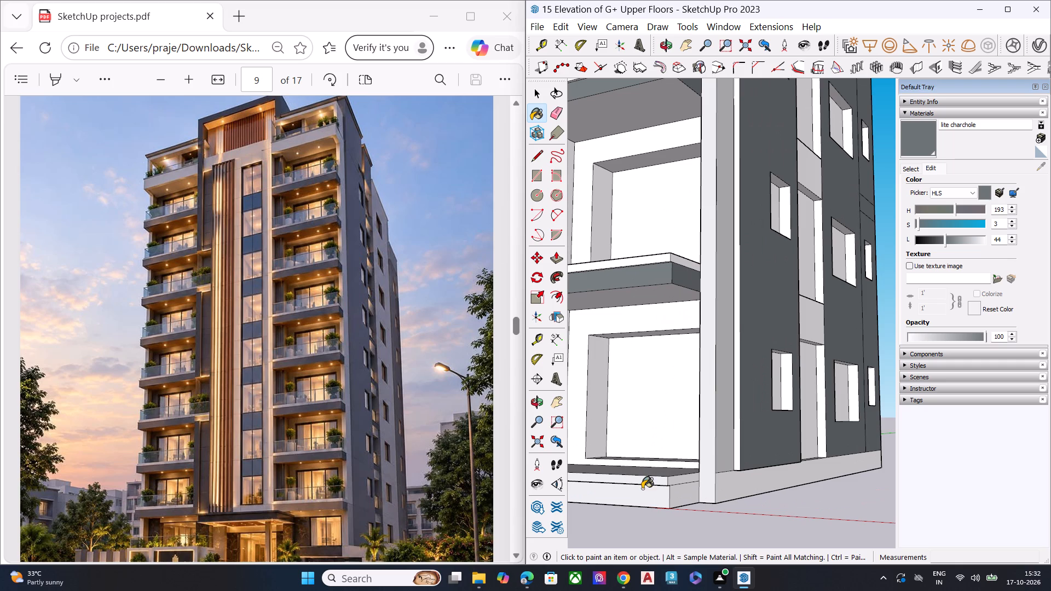
left_click(644, 496)
left_click(680, 493)
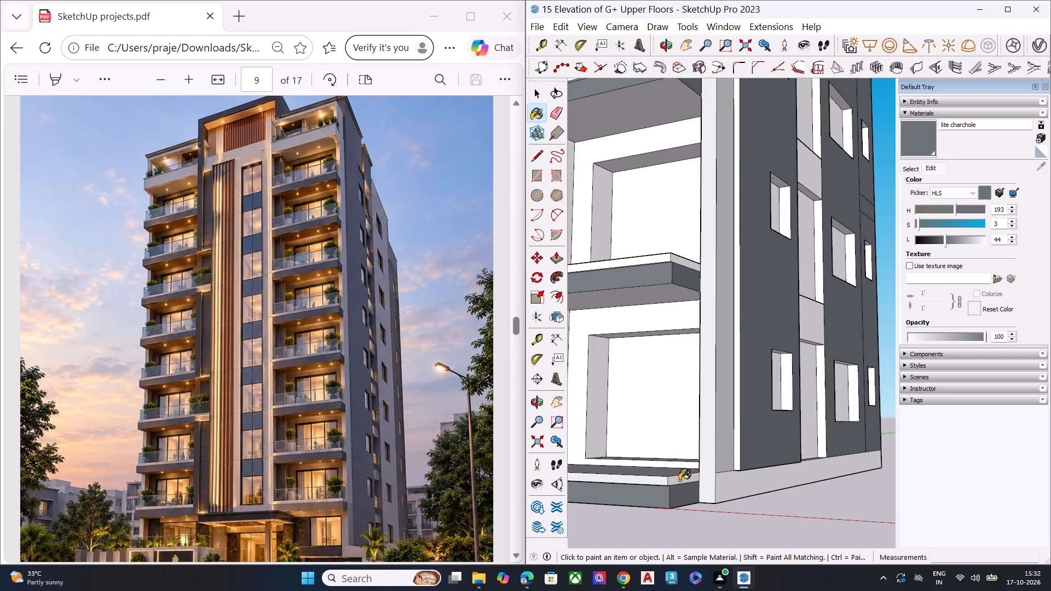
scroll(679, 480, "up", 1)
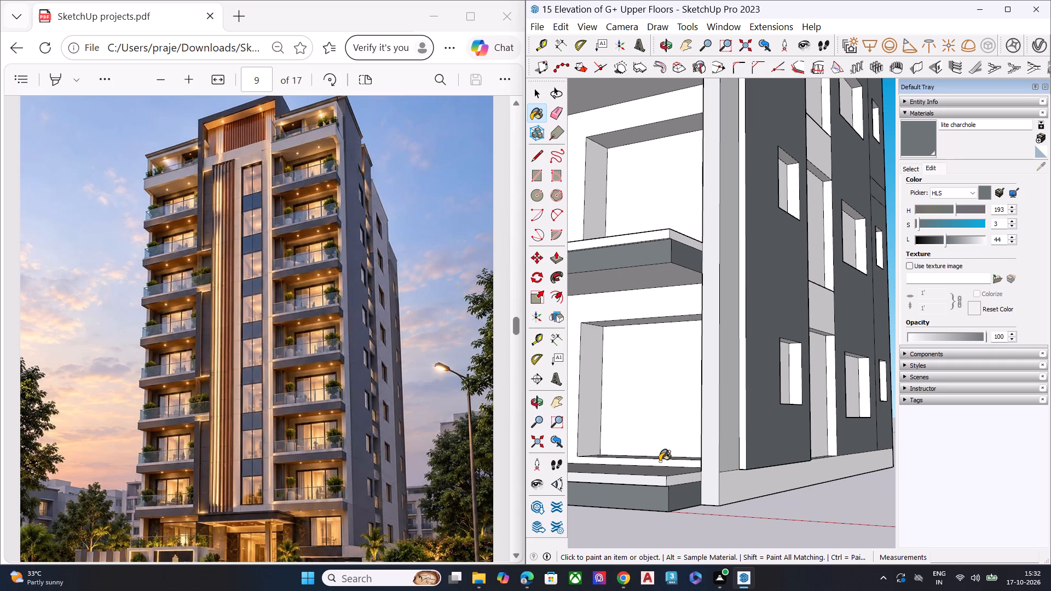
scroll(705, 309, "down", 7)
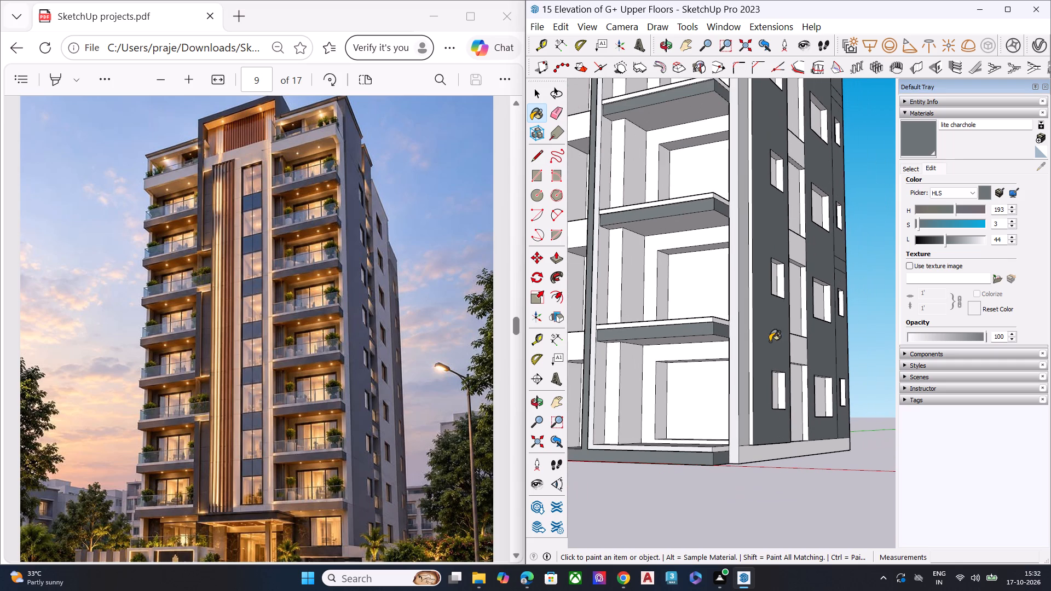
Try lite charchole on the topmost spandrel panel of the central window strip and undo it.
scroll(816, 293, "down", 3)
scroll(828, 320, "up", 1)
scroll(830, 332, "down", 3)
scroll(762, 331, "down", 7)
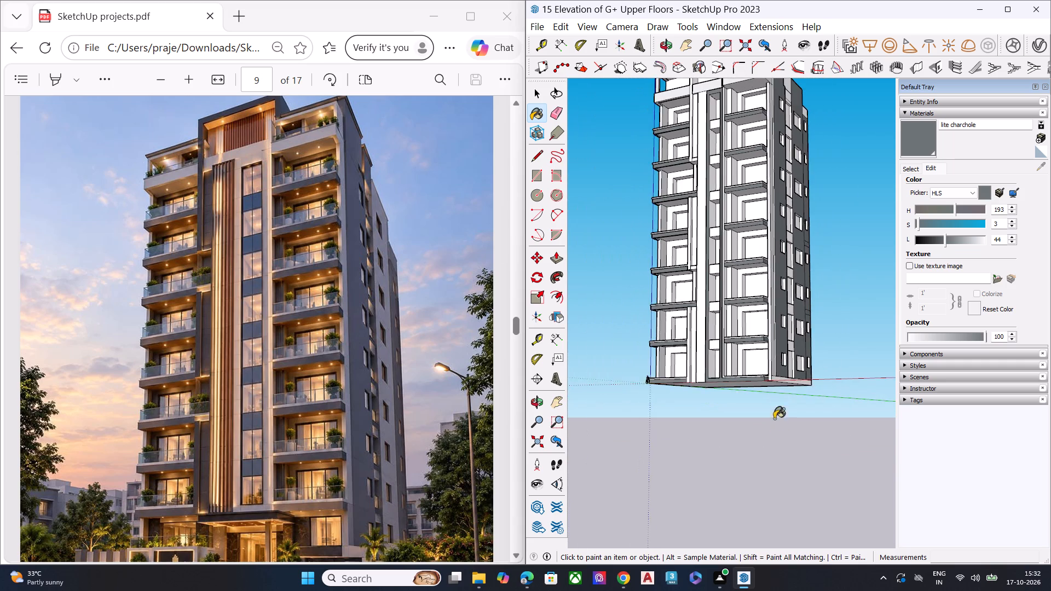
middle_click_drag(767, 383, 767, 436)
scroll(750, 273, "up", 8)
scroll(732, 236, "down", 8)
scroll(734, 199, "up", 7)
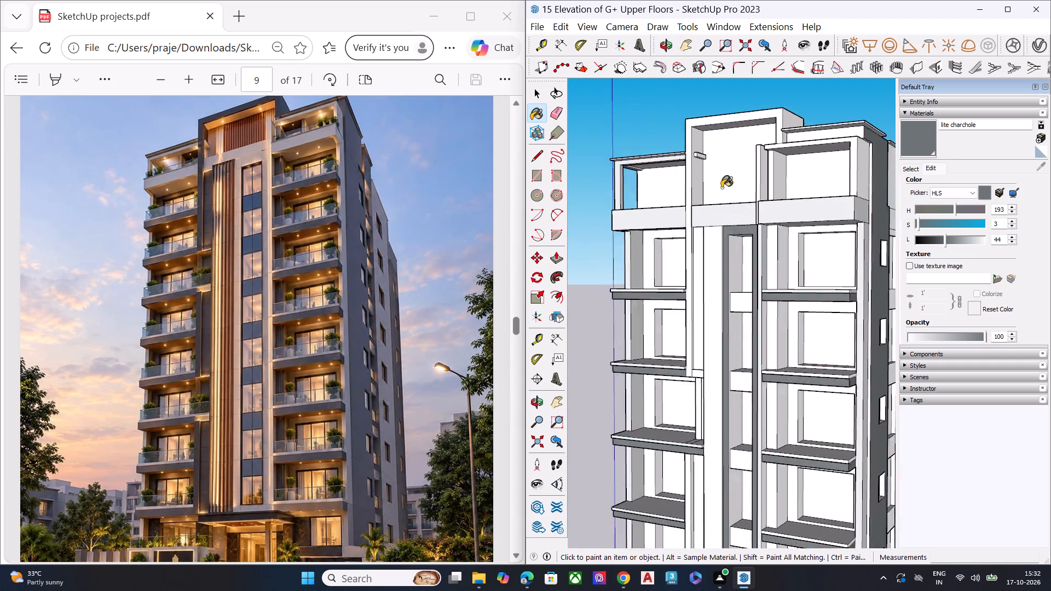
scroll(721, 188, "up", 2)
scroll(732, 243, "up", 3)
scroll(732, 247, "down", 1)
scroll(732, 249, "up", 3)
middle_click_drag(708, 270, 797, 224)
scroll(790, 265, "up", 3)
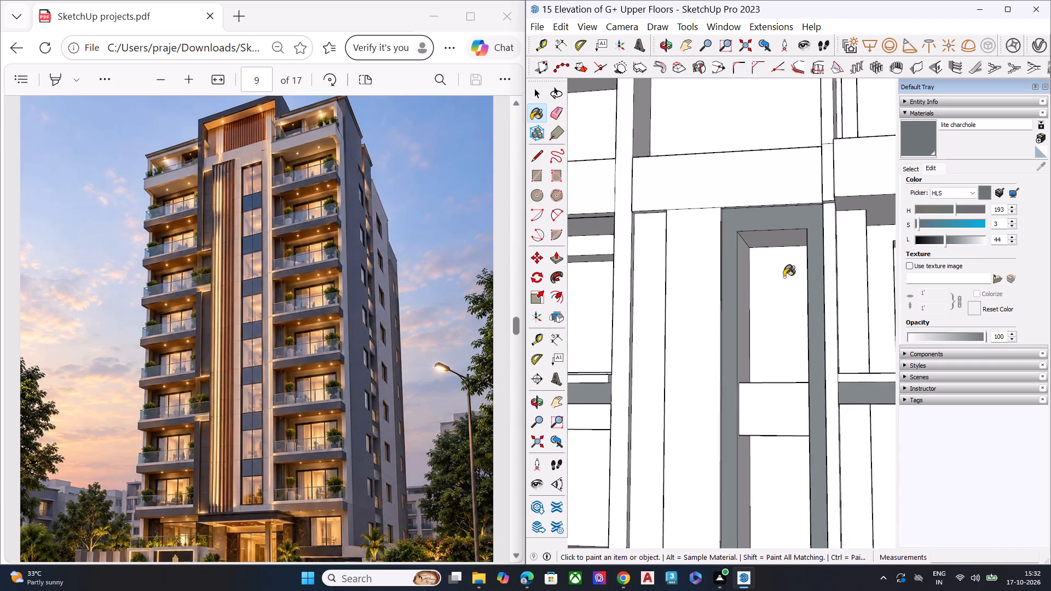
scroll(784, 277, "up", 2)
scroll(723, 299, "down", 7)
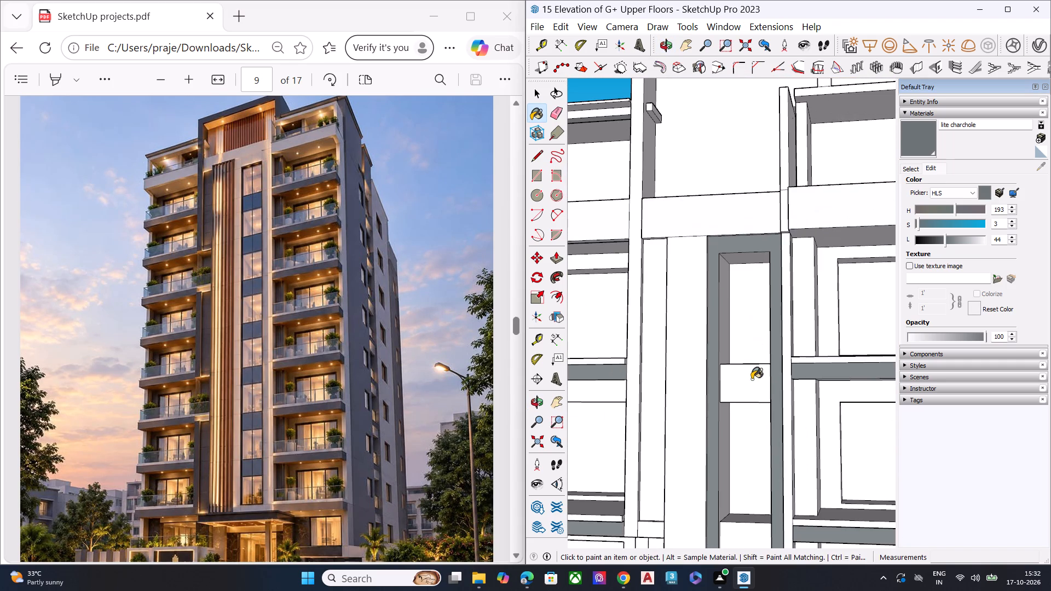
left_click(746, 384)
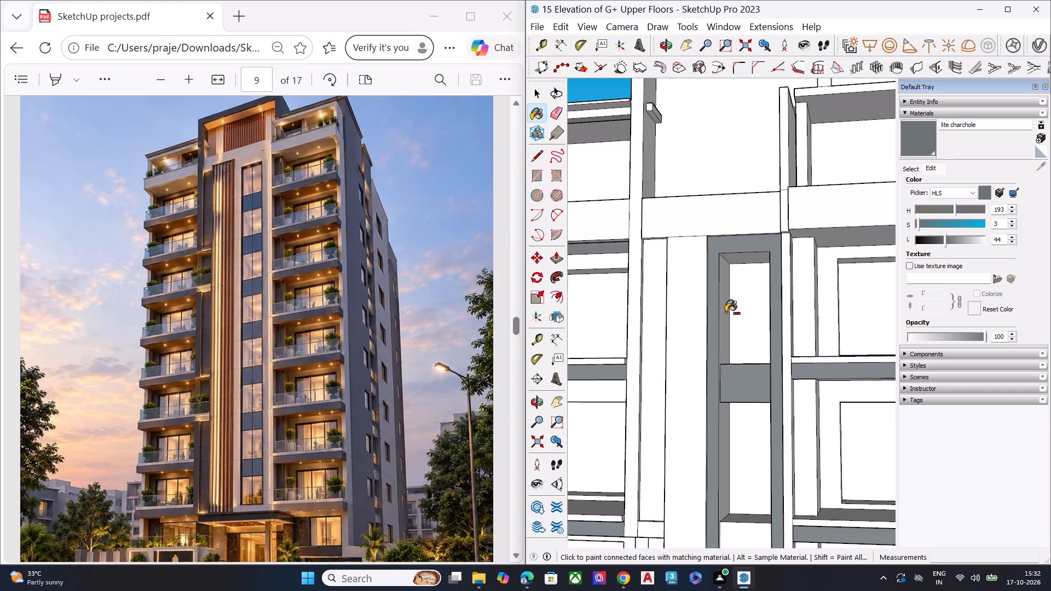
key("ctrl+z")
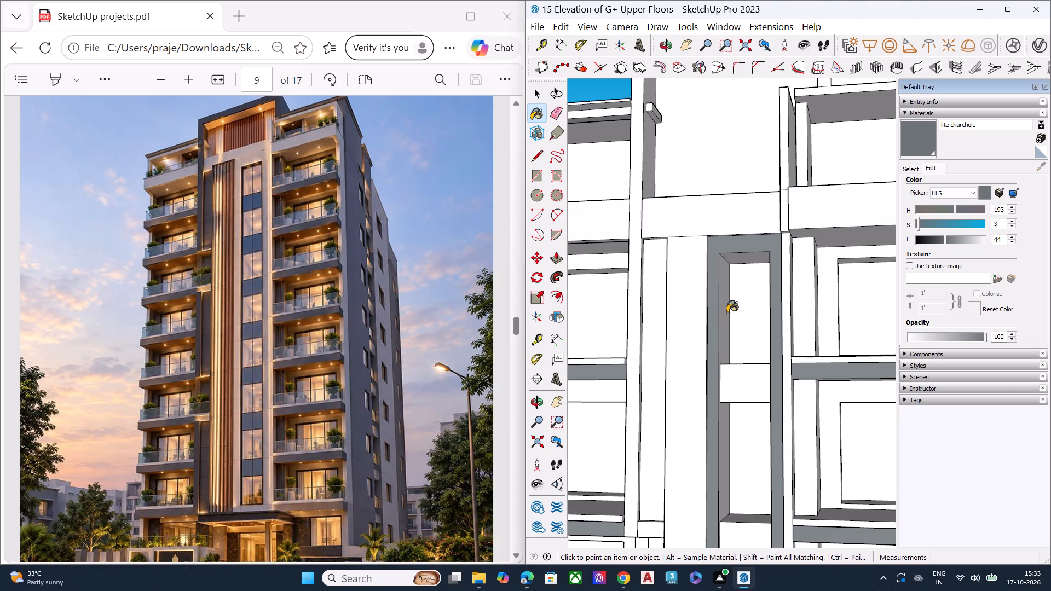
Paint the front edge, side edge and underside of the roof slab above the right bay with lite charchole.
scroll(721, 314, "down", 2)
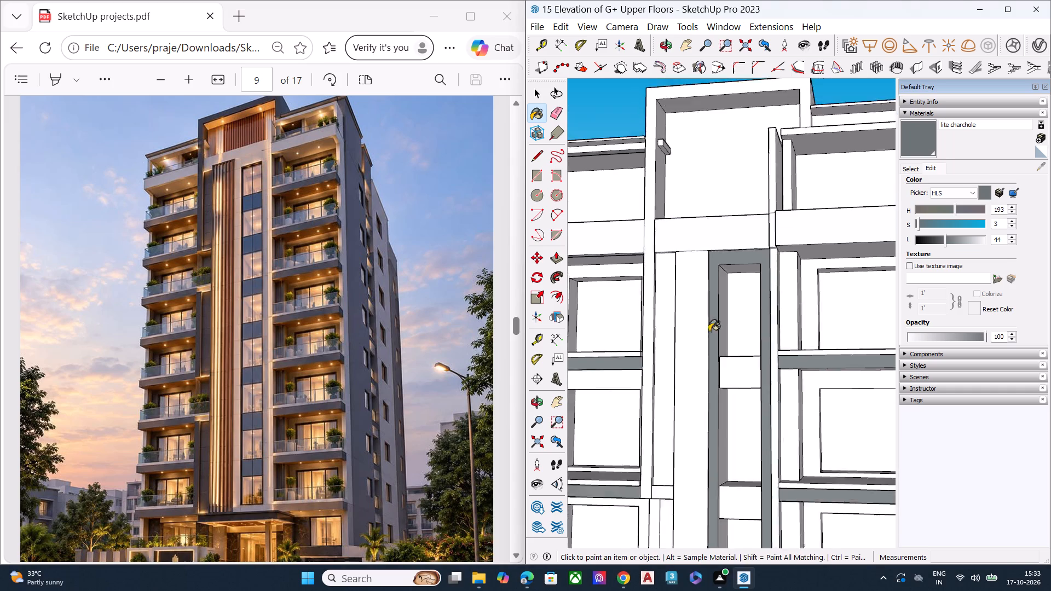
scroll(709, 332, "down", 7)
scroll(656, 205, "up", 5)
scroll(656, 204, "down", 1)
scroll(656, 204, "up", 2)
middle_click_drag(807, 250, 703, 268)
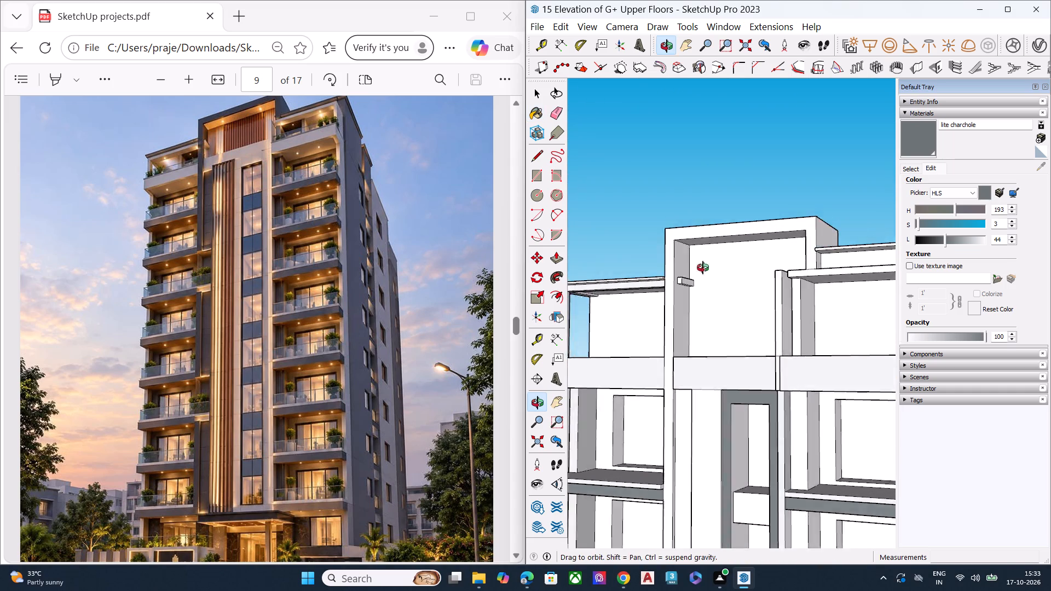
middle_click_drag(703, 268, 587, 283)
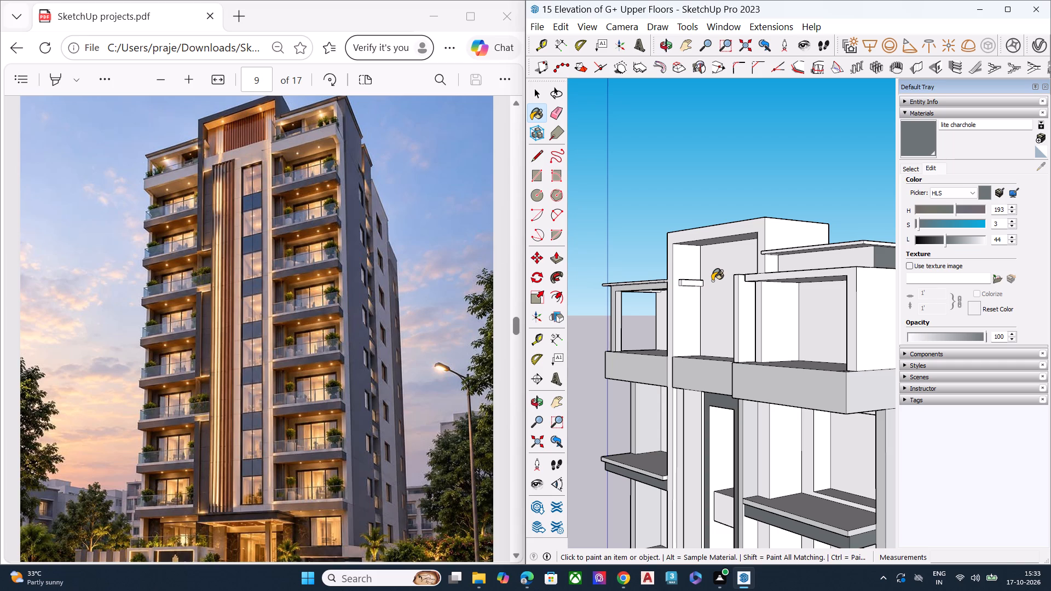
scroll(712, 282, "down", 5)
scroll(779, 278, "up", 8)
scroll(814, 250, "up", 1)
scroll(814, 250, "down", 1)
scroll(814, 250, "up", 8)
left_click(780, 235)
left_click(803, 239)
middle_click_drag(801, 245, 794, 158)
scroll(793, 164, "up", 1)
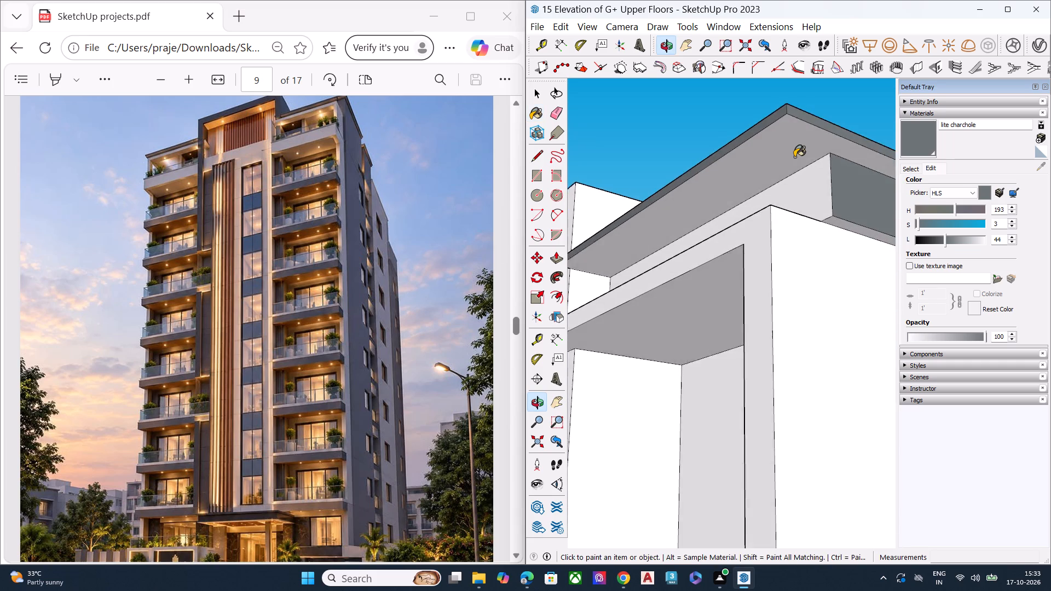
scroll(794, 157, "up", 1)
left_click(794, 158)
scroll(752, 161, "down", 1)
scroll(752, 161, "up", 1)
scroll(751, 161, "down", 2)
scroll(750, 163, "up", 3)
scroll(749, 164, "down", 1)
scroll(749, 164, "up", 1)
scroll(749, 164, "down", 3)
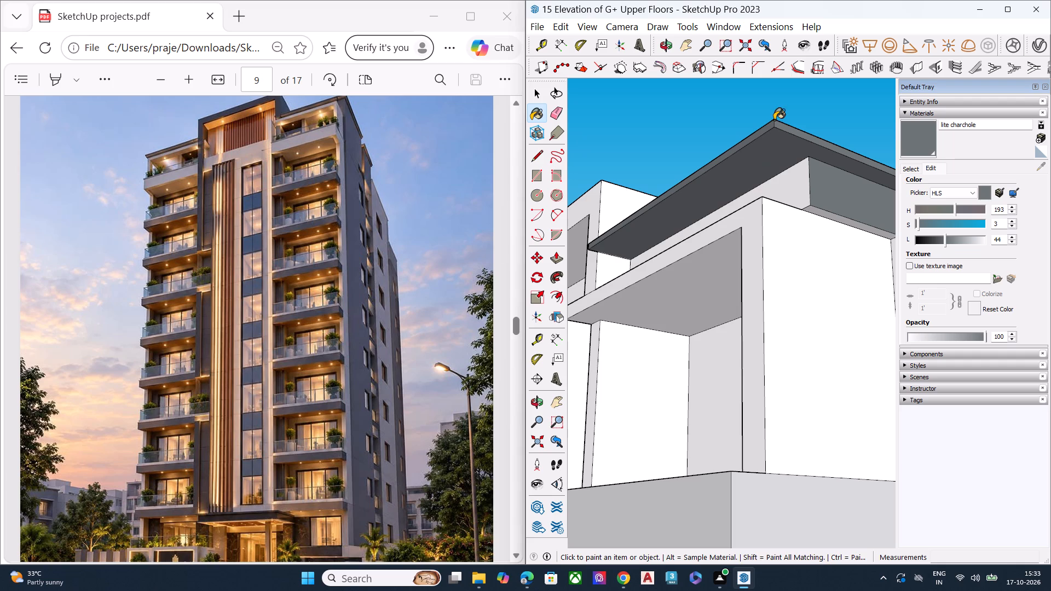
scroll(752, 139, "down", 20)
scroll(752, 139, "down", 3)
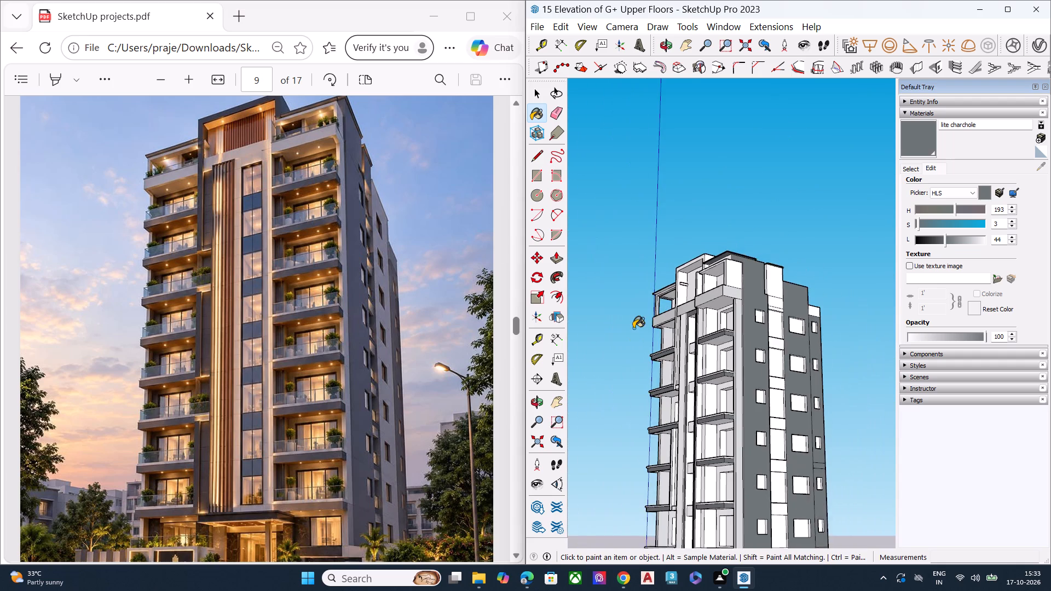
Pick charchol#1 in the V-Ray Asset Editor and paint the front, side and recessed faces of the upper pier beside the left balconies.
middle_click_drag(635, 330, 722, 329)
scroll(692, 334, "up", 8)
scroll(620, 341, "down", 6)
scroll(574, 370, "up", 8)
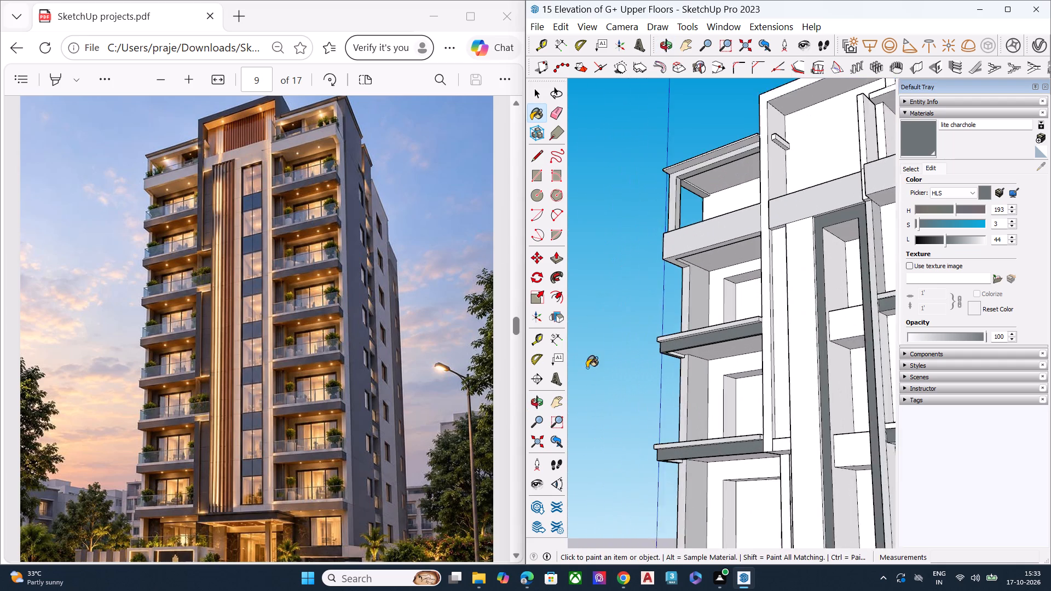
scroll(587, 368, "up", 2)
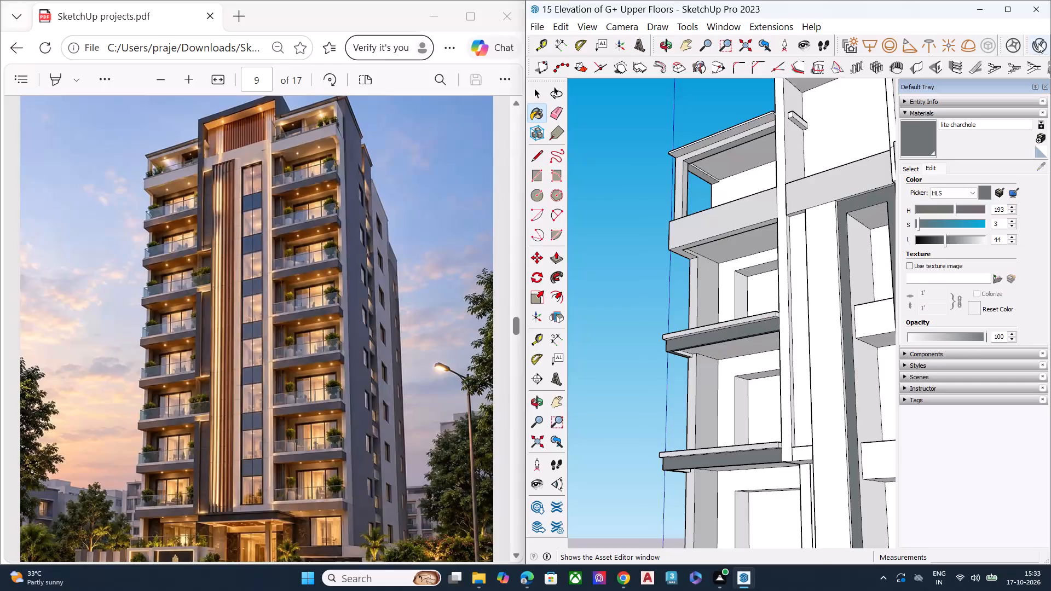
left_click(1038, 43)
left_click(97, 411)
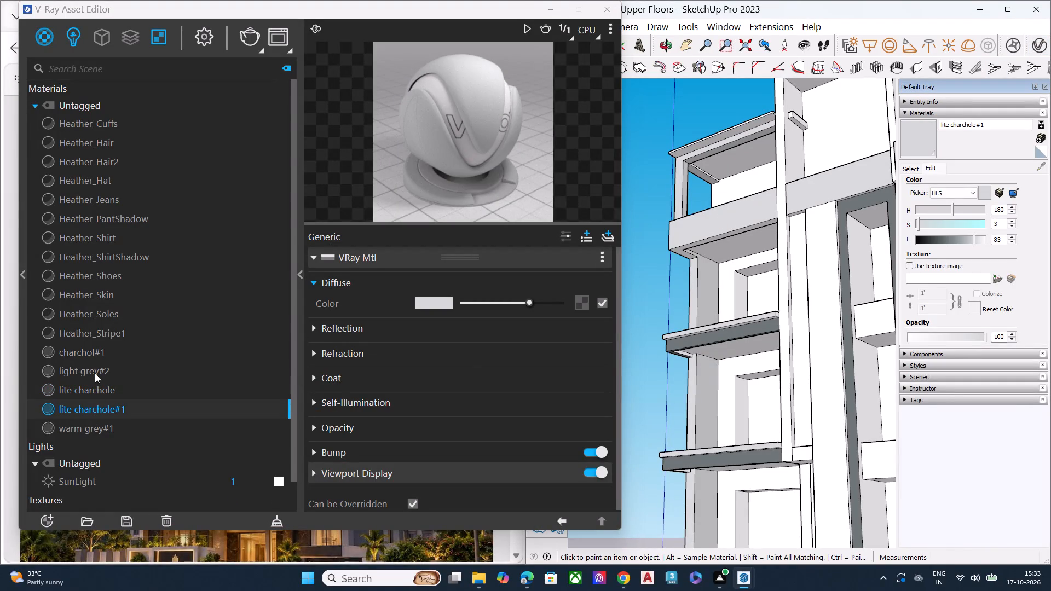
left_click(95, 351)
left_click(94, 351)
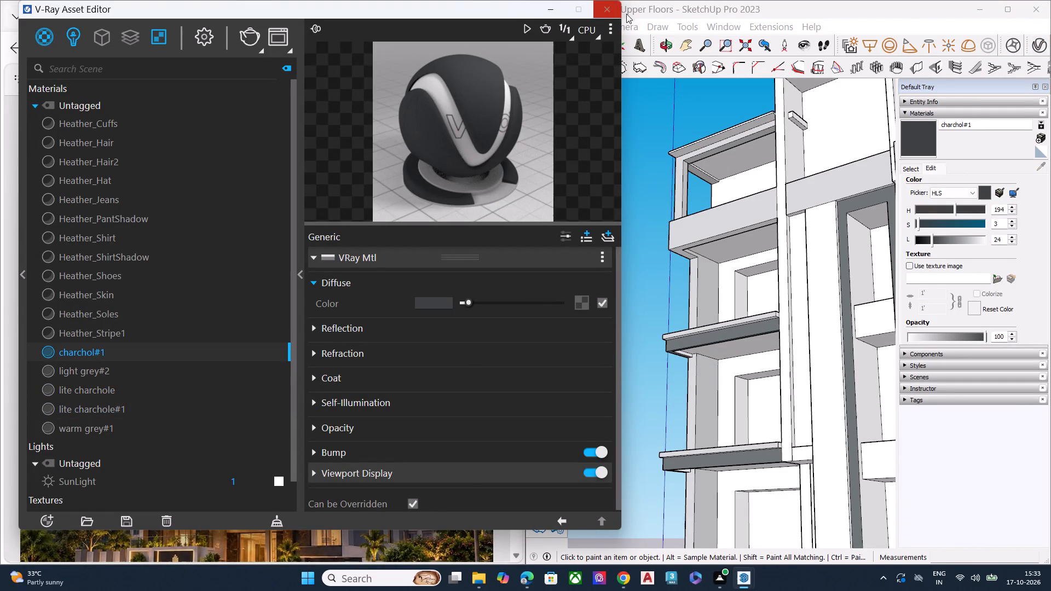
left_click(602, 10)
left_click(911, 138)
scroll(769, 279, "down", 1)
scroll(769, 282, "up", 3)
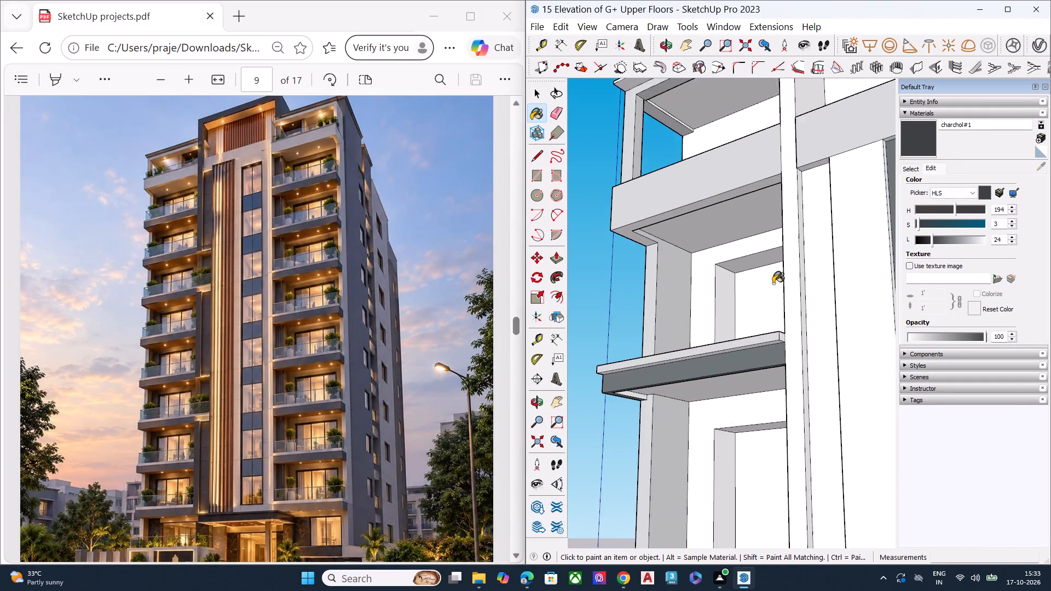
scroll(773, 283, "up", 3)
left_click(787, 269)
middle_click_drag(815, 260, 794, 264)
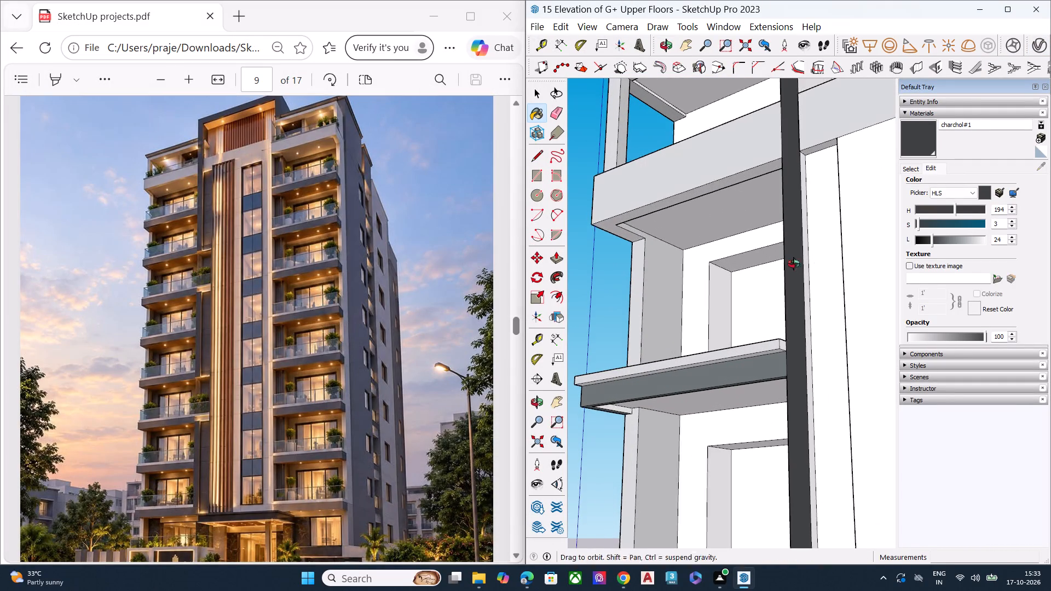
middle_click_drag(794, 264, 722, 275)
scroll(722, 275, "up", 2)
scroll(731, 270, "down", 2)
scroll(731, 270, "up", 4)
left_click(770, 251)
left_click(796, 251)
scroll(773, 239, "down", 6)
scroll(773, 239, "up", 1)
scroll(773, 239, "down", 2)
Paint the upper pier's recess soffit, bottom block face, underside and narrow block side with charchol#1.
middle_click_drag(781, 217, 792, 155)
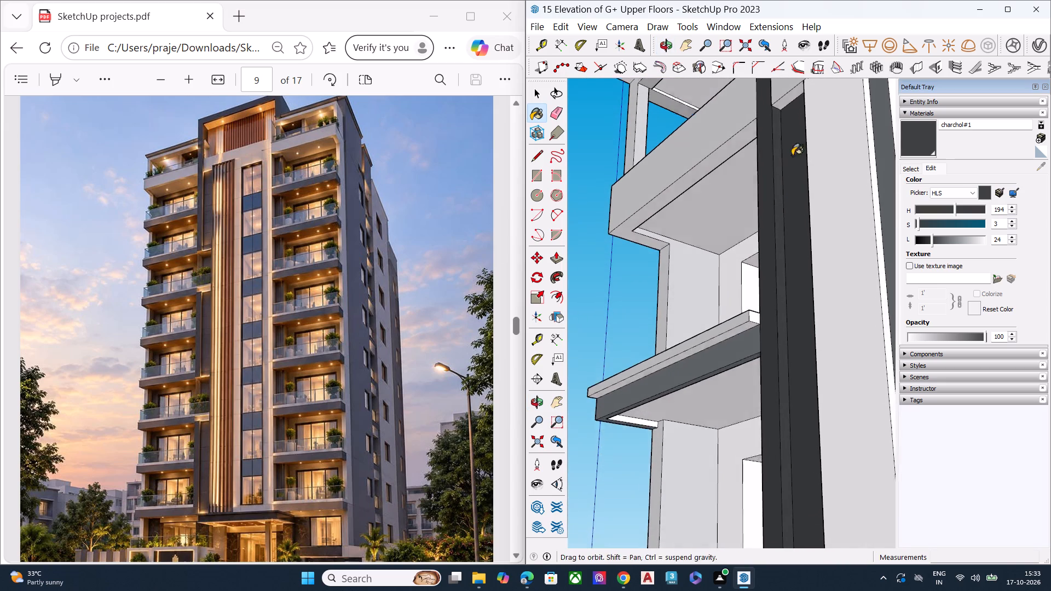
middle_click_drag(792, 155, 791, 169)
scroll(792, 150, "up", 8)
scroll(762, 170, "down", 5)
scroll(782, 108, "up", 3)
scroll(782, 108, "down", 2)
scroll(782, 108, "up", 1)
scroll(782, 108, "down", 1)
scroll(782, 108, "up", 2)
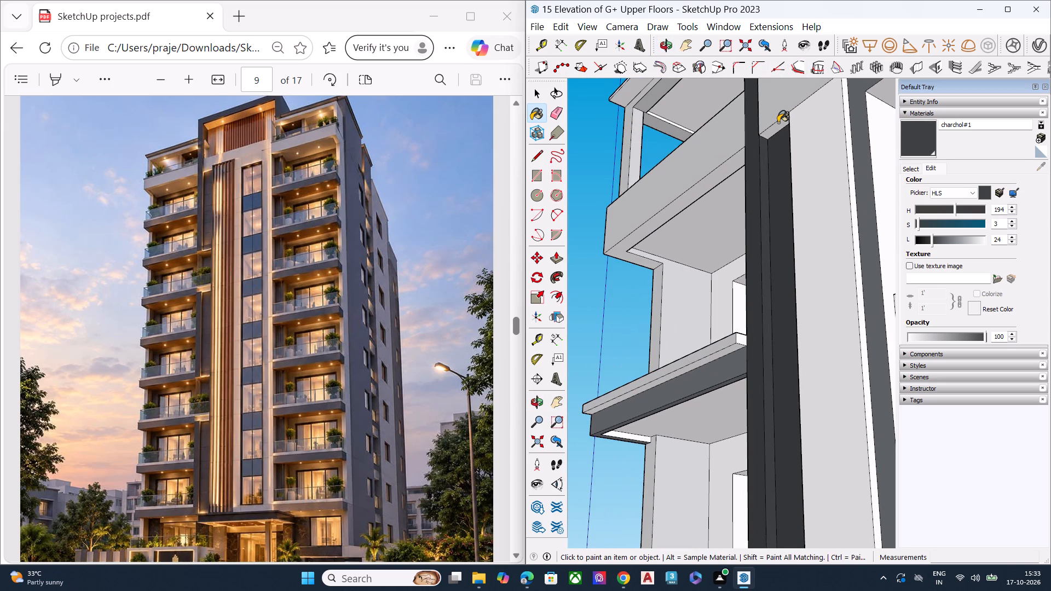
left_click(778, 126)
scroll(767, 159, "down", 6)
scroll(771, 220, "down", 1)
scroll(772, 402, "up", 1)
scroll(773, 402, "down", 1)
scroll(773, 402, "up", 5)
left_click(776, 396)
left_click(783, 417)
scroll(766, 299, "down", 3)
scroll(763, 390, "up", 3)
scroll(762, 390, "down", 1)
scroll(762, 390, "up", 6)
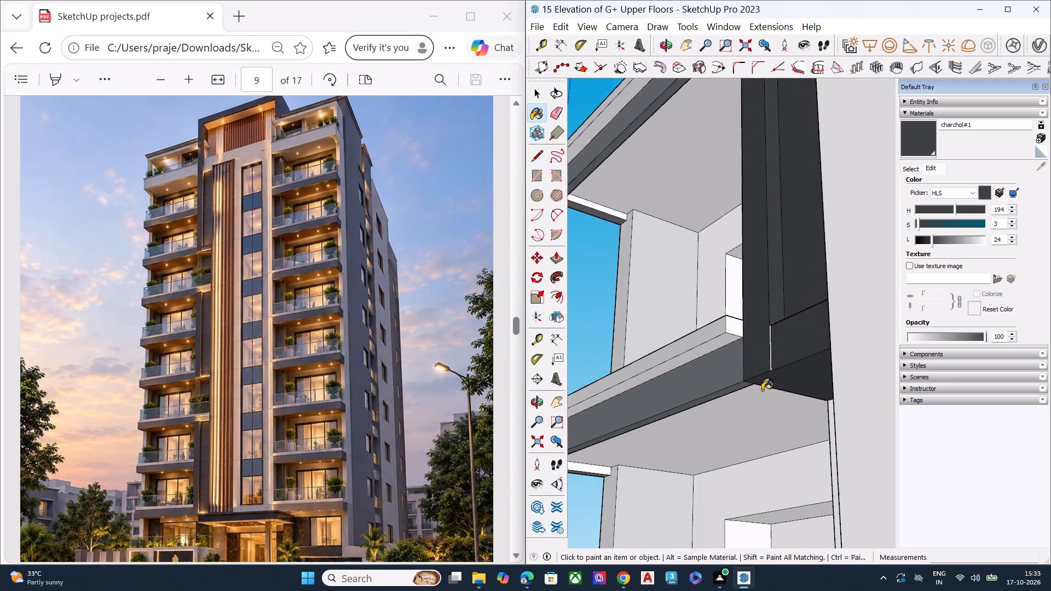
scroll(762, 390, "up", 9)
middle_click_drag(782, 352, 736, 359)
scroll(736, 359, "up", 8)
left_click(770, 300)
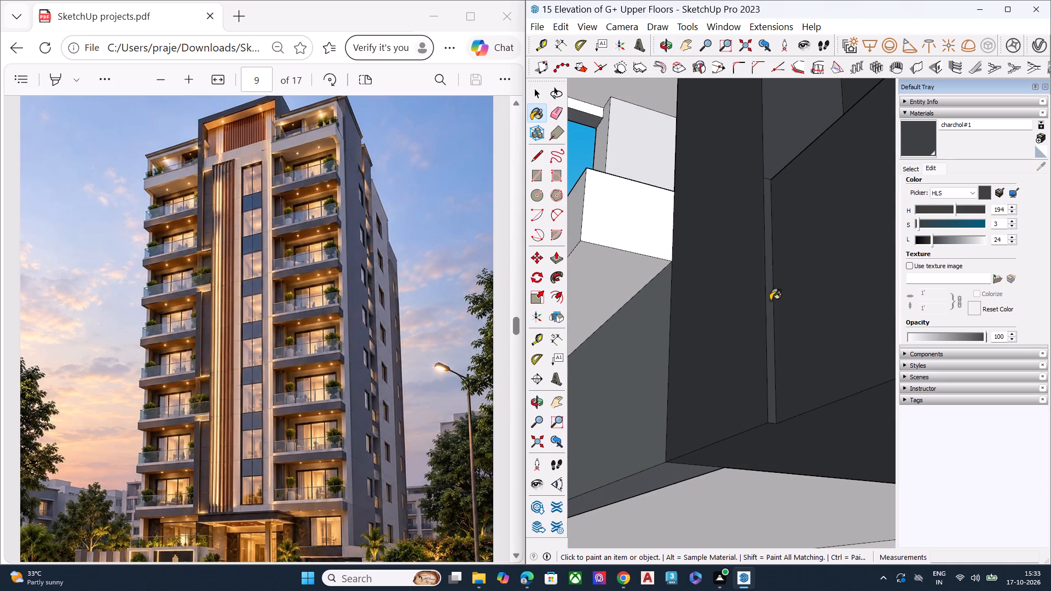
scroll(766, 241, "up", 1)
scroll(764, 237, "down", 14)
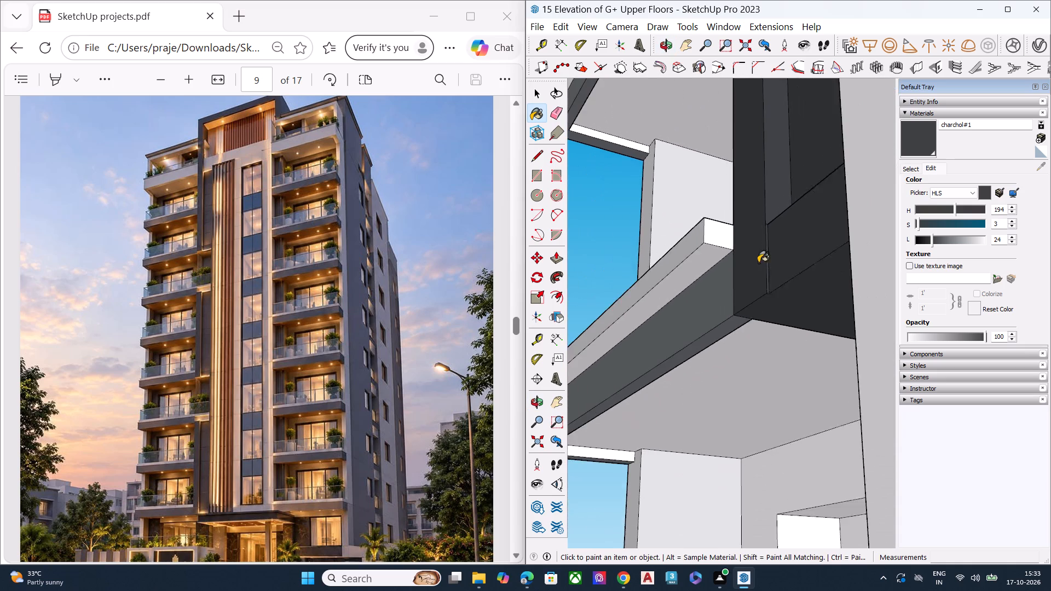
Paint the pier segment beneath the left bay's third balcony slab with charchol#1, including its front, side, recess and top soffit.
scroll(758, 263, "down", 1)
scroll(662, 286, "down", 11)
scroll(733, 307, "up", 1)
scroll(734, 307, "down", 2)
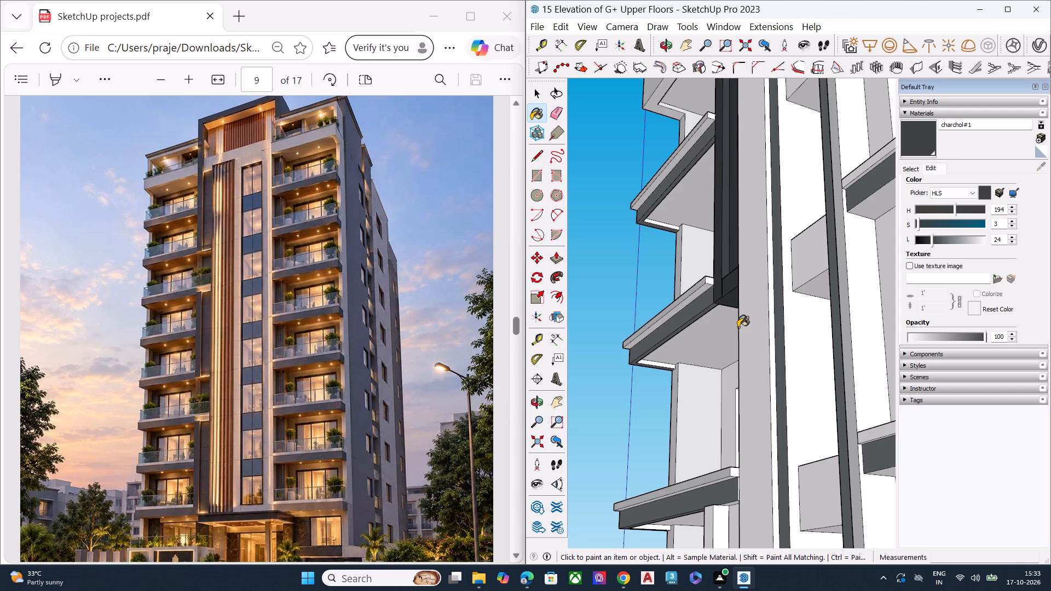
scroll(743, 306, "down", 7)
middle_click_drag(724, 380, 752, 401)
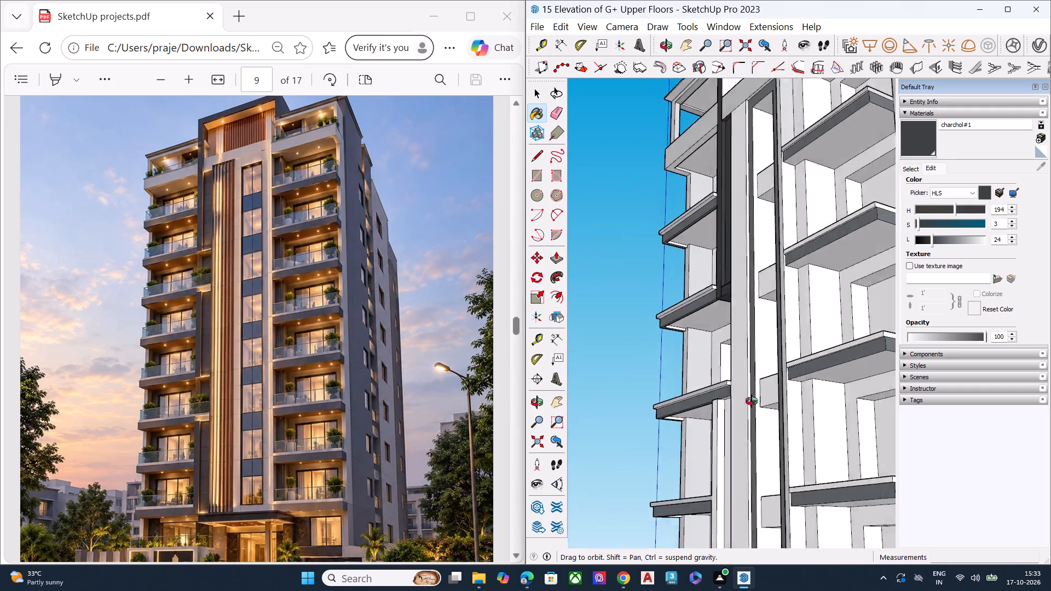
middle_click_drag(752, 401, 781, 436)
scroll(752, 462, "up", 8)
left_click(690, 381)
left_click(703, 380)
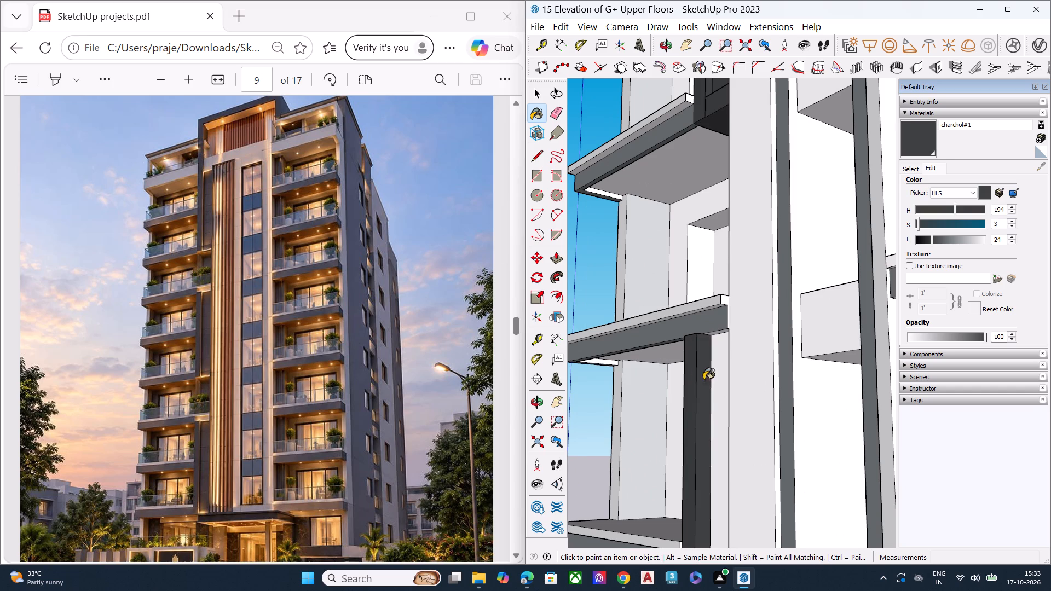
left_click(715, 381)
middle_click_drag(716, 350, 725, 257)
scroll(724, 259, "up", 4)
scroll(725, 257, "down", 1)
scroll(725, 257, "up", 4)
left_click(721, 324)
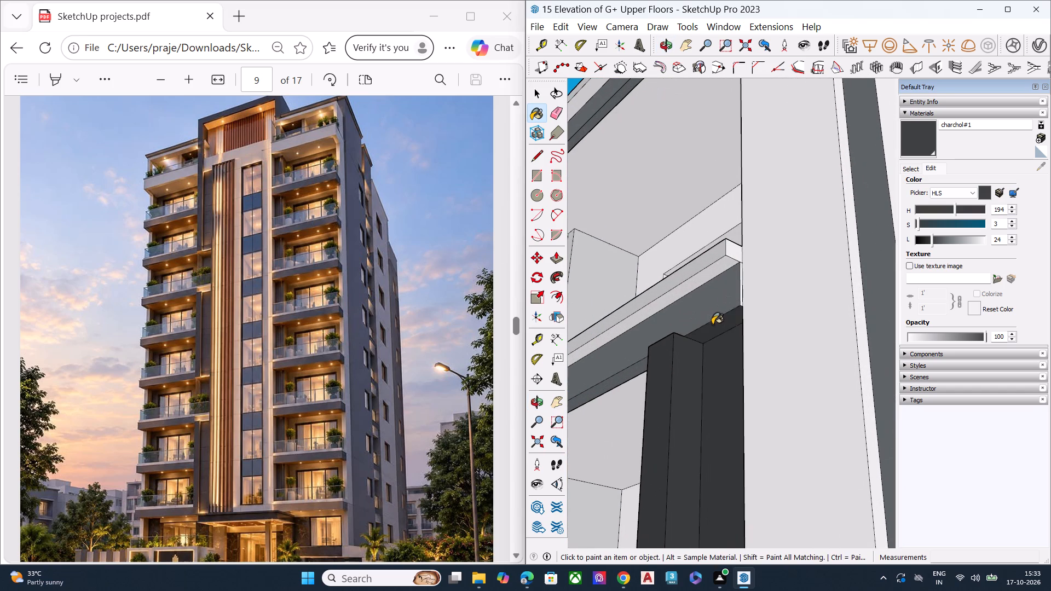
scroll(707, 325, "down", 2)
scroll(707, 325, "up", 1)
scroll(707, 325, "down", 20)
scroll(707, 325, "down", 7)
Paint the front, side, underside and top of the block at that pier segment's lower end with charchol#1.
middle_click_drag(704, 403, 714, 466)
scroll(714, 466, "up", 2)
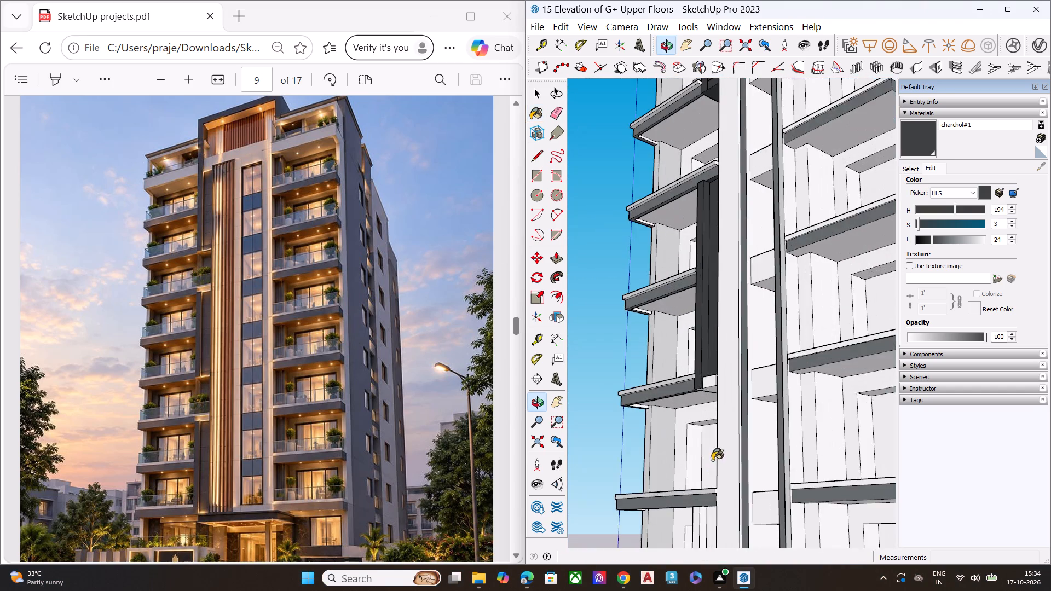
scroll(712, 460, "up", 6)
scroll(698, 368, "down", 1)
scroll(698, 368, "up", 1)
scroll(698, 368, "down", 1)
scroll(698, 368, "up", 15)
left_click(713, 377)
middle_click_drag(731, 392, 695, 386)
scroll(695, 386, "up", 9)
left_click(764, 352)
middle_click_drag(729, 409, 740, 323)
scroll(742, 314, "up", 1)
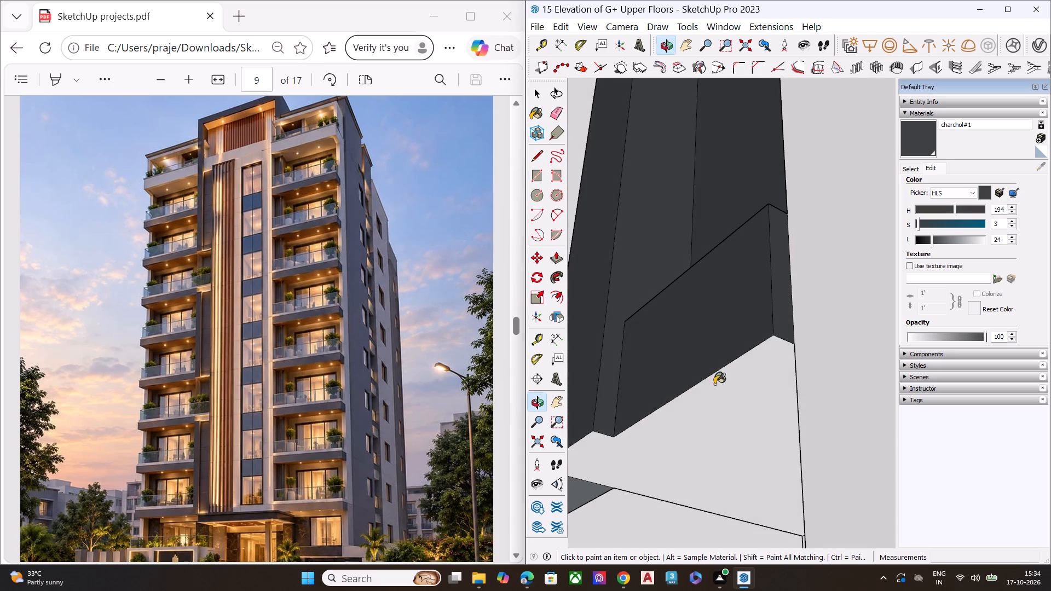
left_click(714, 384)
scroll(748, 380, "down", 7)
middle_click_drag(721, 337, 741, 590)
scroll(735, 424, "up", 1)
left_click(740, 332)
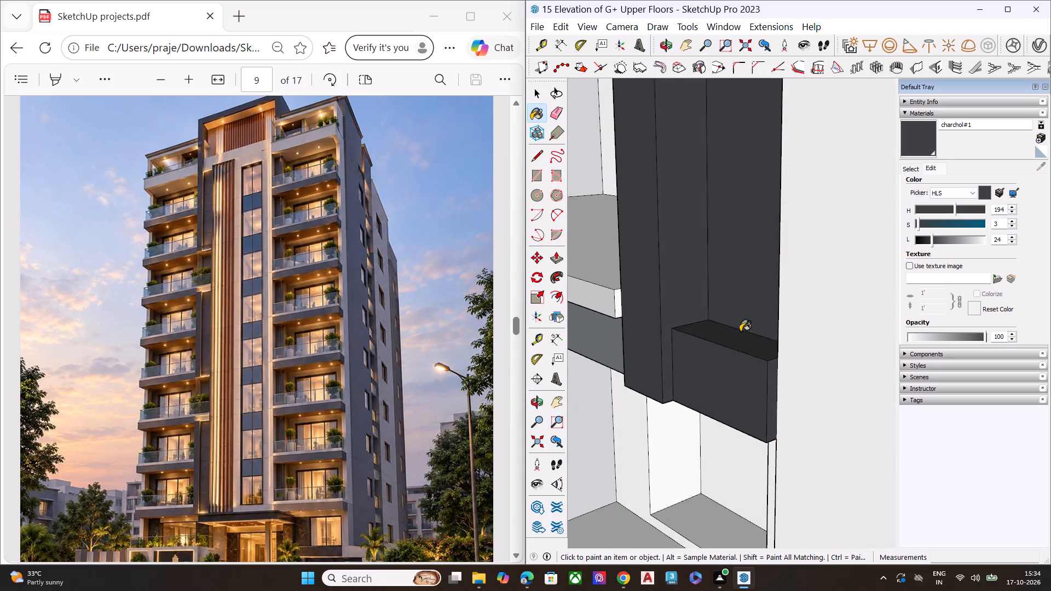
Paint the lower pier segment beside the left bay's balconies with charchol#1, covering its front, side and recessed faces and top soffit.
scroll(706, 322, "down", 17)
scroll(732, 240, "down", 2)
scroll(732, 240, "up", 1)
scroll(732, 240, "down", 3)
scroll(732, 240, "up", 1)
scroll(732, 240, "down", 1)
scroll(711, 412, "up", 5)
scroll(711, 414, "down", 2)
scroll(717, 410, "up", 3)
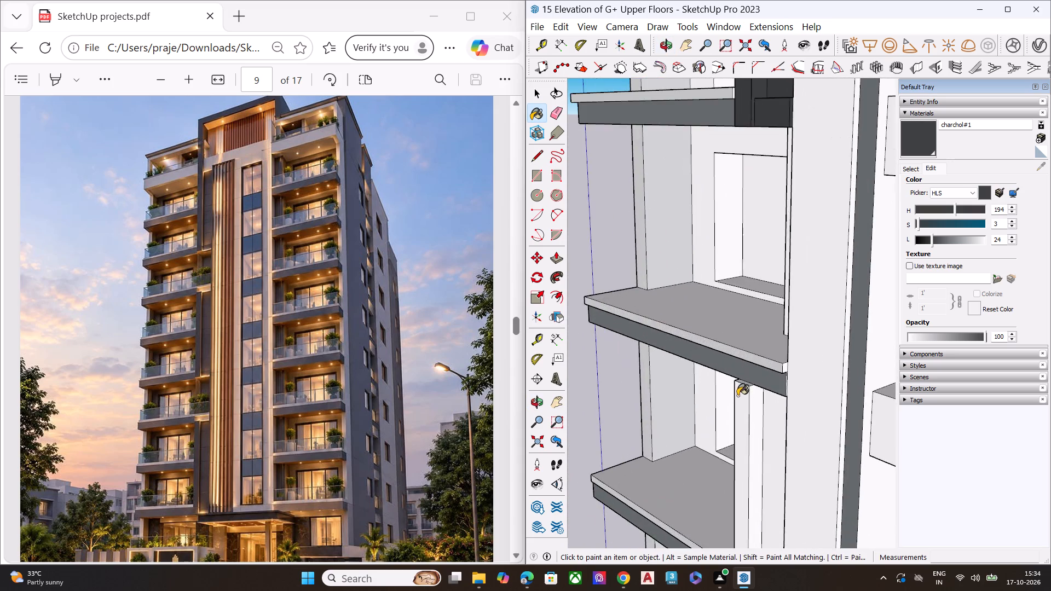
scroll(749, 410, "up", 4)
scroll(748, 410, "down", 5)
scroll(744, 407, "up", 3)
left_click(743, 401)
scroll(742, 377, "up", 2)
scroll(742, 376, "down", 2)
scroll(742, 376, "up", 5)
left_click(747, 368)
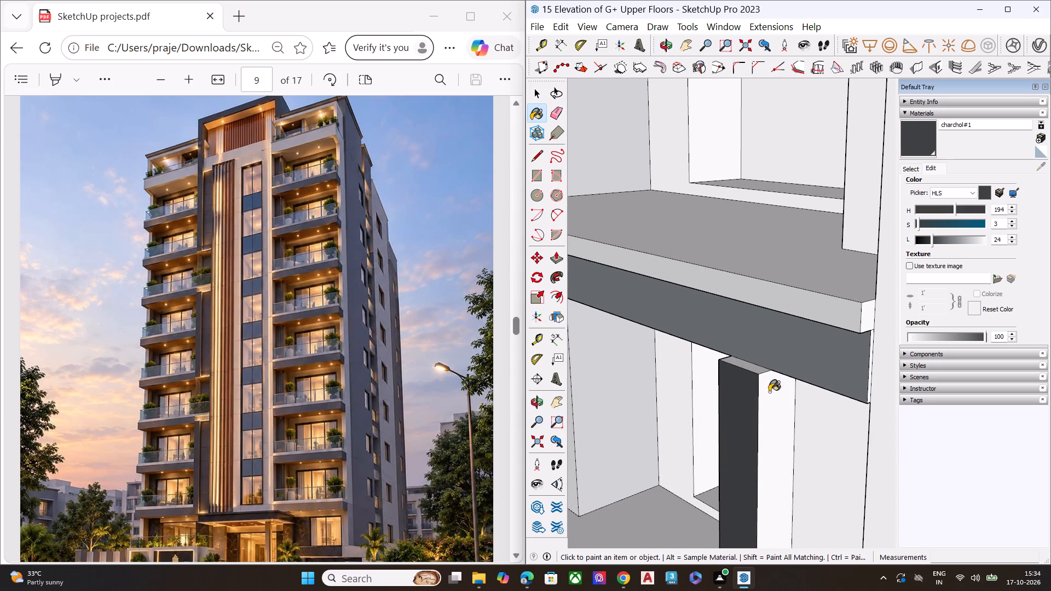
left_click(770, 397)
middle_click_drag(779, 421, 813, 312)
left_click(834, 414)
middle_click_drag(834, 397, 780, 253)
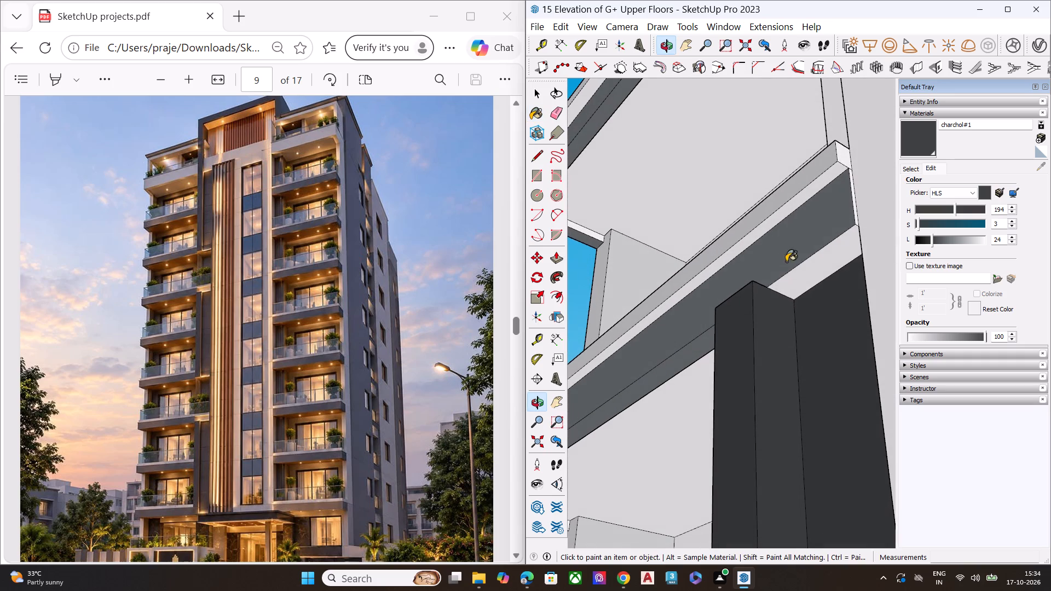
left_click(802, 279)
Examine the charcoal piers beside the left balconies up close, down to the base and across the whole tower.
scroll(737, 282, "down", 4)
scroll(746, 287, "up", 1)
scroll(750, 288, "down", 10)
scroll(761, 310, "up", 1)
scroll(766, 281, "down", 2)
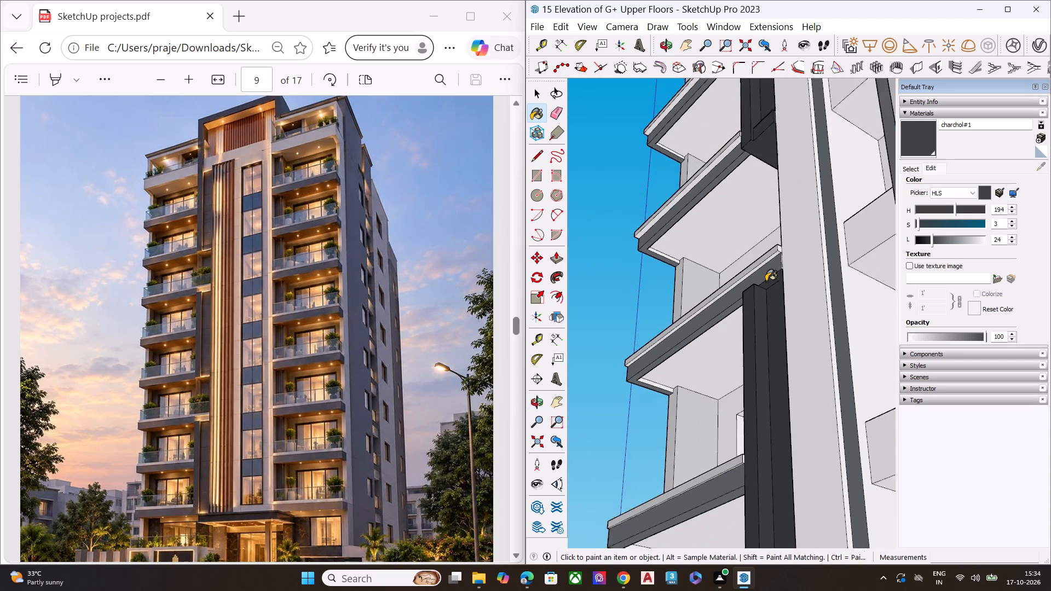
scroll(766, 281, "down", 15)
middle_click_drag(773, 389, 795, 513)
scroll(795, 513, "up", 9)
scroll(766, 380, "up", 1)
scroll(766, 380, "down", 2)
scroll(766, 380, "up", 4)
middle_click_drag(779, 354, 794, 552)
scroll(753, 511, "up", 1)
scroll(752, 497, "down", 7)
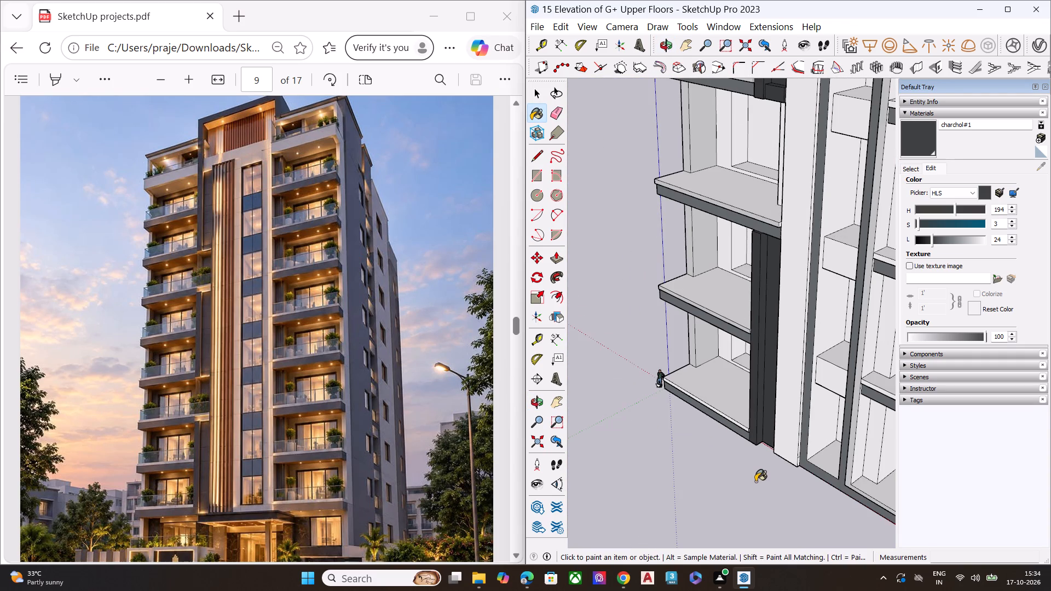
scroll(758, 473, "down", 8)
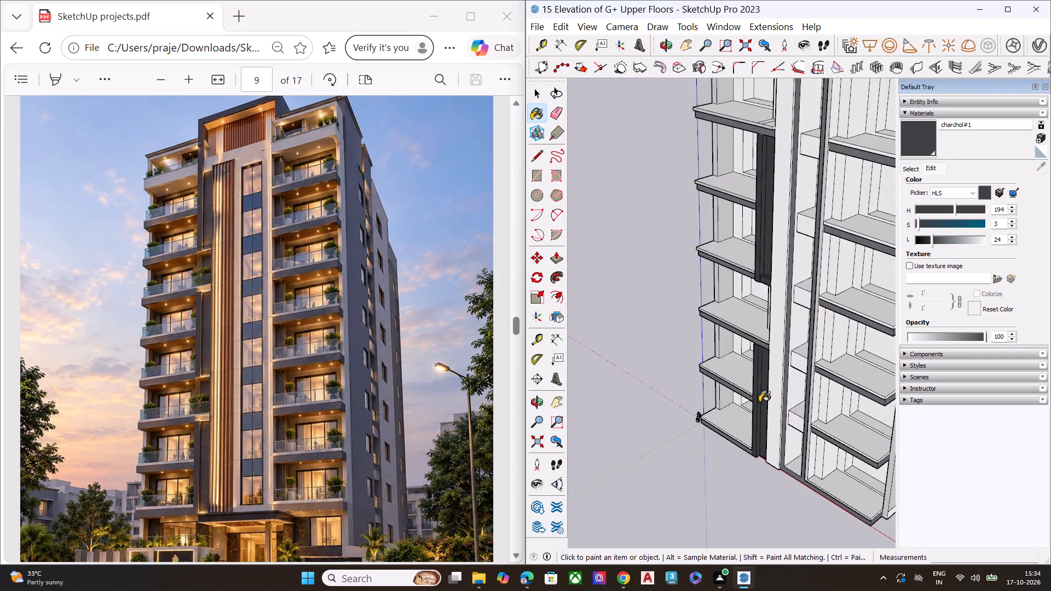
middle_click_drag(760, 397, 806, 317)
scroll(806, 316, "up", 3)
scroll(721, 426, "down", 2)
scroll(718, 434, "up", 1)
scroll(715, 439, "down", 7)
scroll(699, 386, "down", 7)
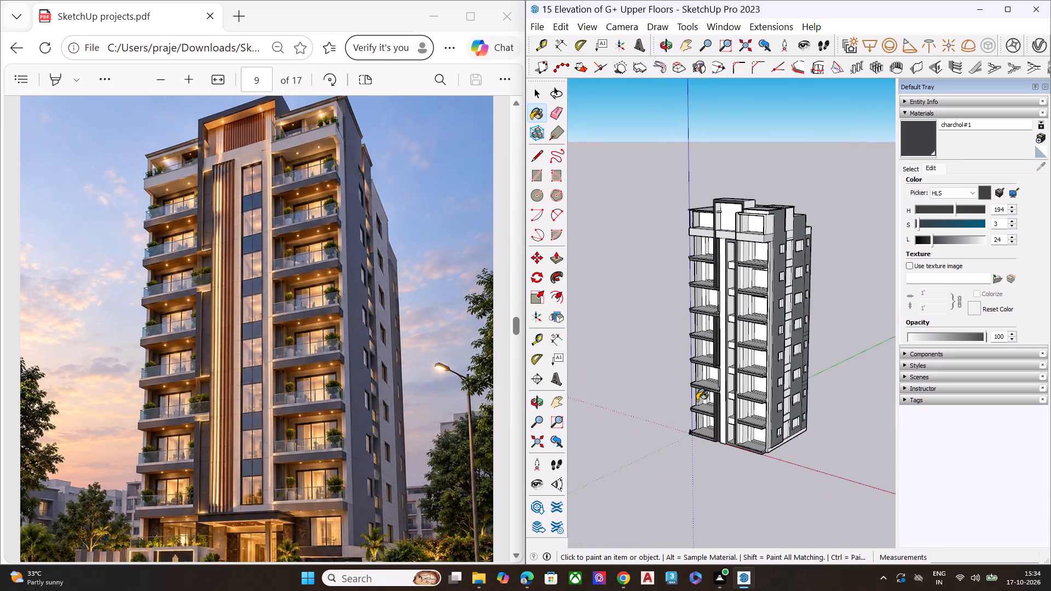
Paint the recessed inner pier's narrow and wide faces in the right bay with charchol#1 at terrace level and the first balcony below.
scroll(697, 399, "up", 1)
middle_click_drag(697, 397, 728, 311)
middle_click_drag(763, 199, 657, 229)
scroll(713, 175, "up", 9)
left_click(769, 188)
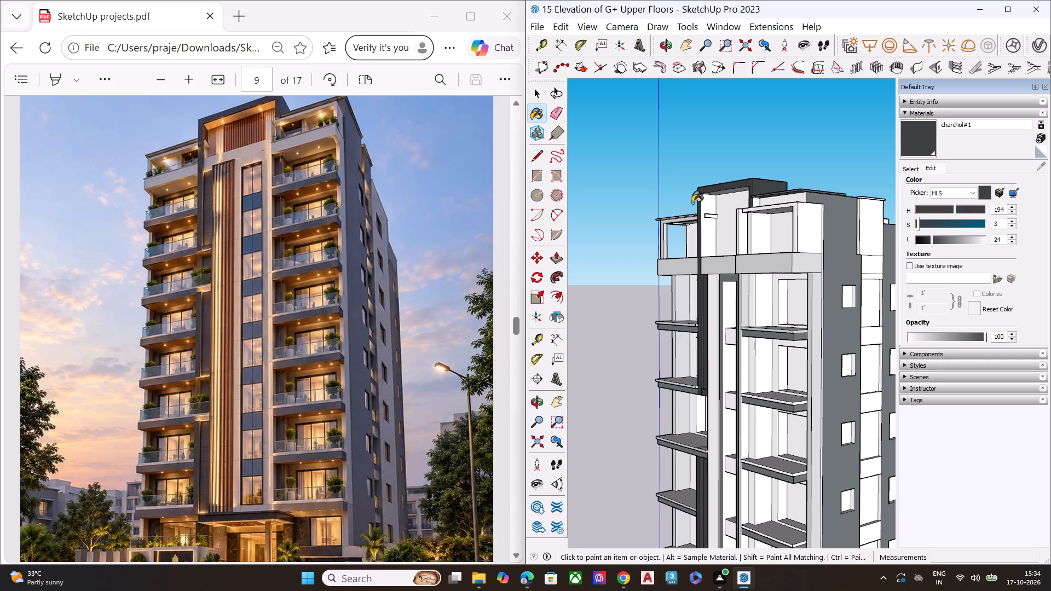
scroll(769, 232, "down", 3)
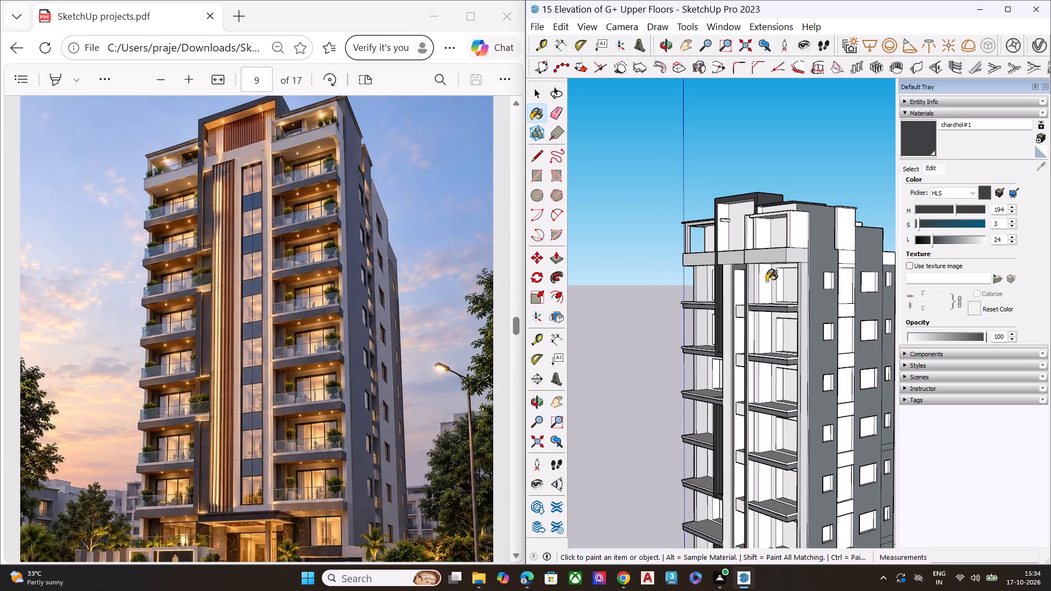
scroll(738, 266, "up", 7)
scroll(776, 196, "up", 4)
scroll(776, 196, "down", 1)
scroll(776, 196, "up", 3)
left_click(767, 200)
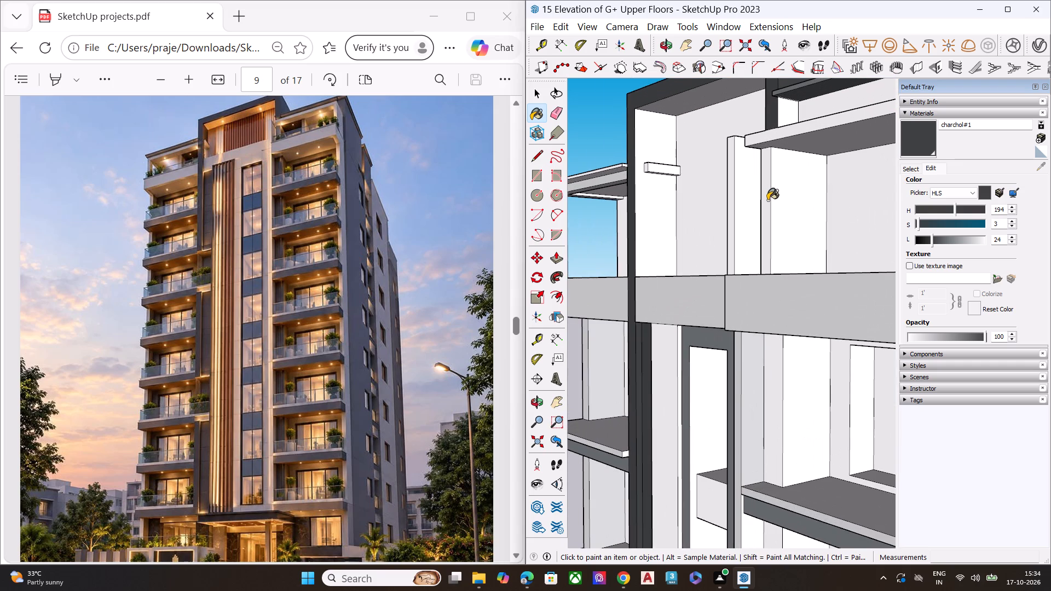
left_click(776, 200)
left_click(772, 372)
left_click(797, 377)
scroll(733, 232, "down", 7)
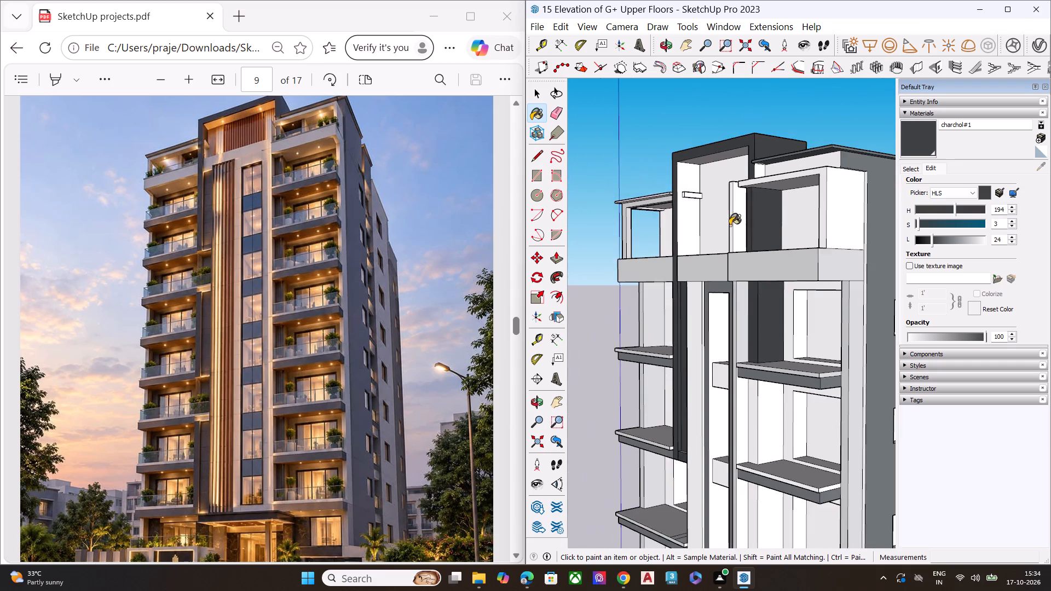
Paint the right bay's recessed inner pier faces with charchol#1 at the second and third balcony levels below the band.
scroll(745, 372, "up", 1)
scroll(745, 380, "down", 1)
scroll(745, 381, "up", 1)
scroll(745, 383, "down", 1)
scroll(745, 384, "up", 7)
left_click(757, 420)
left_click(786, 418)
scroll(709, 243, "down", 5)
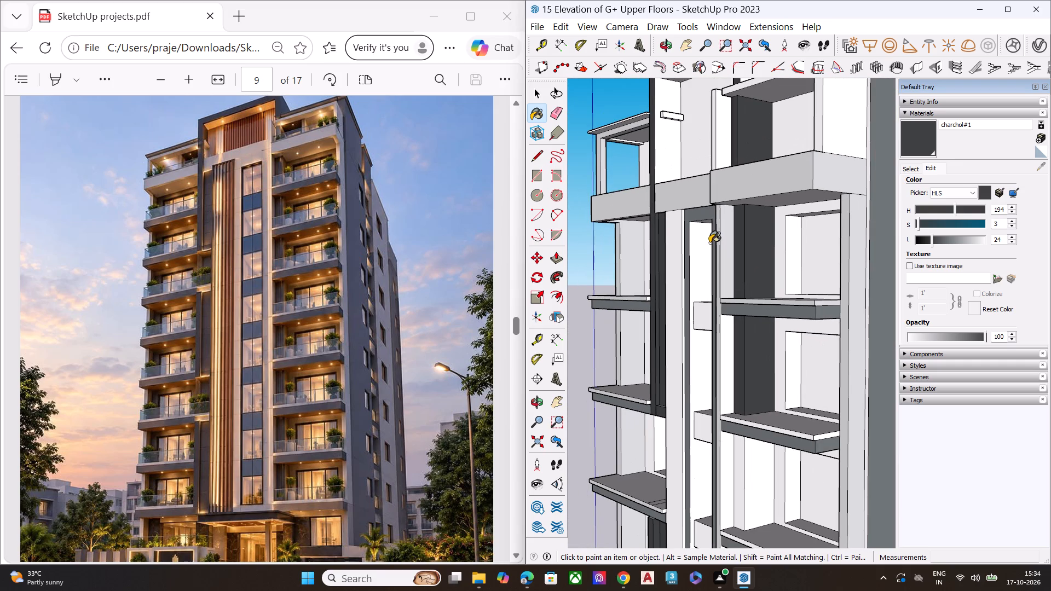
scroll(679, 190, "down", 9)
scroll(704, 370, "up", 3)
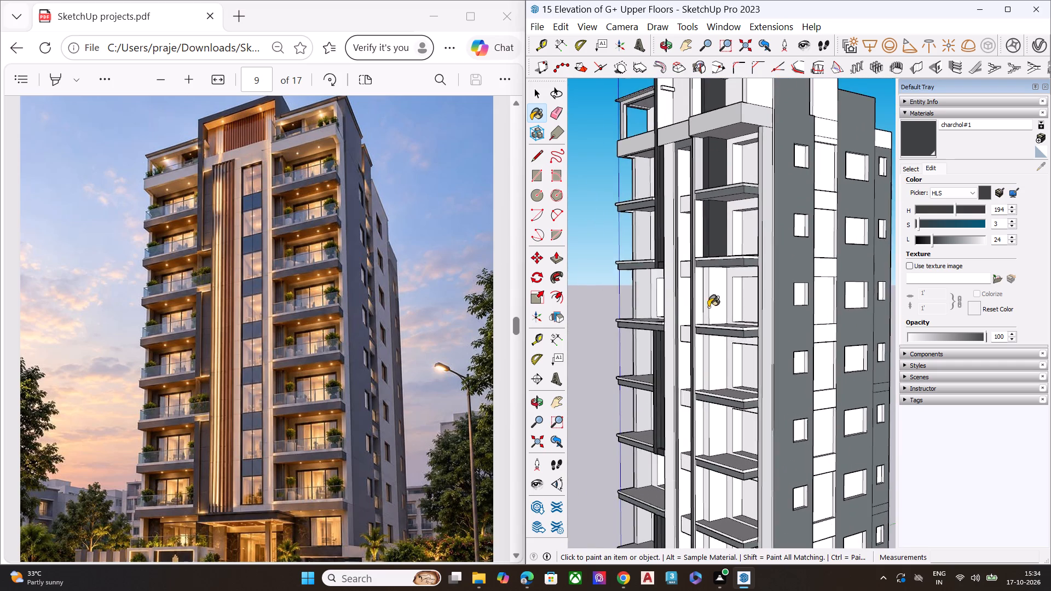
scroll(705, 295, "up", 7)
left_click(705, 295)
left_click(719, 290)
scroll(684, 185, "down", 2)
scroll(684, 185, "up", 1)
scroll(684, 185, "down", 3)
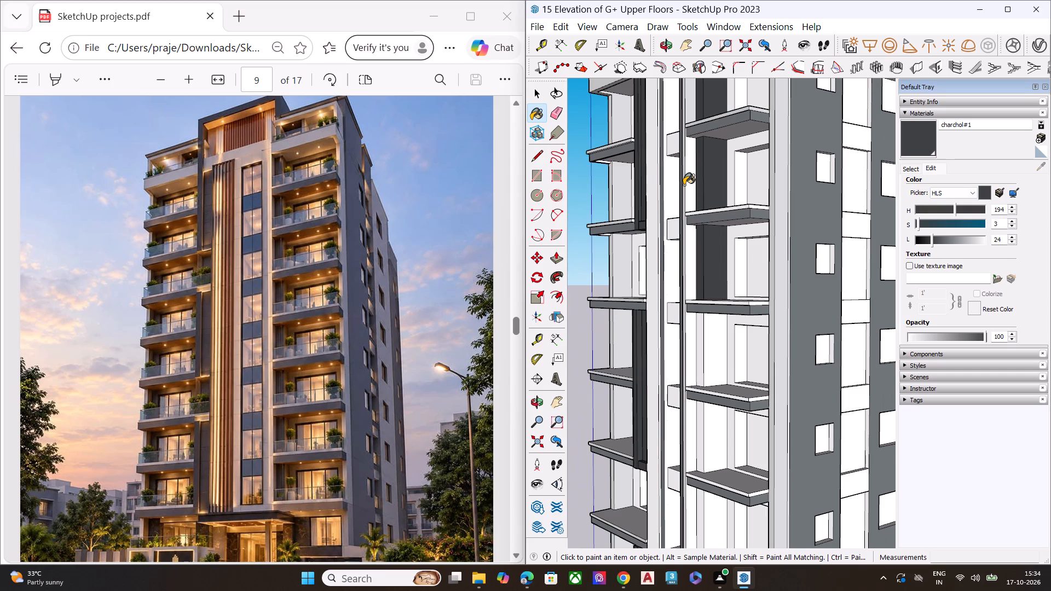
Paint the right bay's recessed inner pier faces with charchol#1 at the fourth and fifth balcony levels below the band.
scroll(684, 185, "down", 4)
scroll(685, 266, "up", 4)
scroll(703, 295, "down", 1)
scroll(703, 297, "up", 2)
left_click(697, 308)
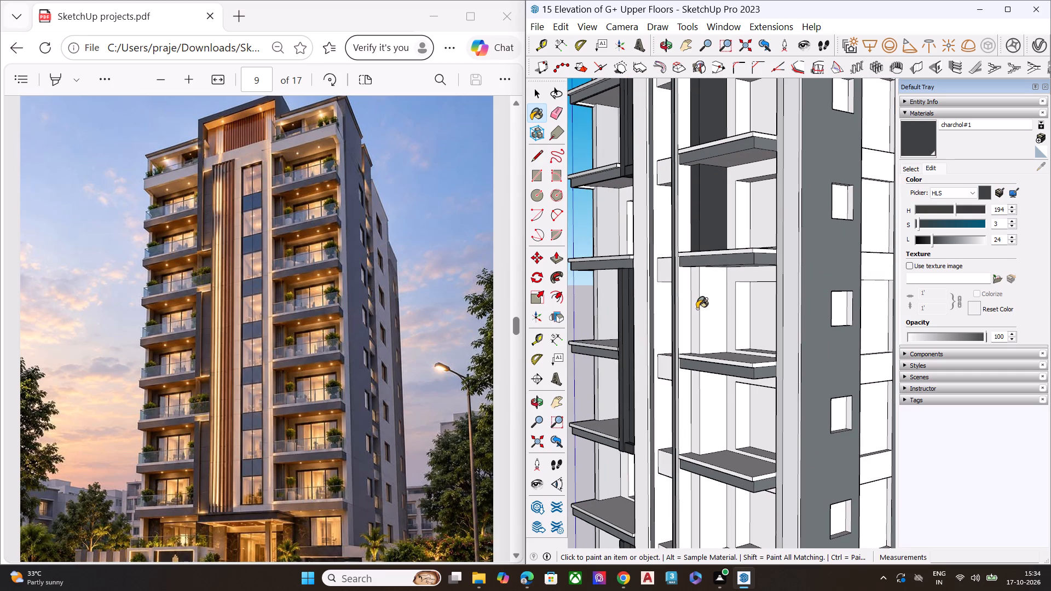
left_click(708, 305)
scroll(695, 275, "down", 4)
scroll(692, 376, "up", 6)
left_click(697, 372)
left_click(727, 360)
scroll(669, 239, "down", 4)
scroll(668, 236, "up", 1)
scroll(668, 233, "down", 2)
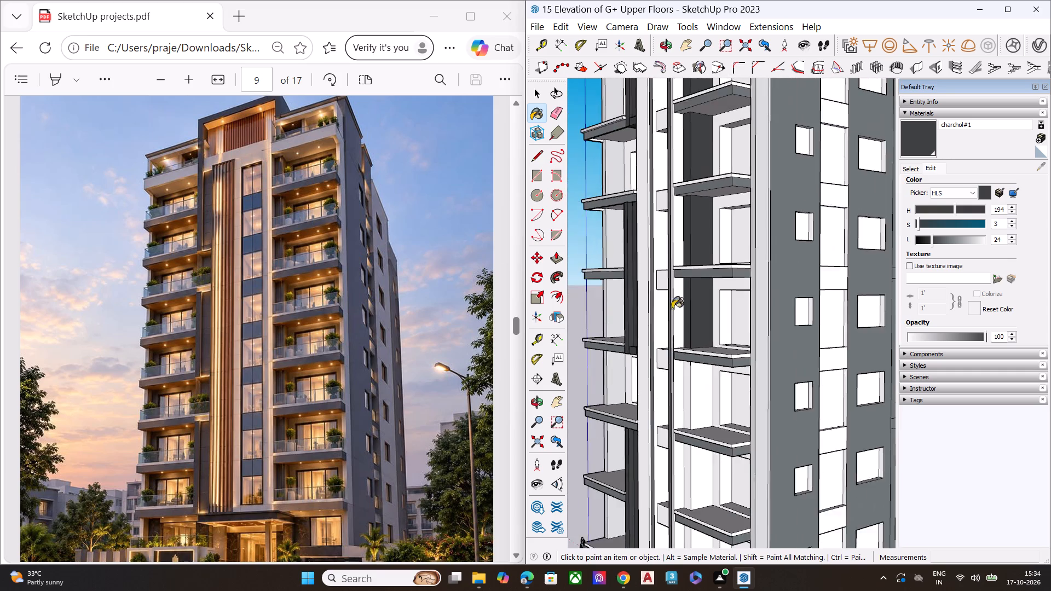
Paint the right bay's recessed inner pier faces with charchol#1 on the remaining lower levels down to the base.
scroll(673, 381, "up", 7)
left_click(694, 397)
left_click(723, 385)
scroll(645, 222, "down", 8)
scroll(655, 381, "up", 10)
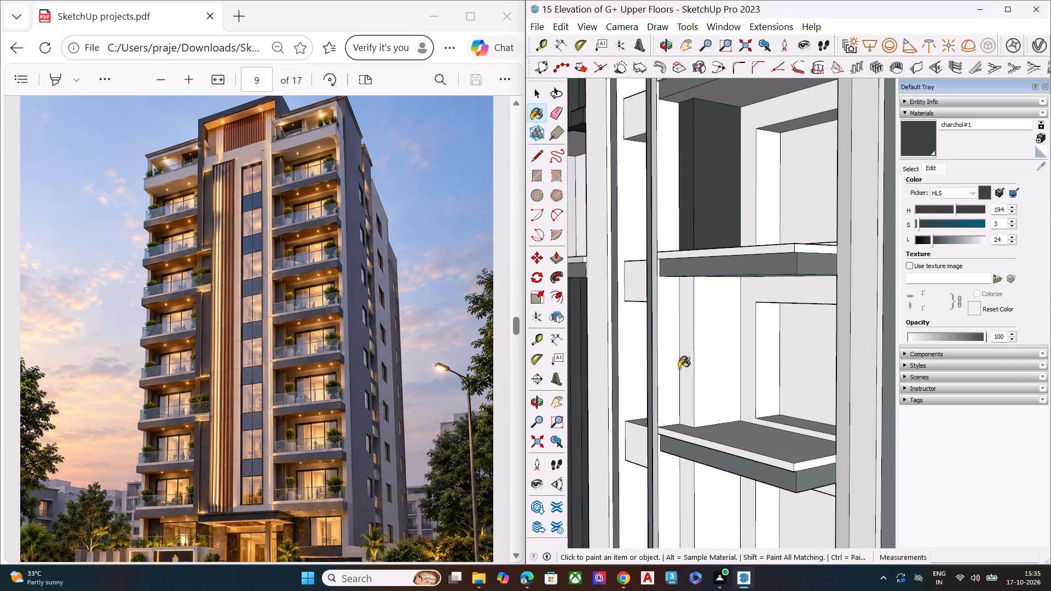
left_click(688, 359)
left_click(709, 353)
scroll(681, 273, "down", 5)
scroll(680, 396, "up", 1)
scroll(680, 426, "down", 1)
scroll(680, 431, "up", 7)
left_click(689, 430)
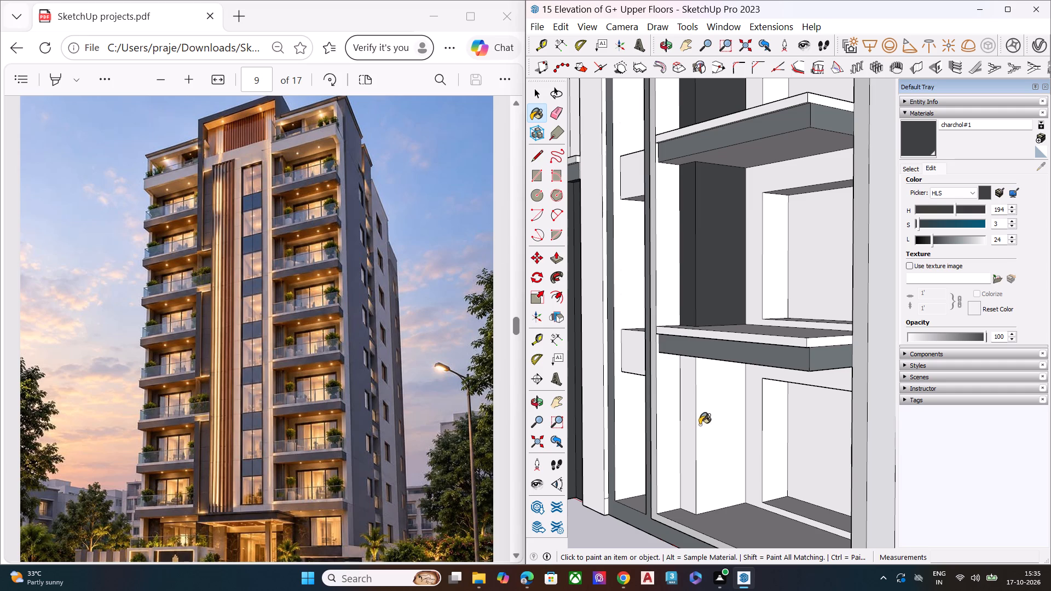
left_click(708, 419)
left_click(691, 420)
scroll(659, 294, "down", 3)
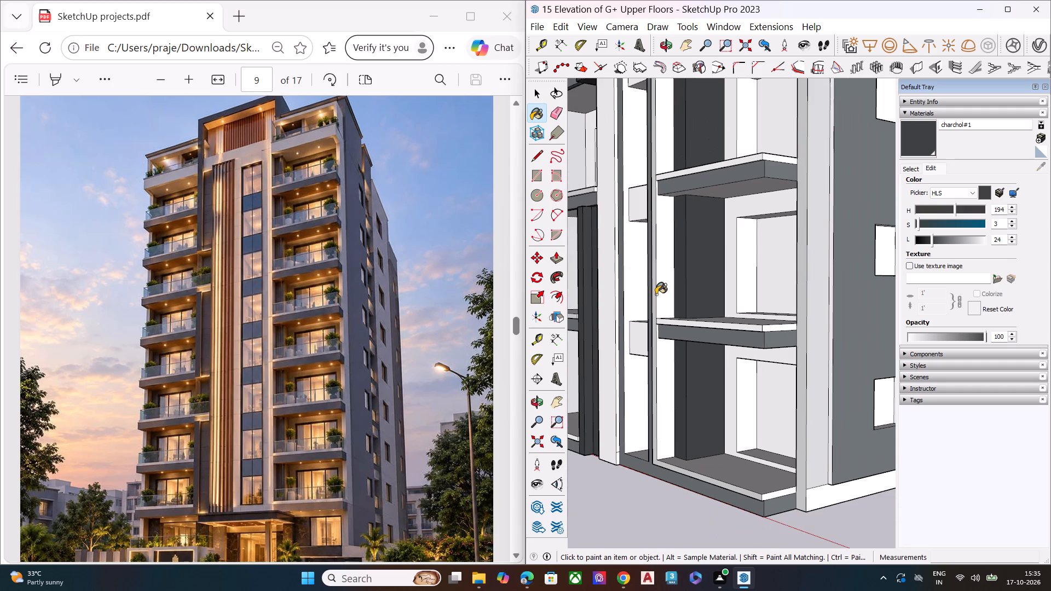
Select lite charchole#1 in the V-Ray Asset Editor and open its diffuse colour for editing.
scroll(675, 299, "down", 2)
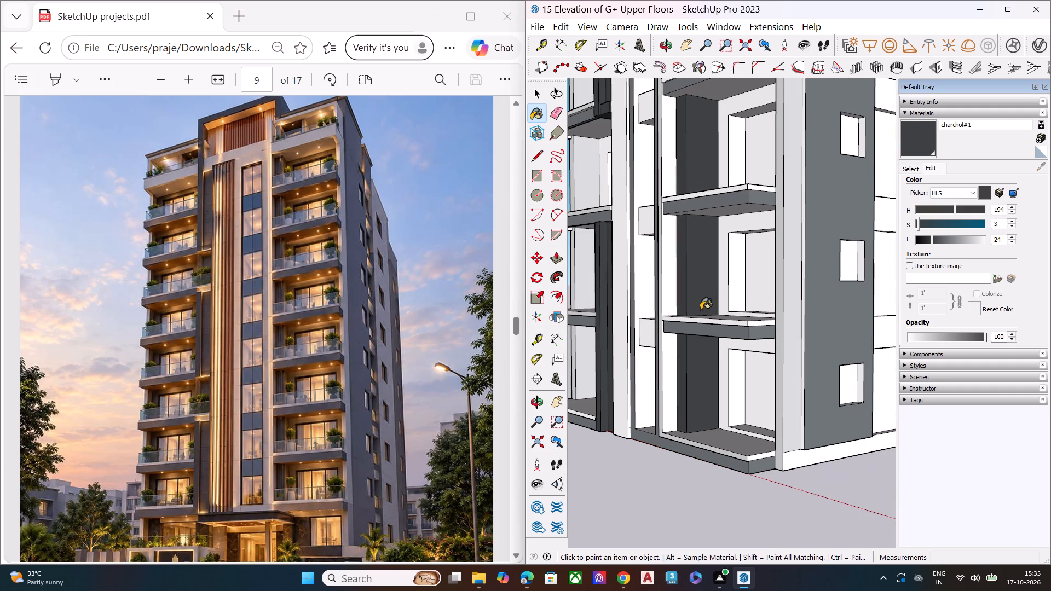
scroll(701, 302, "down", 7)
middle_click_drag(707, 339, 758, 308)
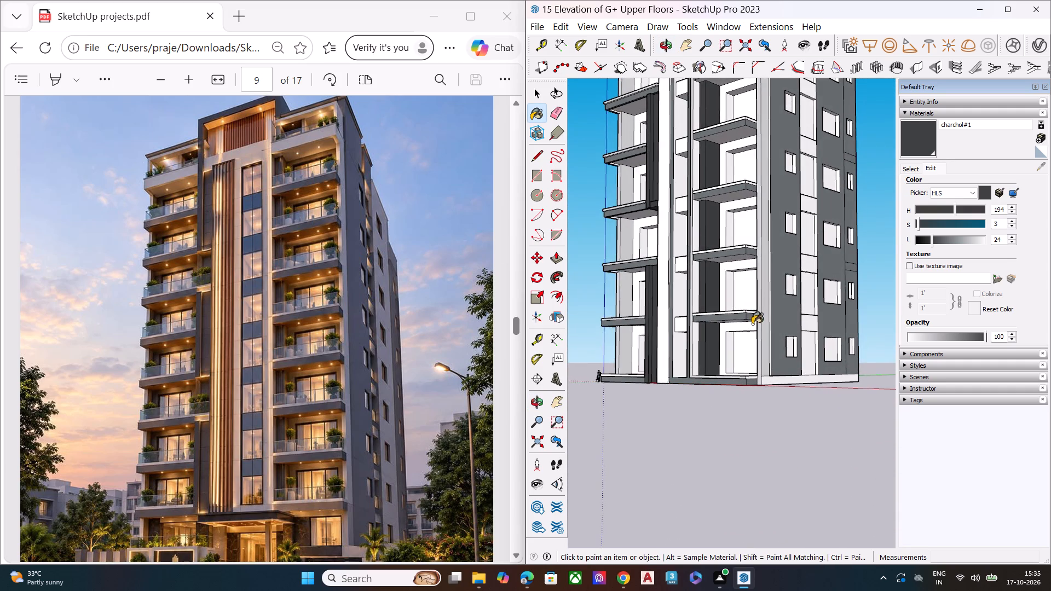
scroll(732, 361, "down", 7)
scroll(696, 209, "up", 5)
scroll(709, 196, "down", 5)
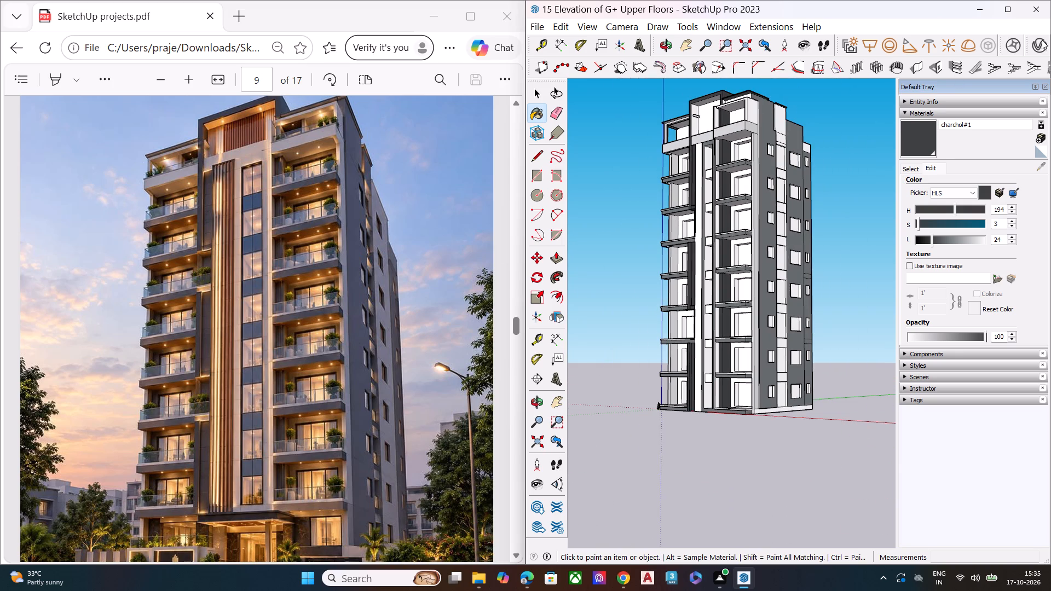
left_click(1042, 40)
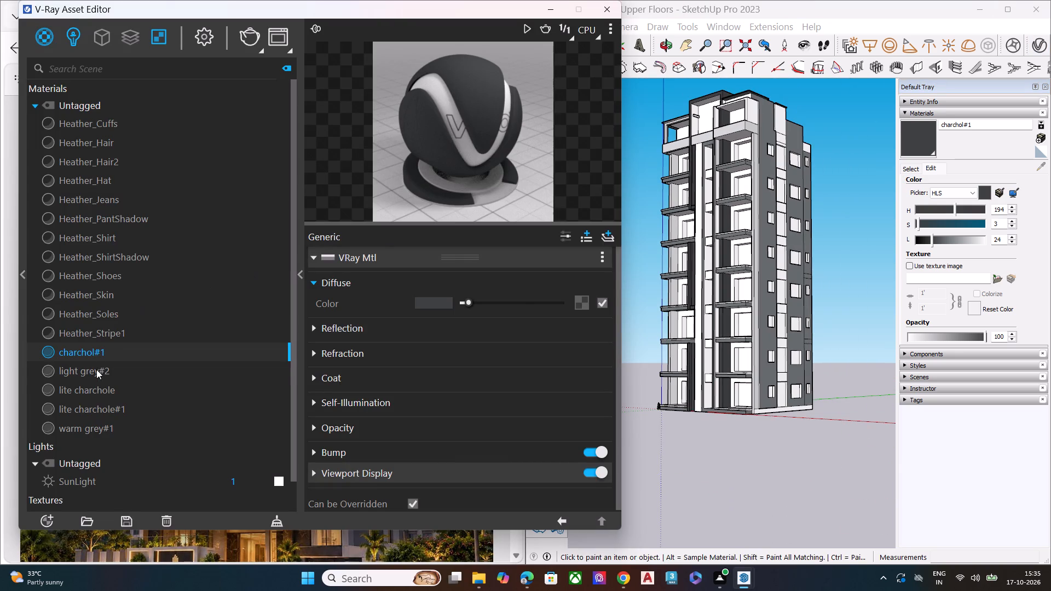
left_click(96, 369)
left_click(107, 390)
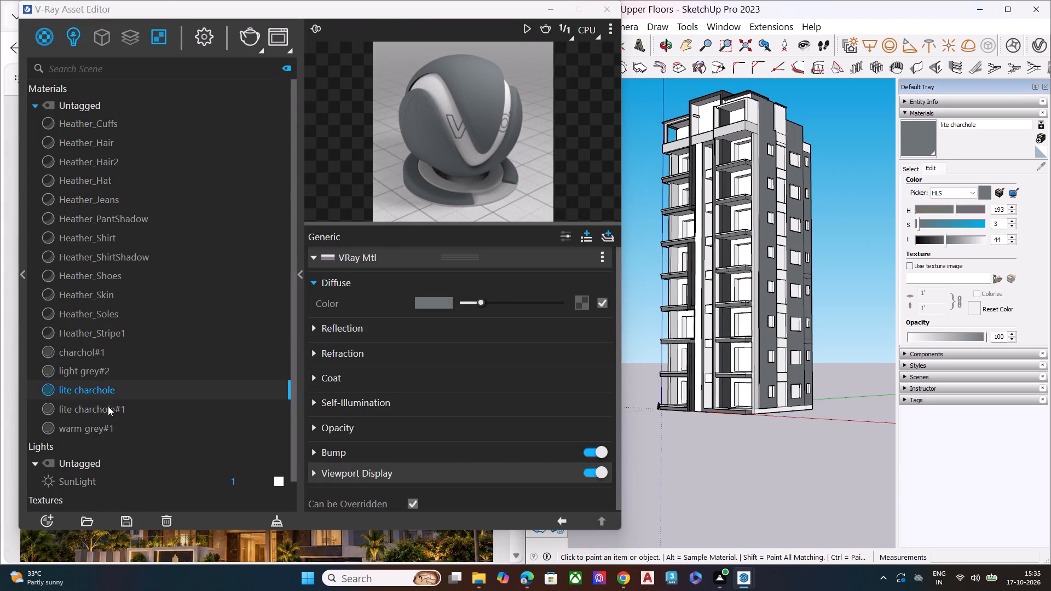
left_click(108, 406)
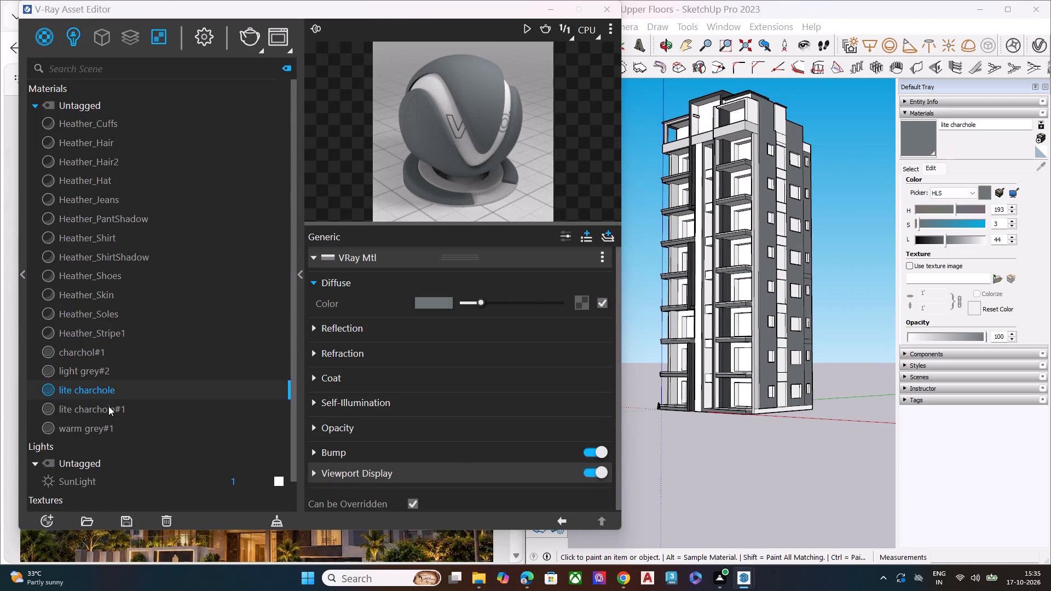
left_click(434, 304)
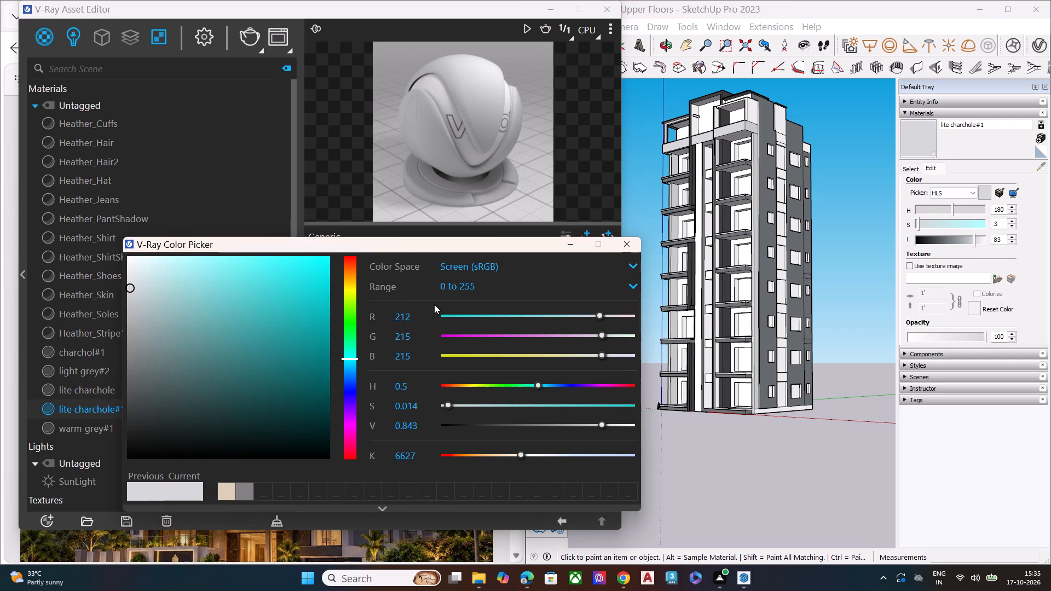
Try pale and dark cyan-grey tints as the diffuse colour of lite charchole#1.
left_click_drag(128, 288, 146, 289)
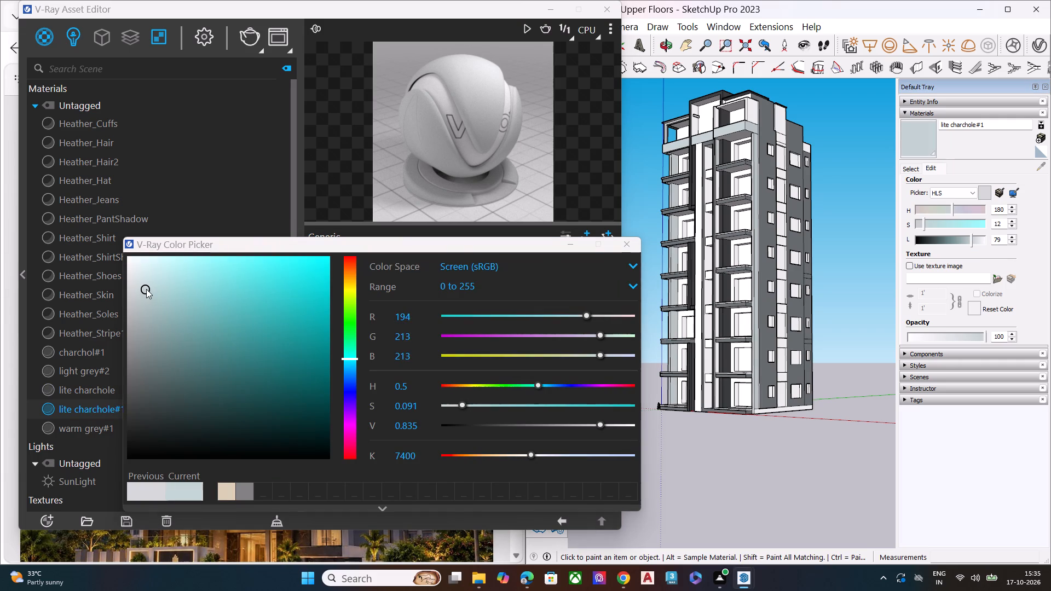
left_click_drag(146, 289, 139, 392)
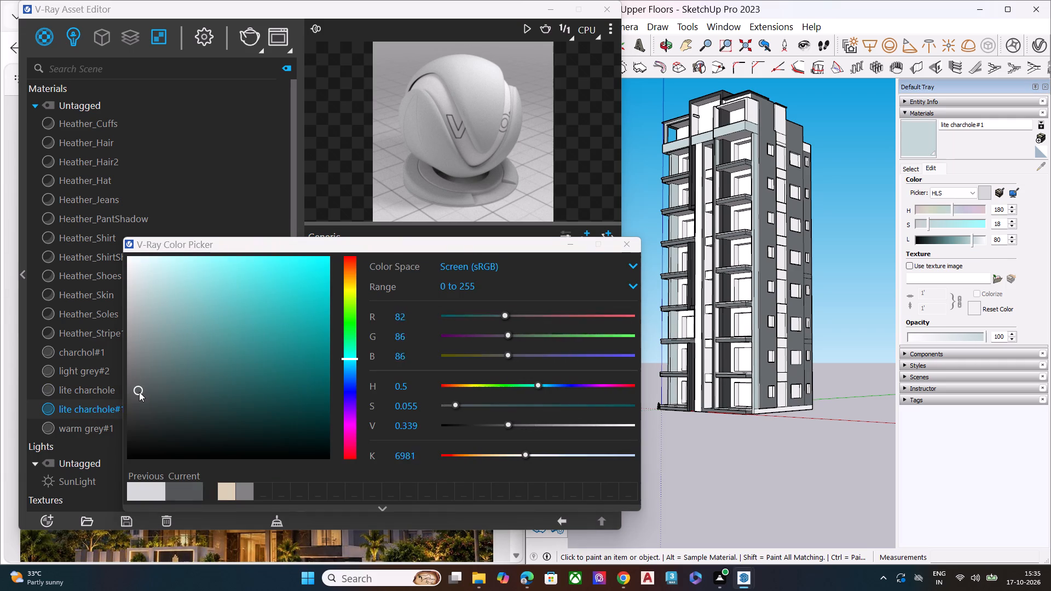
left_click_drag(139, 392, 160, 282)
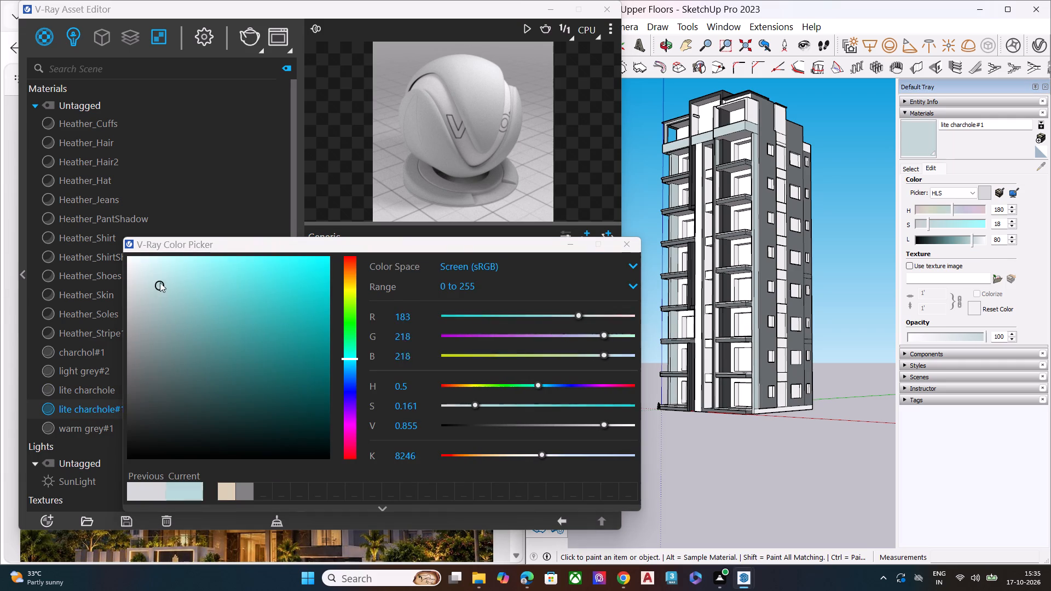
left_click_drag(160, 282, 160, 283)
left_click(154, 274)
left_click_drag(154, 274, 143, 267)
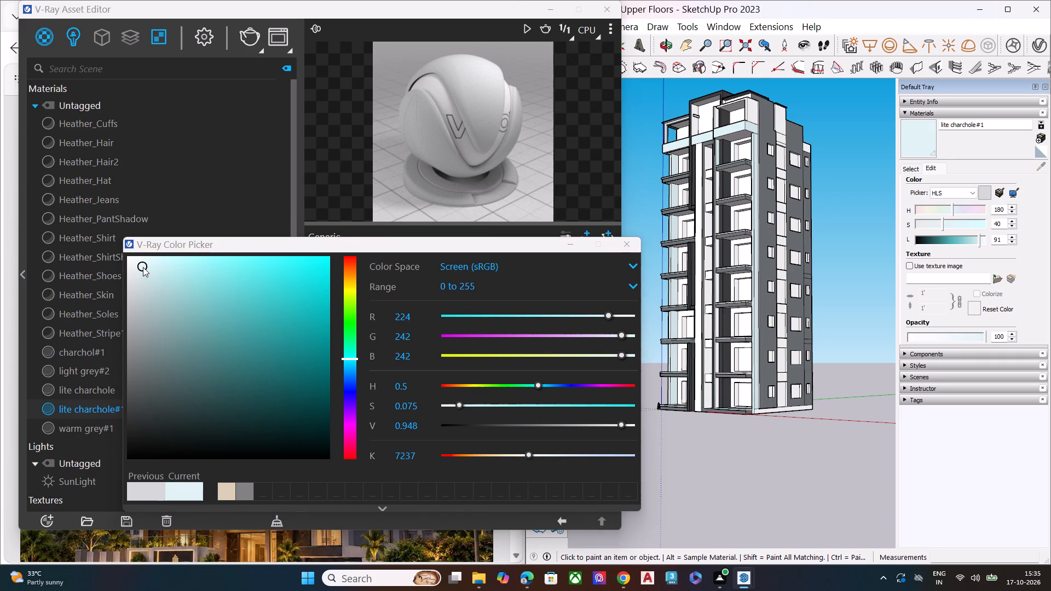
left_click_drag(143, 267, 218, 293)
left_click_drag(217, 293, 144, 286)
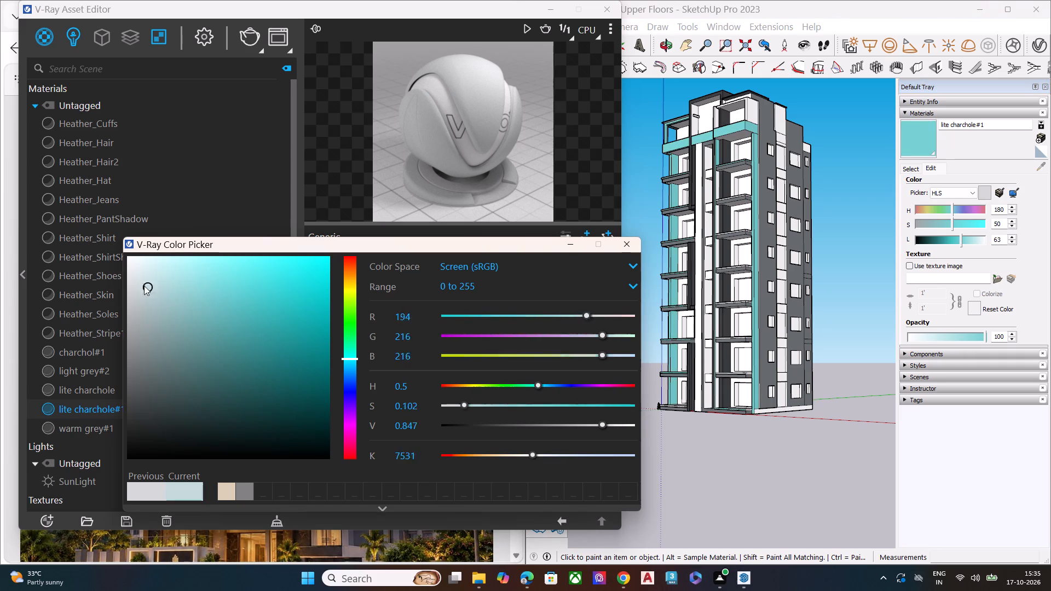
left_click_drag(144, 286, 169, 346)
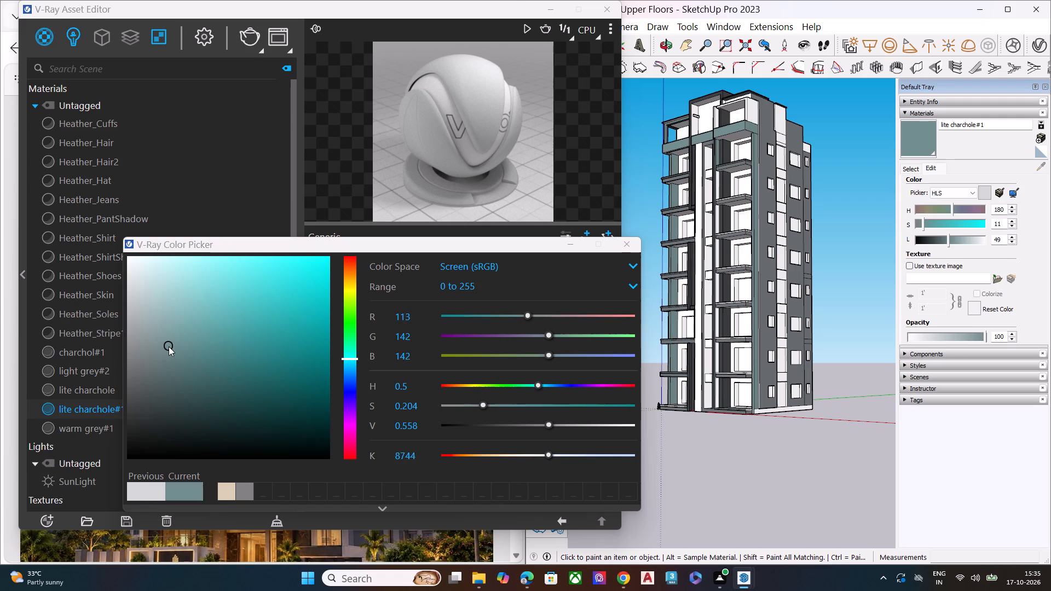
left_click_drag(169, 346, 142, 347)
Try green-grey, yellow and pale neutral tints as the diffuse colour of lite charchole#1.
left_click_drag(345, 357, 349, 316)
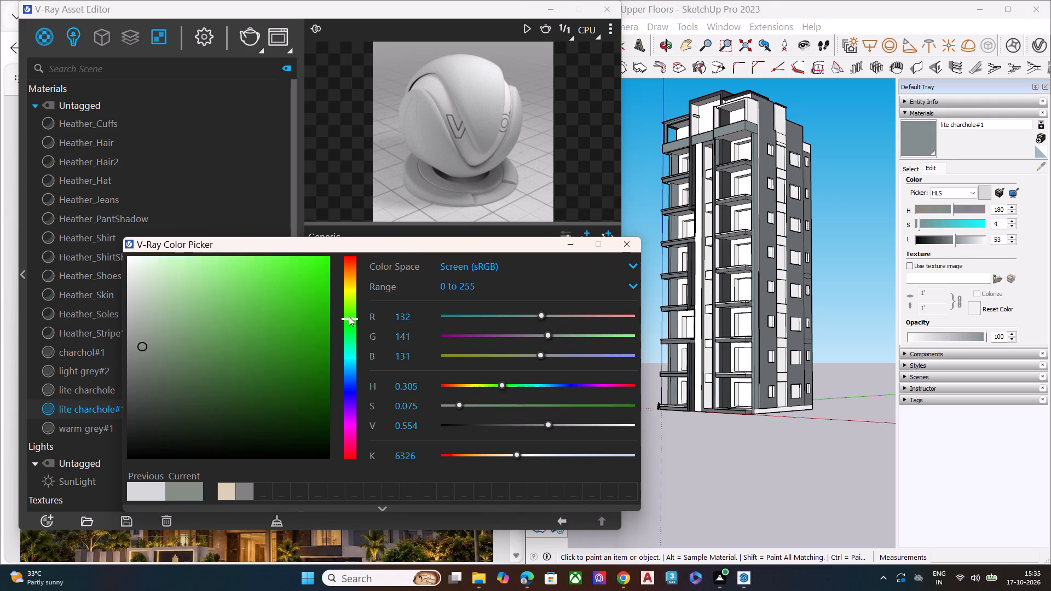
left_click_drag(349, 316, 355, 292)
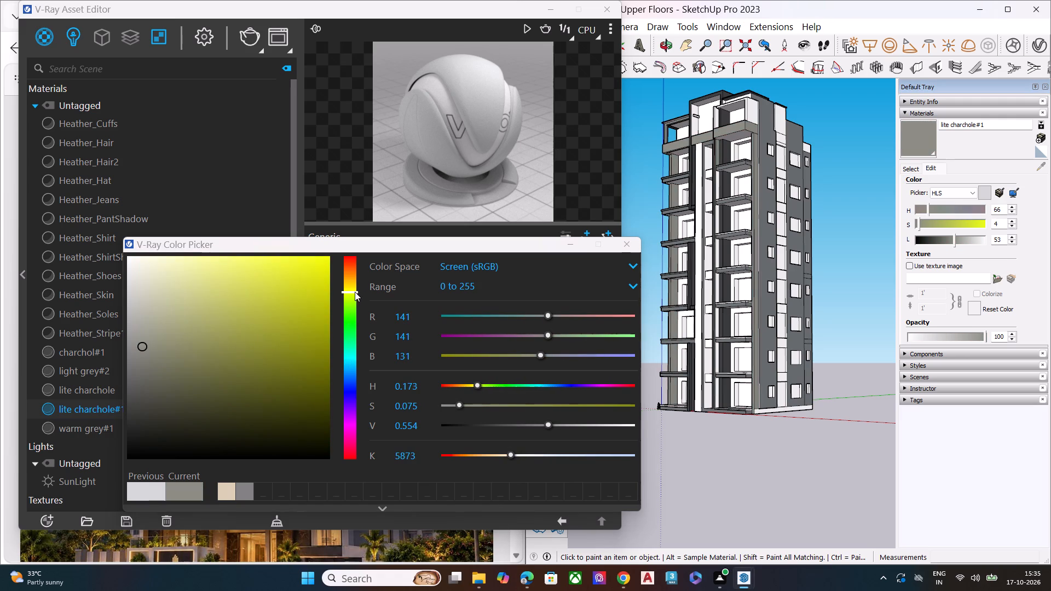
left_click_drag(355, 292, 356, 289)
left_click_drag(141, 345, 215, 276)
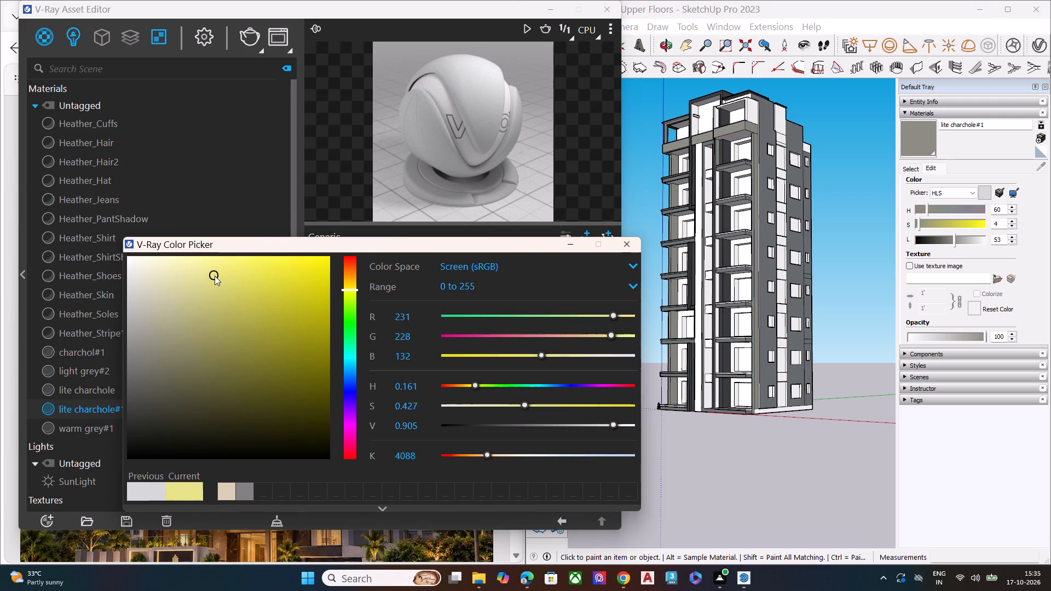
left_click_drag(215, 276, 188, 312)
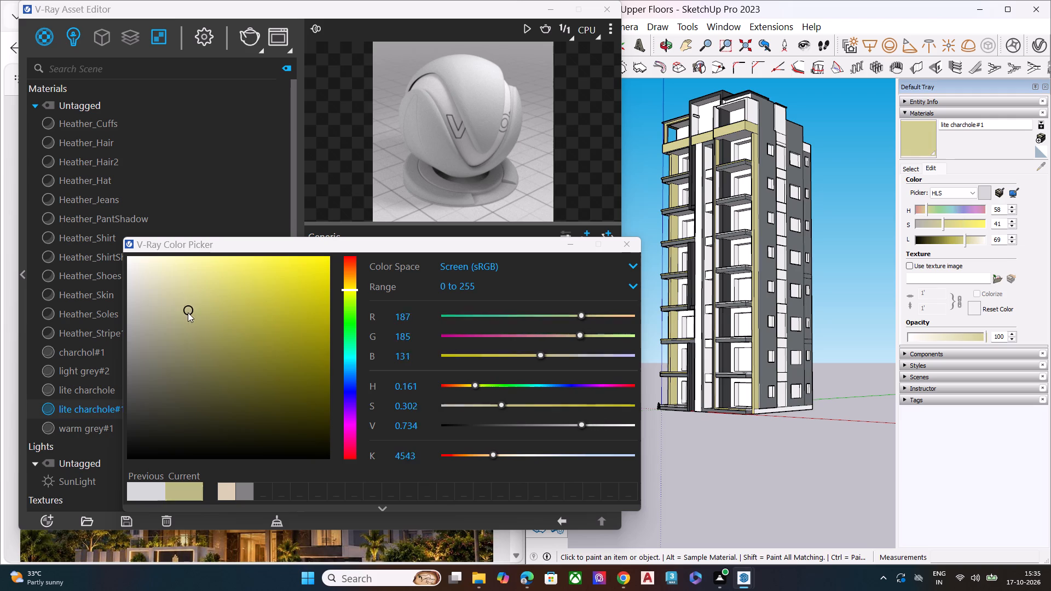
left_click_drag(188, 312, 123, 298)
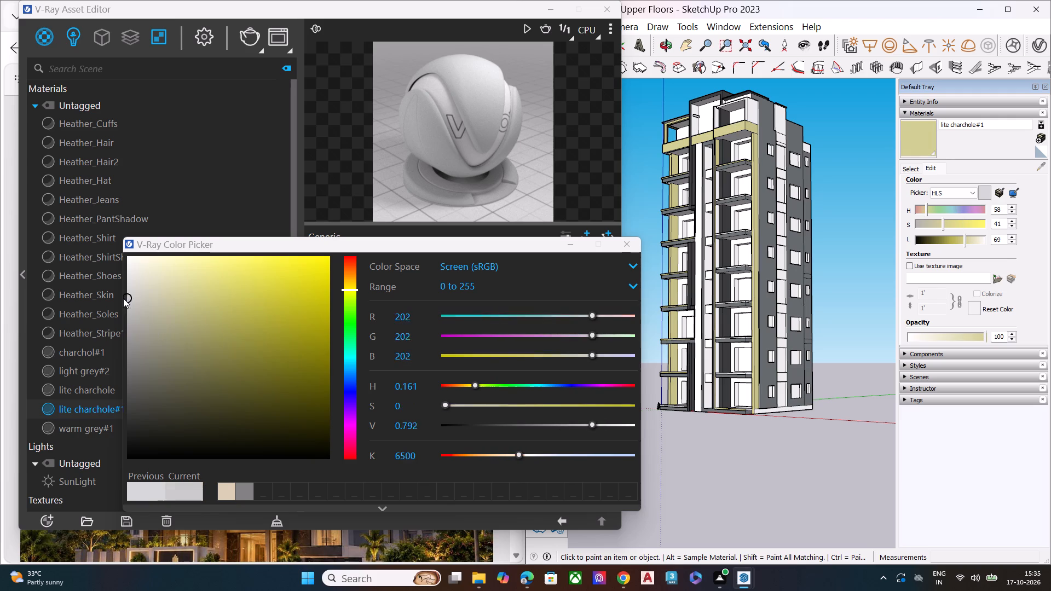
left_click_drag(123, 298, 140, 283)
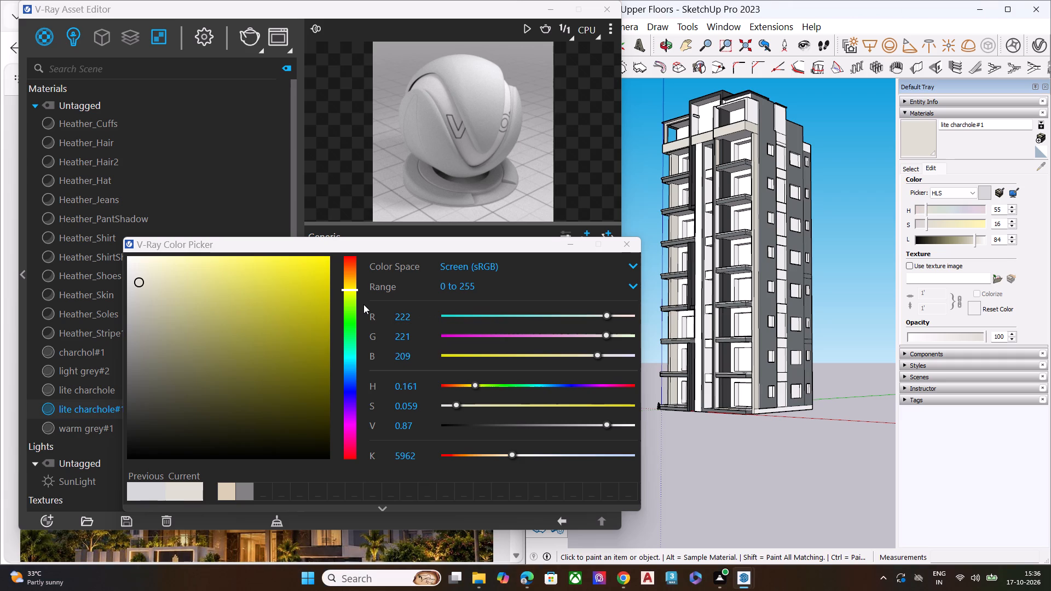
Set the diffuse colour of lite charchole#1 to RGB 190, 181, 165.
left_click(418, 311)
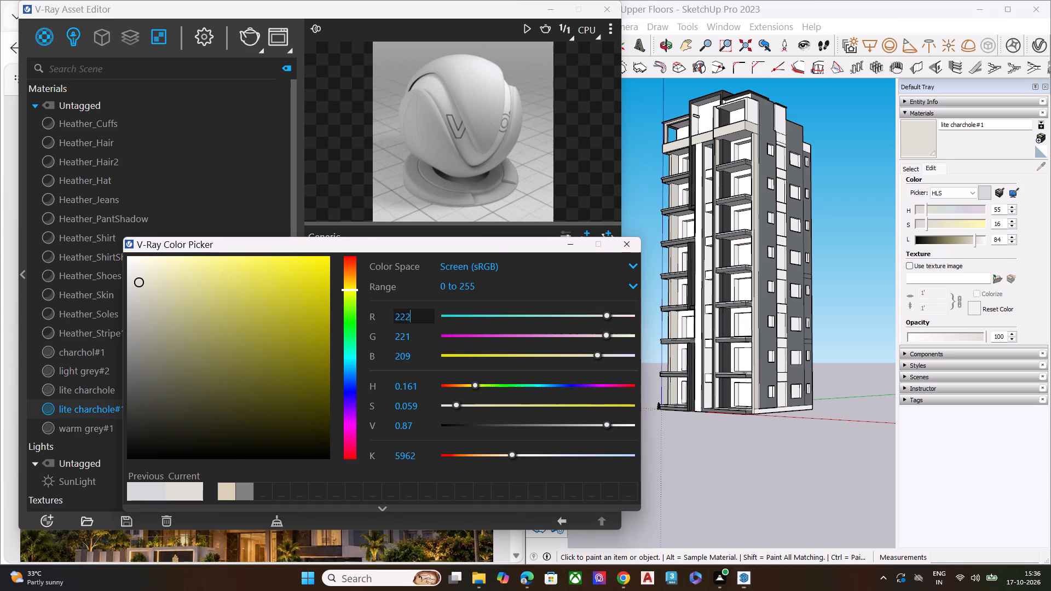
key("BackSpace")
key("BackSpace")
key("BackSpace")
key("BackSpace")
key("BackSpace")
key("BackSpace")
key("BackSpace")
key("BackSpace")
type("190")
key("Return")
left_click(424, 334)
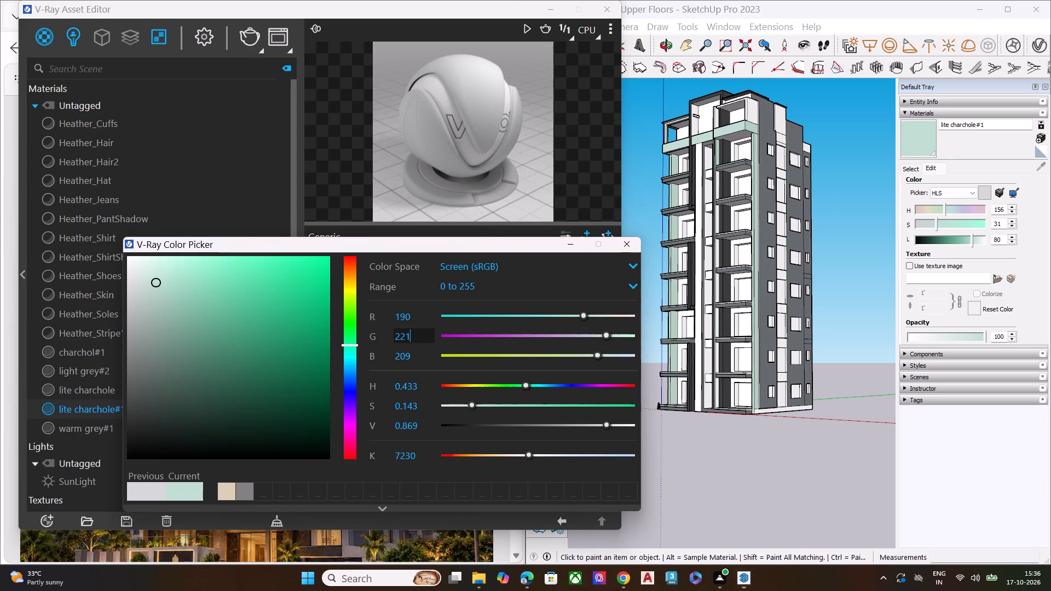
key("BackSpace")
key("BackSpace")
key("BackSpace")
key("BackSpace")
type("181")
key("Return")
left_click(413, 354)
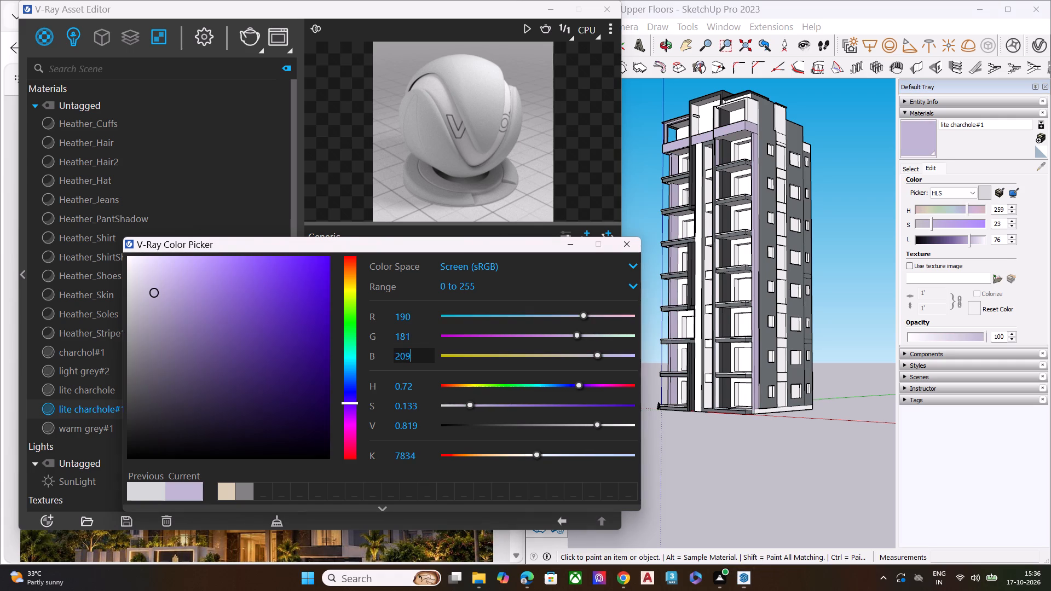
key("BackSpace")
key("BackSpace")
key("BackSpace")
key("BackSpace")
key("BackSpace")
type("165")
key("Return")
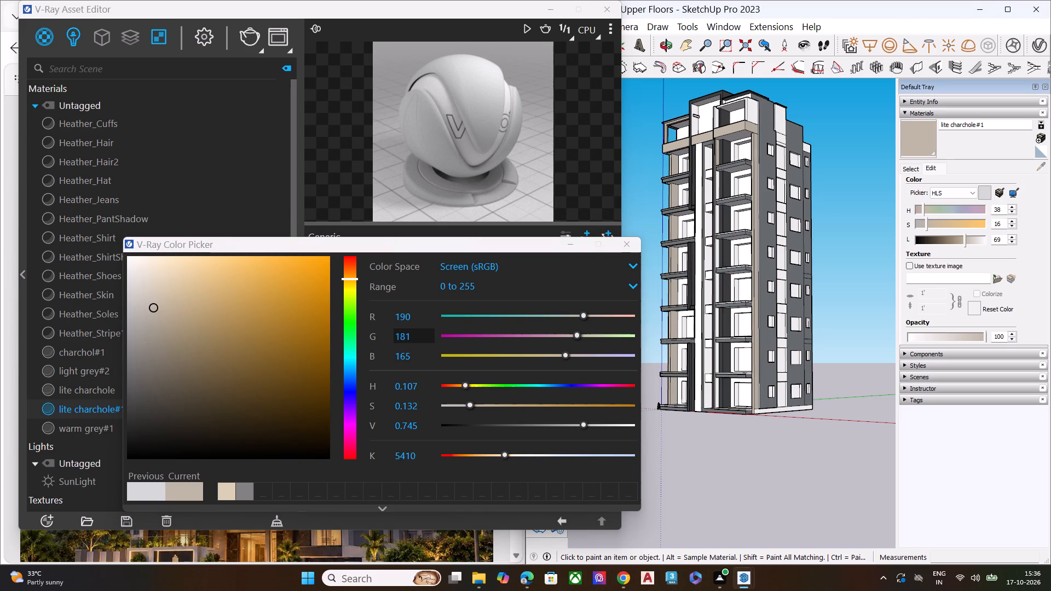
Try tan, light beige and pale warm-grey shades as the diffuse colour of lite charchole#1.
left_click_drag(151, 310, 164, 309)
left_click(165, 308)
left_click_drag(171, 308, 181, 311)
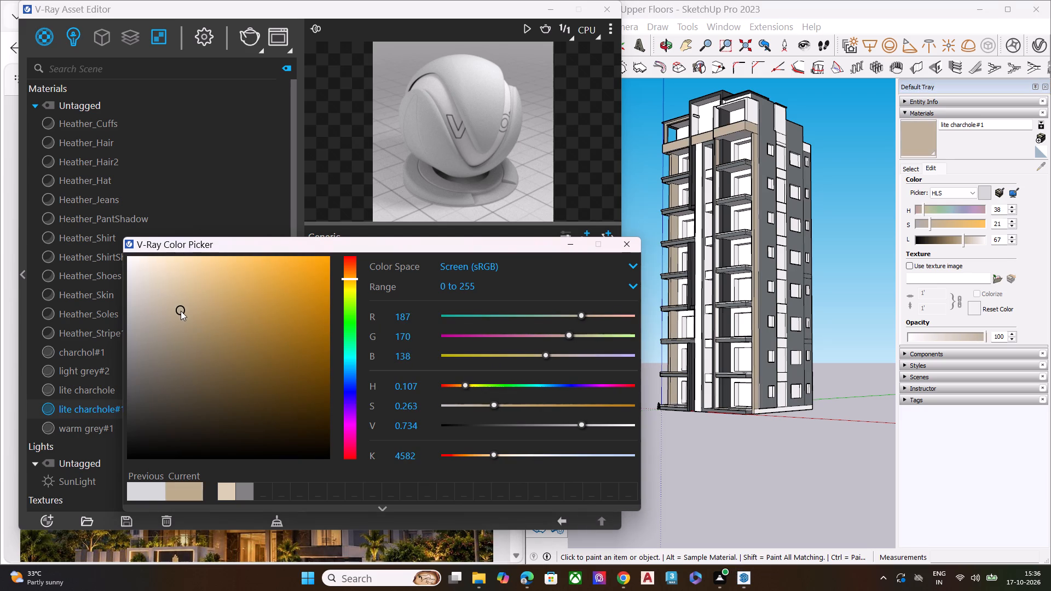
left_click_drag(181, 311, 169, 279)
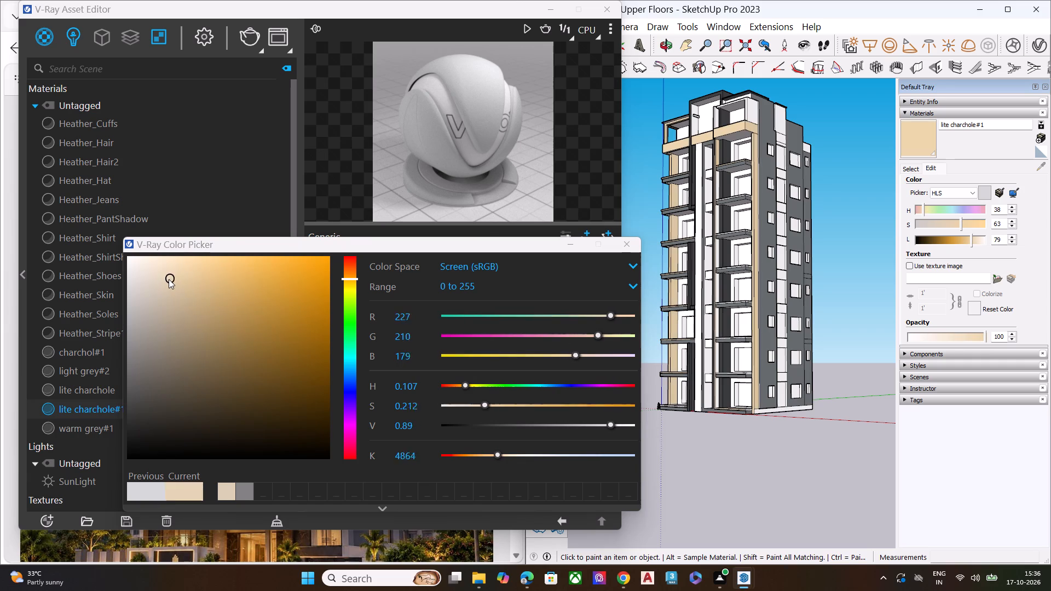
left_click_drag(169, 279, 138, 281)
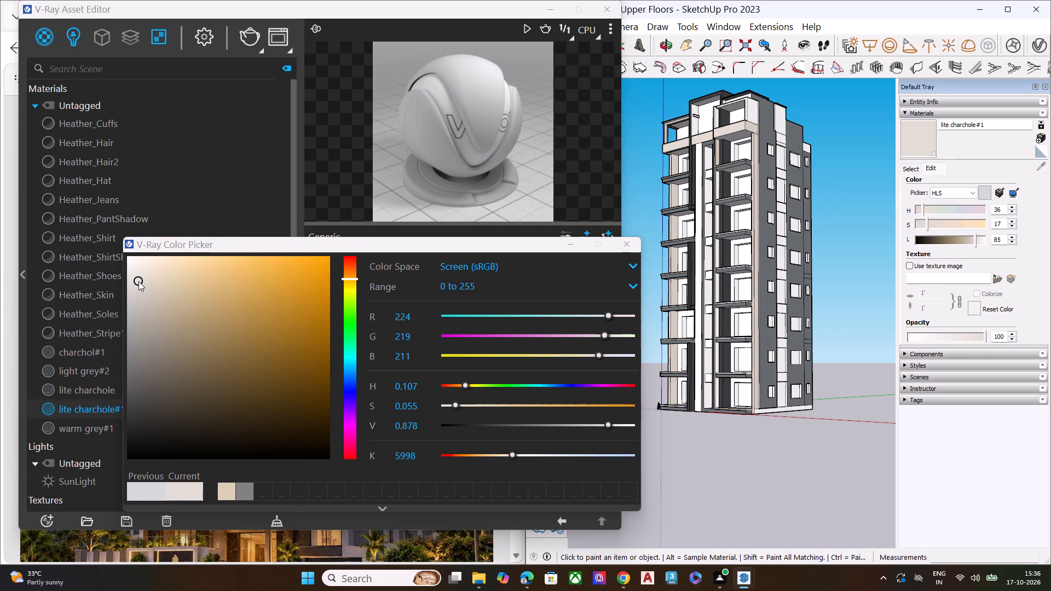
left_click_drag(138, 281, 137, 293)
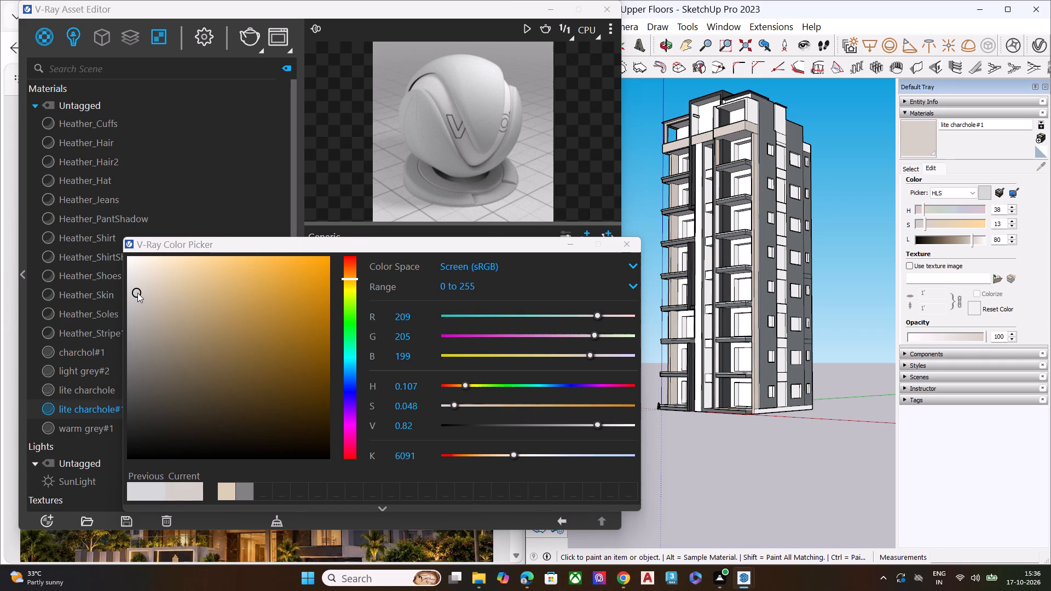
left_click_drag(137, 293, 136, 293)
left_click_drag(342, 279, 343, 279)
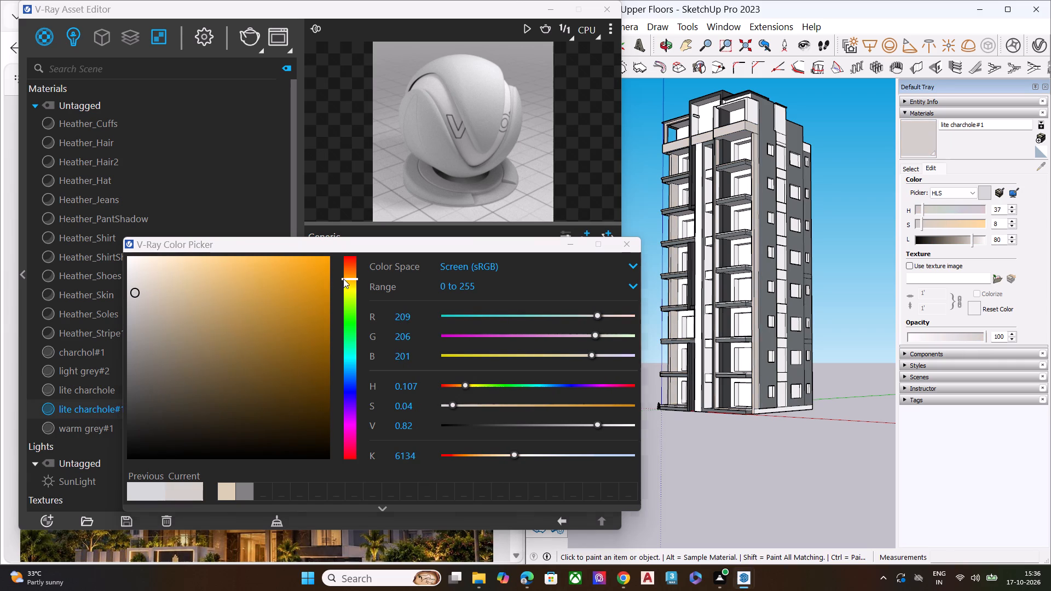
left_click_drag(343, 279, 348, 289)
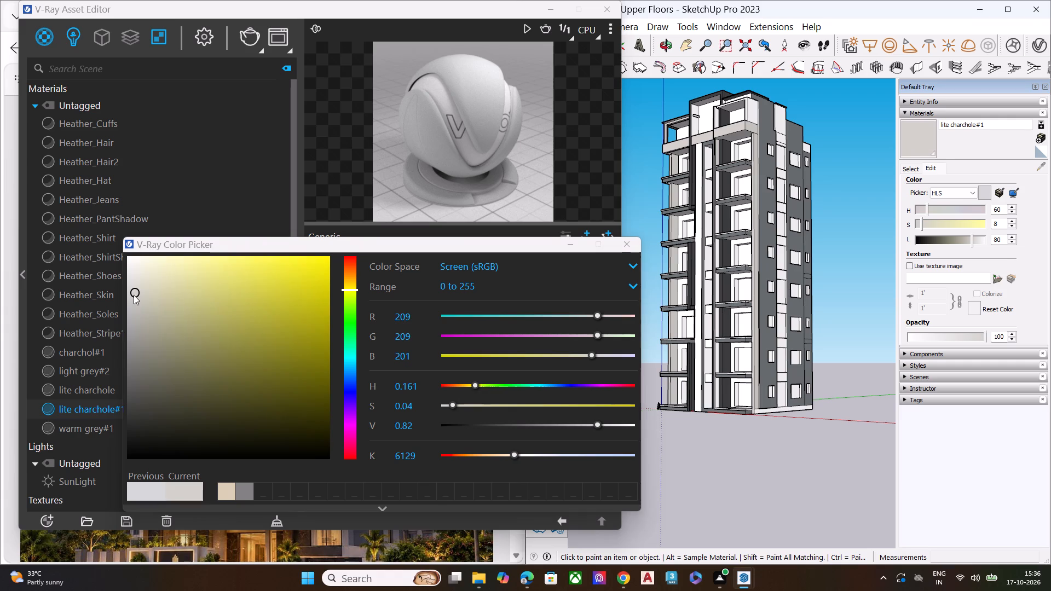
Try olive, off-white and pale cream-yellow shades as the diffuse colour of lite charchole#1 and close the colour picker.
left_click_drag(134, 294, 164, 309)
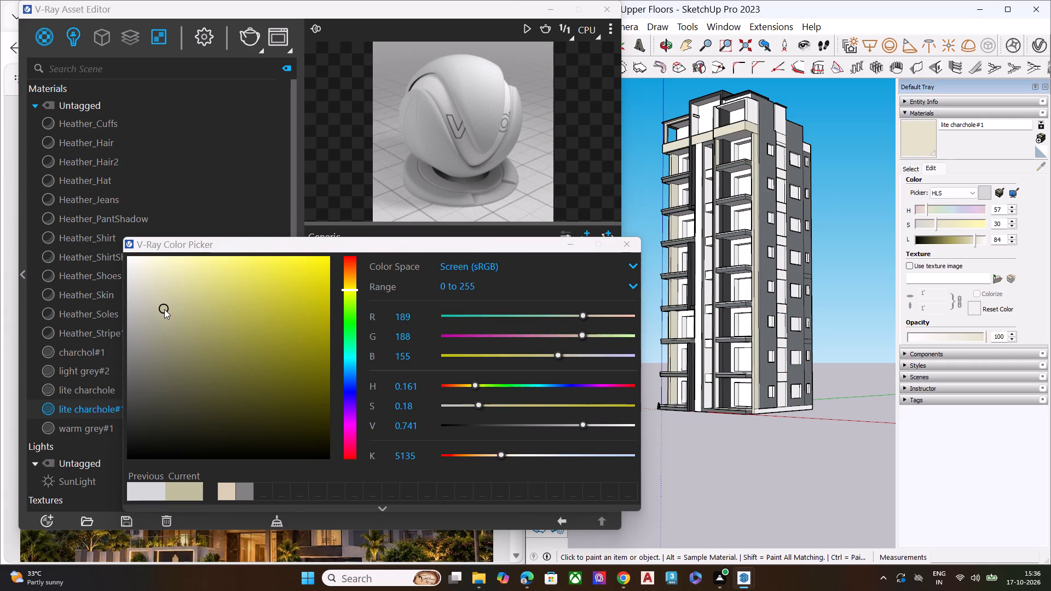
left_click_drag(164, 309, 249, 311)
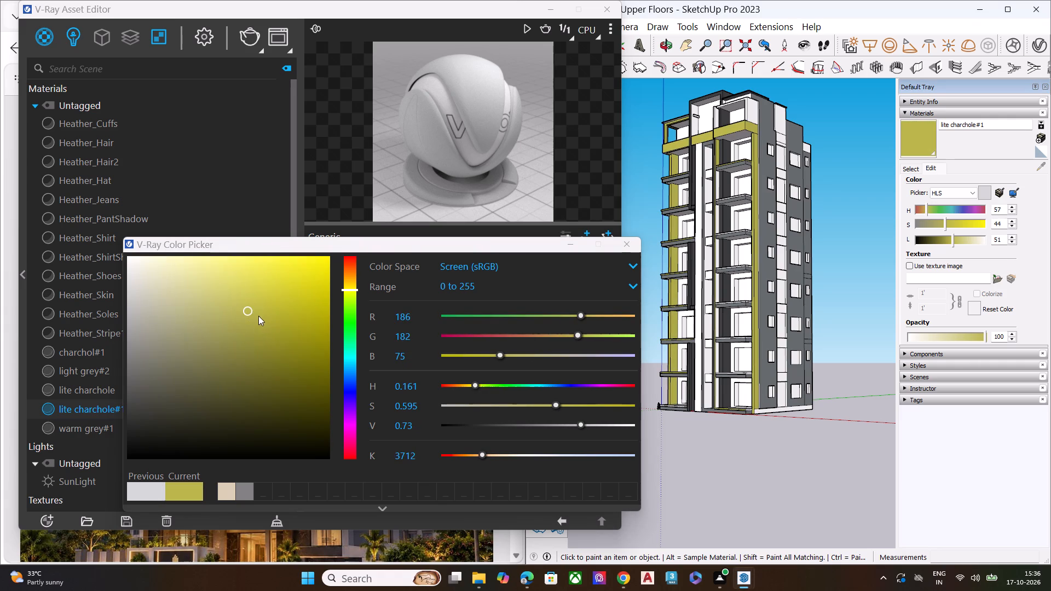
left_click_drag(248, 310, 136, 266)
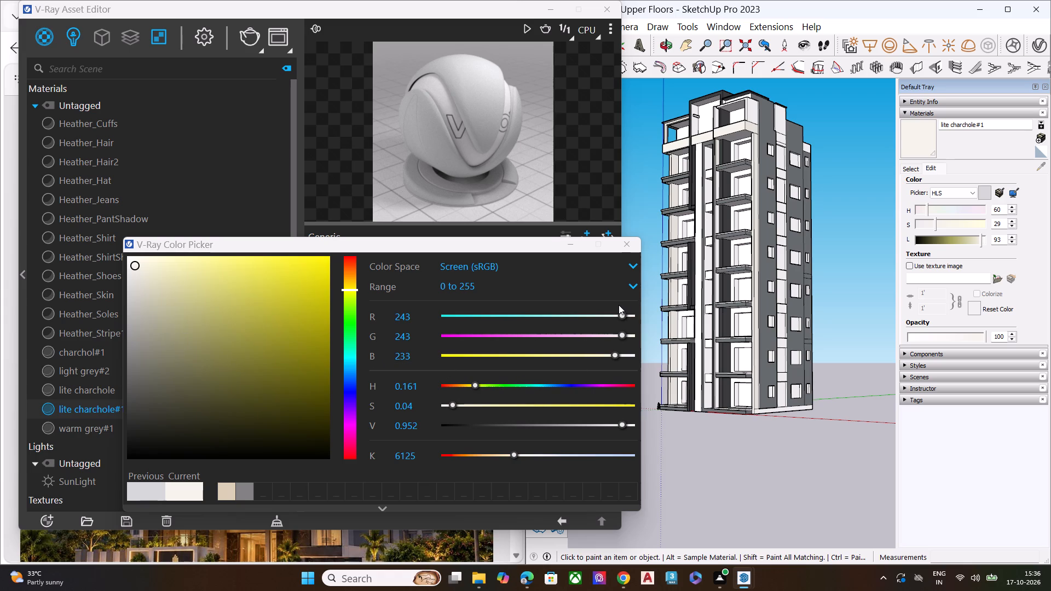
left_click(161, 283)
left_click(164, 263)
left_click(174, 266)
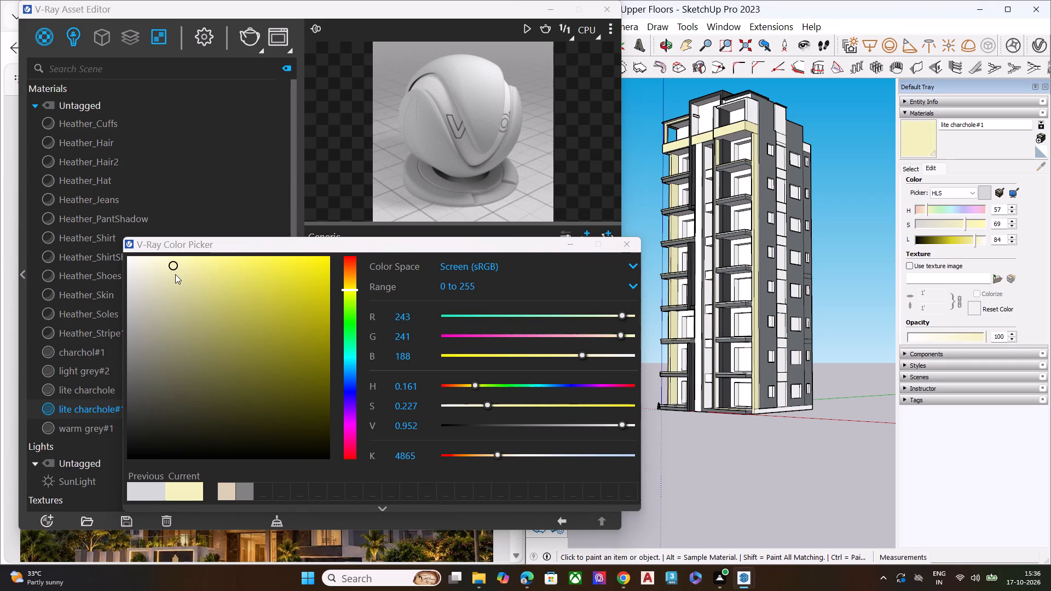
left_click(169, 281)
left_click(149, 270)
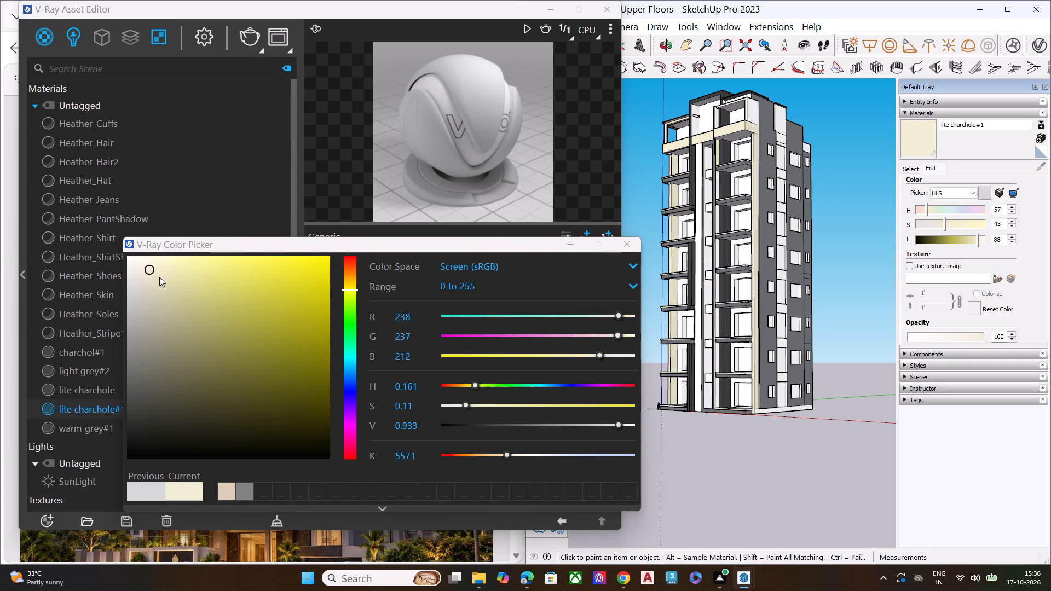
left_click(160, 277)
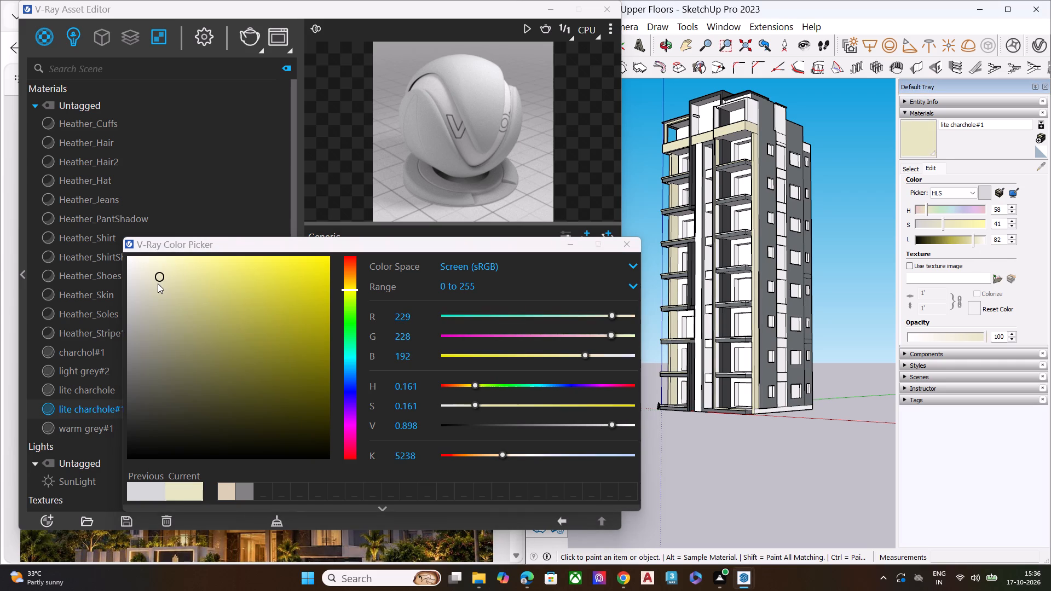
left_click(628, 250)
Permanently delete the lite charchole#1 material and close the V-Ray Asset Editor.
right_click(153, 409)
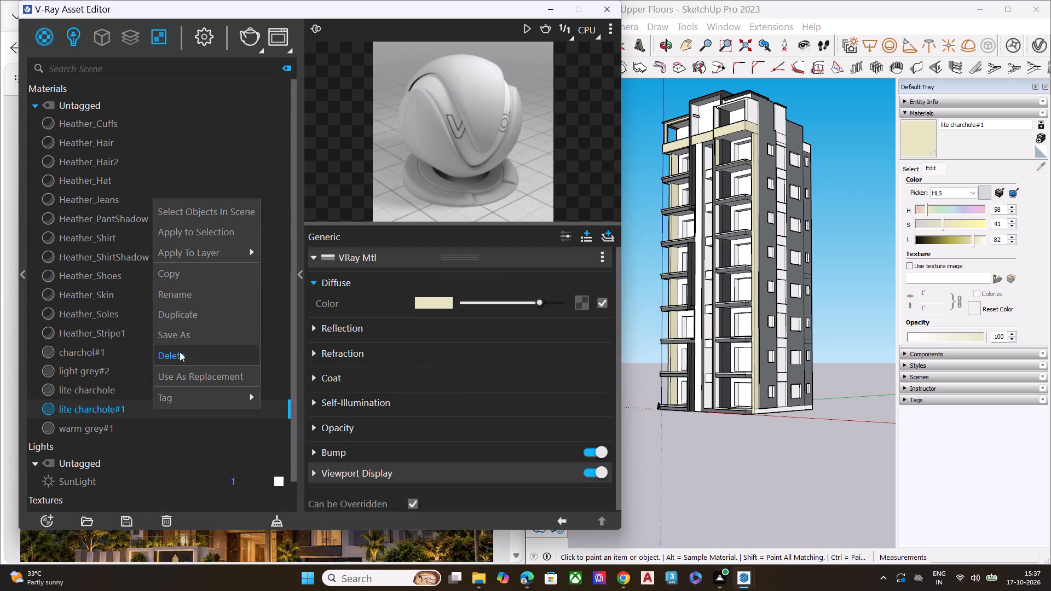
left_click(187, 360)
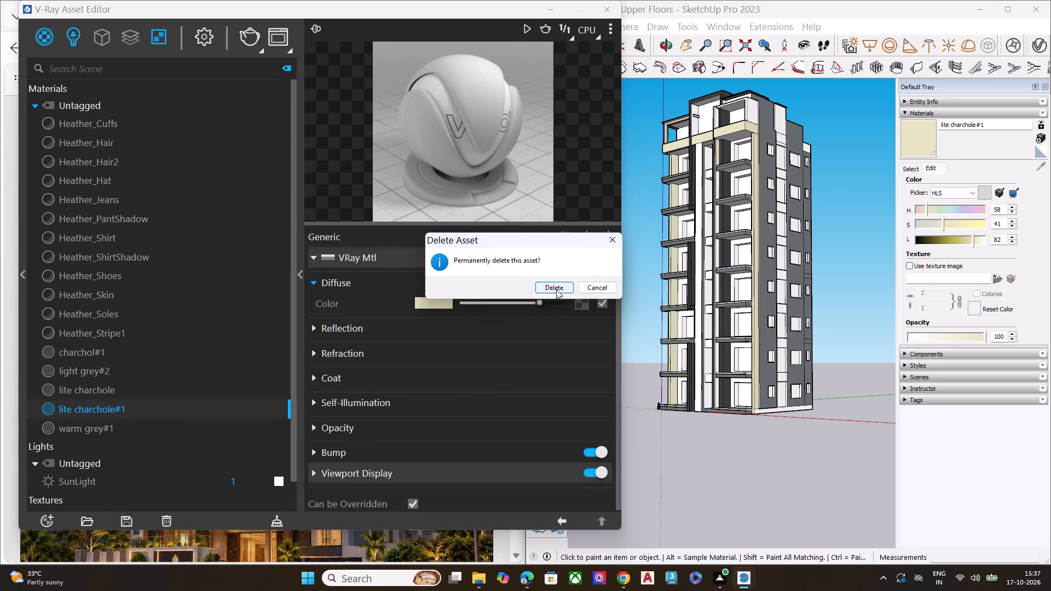
left_click(556, 289)
scroll(715, 144, "up", 9)
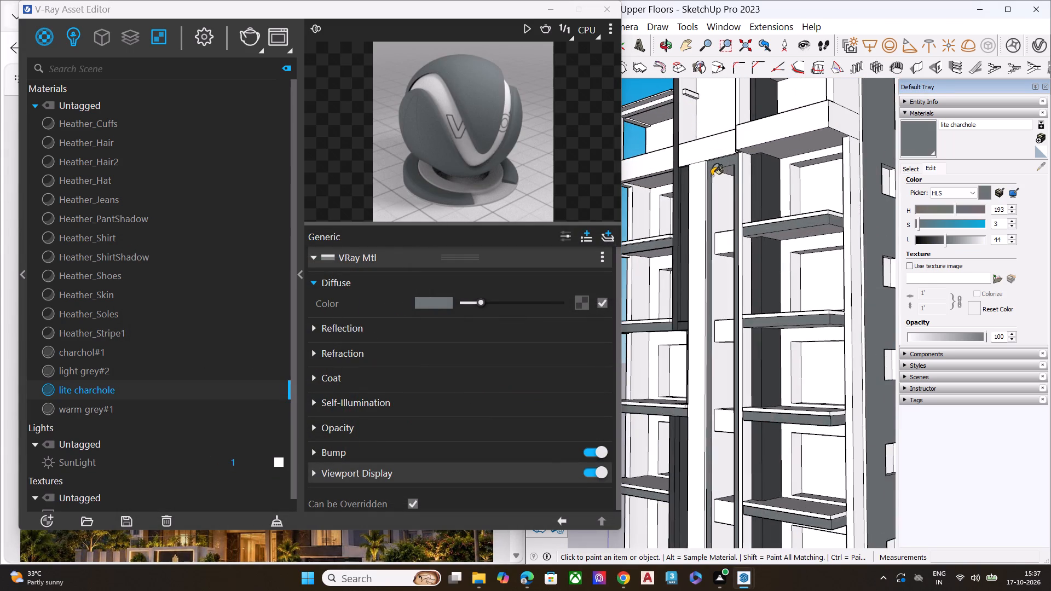
middle_click_drag(716, 176, 748, 205)
scroll(748, 205, "up", 1)
left_click(617, 9)
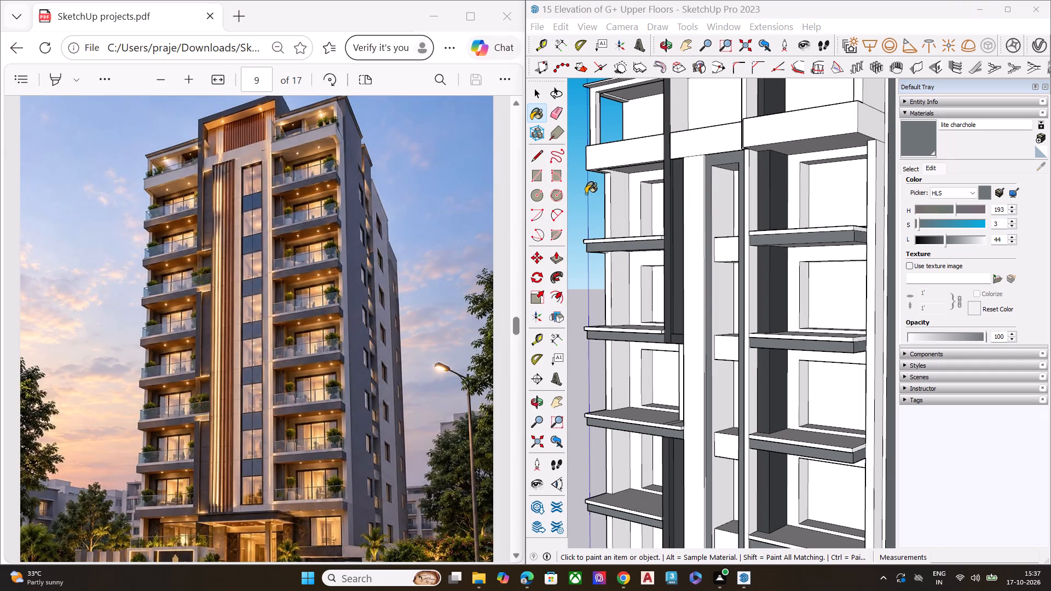
Select the warm grey#1 material and paint the back and side walls of the left column's uppermost balcony recess below the parapet band.
scroll(786, 176, "down", 6)
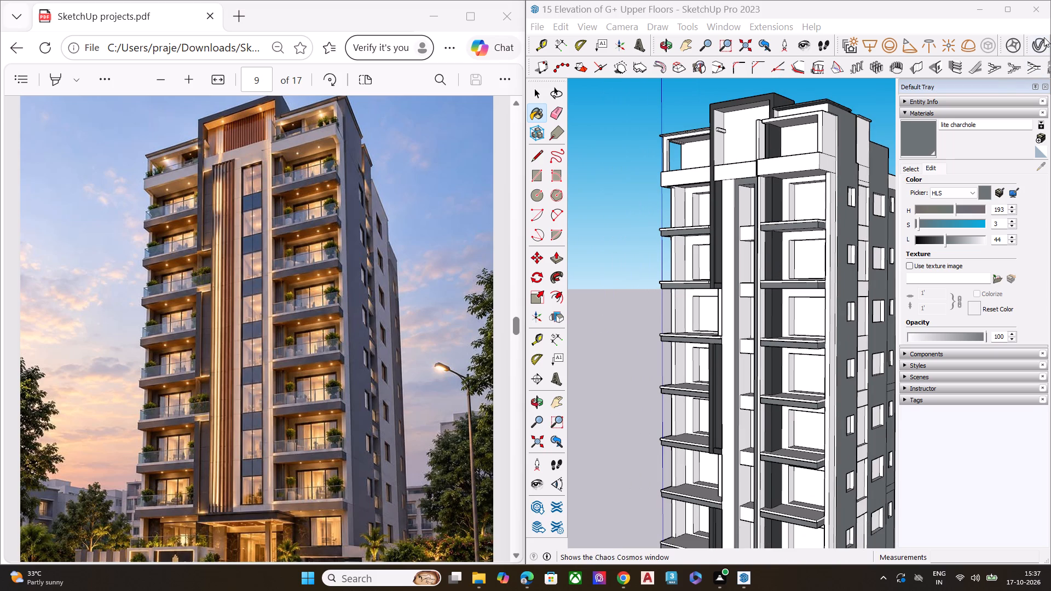
left_click(1043, 38)
left_click(118, 409)
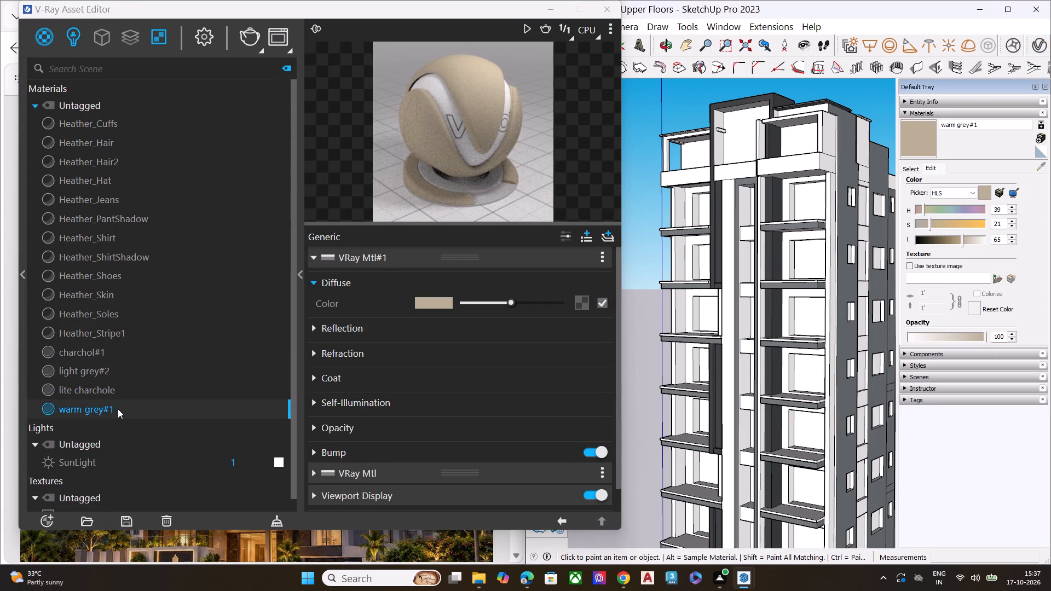
left_click(118, 409)
left_click(606, 8)
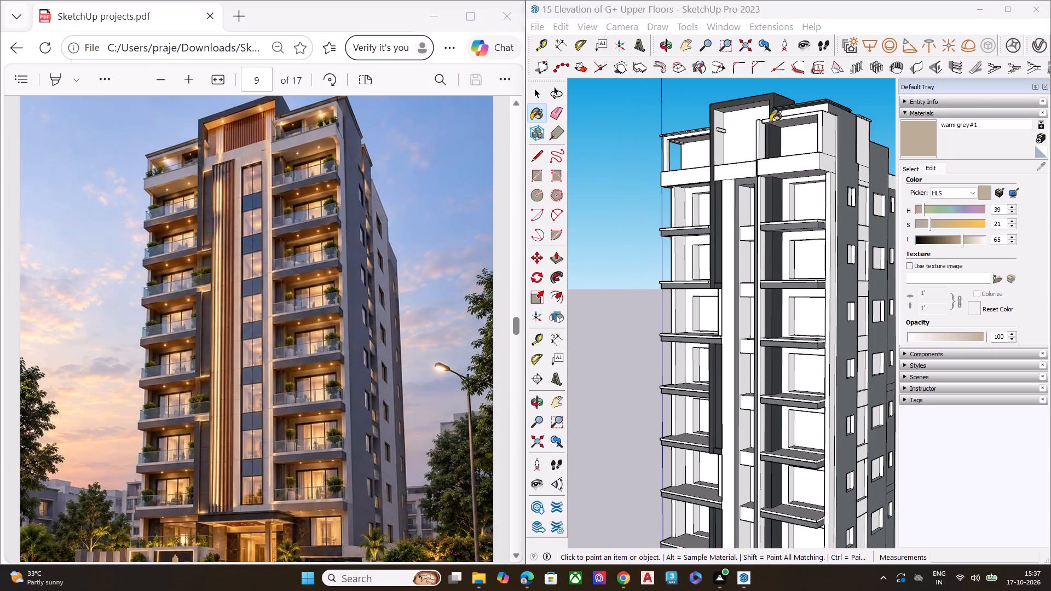
left_click(913, 145)
middle_click_drag(758, 162, 829, 95)
scroll(788, 132, "up", 2)
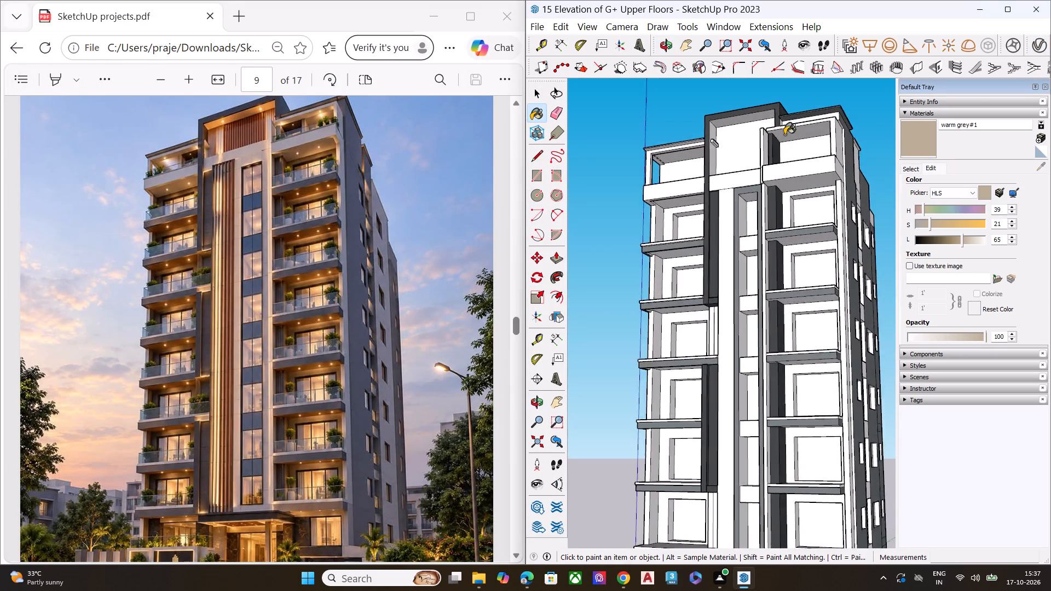
scroll(784, 135, "up", 4)
scroll(599, 290, "up", 4)
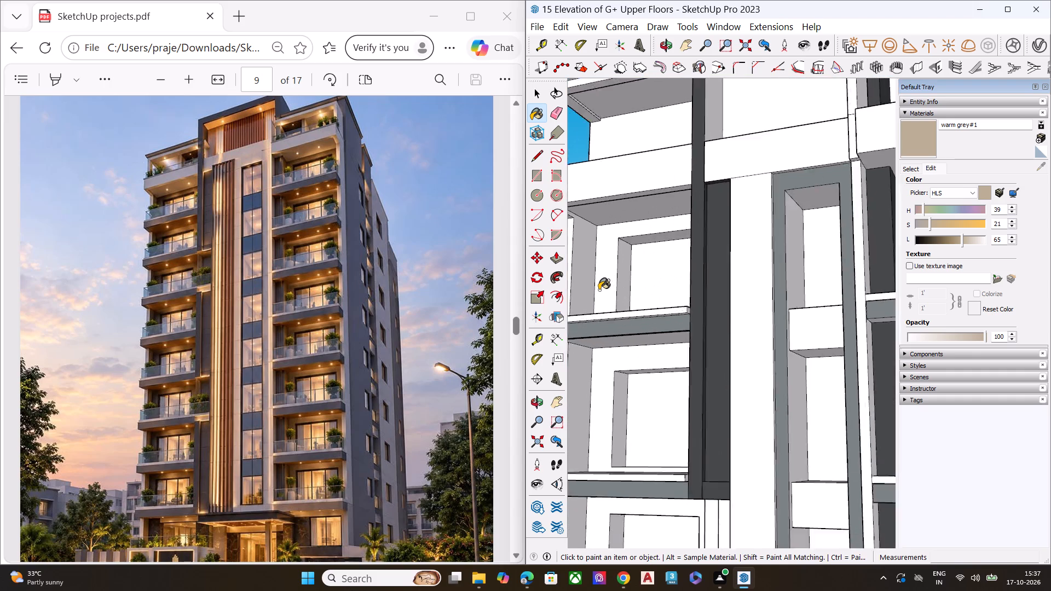
scroll(599, 290, "up", 2)
left_click(610, 247)
scroll(616, 227, "down", 6)
middle_click_drag(635, 234, 869, 233)
scroll(765, 233, "up", 3)
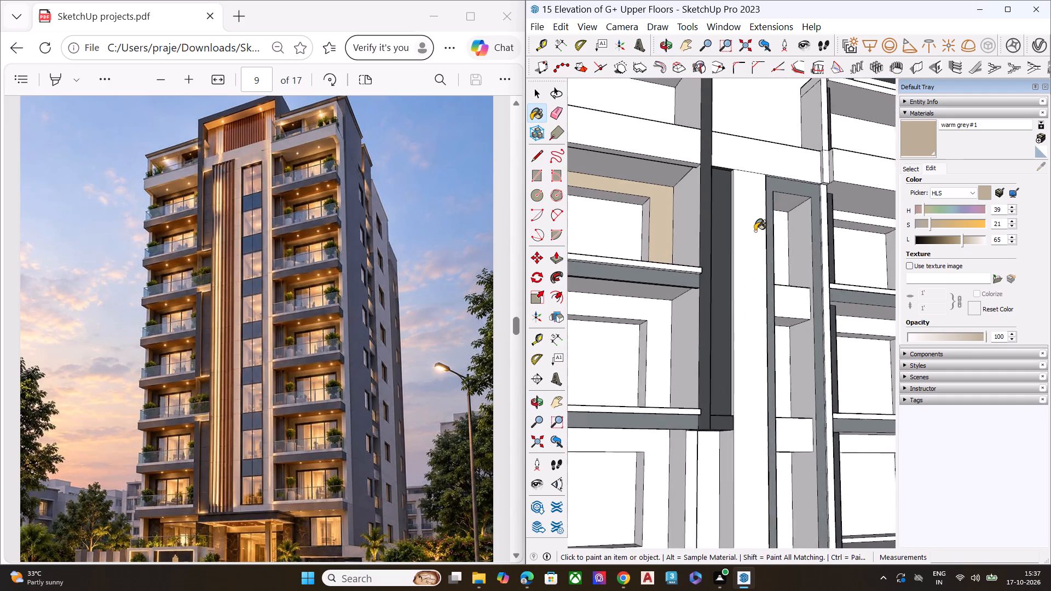
scroll(755, 231, "up", 4)
left_click(648, 225)
Paint the back and side walls of the second and third balcony recesses down in the left column with warm grey#1.
scroll(678, 209, "down", 1)
scroll(679, 209, "up", 1)
scroll(680, 209, "down", 6)
scroll(622, 275, "up", 4)
scroll(687, 278, "down", 5)
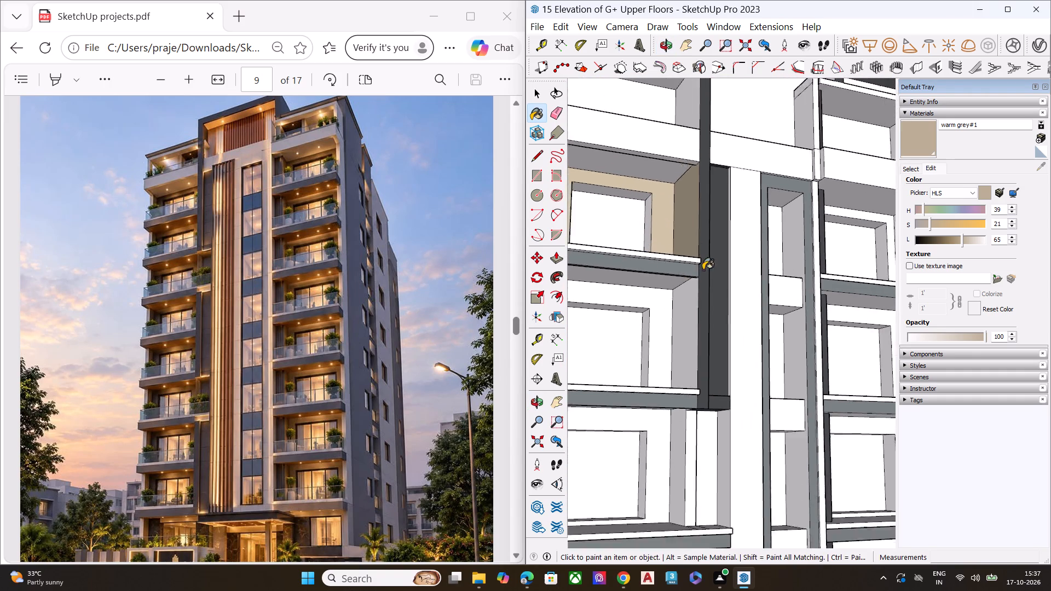
scroll(703, 270, "down", 1)
middle_click_drag(617, 284, 714, 165)
scroll(693, 231, "up", 1)
scroll(690, 237, "down", 1)
scroll(689, 239, "up", 6)
left_click(685, 249)
left_click(739, 258)
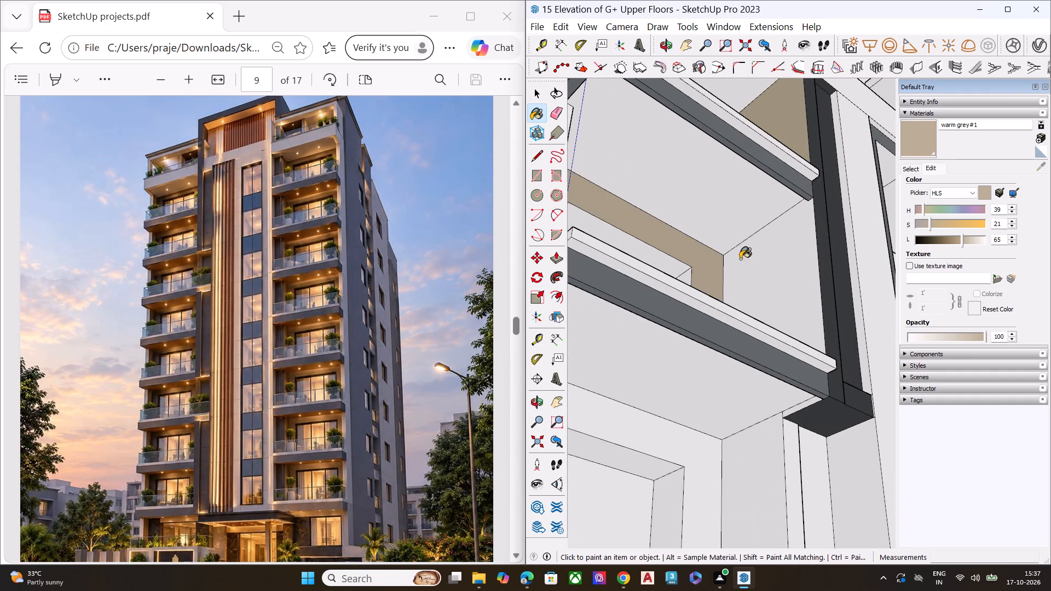
scroll(708, 212, "down", 6)
left_click(686, 337)
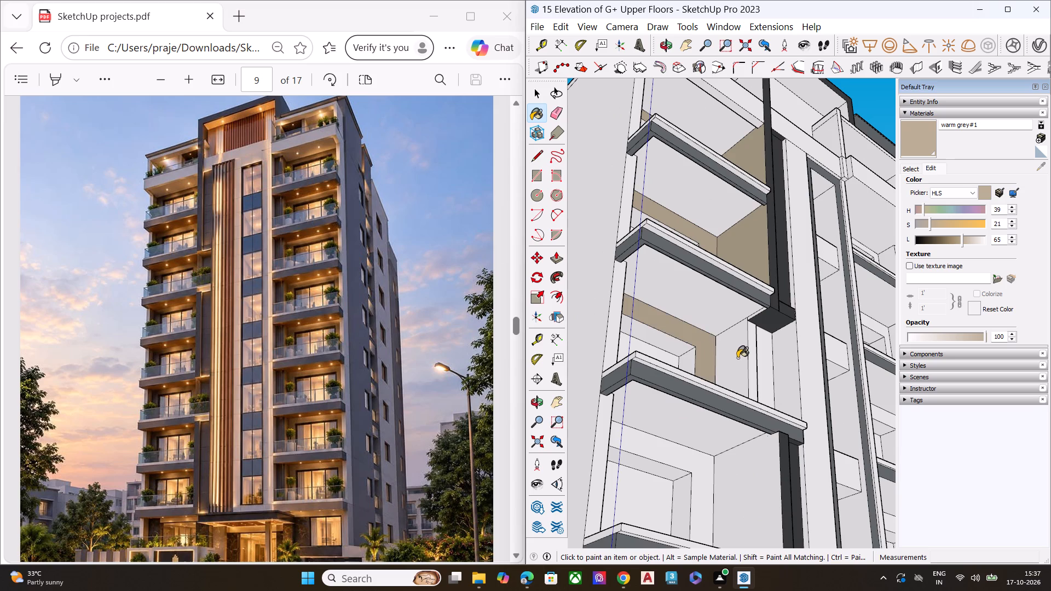
left_click(738, 358)
Paint the back and side walls of the fourth and fifth balcony recesses down in the left column with warm grey#1.
scroll(710, 246, "down", 7)
scroll(697, 381, "up", 7)
left_click(711, 372)
left_click(741, 375)
scroll(717, 286, "down", 1)
scroll(717, 286, "up", 1)
scroll(717, 286, "down", 6)
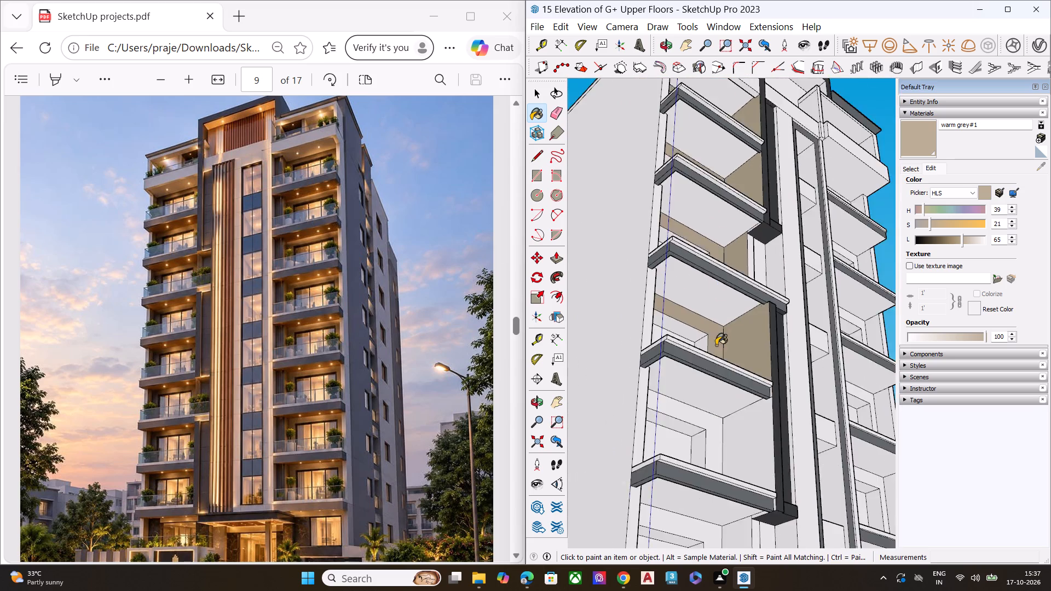
scroll(715, 413, "up", 7)
left_click(701, 422)
left_click(750, 441)
Paint the back and side walls of the sixth and seventh balcony recesses down in the left column with warm grey#1.
scroll(692, 263, "down", 4)
scroll(701, 248, "up", 2)
scroll(706, 240, "down", 14)
scroll(696, 360, "up", 4)
scroll(697, 362, "down", 1)
scroll(699, 363, "up", 1)
left_click(718, 354)
left_click(727, 355)
scroll(717, 334, "down", 2)
scroll(717, 334, "up", 6)
left_click(715, 437)
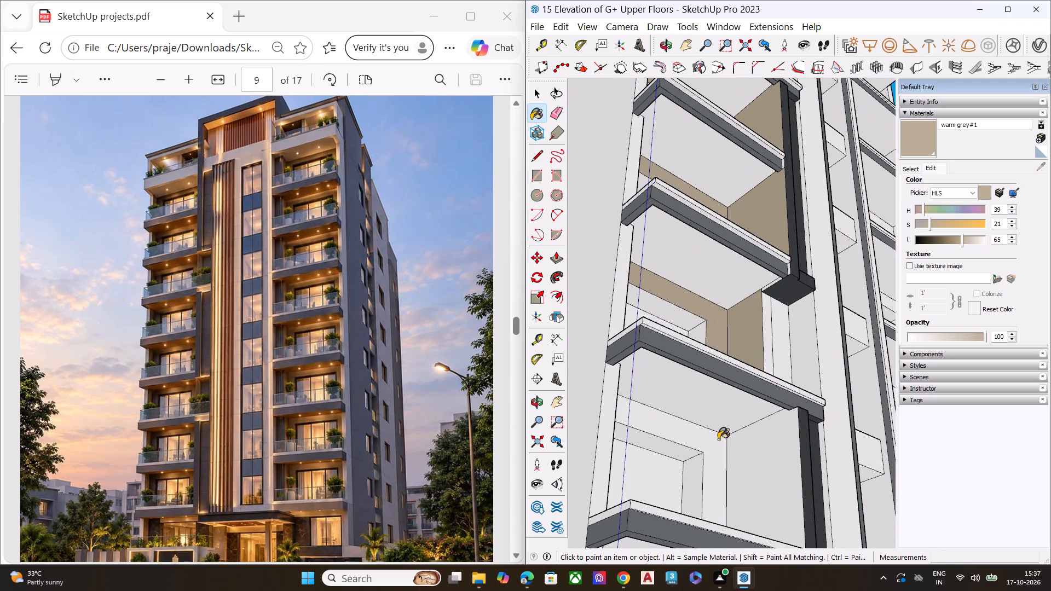
left_click(733, 454)
Paint the back and side walls of the lowest balcony recess in the left column with warm grey#1.
scroll(692, 213, "down", 11)
scroll(688, 385, "up", 2)
scroll(692, 386, "down", 1)
scroll(694, 387, "up", 6)
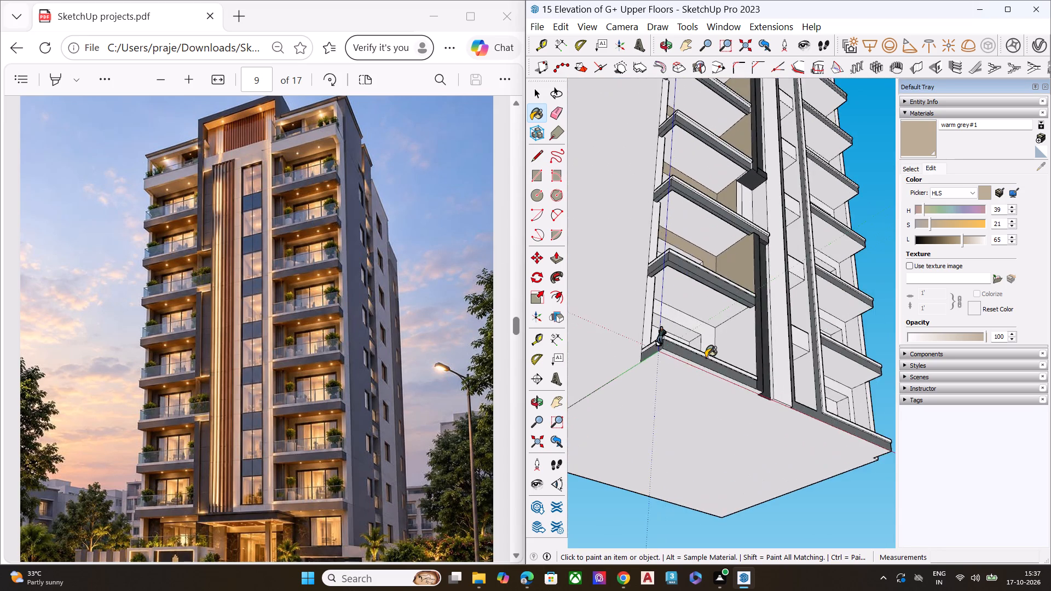
scroll(706, 357, "up", 7)
middle_click_drag(706, 357, 689, 460)
left_click(697, 334)
left_click(768, 350)
Paint the back wall and outer side wall of the right column's lowest balcony recess with warm grey#1.
scroll(759, 327, "up", 1)
scroll(759, 327, "down", 3)
scroll(764, 327, "up", 1)
scroll(765, 326, "down", 3)
middle_click_drag(776, 319, 575, 351)
scroll(699, 296, "down", 4)
scroll(708, 301, "up", 1)
scroll(709, 302, "down", 2)
middle_click_drag(734, 324, 613, 349)
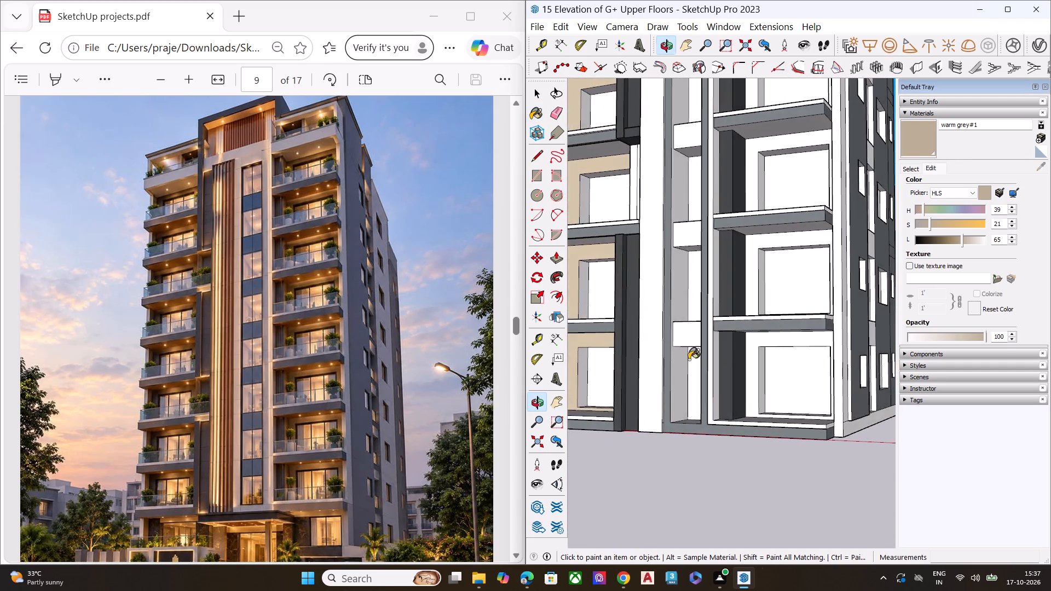
scroll(718, 365, "up", 6)
left_click(766, 360)
left_click(787, 328)
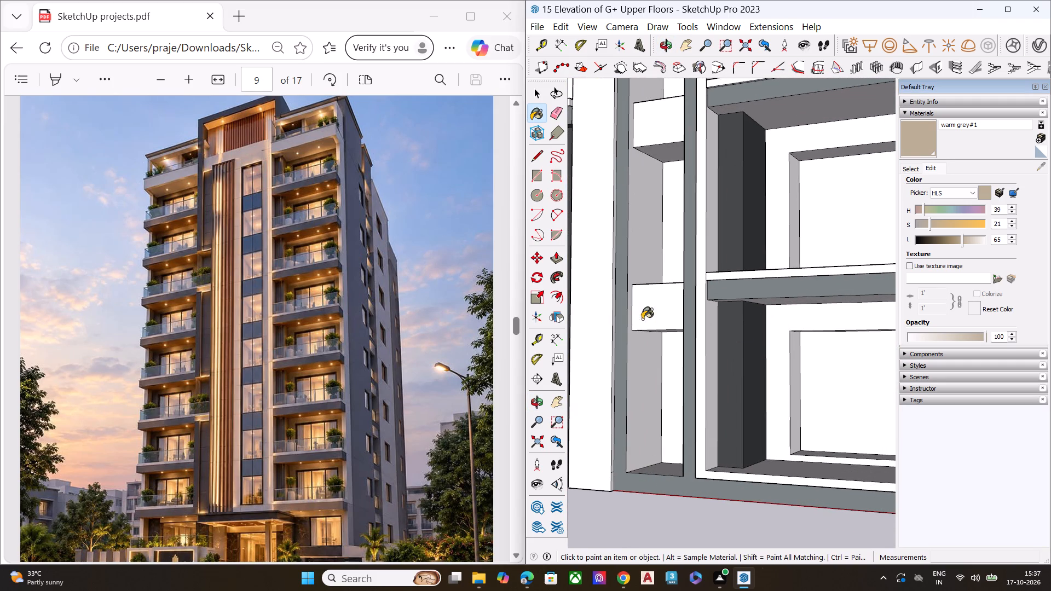
scroll(592, 309, "up", 1)
middle_click_drag(592, 309, 851, 311)
scroll(667, 276, "down", 7)
middle_click_drag(740, 314, 793, 305)
scroll(800, 333, "up", 7)
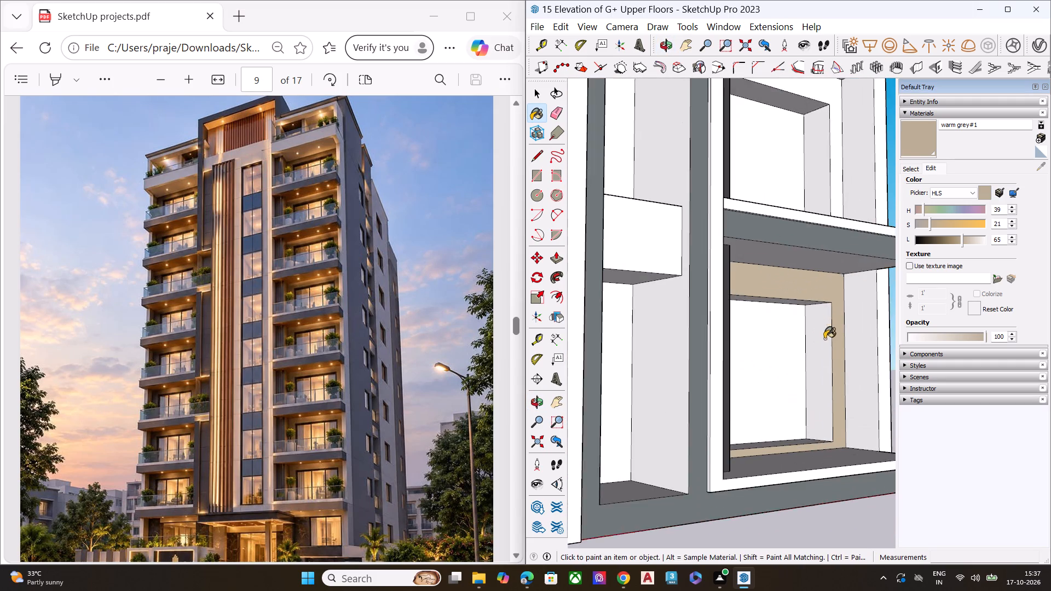
left_click(855, 323)
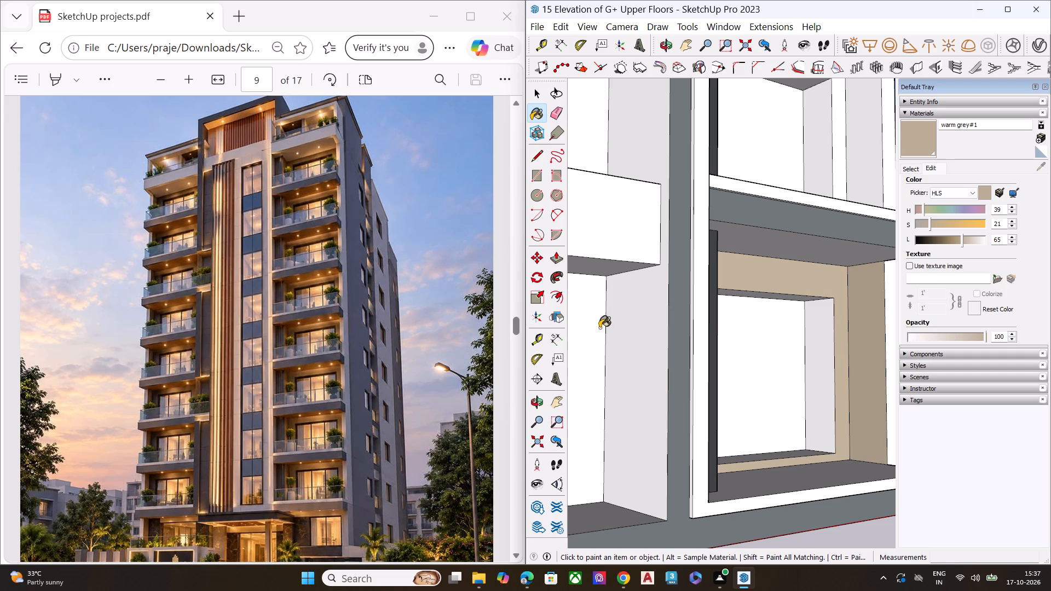
Paint the back and outer side walls of the right column's second and third balcony recesses from the base with warm grey#1.
scroll(598, 329, "down", 9)
middle_click_drag(761, 314, 661, 320)
scroll(642, 241, "up", 1)
scroll(657, 217, "down", 1)
scroll(659, 212, "up", 6)
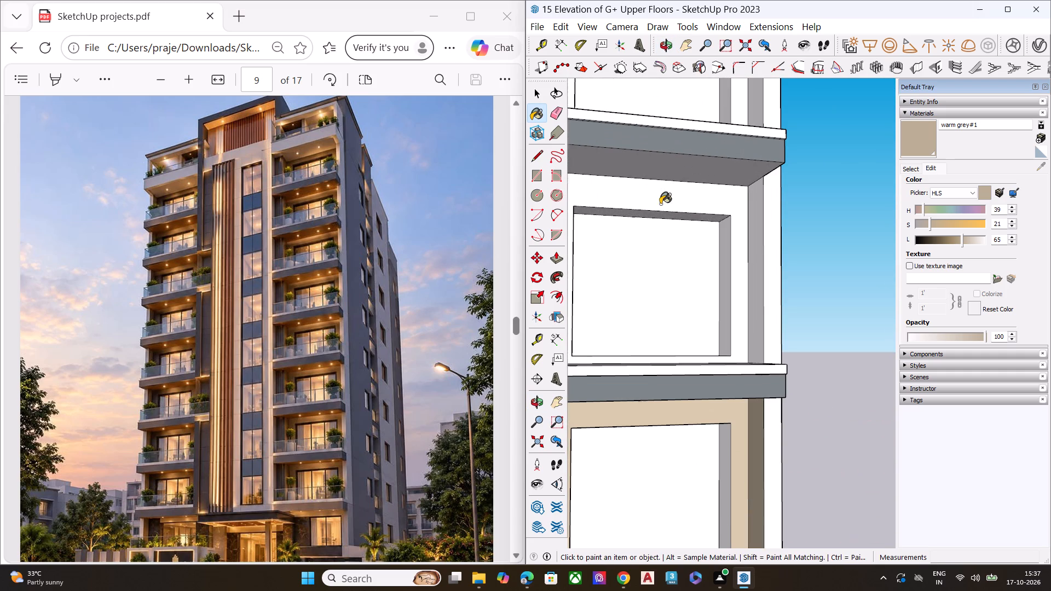
left_click(660, 204)
left_click(757, 208)
scroll(723, 235, "down", 5)
scroll(707, 117, "up", 8)
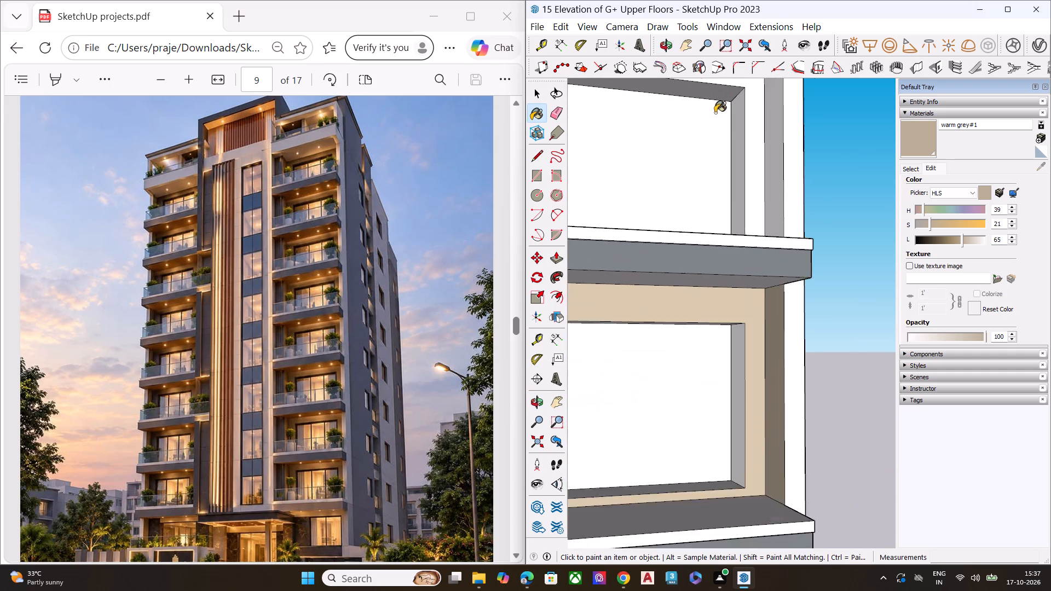
left_click(753, 103)
left_click(775, 126)
Paint the back and outer side walls of the right column's fourth and fifth balcony recesses from the base with warm grey#1.
scroll(787, 230, "down", 7)
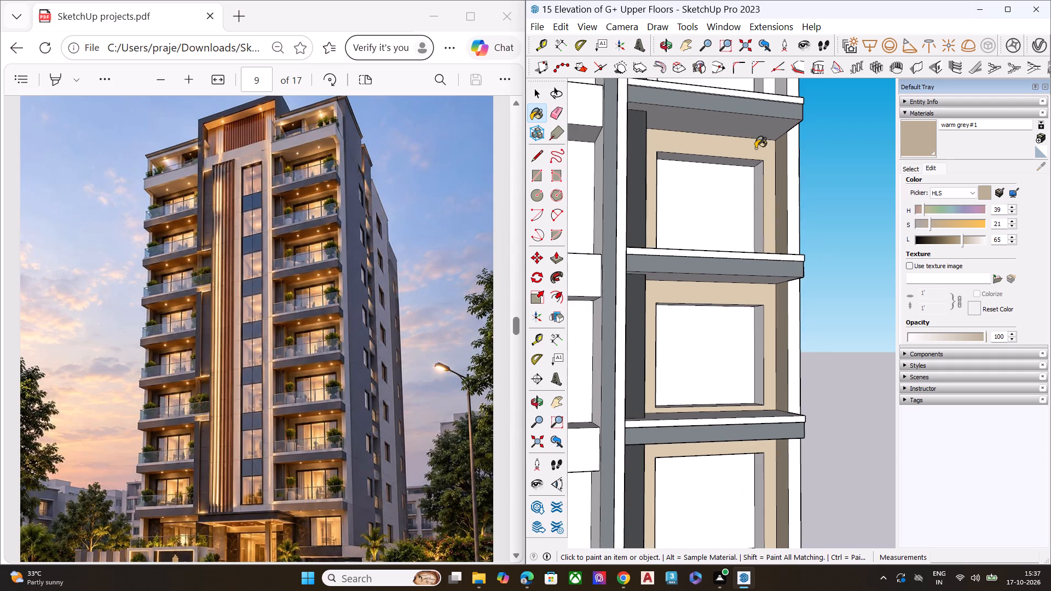
scroll(754, 194, "down", 8)
scroll(766, 112, "up", 10)
scroll(760, 175, "up", 6)
left_click(763, 179)
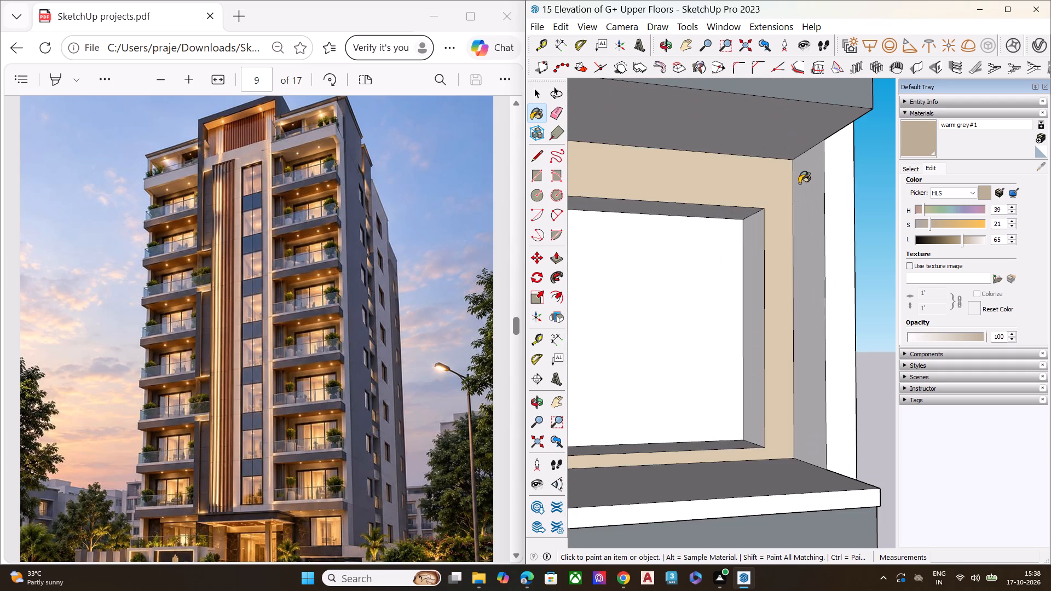
left_click(799, 183)
scroll(812, 214, "down", 12)
scroll(769, 253, "down", 5)
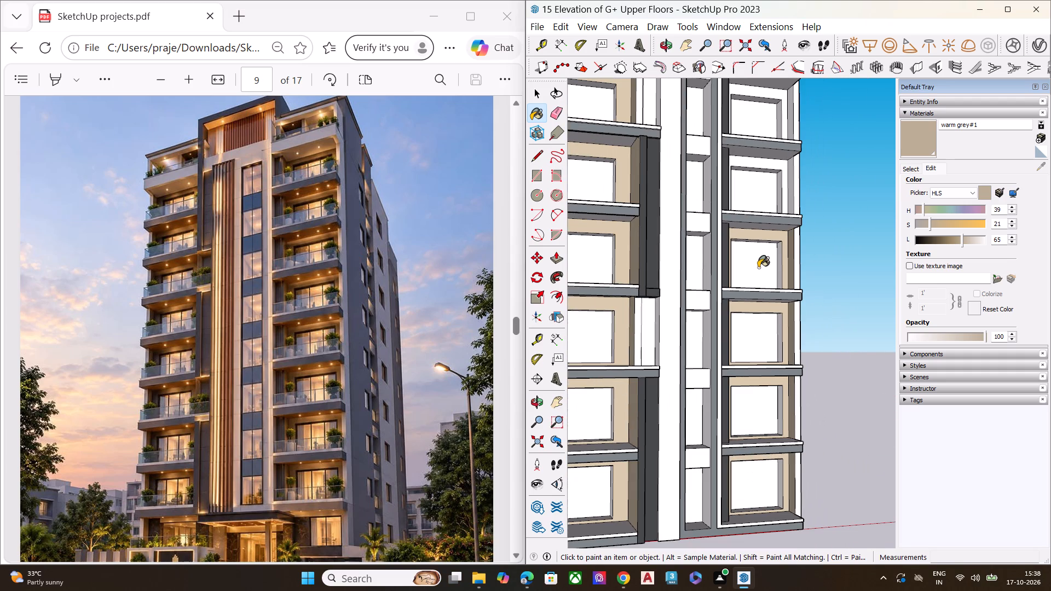
scroll(769, 162, "up", 7)
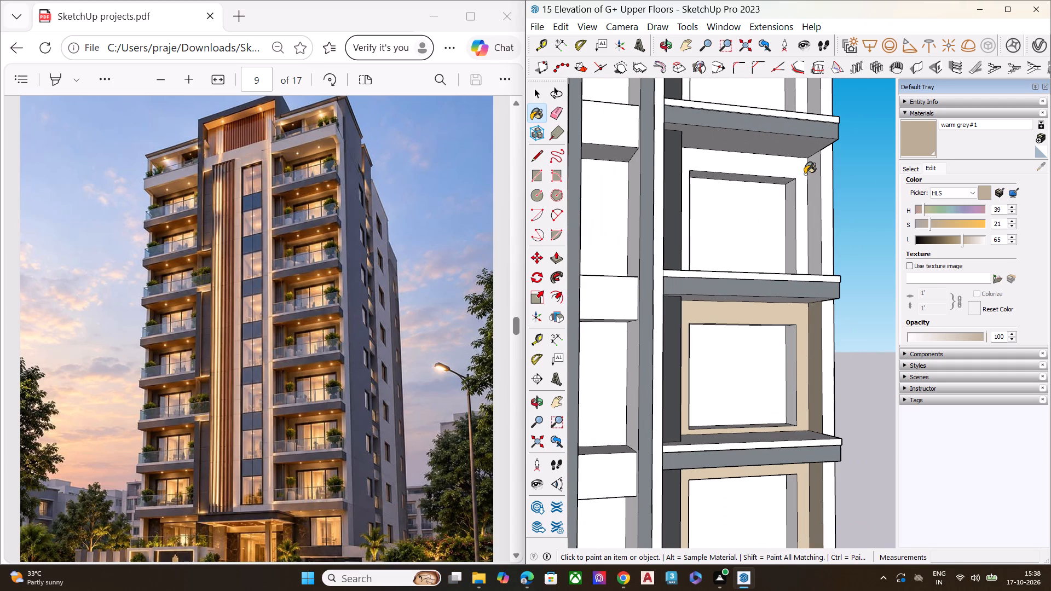
left_click(800, 174)
left_click(810, 176)
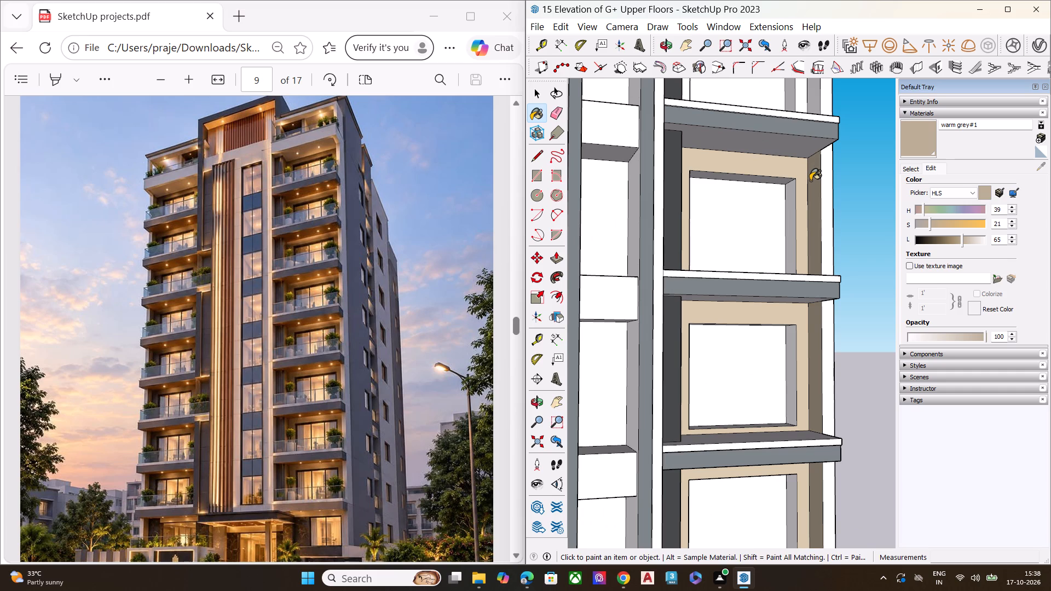
Paint the back and outer side walls of the right column's sixth and seventh balcony recesses from the base with warm grey#1.
scroll(807, 188, "down", 4)
scroll(806, 199, "up", 1)
scroll(806, 200, "down", 11)
scroll(748, 162, "up", 1)
scroll(748, 161, "down", 1)
scroll(748, 159, "up", 4)
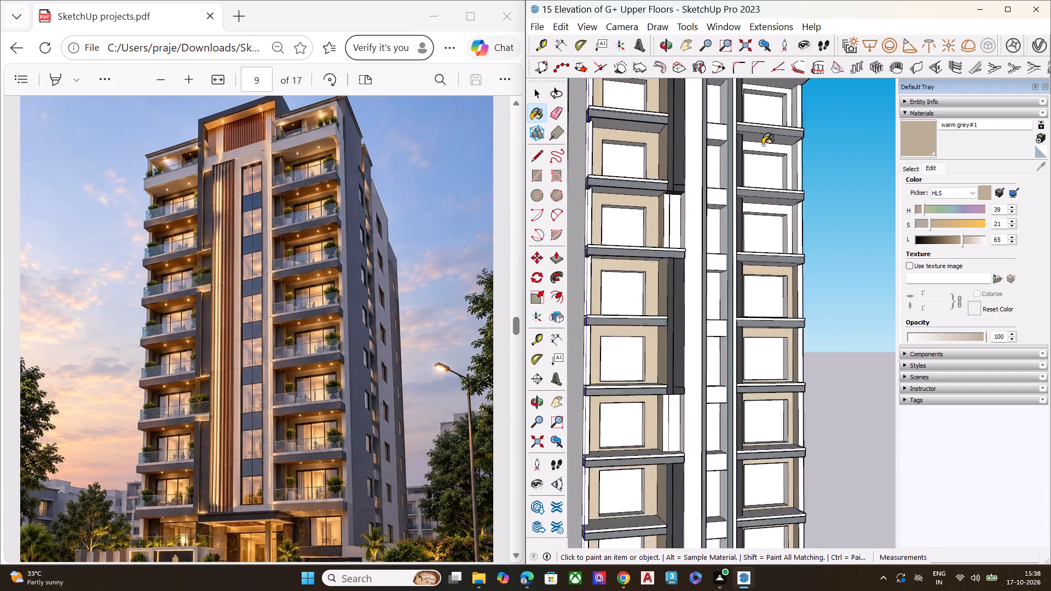
scroll(763, 145, "up", 3)
scroll(802, 231, "up", 8)
left_click(789, 242)
left_click(804, 244)
scroll(802, 248, "down", 3)
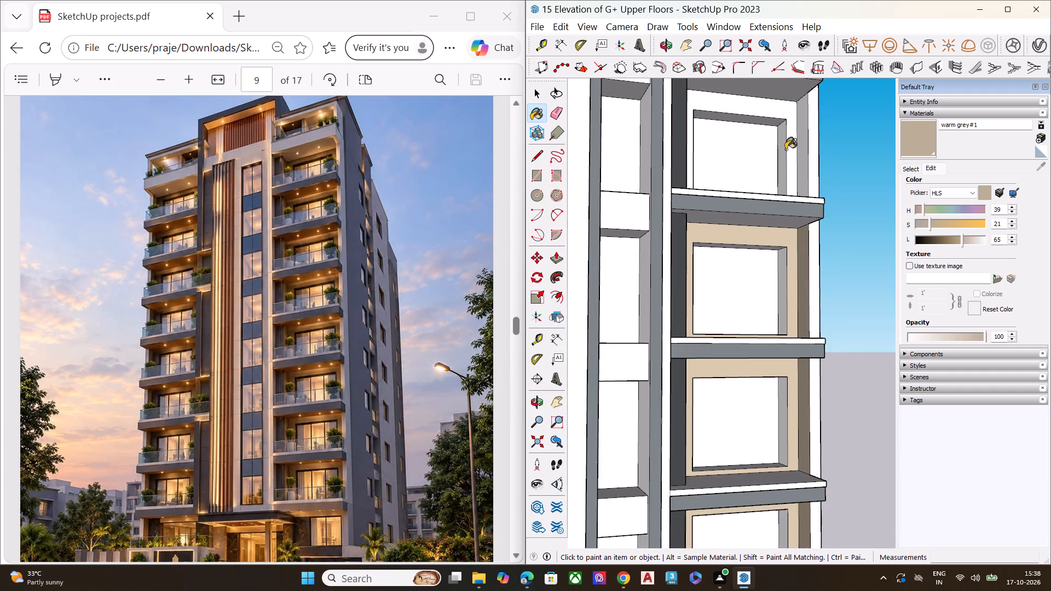
scroll(784, 119, "up", 5)
left_click(785, 112)
left_click(807, 114)
Paint the back and outer side walls of the right column's balcony recess directly below the parapet band with warm grey#1.
scroll(811, 201, "down", 6)
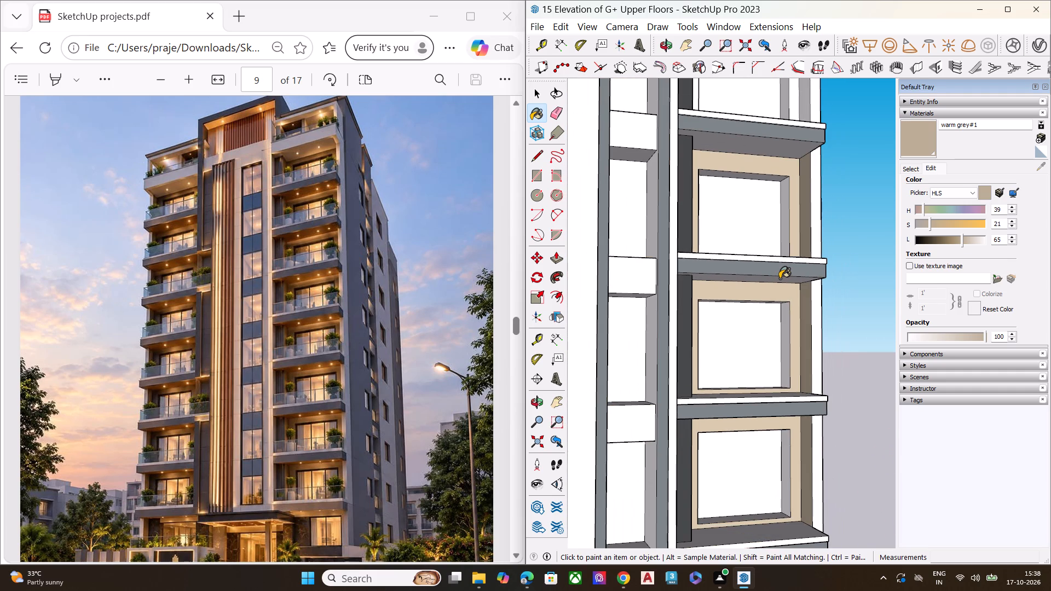
scroll(779, 279, "down", 7)
scroll(794, 149, "up", 3)
scroll(794, 149, "down", 1)
scroll(794, 149, "up", 10)
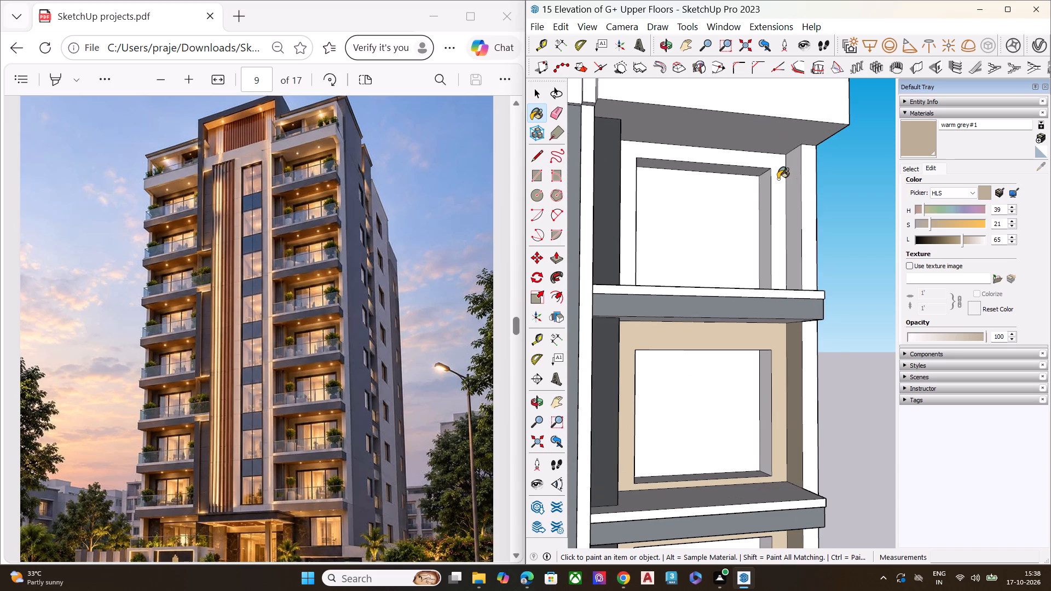
left_click(778, 179)
left_click(798, 184)
Paint the back walls of the top-floor terrace recesses above the parapet band, right and left, with warm grey#1.
scroll(788, 238, "down", 7)
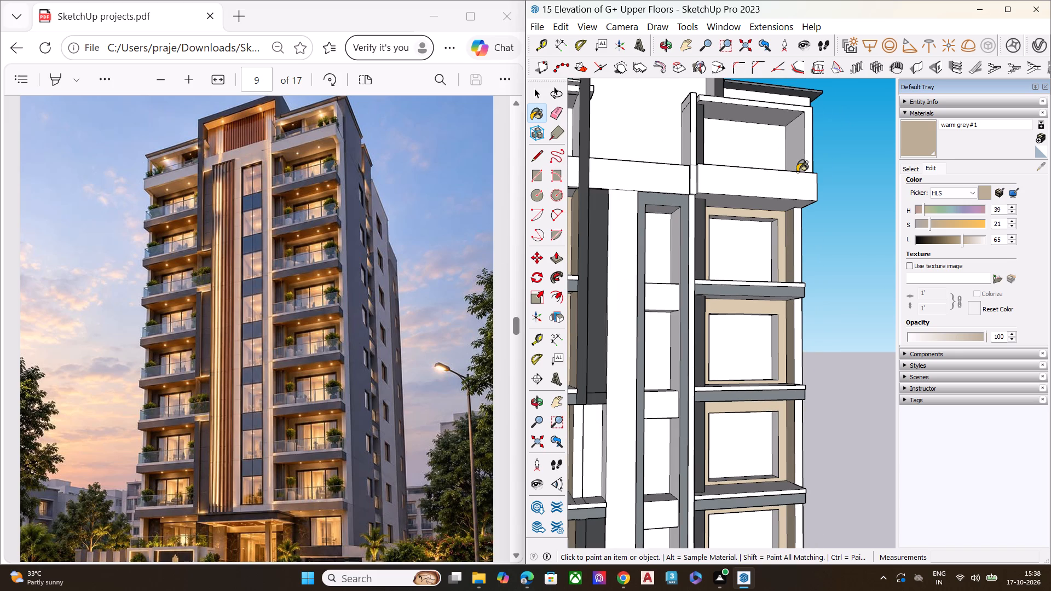
scroll(767, 222, "down", 8)
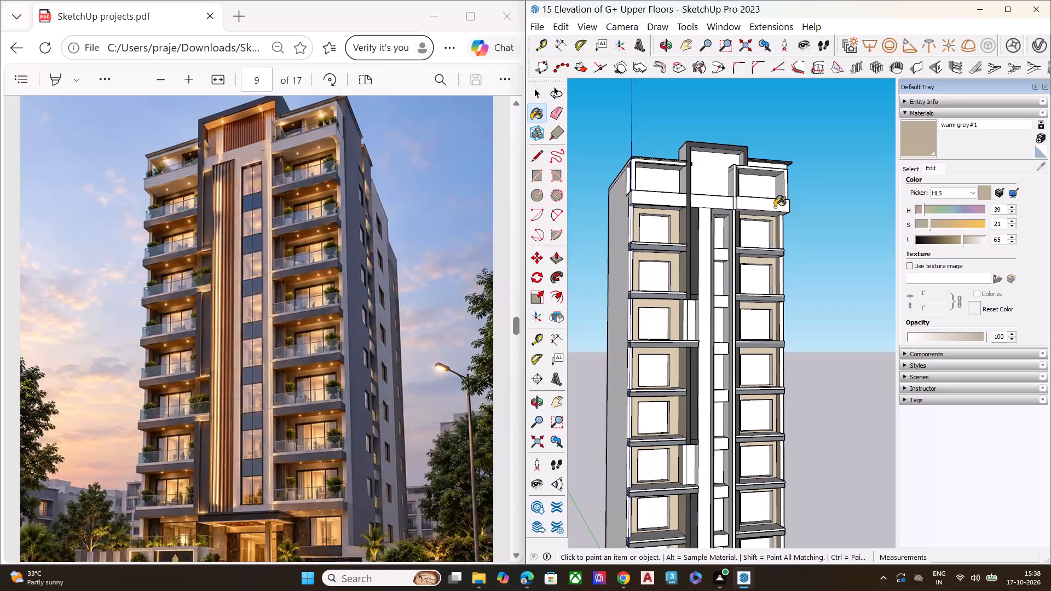
scroll(763, 238, "down", 1)
middle_click_drag(762, 238, 558, 247)
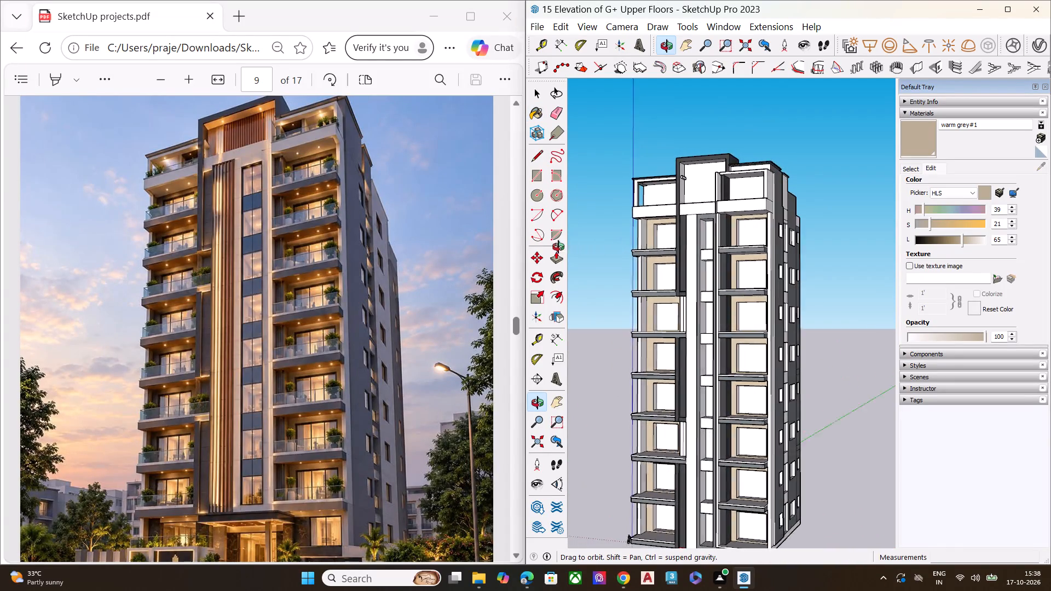
middle_click_drag(558, 247, 498, 233)
scroll(789, 195, "up", 8)
left_click(645, 172)
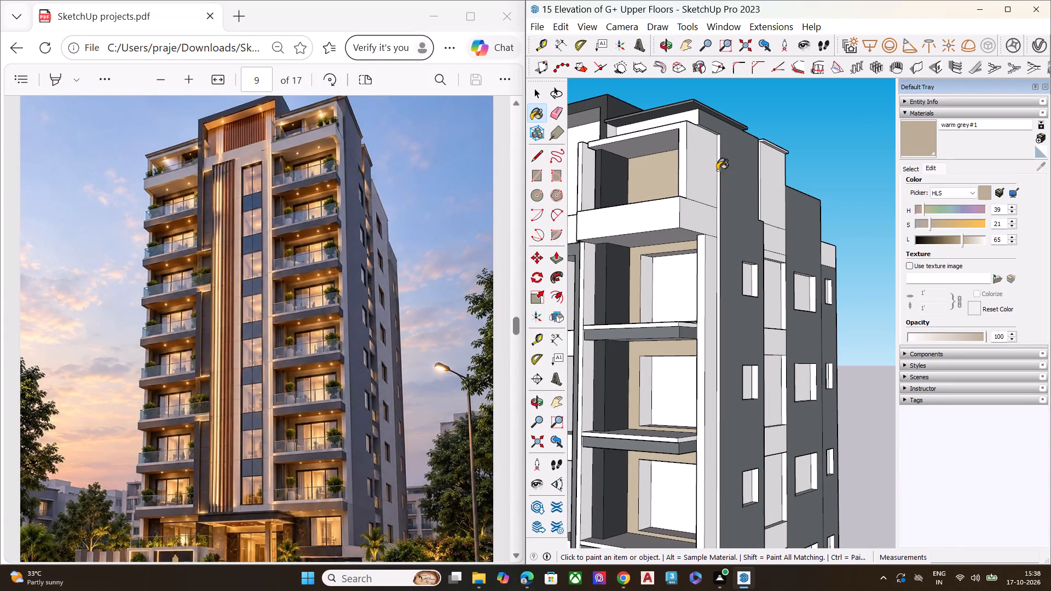
scroll(767, 176, "down", 8)
middle_click_drag(737, 208, 769, 169)
scroll(614, 163, "up", 5)
left_click(642, 209)
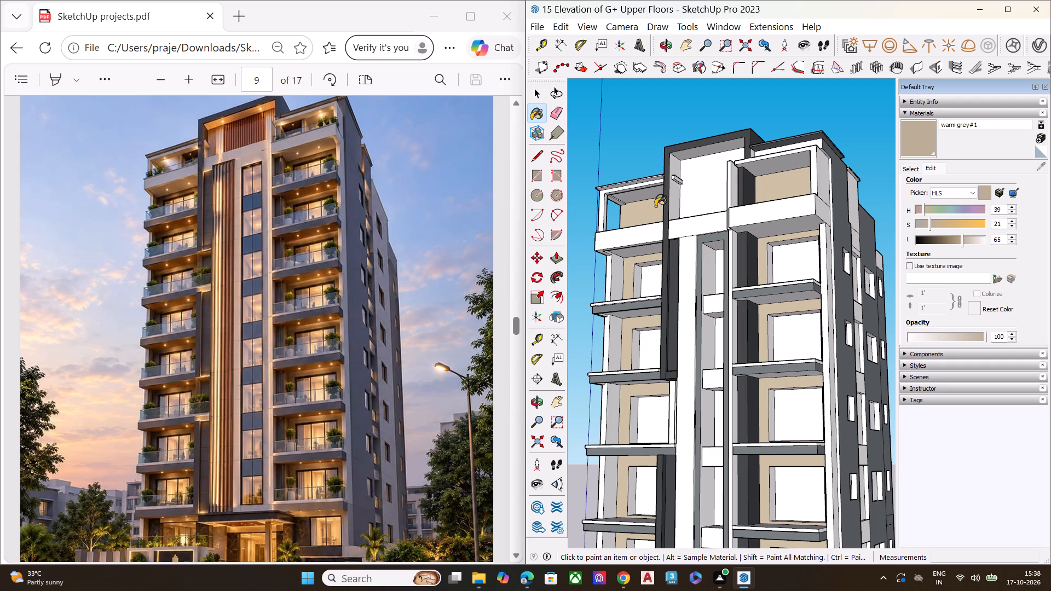
Paint the central vertical recess's side faces, plus the back wall and soffit of its uppermost opening, with warm grey#1.
scroll(704, 275, "up", 7)
left_click(717, 256)
middle_click_drag(730, 264, 791, 256)
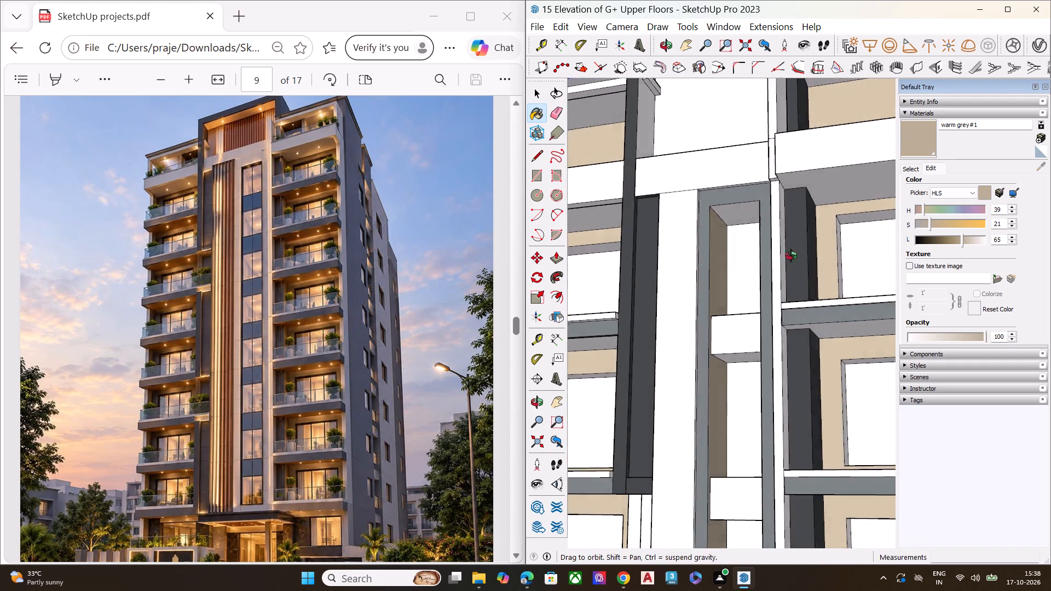
middle_click_drag(791, 256, 823, 254)
left_click(747, 276)
middle_click_drag(763, 276, 913, 280)
scroll(877, 279, "up", 4)
left_click(766, 263)
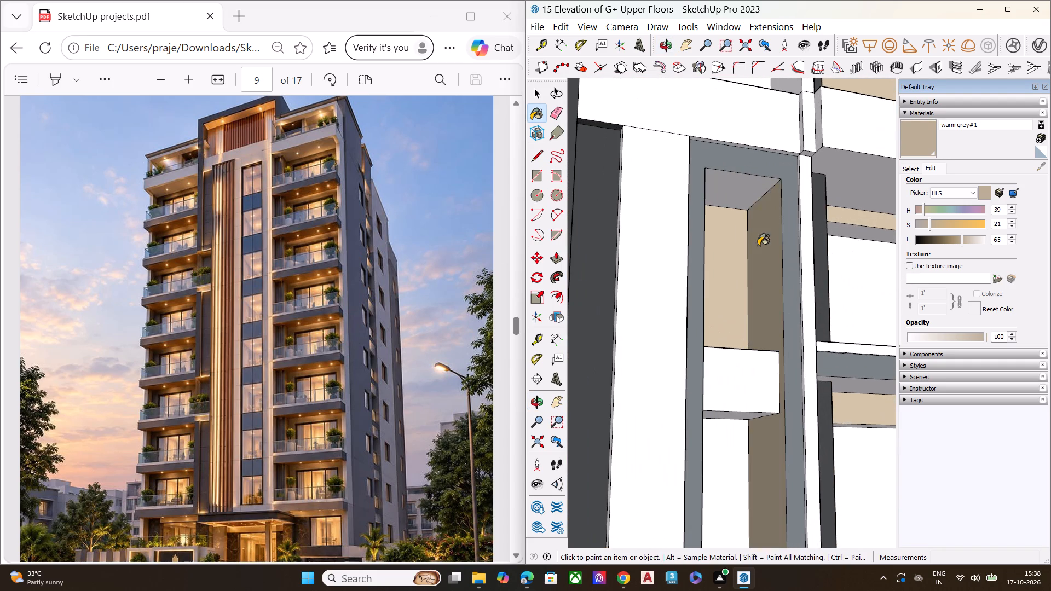
left_click(747, 196)
scroll(748, 195, "down", 10)
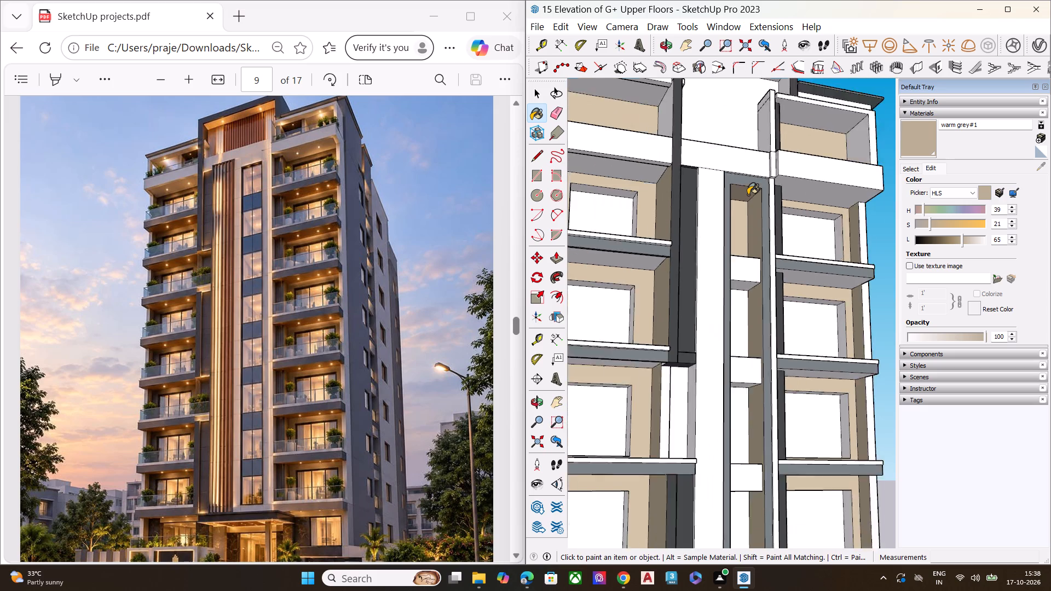
Paint the upper three spandrel panels between the openings of the central vertical recess with charchol#1.
scroll(748, 195, "down", 7)
left_click(1041, 40)
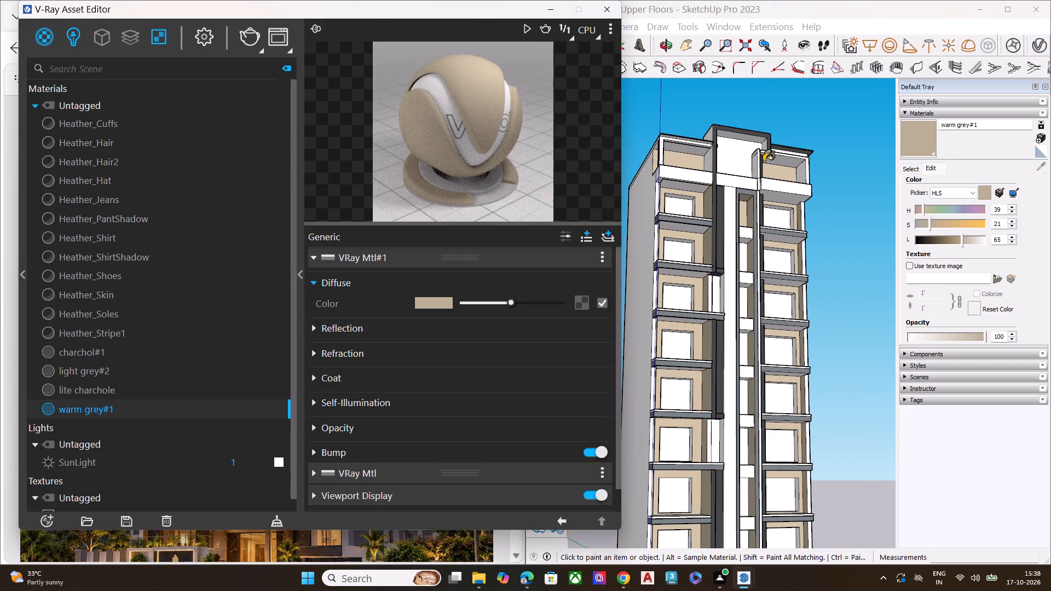
left_click(96, 395)
left_click(86, 351)
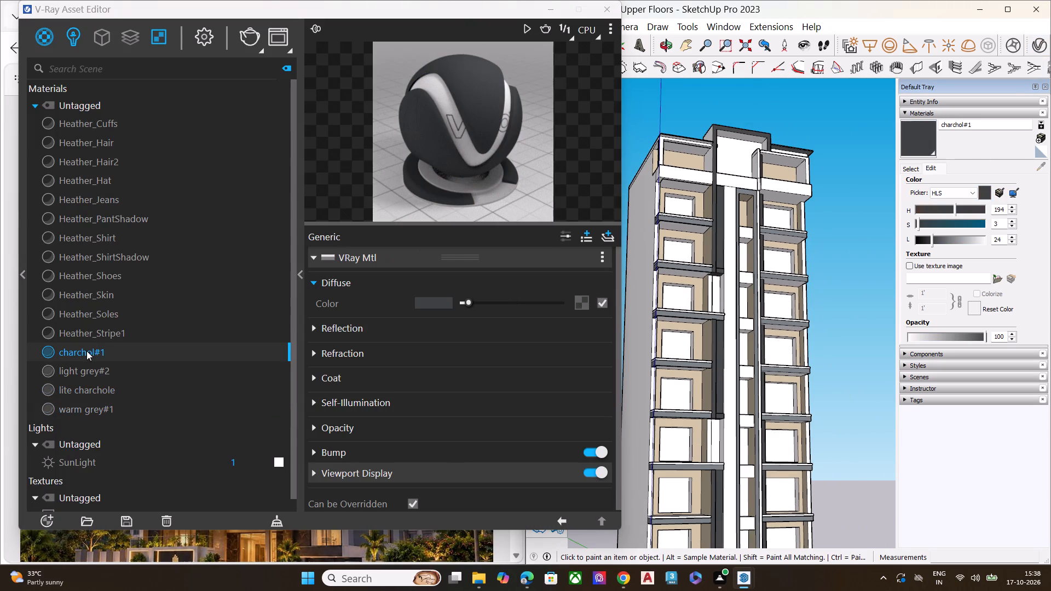
left_click(85, 350)
left_click(604, 6)
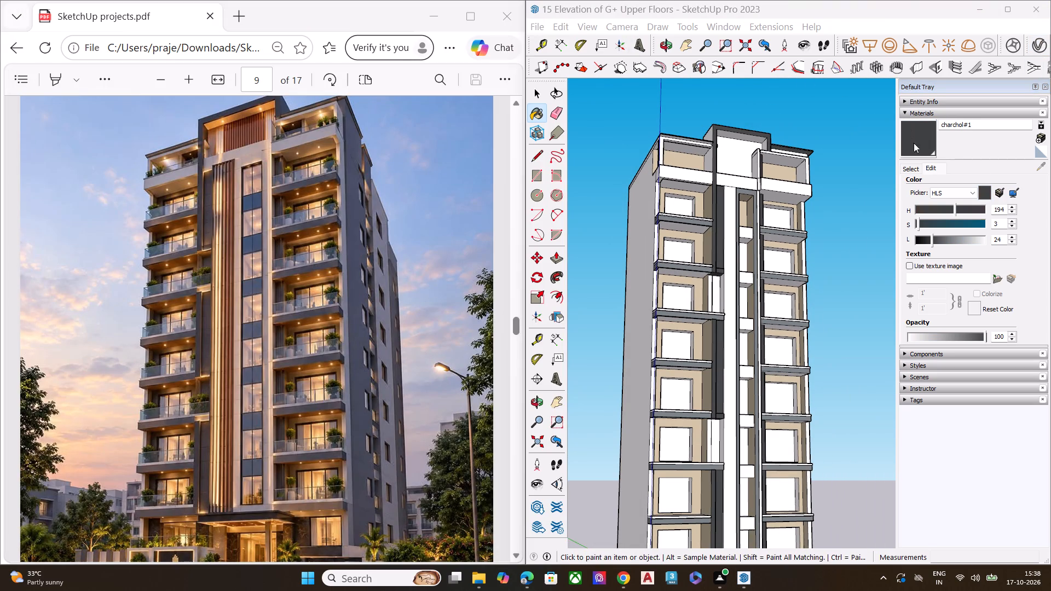
left_click(920, 138)
scroll(750, 240, "up", 9)
left_click(746, 225)
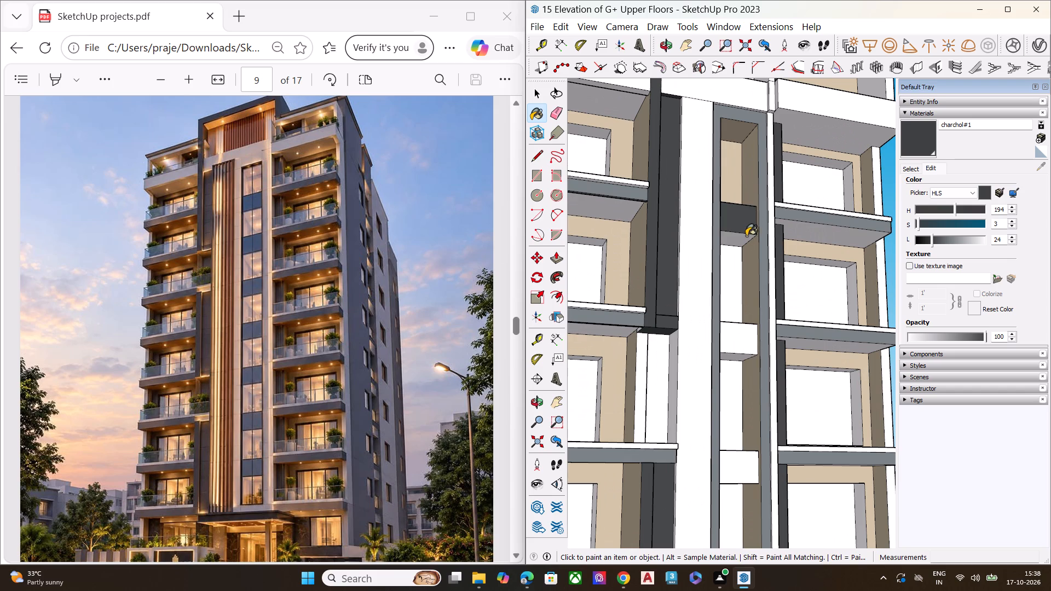
middle_click_drag(746, 236, 743, 153)
scroll(744, 306, "up", 5)
left_click(736, 289)
scroll(712, 196, "down", 3)
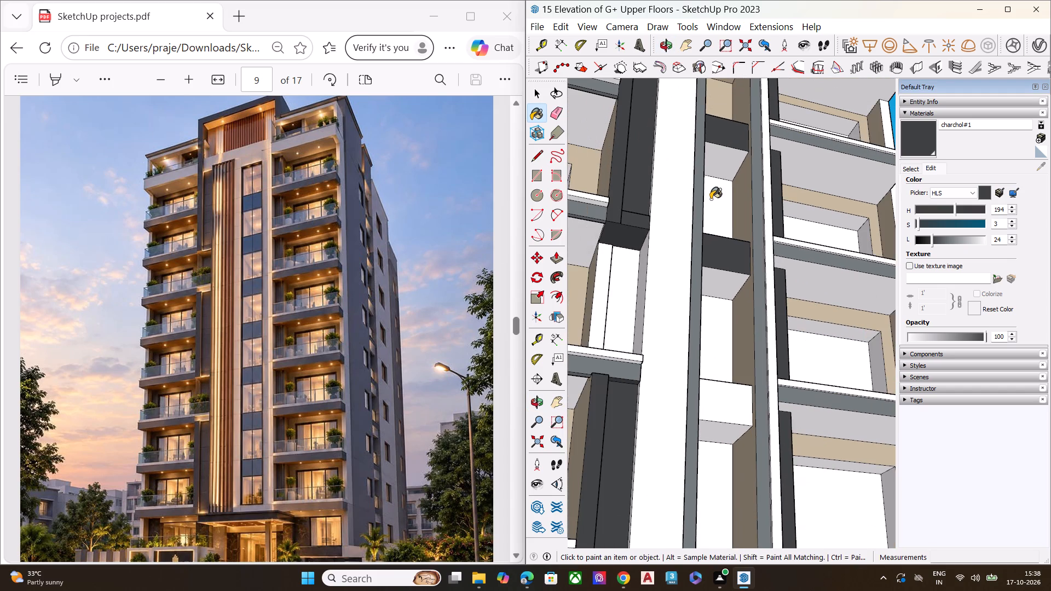
scroll(709, 351, "up", 4)
left_click(727, 408)
Paint the remaining four spandrel panels down the central vertical recess with charchol#1.
scroll(723, 239, "down", 6)
scroll(723, 237, "up", 2)
scroll(723, 233, "down", 3)
scroll(729, 203, "up", 1)
scroll(729, 203, "down", 3)
scroll(729, 203, "up", 4)
scroll(729, 203, "down", 2)
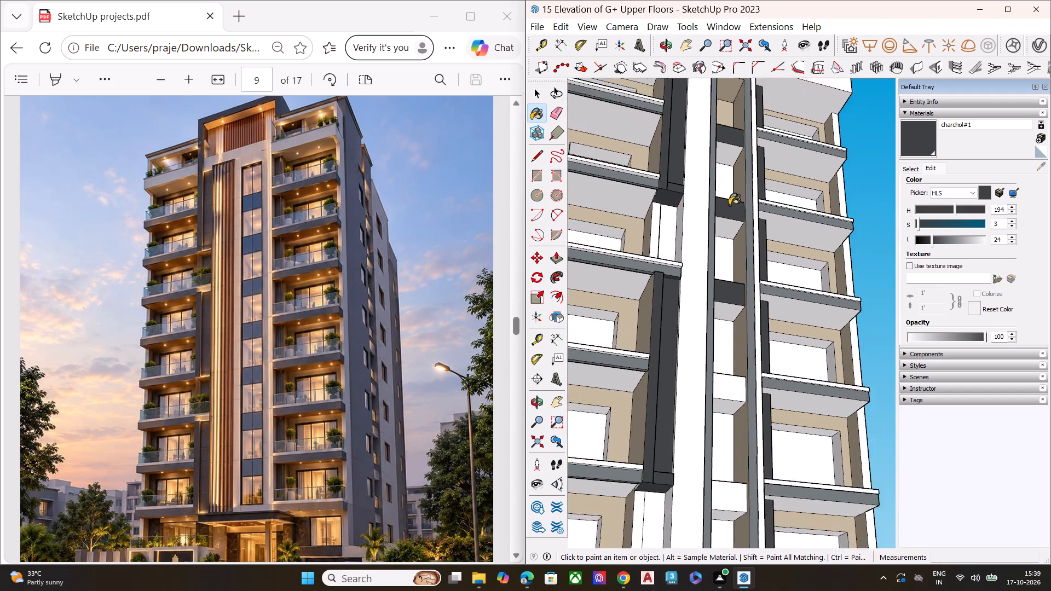
scroll(729, 360, "up", 6)
left_click(730, 400)
scroll(713, 229, "down", 8)
scroll(714, 381, "up", 7)
left_click(723, 362)
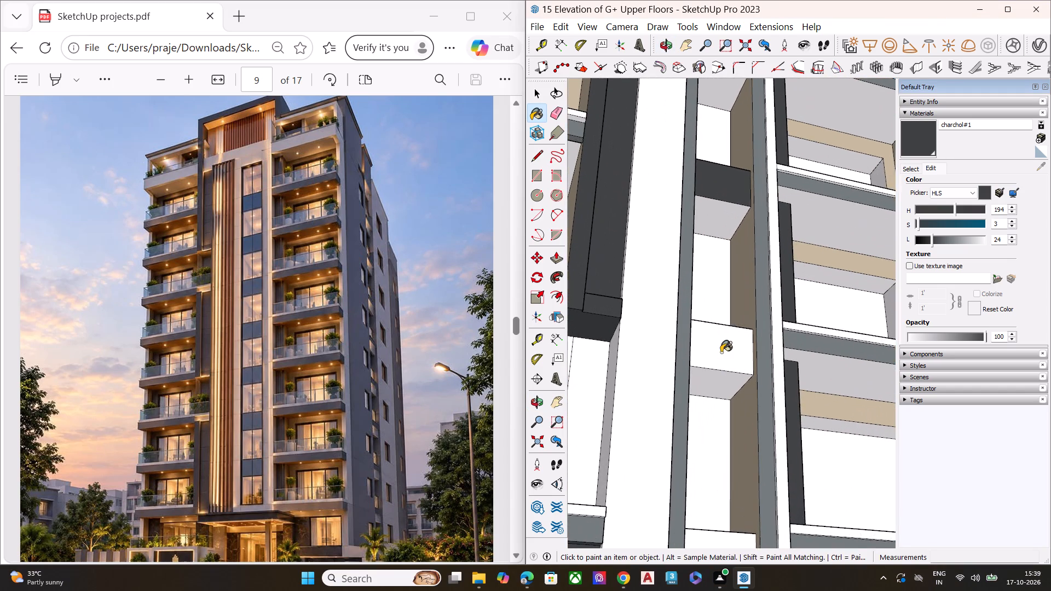
scroll(703, 293, "down", 9)
scroll(707, 459, "up", 8)
left_click(707, 296)
left_click(701, 494)
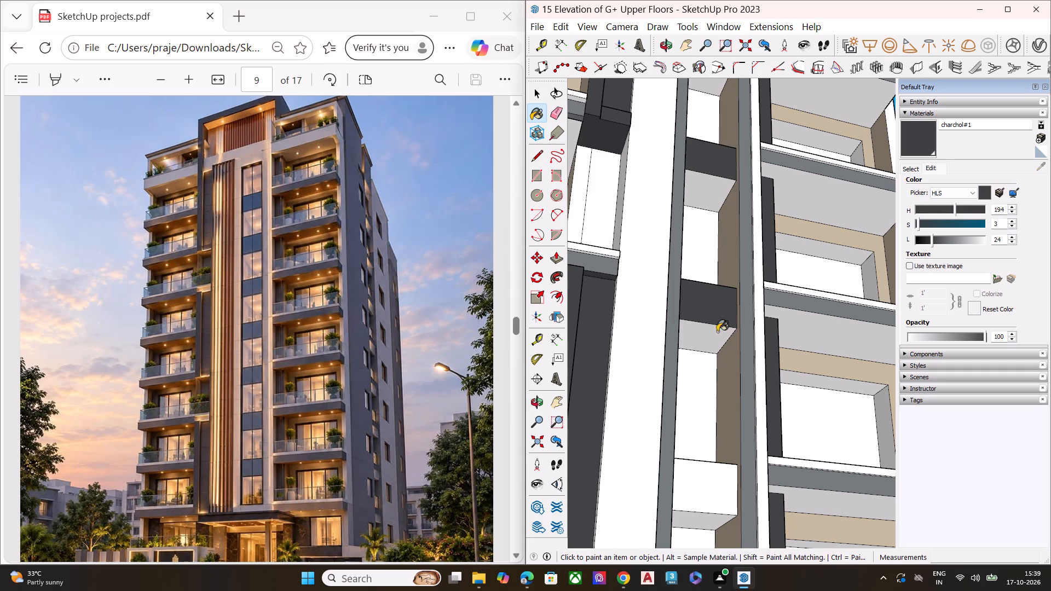
Examine the tower's front and side faces from several angles against the reference rendering to find surfaces still unpainted.
scroll(714, 254, "down", 9)
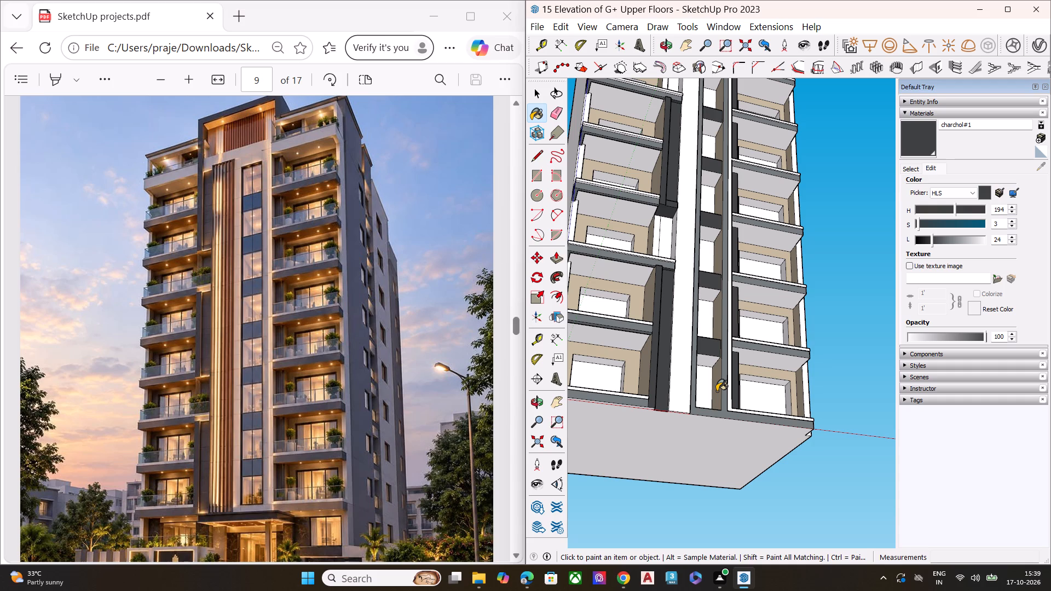
middle_click_drag(793, 229, 649, 305)
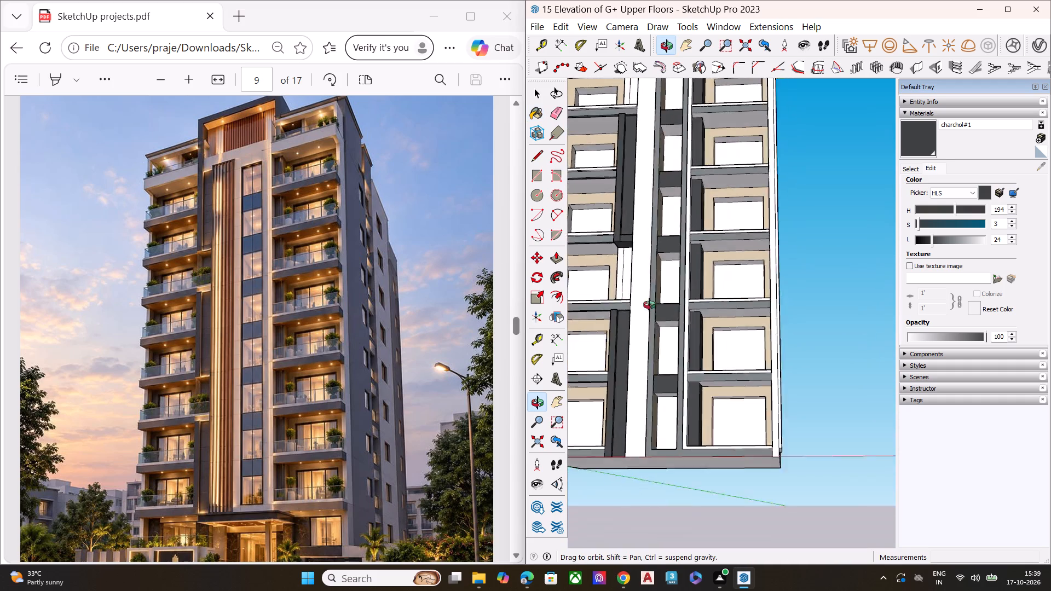
middle_click_drag(649, 305, 617, 315)
scroll(621, 312, "up", 8)
middle_click_drag(790, 271, 625, 289)
scroll(624, 289, "up", 1)
scroll(701, 284, "down", 2)
scroll(709, 288, "up", 1)
scroll(713, 290, "down", 13)
middle_click(756, 282)
scroll(756, 282, "down", 8)
scroll(784, 258, "up", 2)
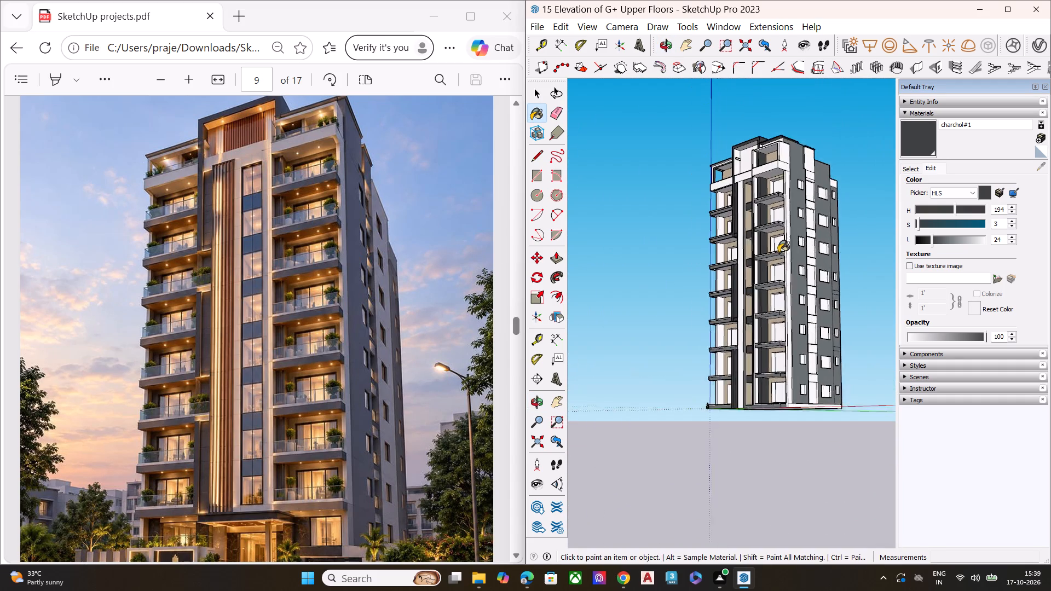
scroll(778, 252, "up", 2)
middle_click_drag(837, 262, 869, 265)
middle_click_drag(755, 258, 871, 271)
middle_click_drag(707, 275, 900, 280)
scroll(769, 241, "up", 7)
scroll(766, 242, "down", 4)
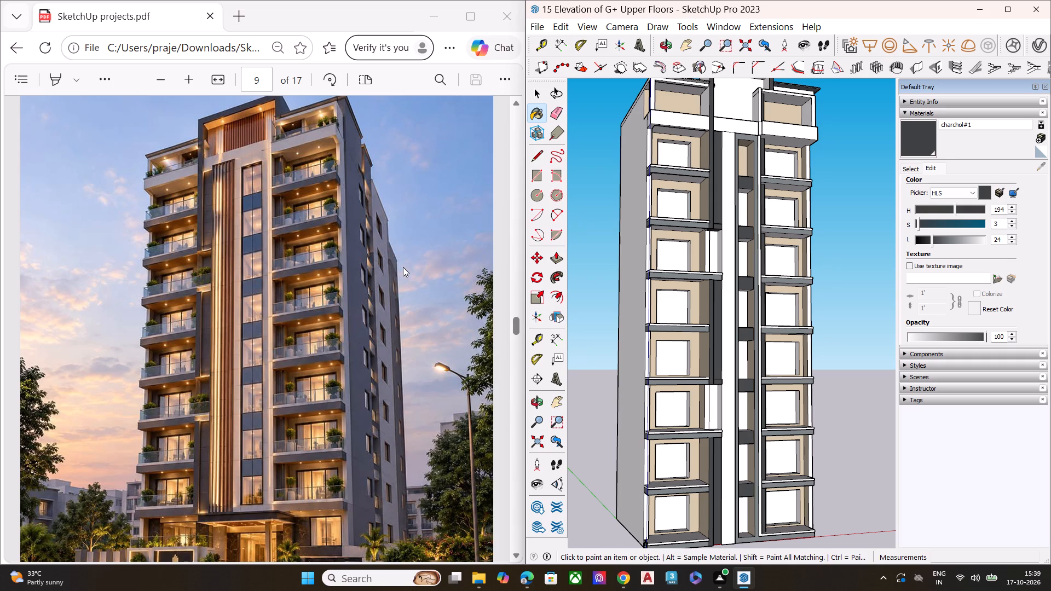
scroll(643, 137, "up", 1)
scroll(643, 137, "down", 1)
scroll(643, 137, "up", 2)
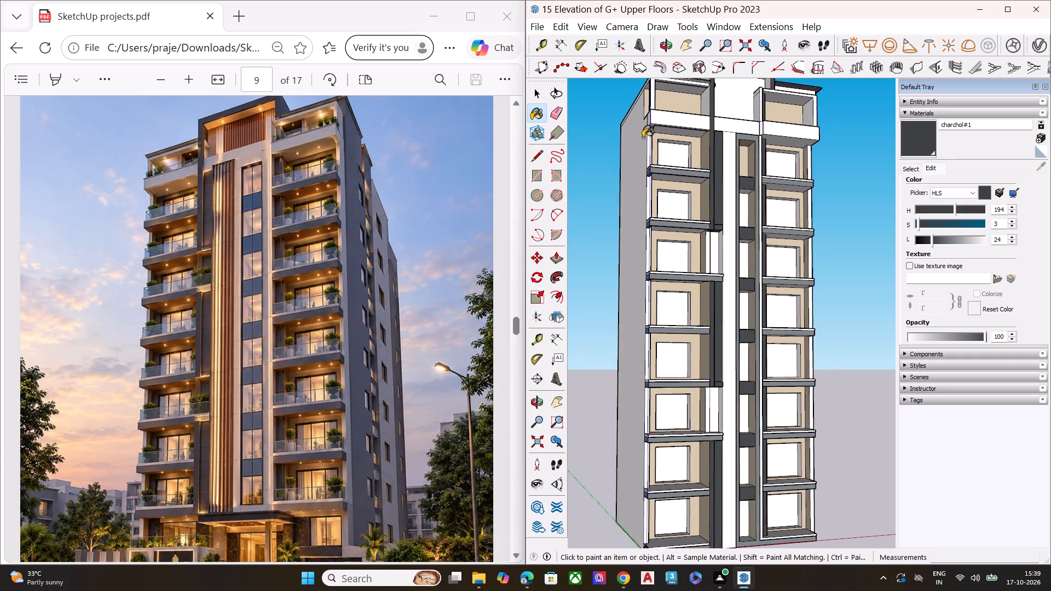
scroll(643, 137, "up", 2)
middle_click_drag(665, 146, 439, 248)
scroll(589, 167, "up", 1)
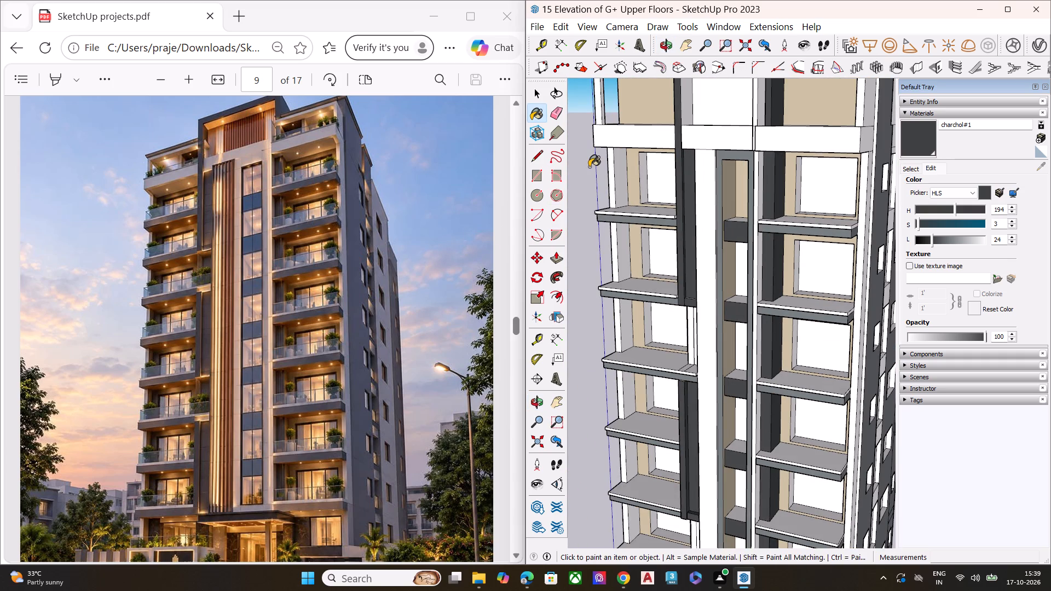
scroll(589, 167, "down", 4)
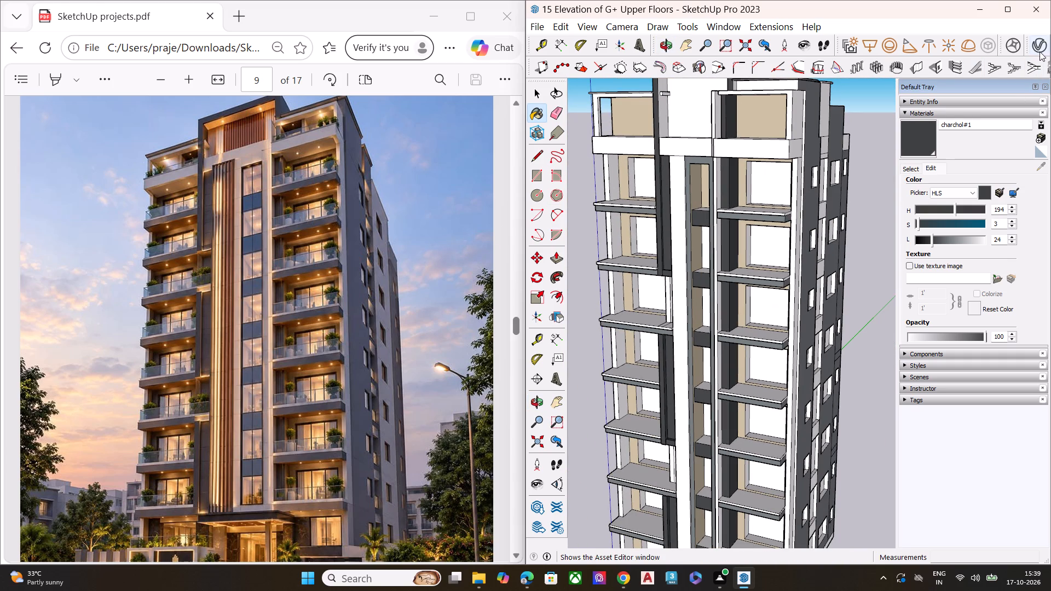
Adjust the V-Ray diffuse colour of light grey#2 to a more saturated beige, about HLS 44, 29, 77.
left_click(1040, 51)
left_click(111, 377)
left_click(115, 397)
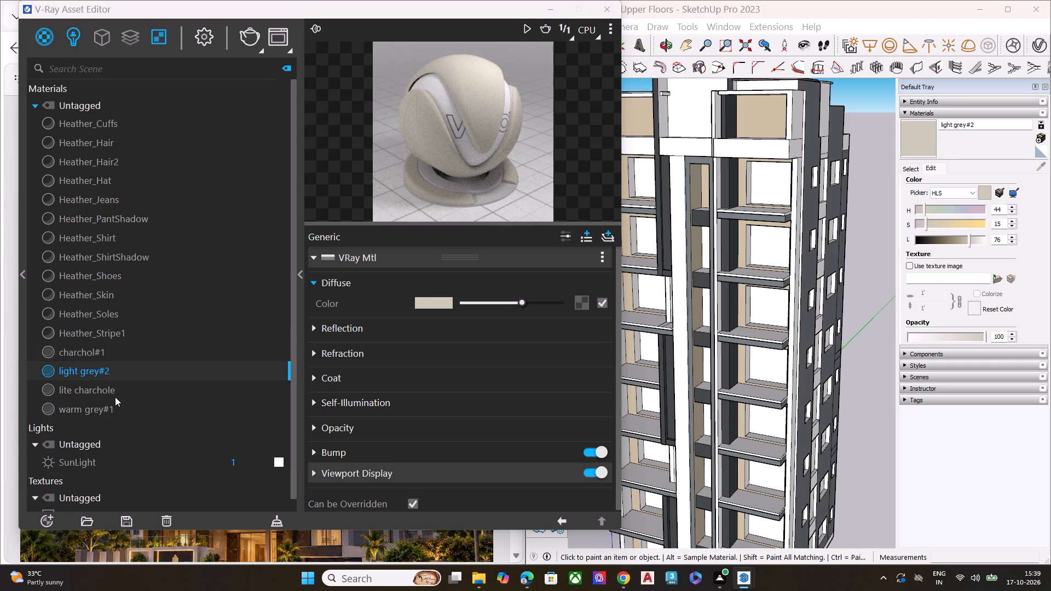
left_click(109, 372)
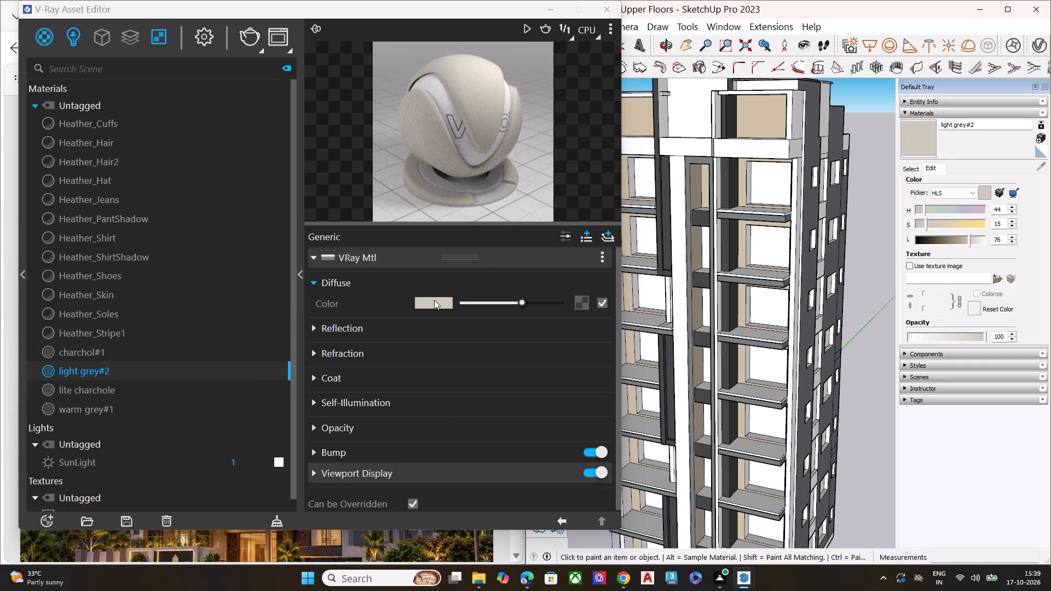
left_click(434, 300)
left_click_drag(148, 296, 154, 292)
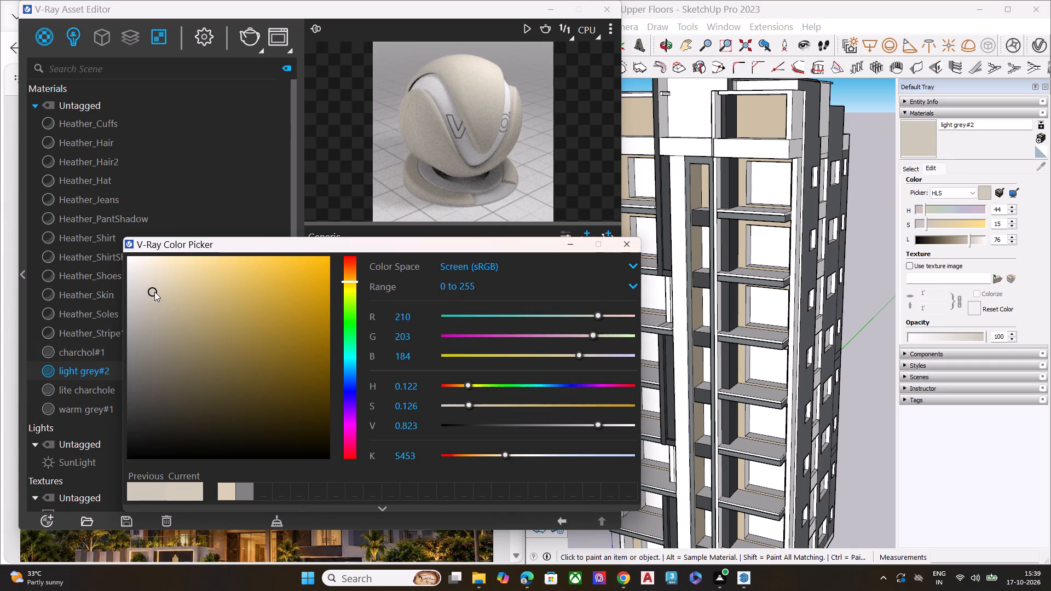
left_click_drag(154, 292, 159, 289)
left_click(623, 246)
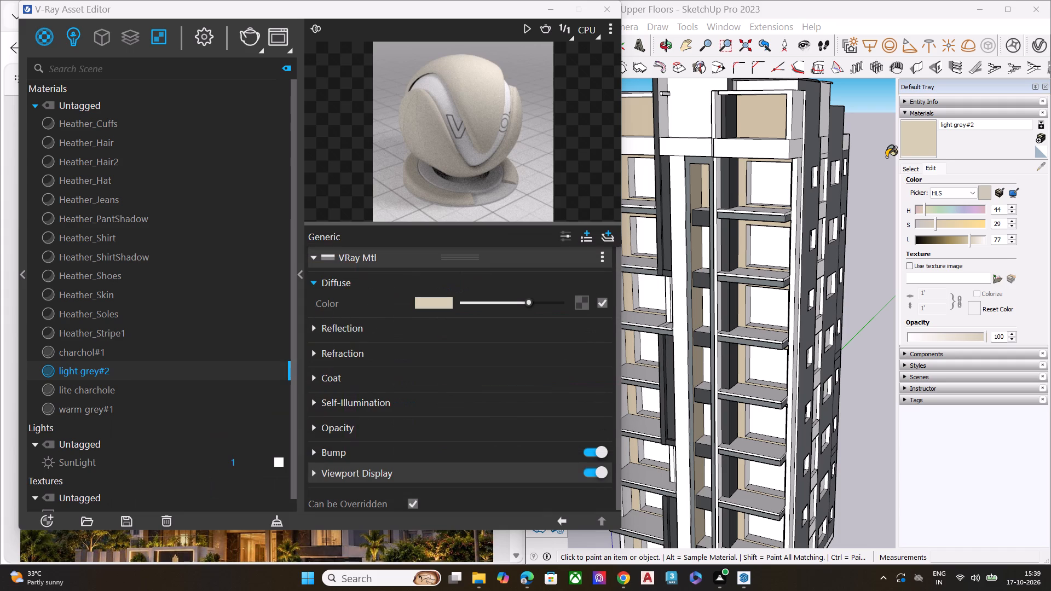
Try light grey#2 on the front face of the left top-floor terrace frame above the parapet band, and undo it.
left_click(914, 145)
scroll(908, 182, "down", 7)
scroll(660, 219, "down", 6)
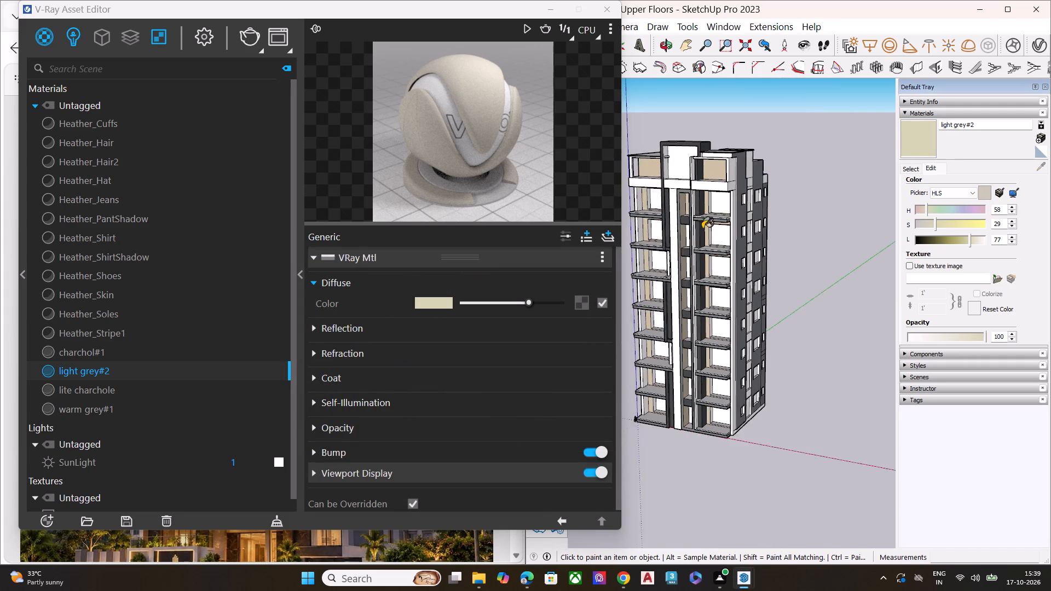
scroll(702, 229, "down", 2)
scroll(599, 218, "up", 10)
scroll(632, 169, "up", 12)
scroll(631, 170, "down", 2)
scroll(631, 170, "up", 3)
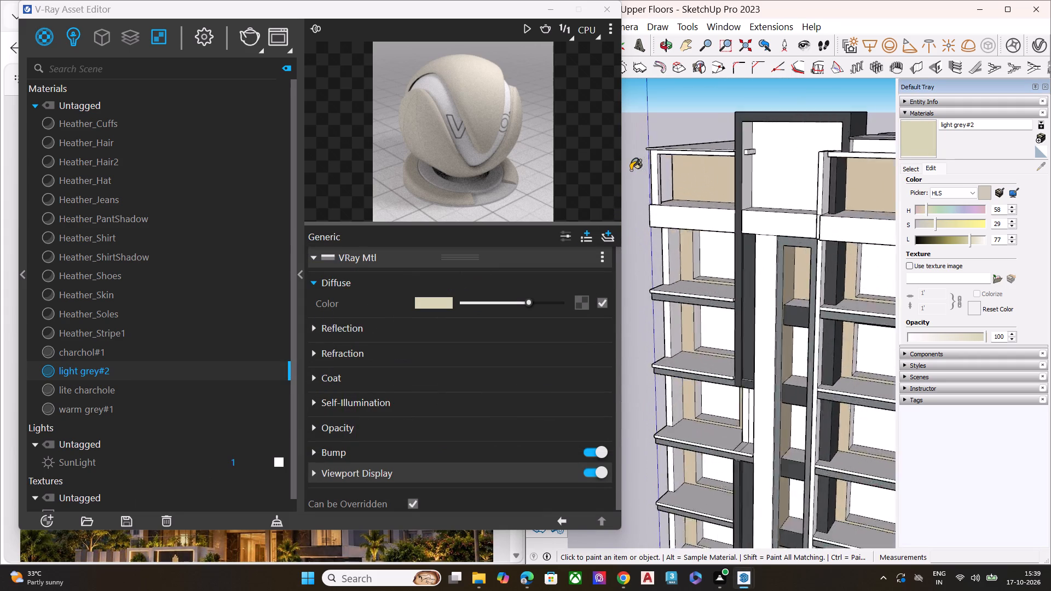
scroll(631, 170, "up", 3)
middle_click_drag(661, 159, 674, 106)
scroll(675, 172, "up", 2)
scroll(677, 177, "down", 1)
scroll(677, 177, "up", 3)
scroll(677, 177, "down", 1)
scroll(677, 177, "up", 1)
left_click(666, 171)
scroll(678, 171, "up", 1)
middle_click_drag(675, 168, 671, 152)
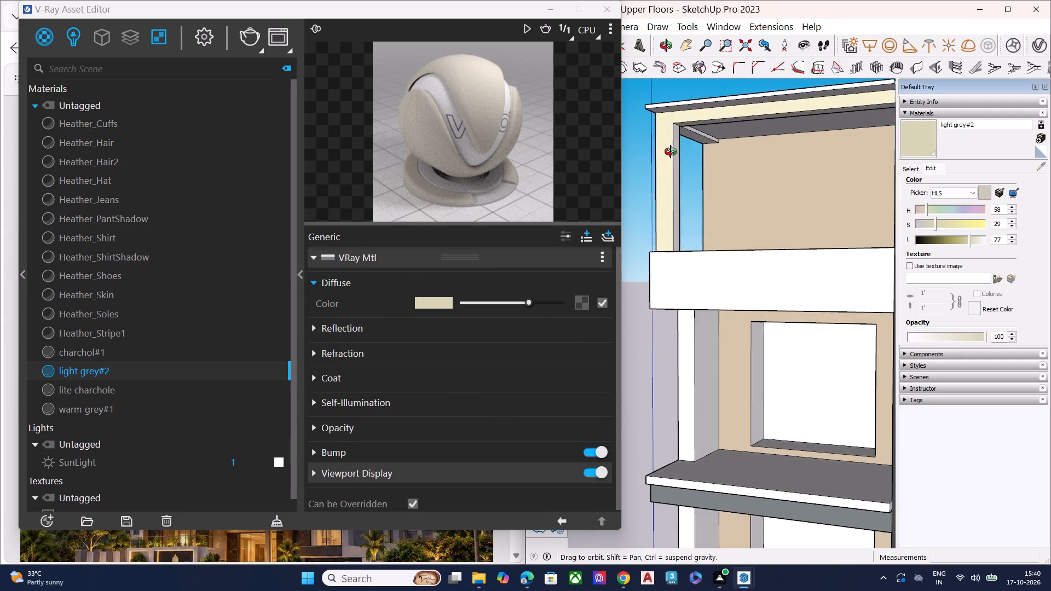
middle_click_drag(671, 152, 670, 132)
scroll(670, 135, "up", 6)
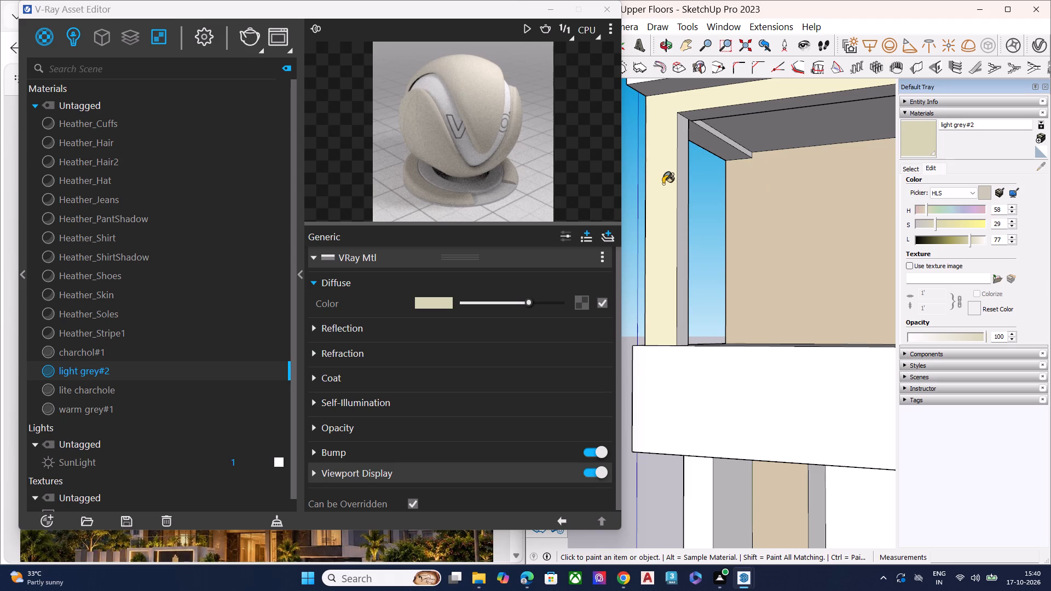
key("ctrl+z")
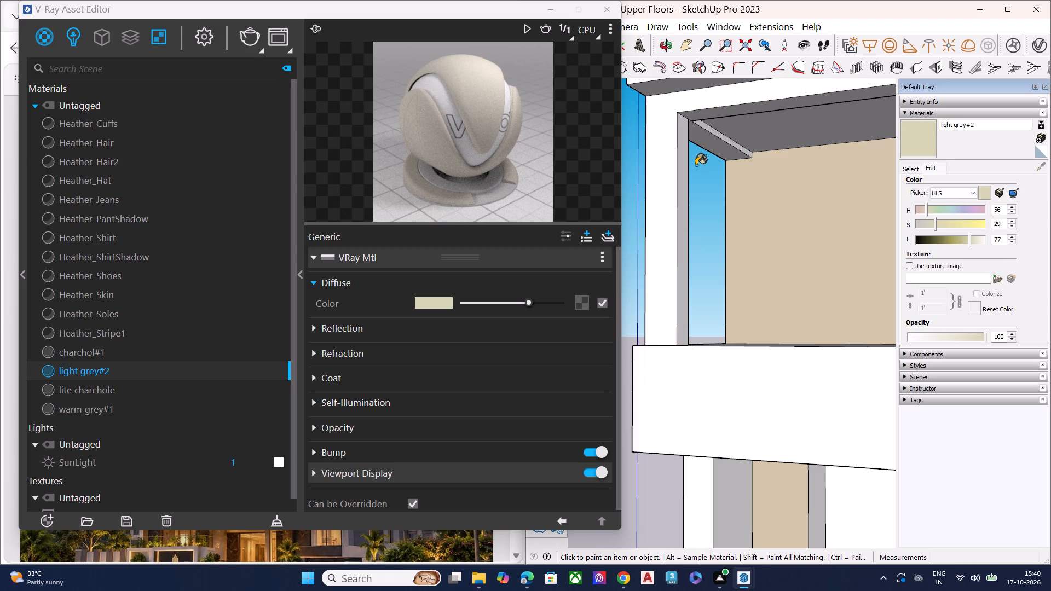
Lighten the V-Ray diffuse colour of light grey#2 to a pale cream, about RGB 232, 230, 205, and store it as a swatch.
key("space")
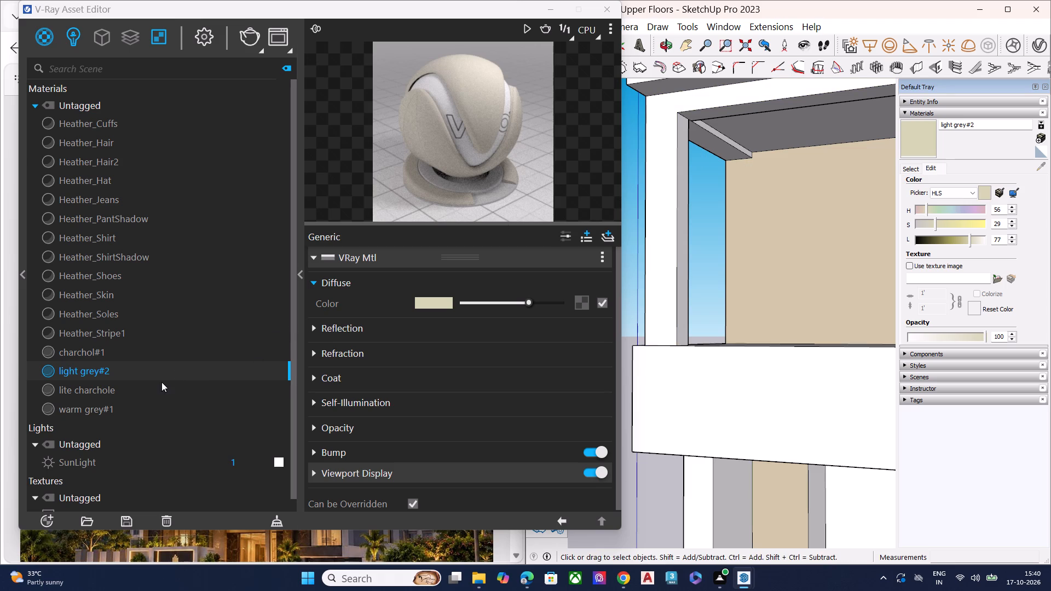
left_click(153, 387)
left_click(157, 374)
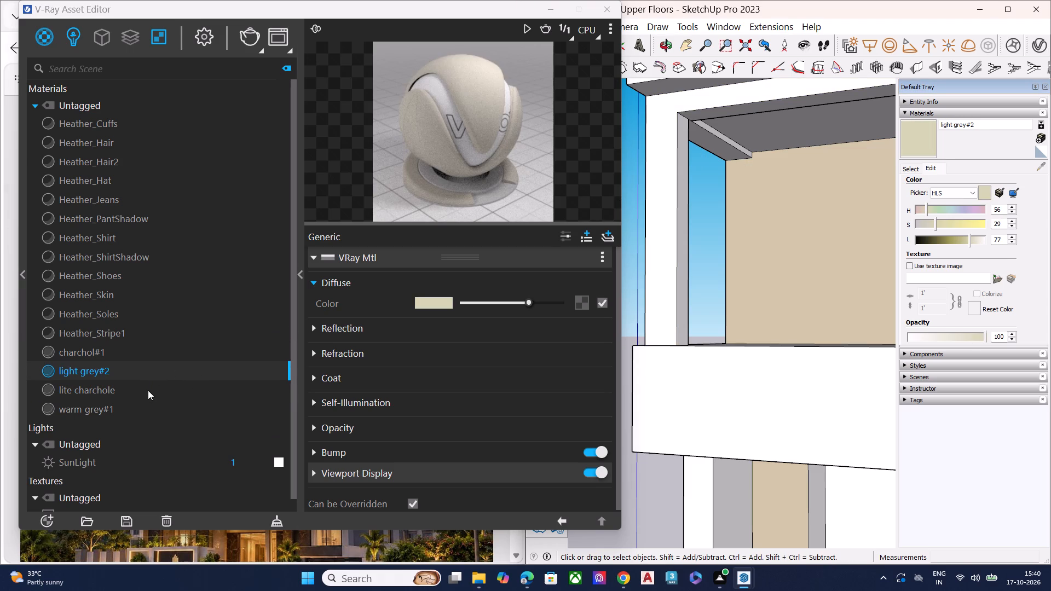
left_click(148, 390)
left_click(150, 376)
left_click(443, 298)
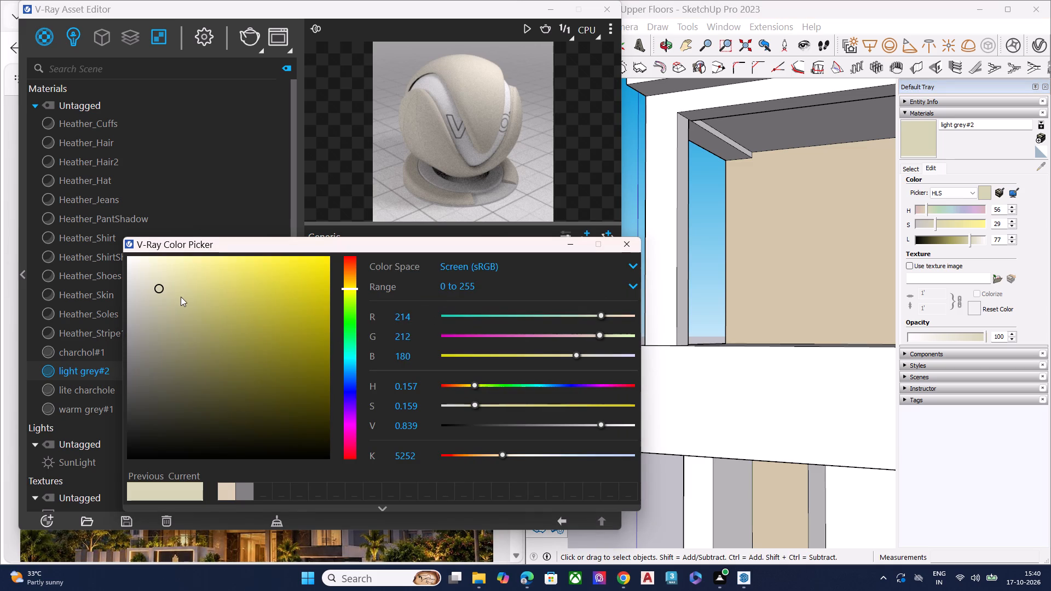
left_click(145, 283)
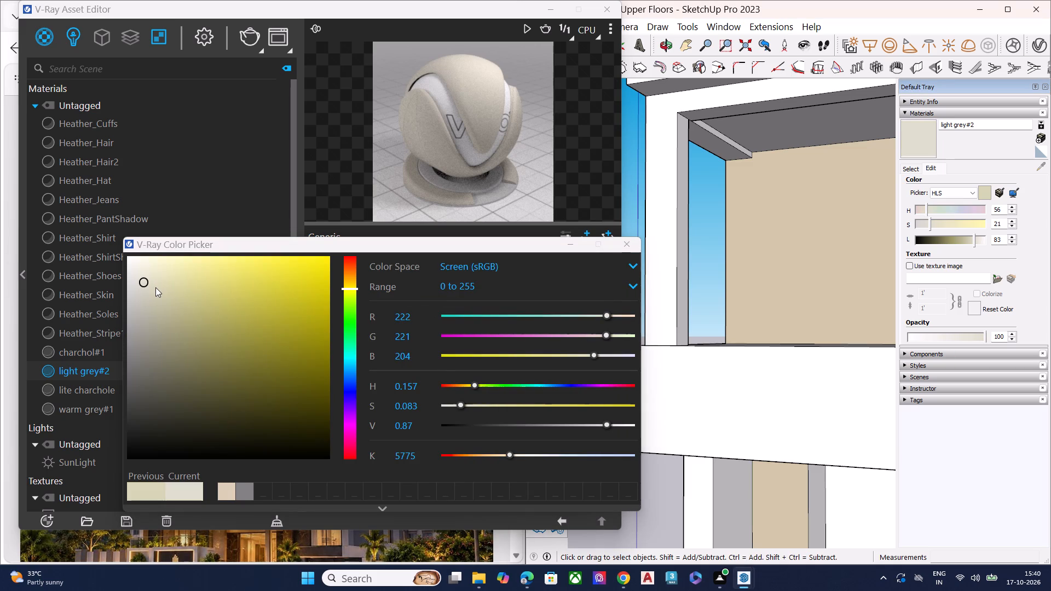
left_click(146, 271)
left_click(155, 264)
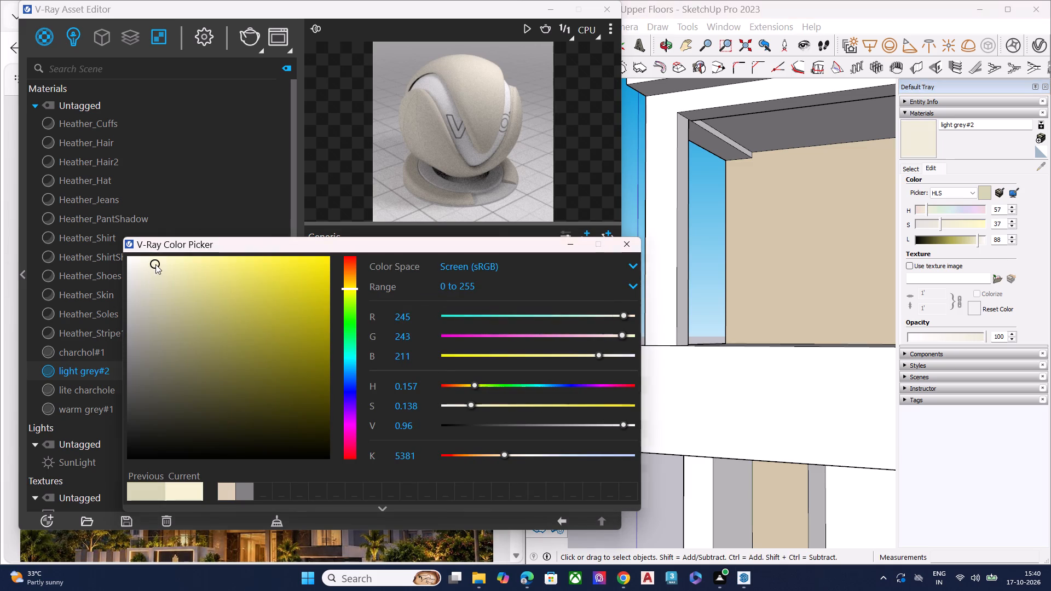
left_click(163, 270)
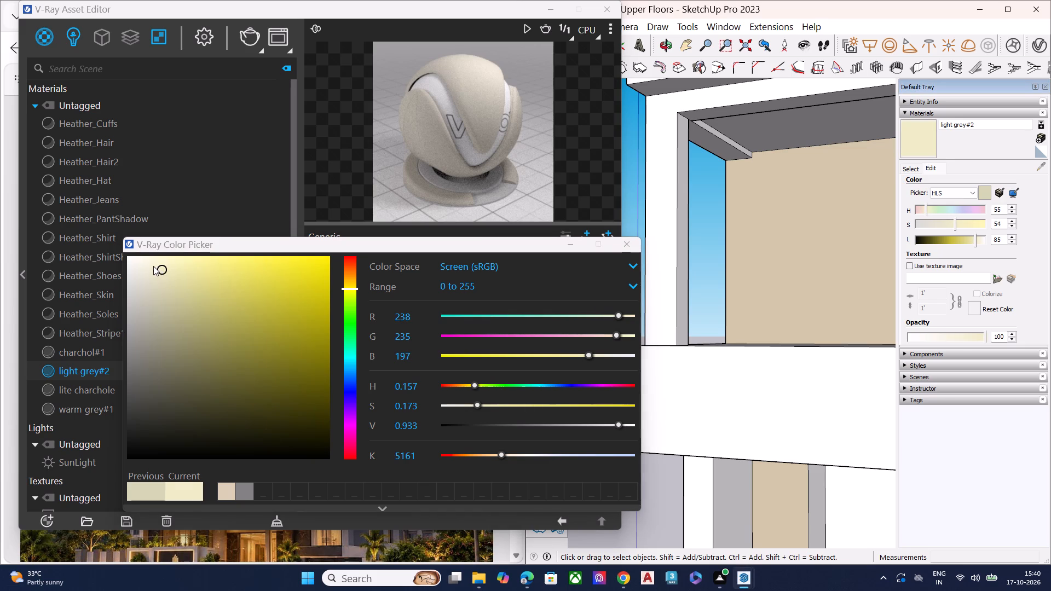
left_click(153, 266)
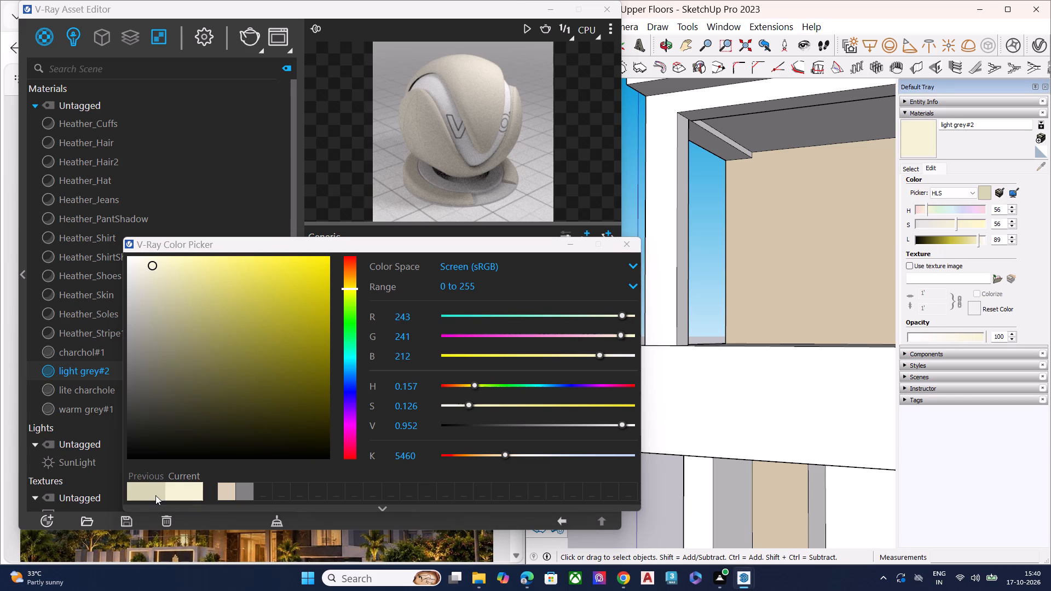
left_click(211, 289)
left_click(163, 269)
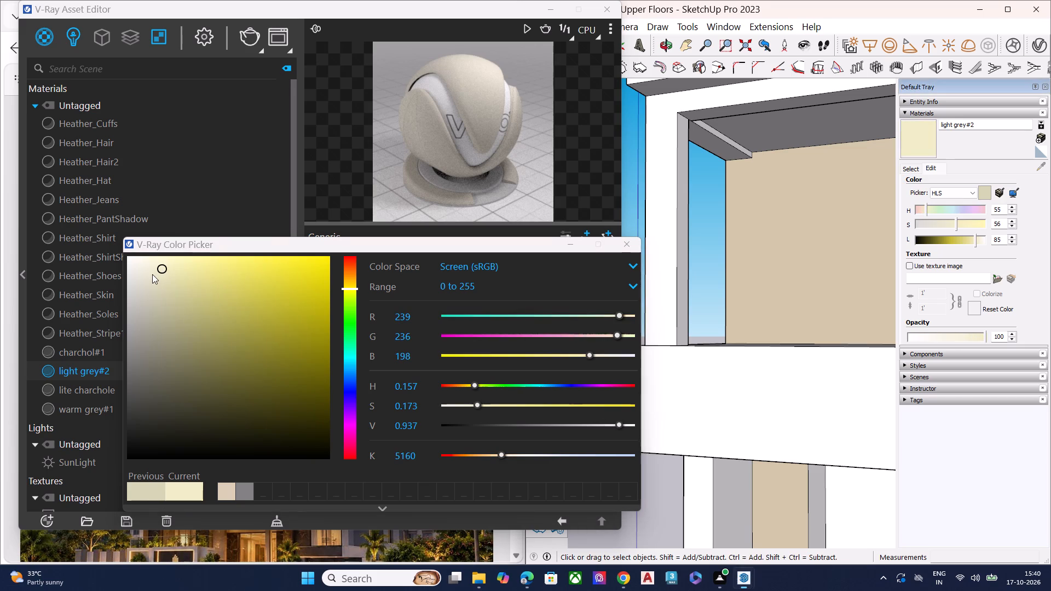
left_click(152, 274)
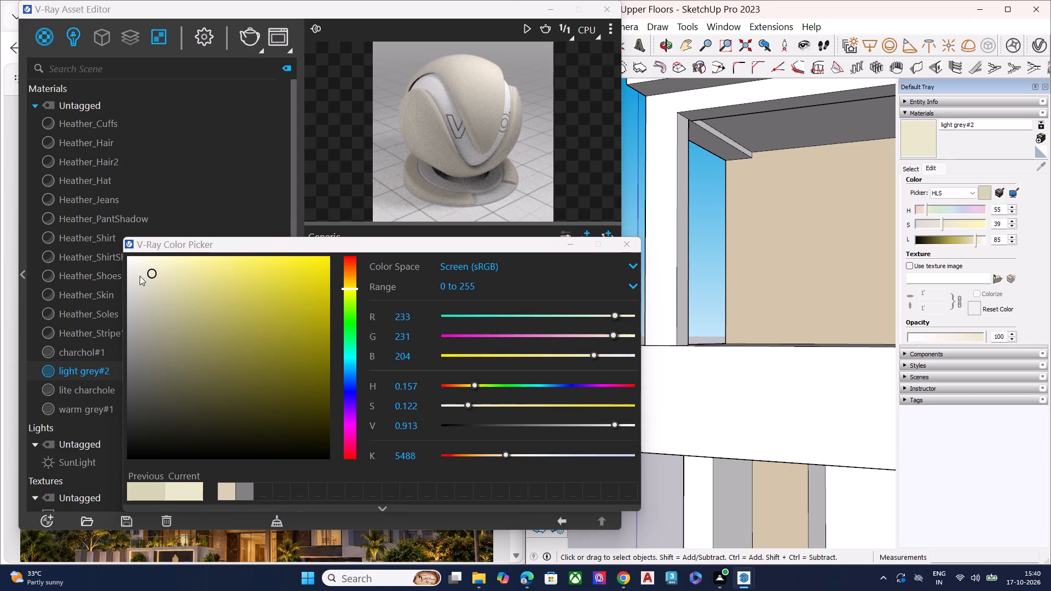
left_click(142, 274)
left_click(152, 275)
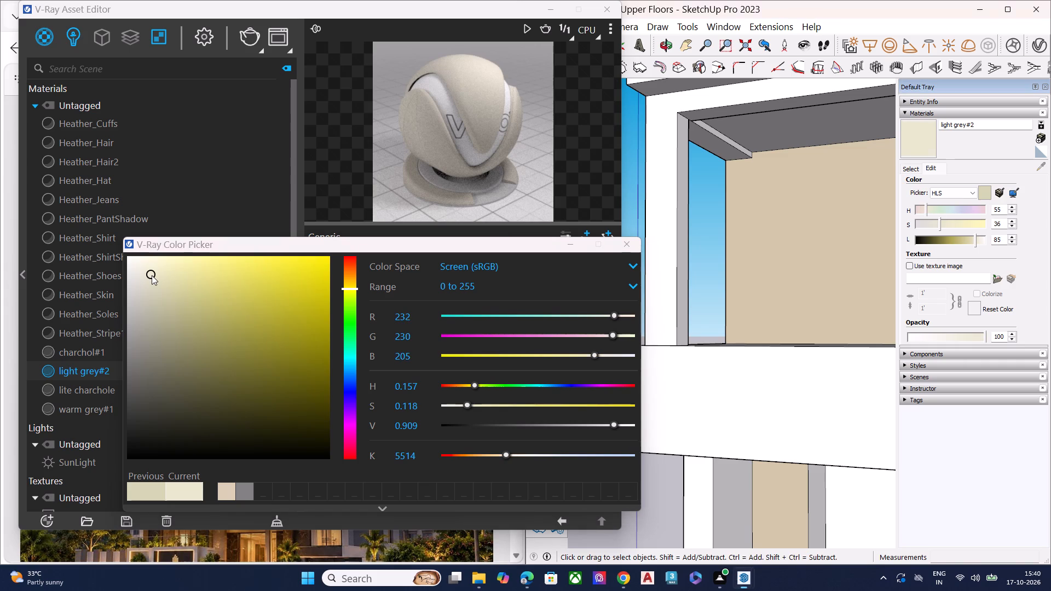
left_click(187, 490)
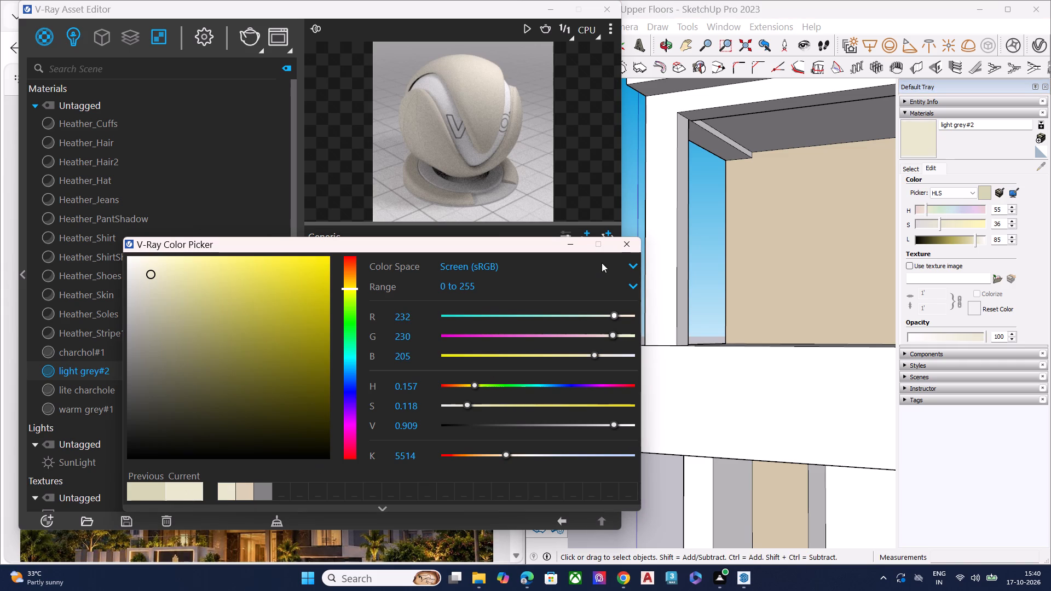
left_click(628, 249)
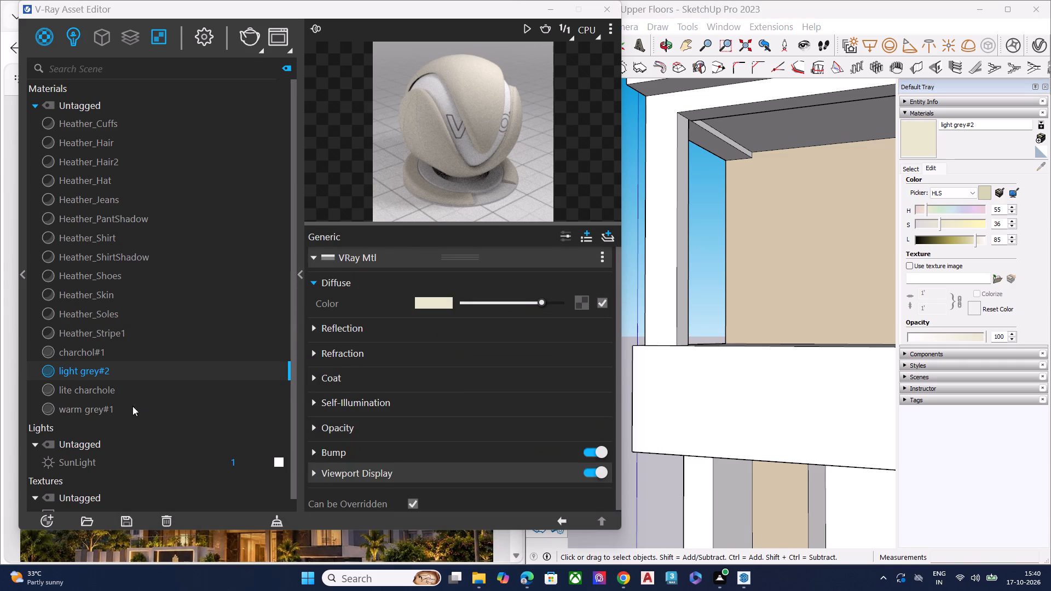
Paint the left top-floor terrace frame's front face, inner side and small beam faces with light grey#2.
left_click(100, 369)
left_click(914, 136)
left_click(921, 131)
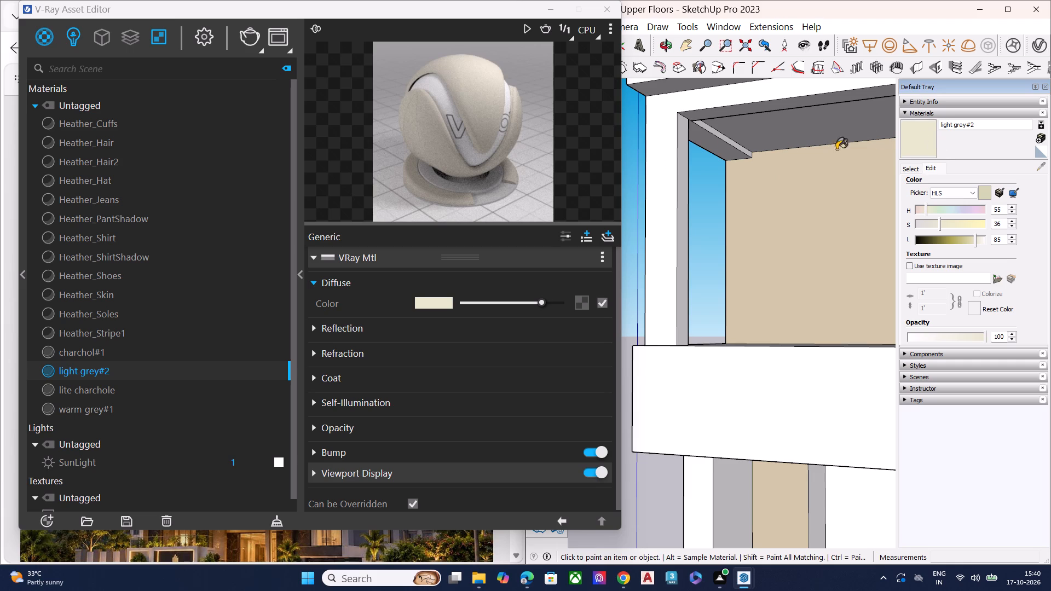
left_click(655, 144)
middle_click_drag(679, 151, 608, 117)
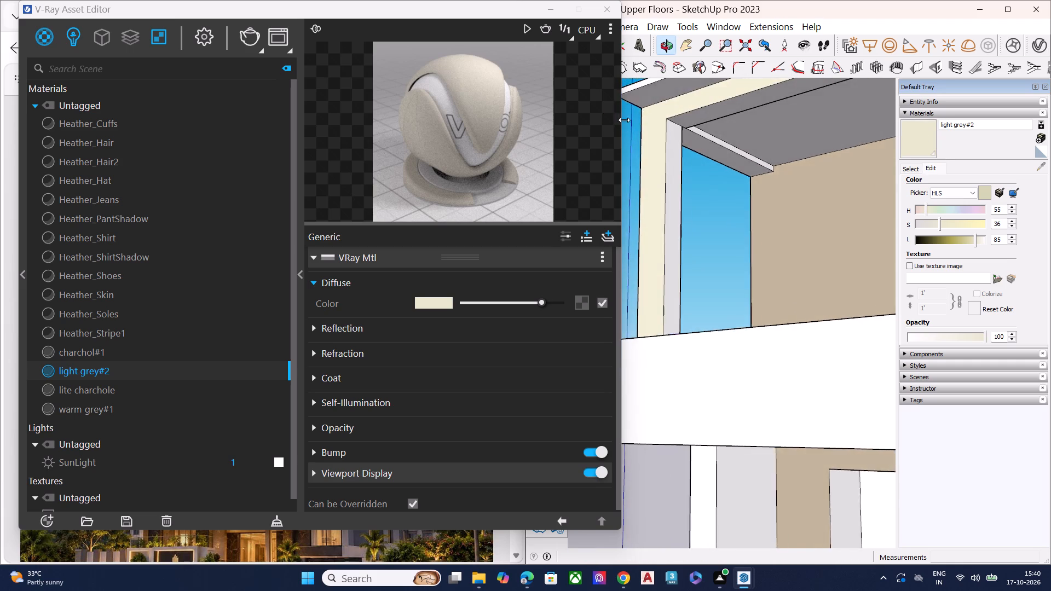
scroll(657, 123, "up", 8)
left_click(676, 140)
left_click(720, 150)
left_click(740, 146)
scroll(699, 163, "up", 1)
scroll(699, 163, "down", 3)
scroll(705, 165, "up", 1)
scroll(706, 165, "down", 2)
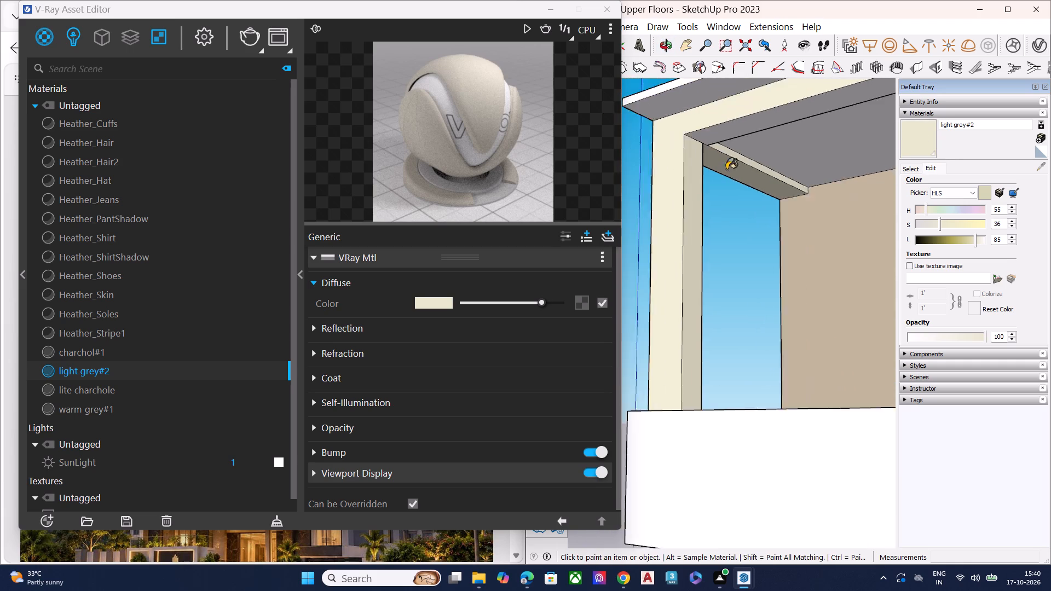
scroll(726, 170, "down", 7)
scroll(722, 181, "up", 1)
scroll(721, 182, "down", 5)
left_click(617, 10)
Paint the left terrace's parapet band front and underside edge, plus the front and inner side of the corner pier directly below, with light grey#2.
scroll(750, 282, "down", 3)
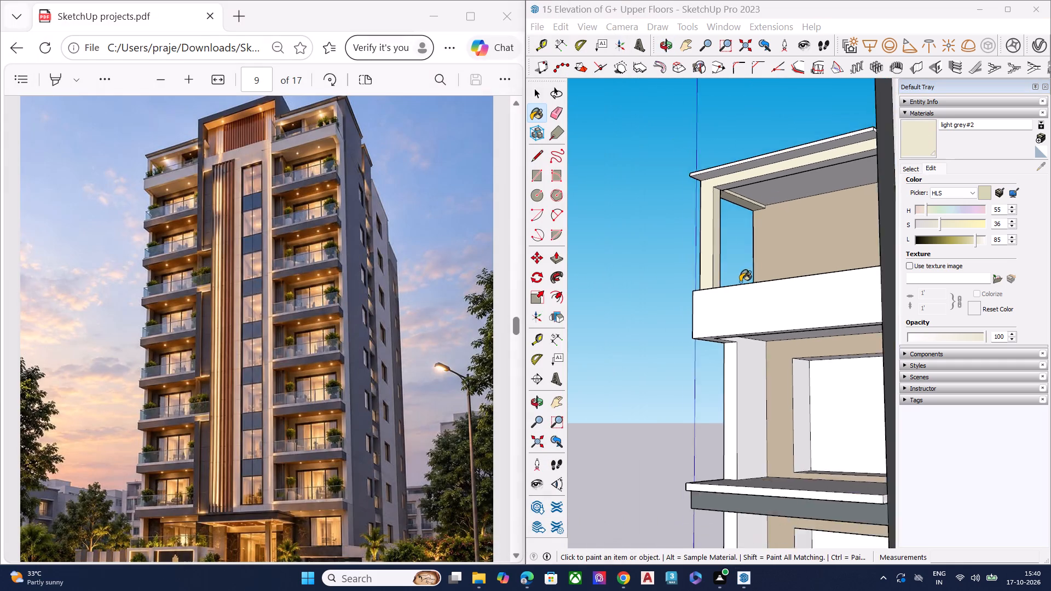
scroll(740, 282, "down", 3)
scroll(648, 242, "down", 6)
middle_click_drag(707, 331, 764, 275)
scroll(706, 322, "up", 8)
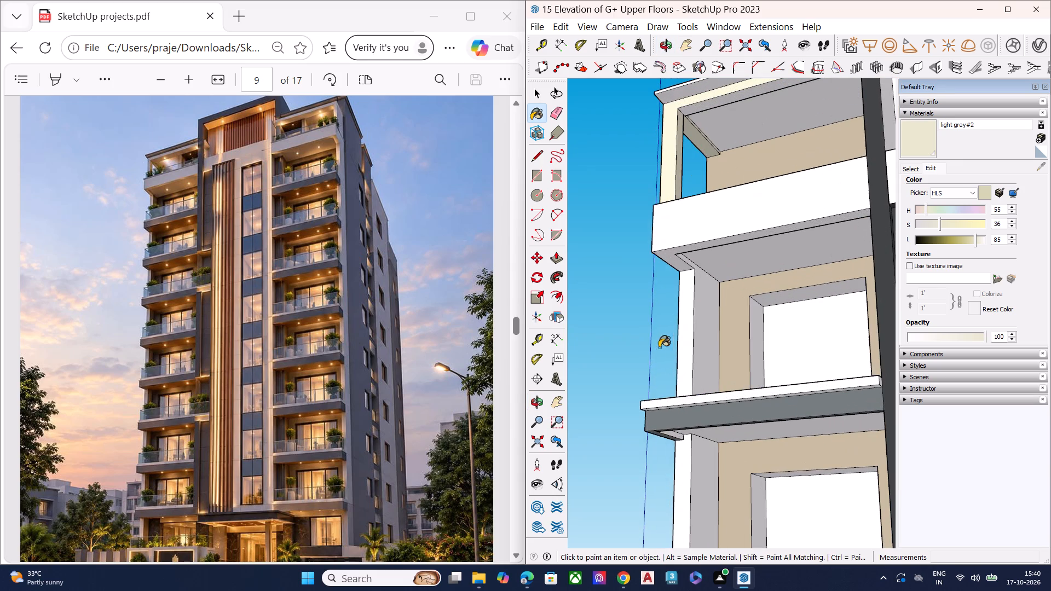
left_click(684, 313)
middle_click_drag(689, 276, 681, 222)
scroll(681, 222, "up", 8)
left_click(669, 270)
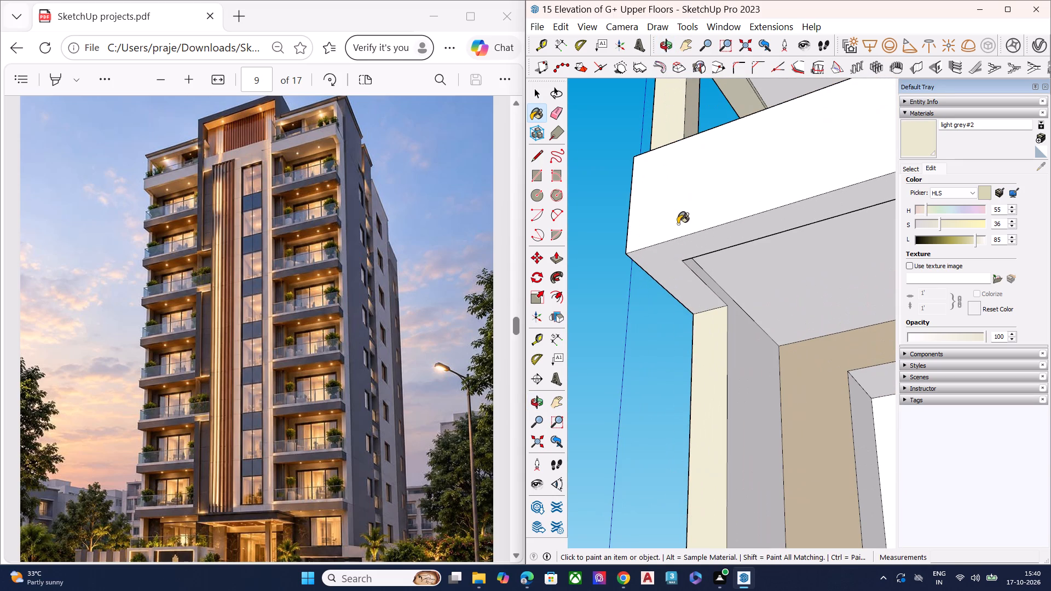
left_click(679, 220)
left_click(738, 335)
Paint the front and inner side of the left corner pier one floor further down with light grey#2.
scroll(694, 248, "down", 16)
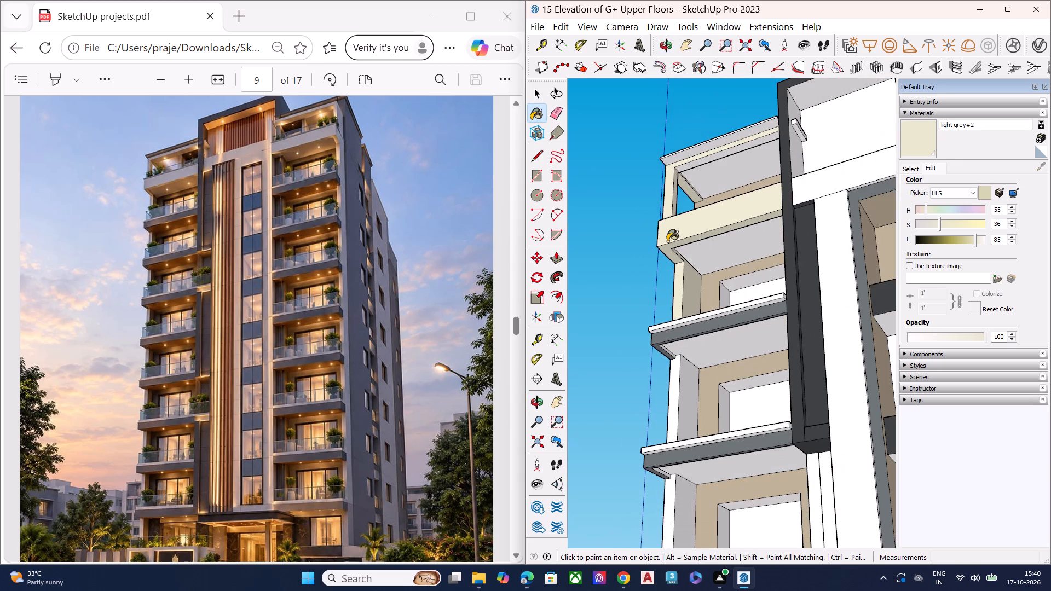
scroll(668, 379, "up", 7)
left_click(682, 372)
scroll(692, 333, "up", 2)
scroll(692, 333, "down", 1)
scroll(692, 333, "up", 5)
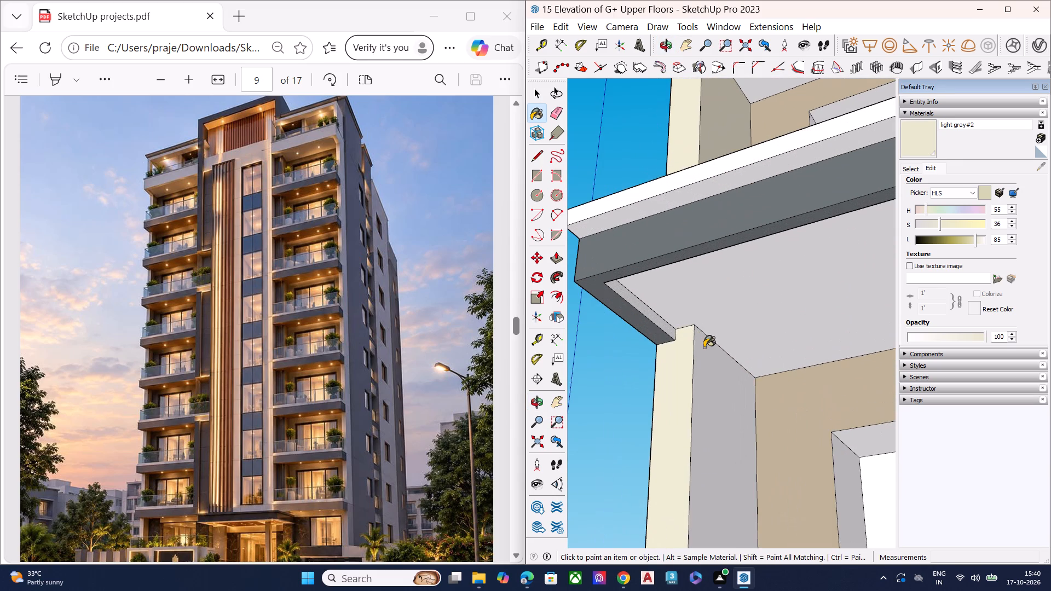
left_click(704, 347)
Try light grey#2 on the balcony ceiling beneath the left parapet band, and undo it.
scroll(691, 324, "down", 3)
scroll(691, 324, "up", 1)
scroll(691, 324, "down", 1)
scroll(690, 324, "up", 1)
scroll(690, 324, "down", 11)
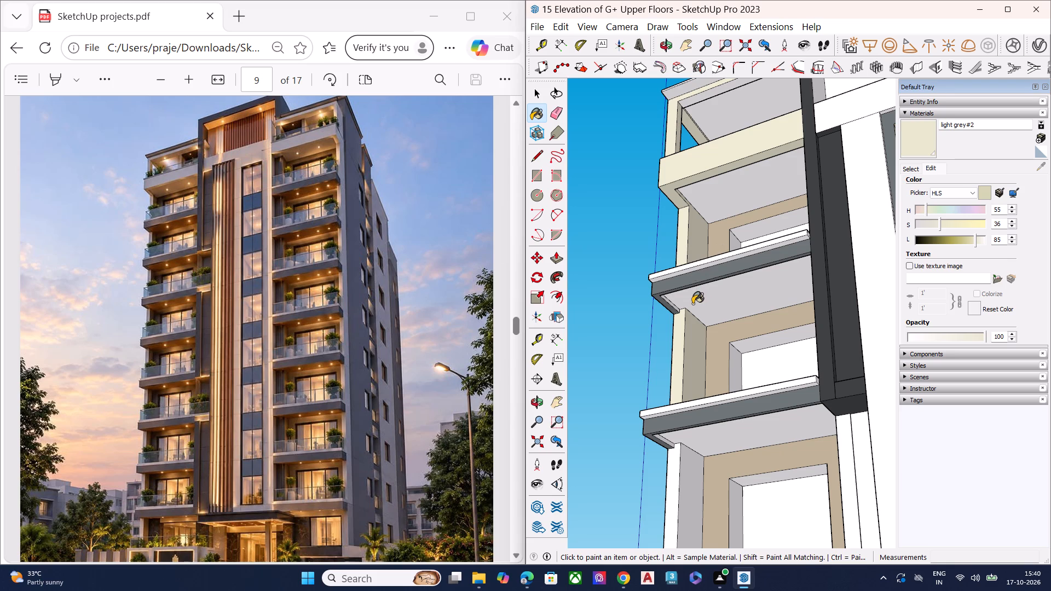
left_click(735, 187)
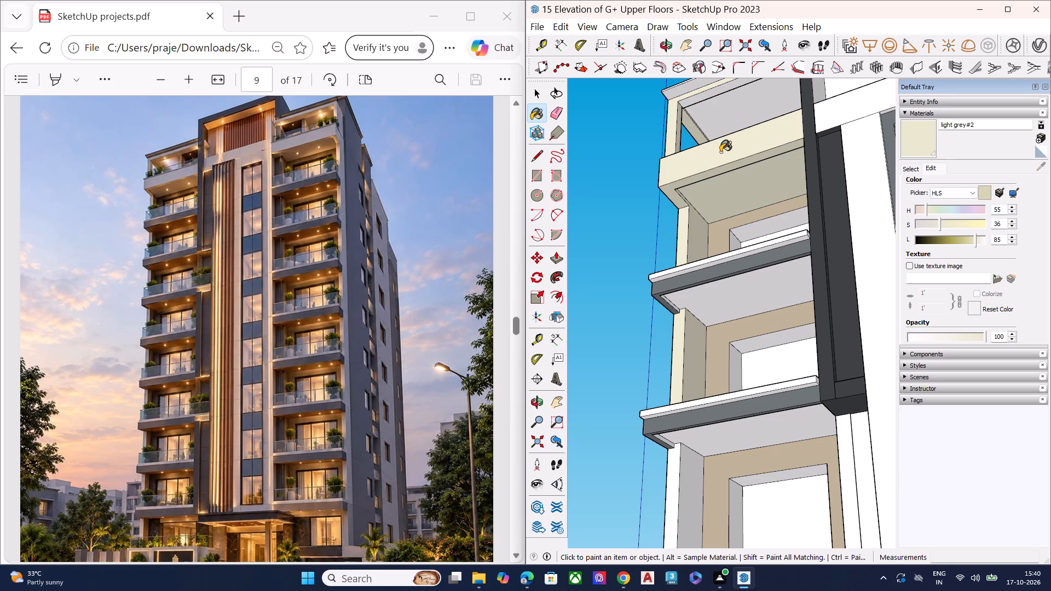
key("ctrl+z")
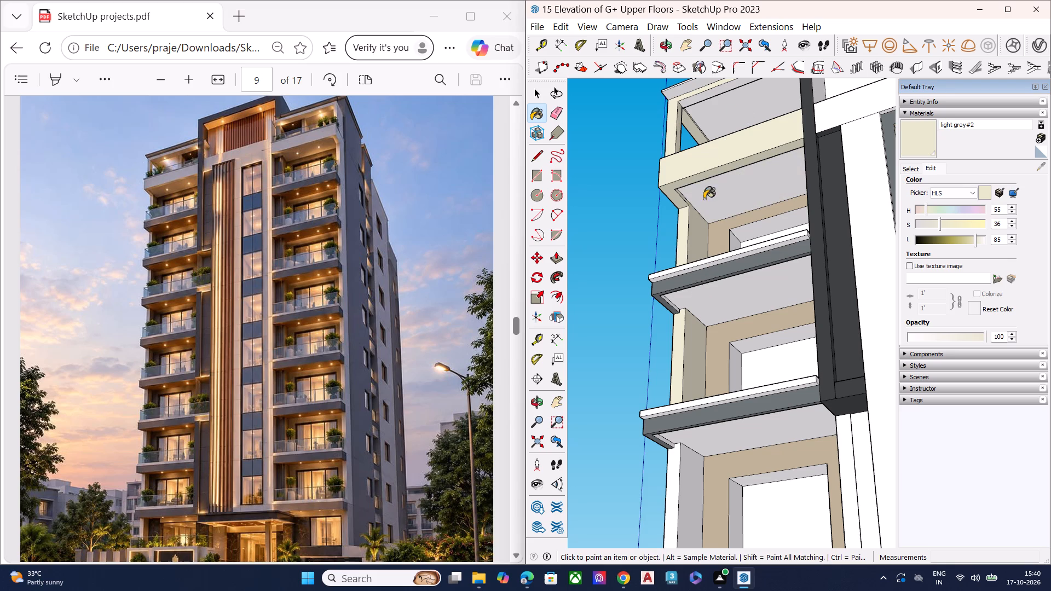
Paint the front and inner side of the left corner piers on the following two floors down with light grey#2.
scroll(691, 233, "down", 6)
scroll(656, 383, "up", 5)
scroll(655, 422, "down", 2)
scroll(655, 422, "up", 2)
scroll(686, 359, "up", 2)
scroll(686, 359, "down", 1)
scroll(689, 359, "up", 3)
left_click(697, 358)
left_click(710, 357)
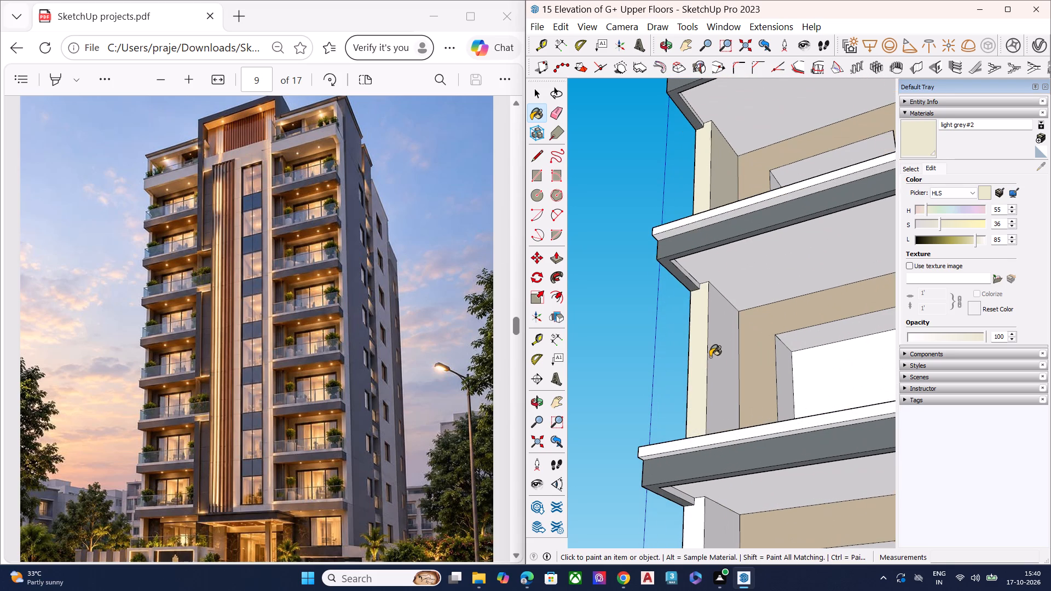
scroll(686, 361, "down", 8)
scroll(669, 433, "up", 1)
scroll(669, 433, "down", 1)
scroll(669, 433, "up", 7)
left_click(702, 439)
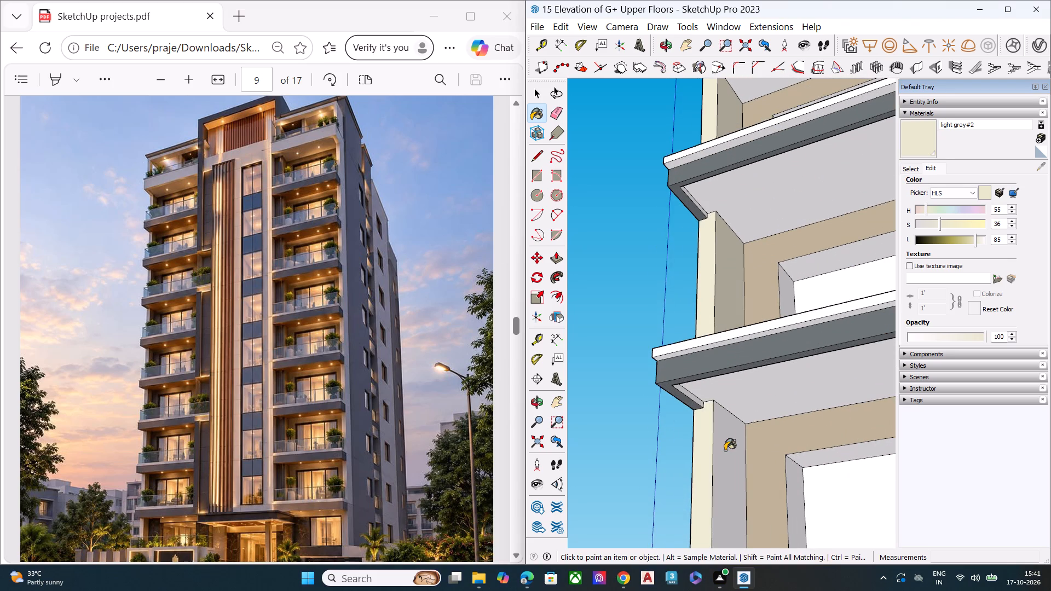
left_click(725, 450)
Continue down the left balcony stack, painting the front and inner side of two more corner piers with light grey#2.
scroll(613, 284, "down", 6)
scroll(603, 268, "up", 1)
scroll(603, 268, "down", 9)
scroll(634, 382, "up", 10)
left_click(662, 395)
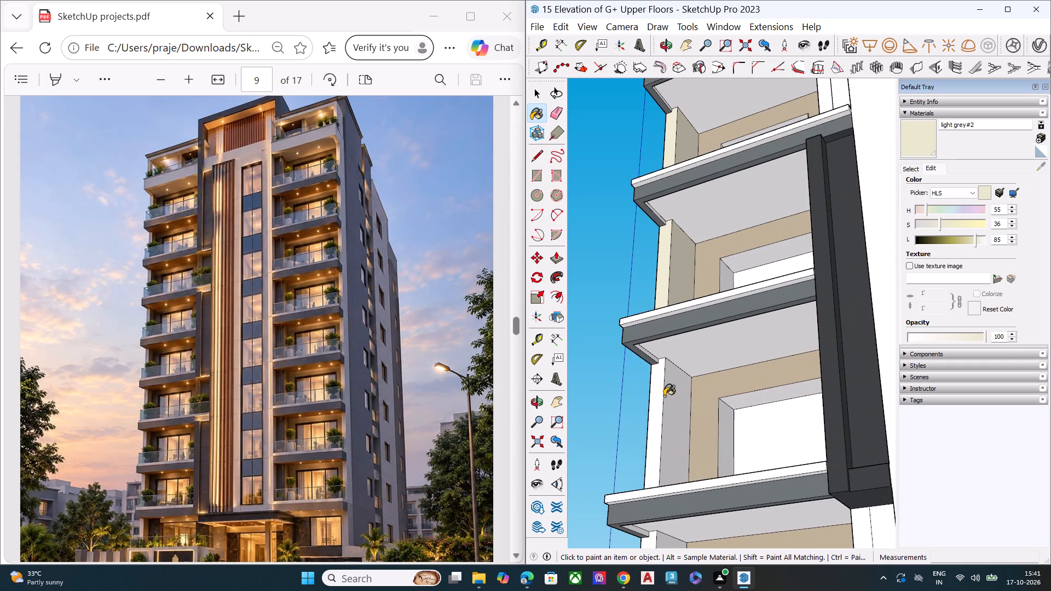
left_click(668, 397)
scroll(660, 315, "down", 6)
scroll(659, 427, "up", 7)
left_click(649, 472)
left_click(675, 467)
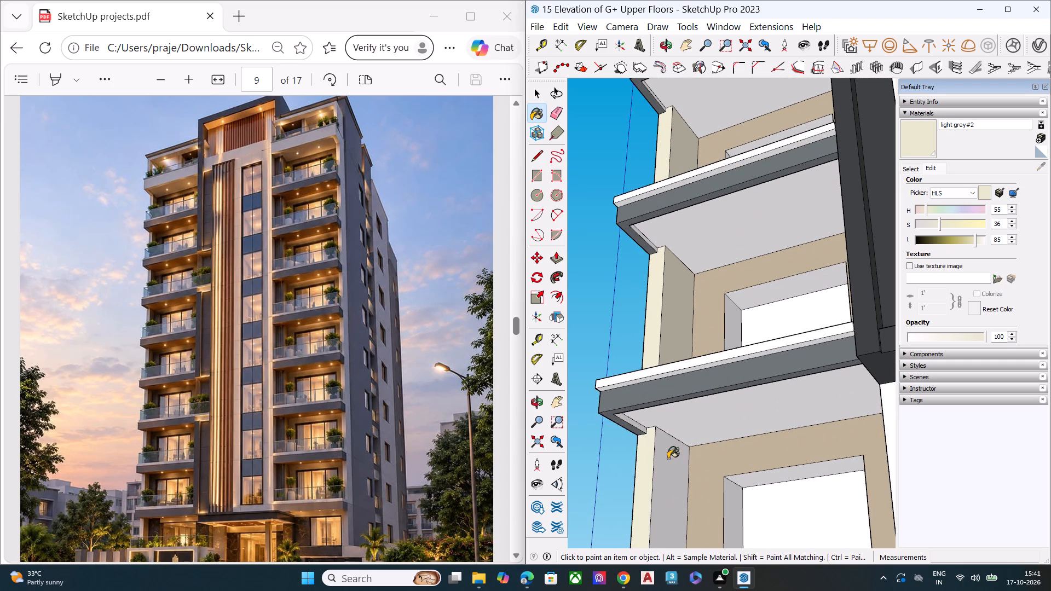
Paint the front and inner side of the last two left corner piers, down to the lowest floor, with light grey#2.
scroll(641, 332, "down", 3)
scroll(636, 317, "up", 1)
scroll(636, 317, "down", 2)
scroll(635, 310, "up", 1)
scroll(635, 308, "down", 3)
scroll(644, 283, "up", 1)
scroll(644, 283, "down", 5)
scroll(625, 463, "up", 8)
left_click(641, 434)
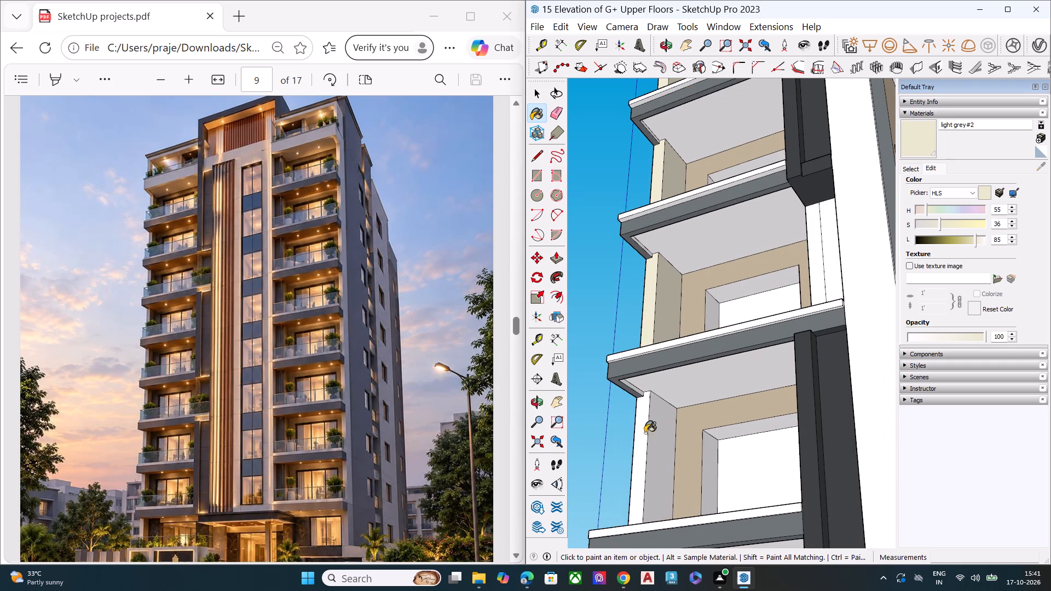
left_click(661, 435)
scroll(652, 397, "down", 6)
scroll(642, 371, "up", 1)
scroll(642, 371, "down", 4)
scroll(642, 371, "up", 1)
scroll(642, 371, "down", 2)
scroll(627, 454, "up", 7)
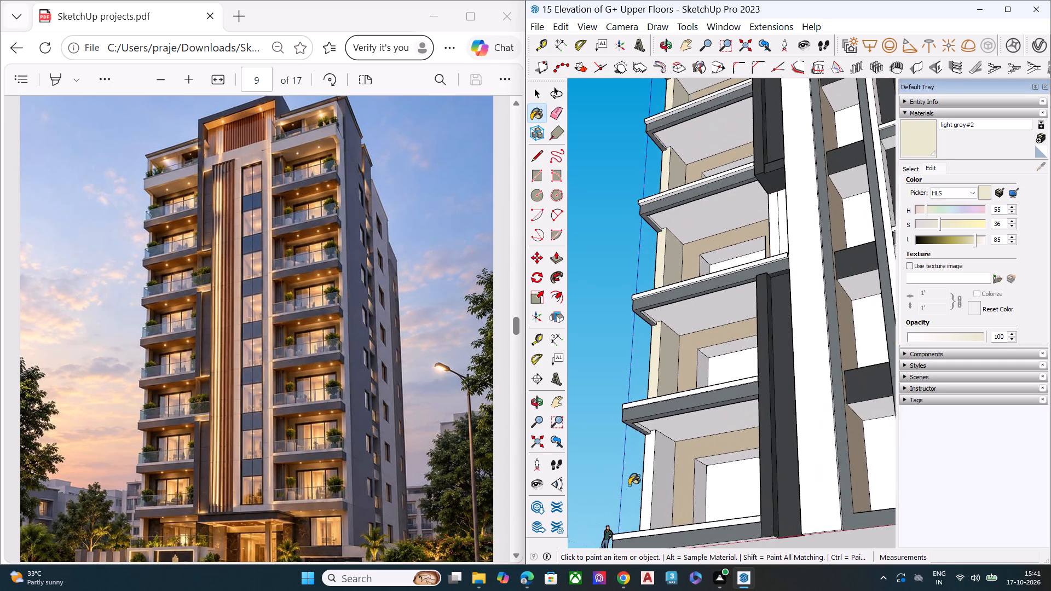
scroll(629, 485, "up", 8)
left_click(652, 455)
left_click(679, 450)
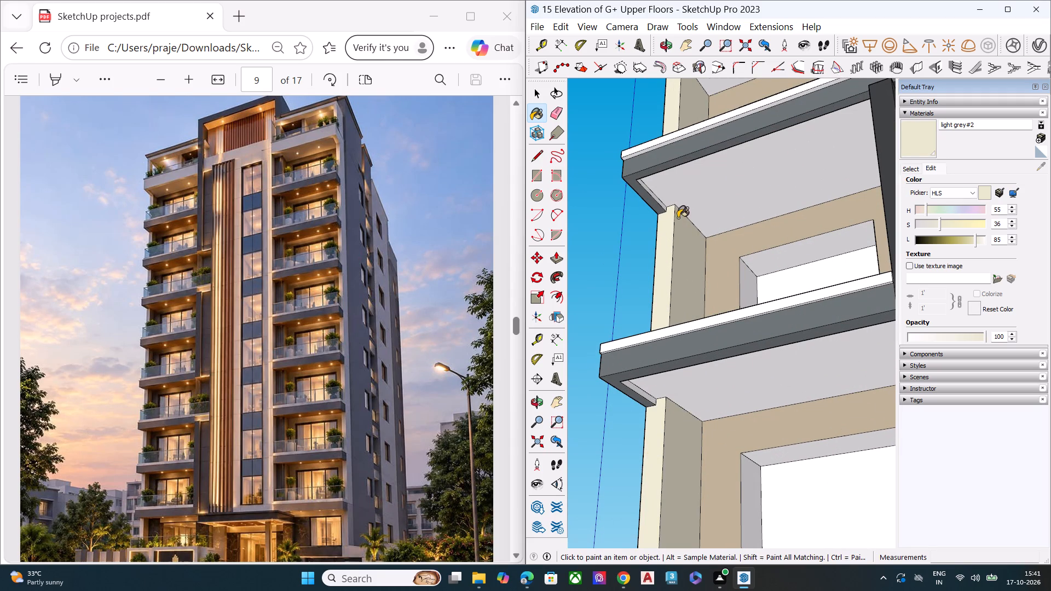
Paint the underside of the top member inside the central charcoal crown frame with light grey#2.
scroll(679, 219, "down", 16)
scroll(694, 398, "down", 6)
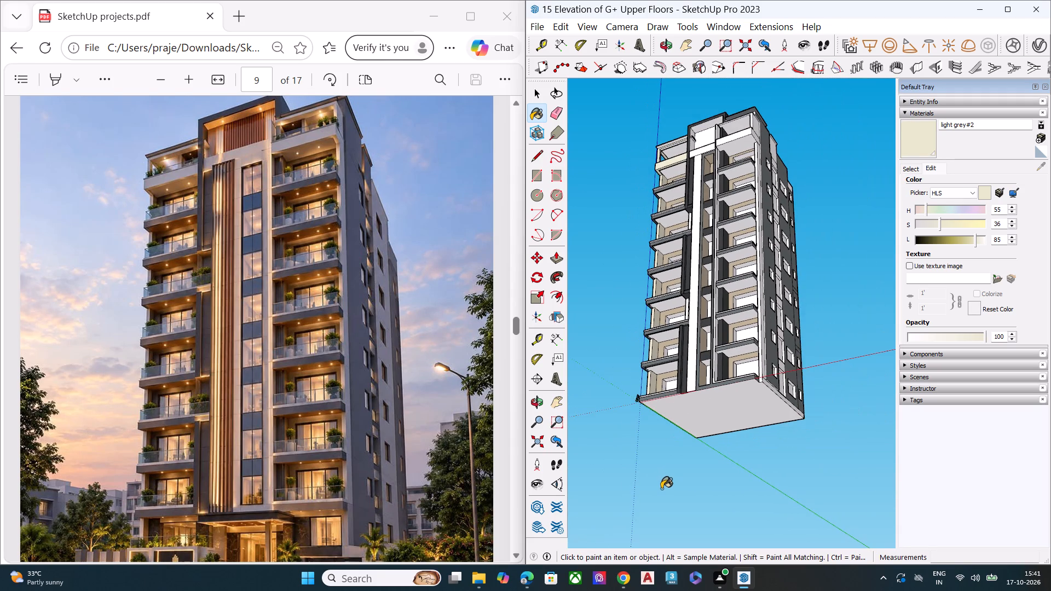
scroll(691, 147, "up", 8)
scroll(738, 128, "up", 8)
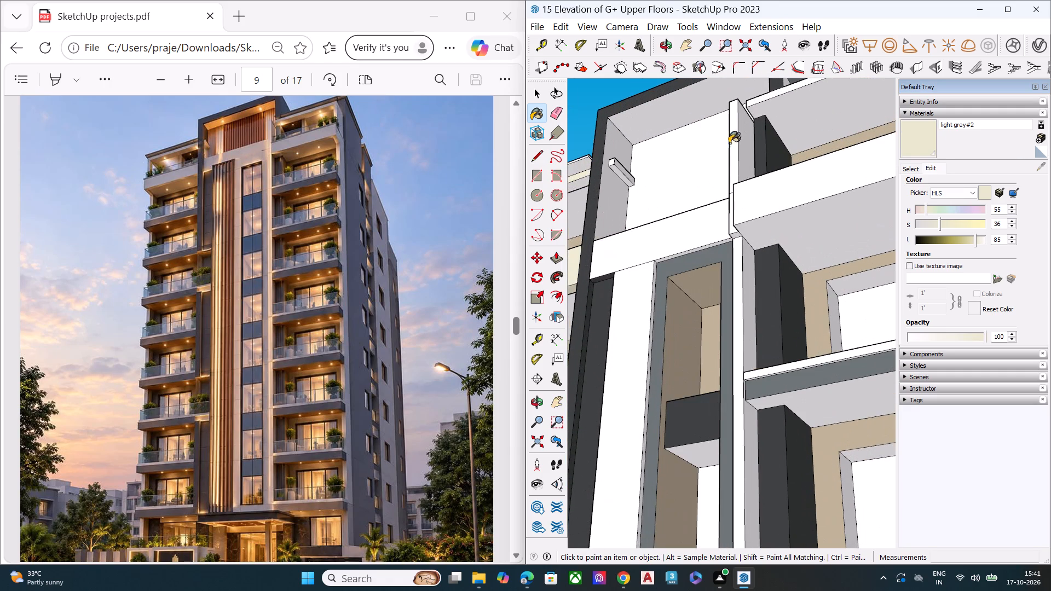
left_click(675, 111)
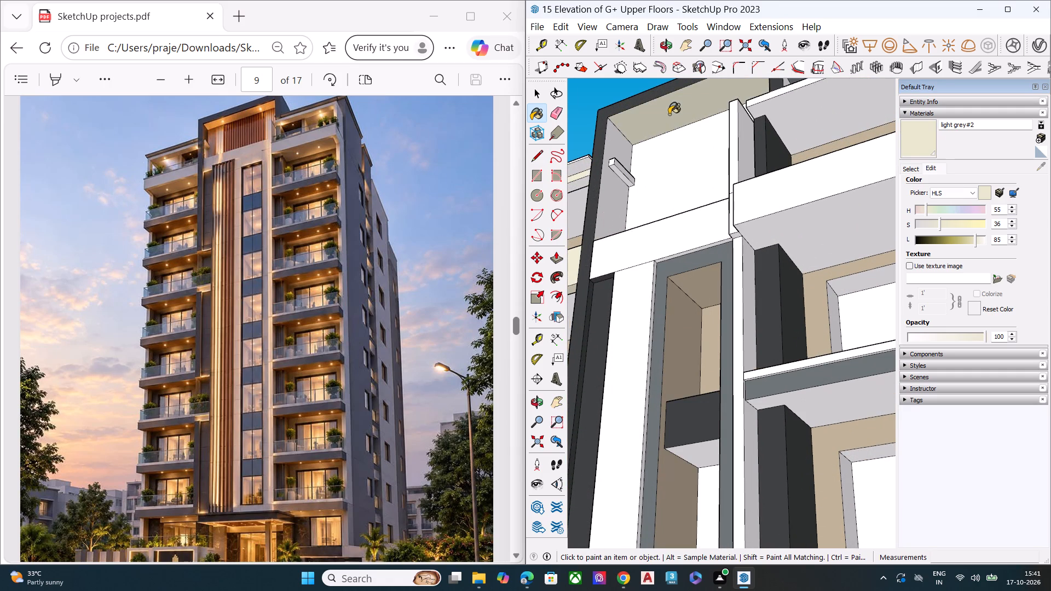
Paint the left inner side of the central charcoal crown frame with light grey#2.
left_click(615, 141)
Paint the top-floor right balcony's surrounding frame and the front and outer side of its deep parapet with light grey#2.
scroll(618, 181, "down", 3)
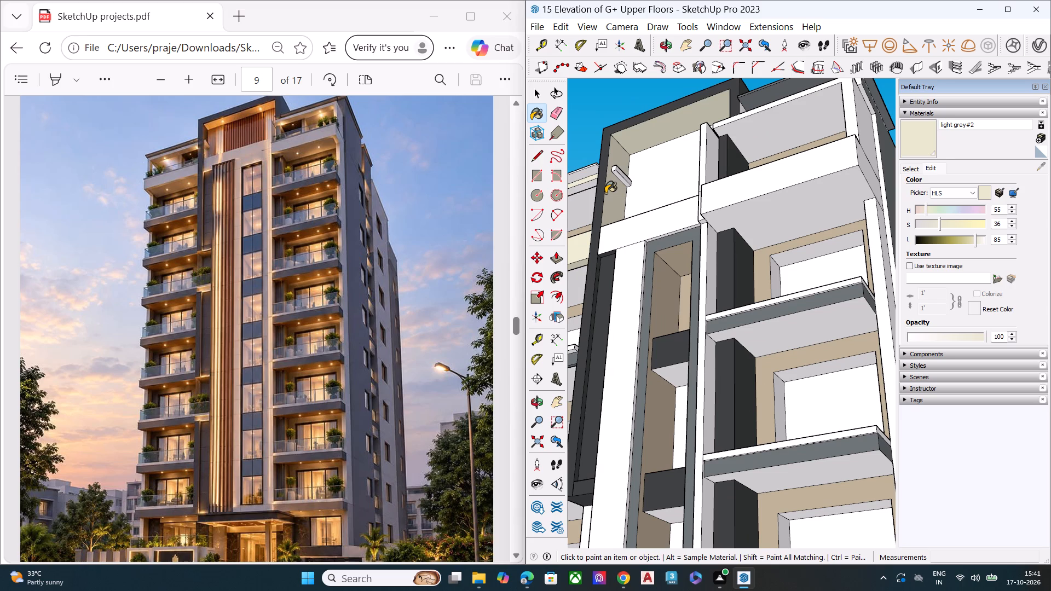
scroll(708, 154, "down", 1)
scroll(675, 217, "down", 2)
middle_click_drag(797, 229, 753, 305)
scroll(754, 141, "up", 7)
scroll(749, 145, "down", 6)
scroll(754, 132, "up", 7)
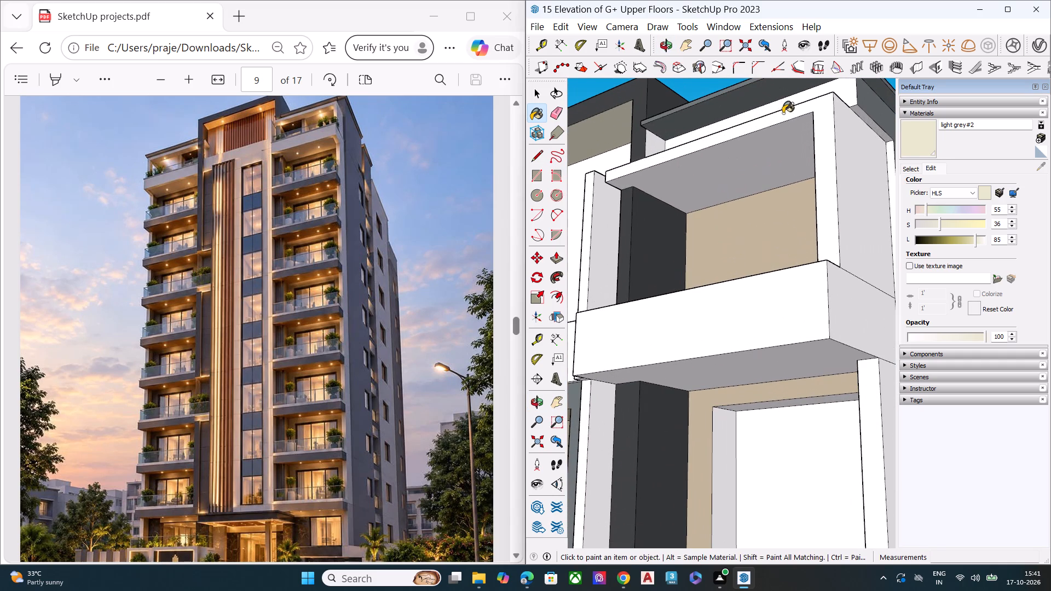
left_click(783, 113)
left_click(840, 131)
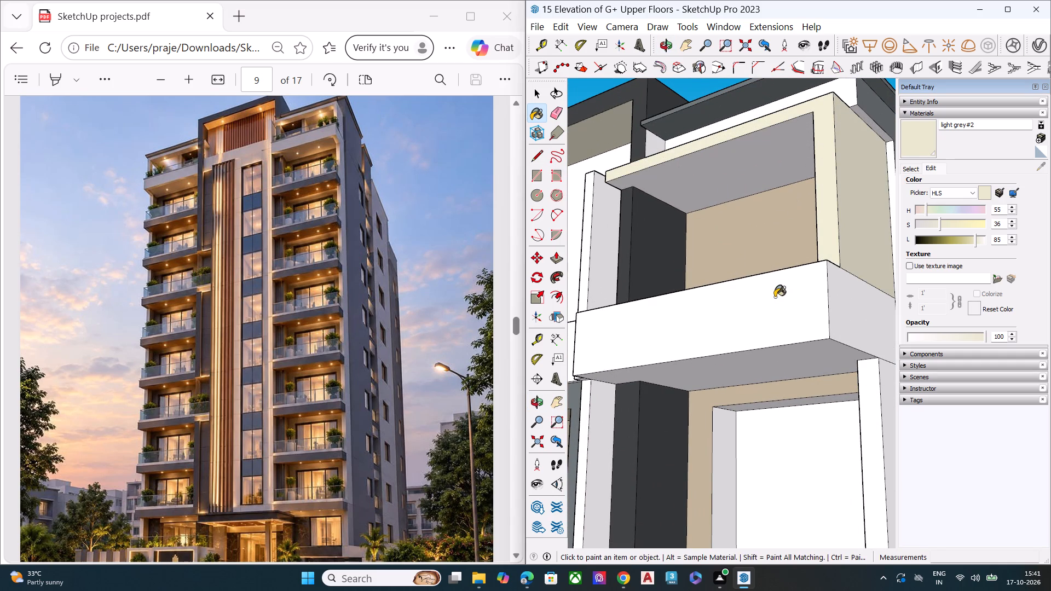
left_click(774, 297)
left_click(842, 306)
Paint the front and underside of the central band below the crown, including its pier junction, with light grey#2.
scroll(792, 194, "down", 1)
scroll(792, 194, "up", 1)
scroll(792, 194, "down", 4)
scroll(792, 194, "up", 1)
scroll(792, 194, "down", 2)
middle_click_drag(672, 290, 880, 247)
scroll(744, 263, "up", 1)
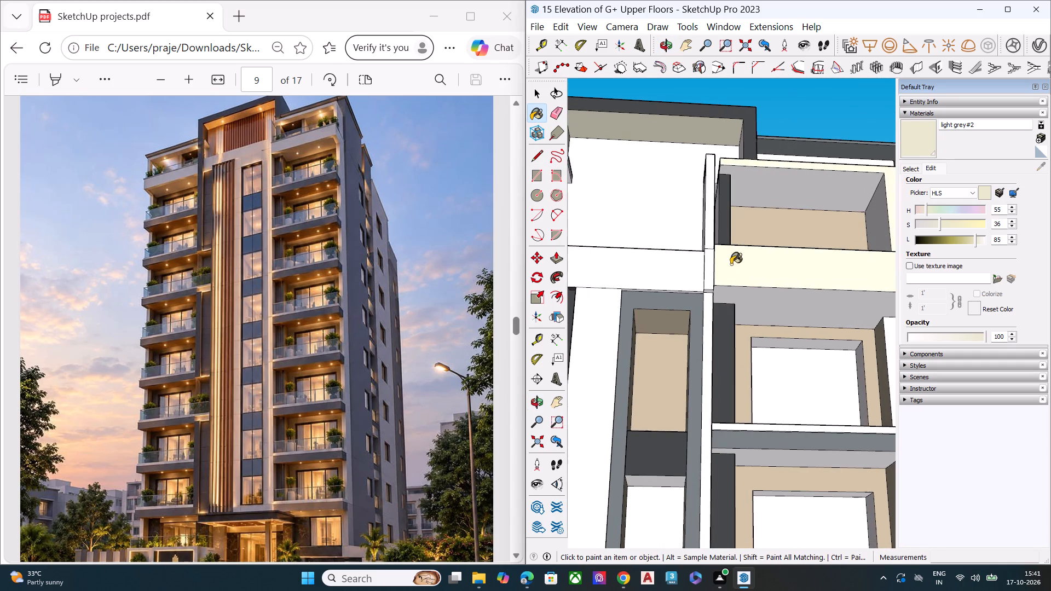
left_click(682, 264)
scroll(707, 263, "up", 10)
double_click(707, 263)
middle_click_drag(707, 294, 793, 142)
scroll(783, 190, "up", 6)
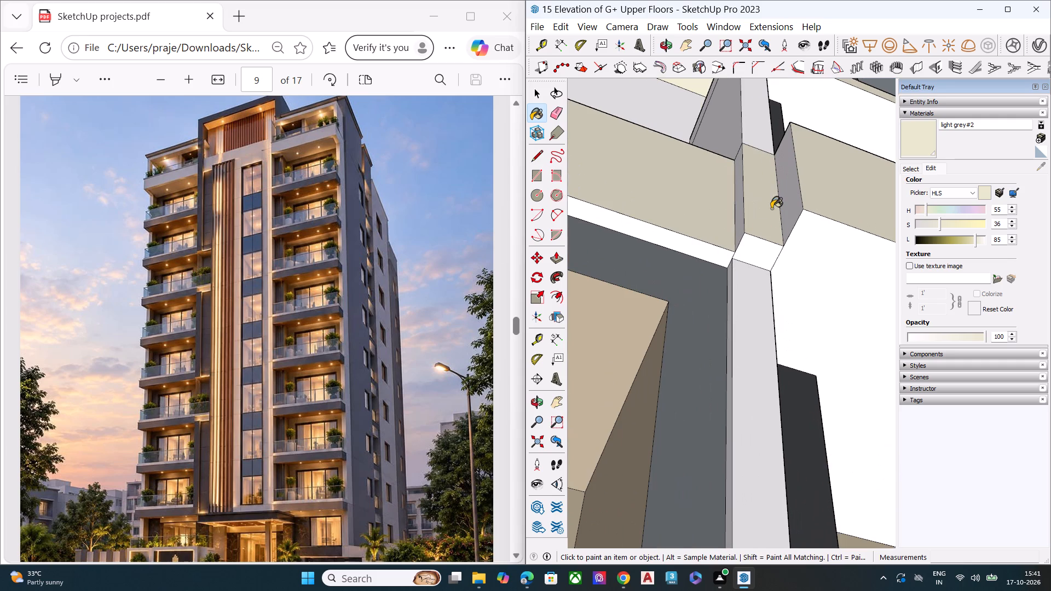
left_click(752, 250)
left_click(708, 253)
Paint the front and narrow side of the slim pier beside the central grey window frame with light grey#2.
left_click(743, 290)
scroll(738, 187, "down", 7)
scroll(725, 279, "up", 5)
middle_click_drag(818, 279, 831, 279)
scroll(831, 278, "down", 1)
scroll(736, 199, "up", 2)
middle_click_drag(783, 204, 851, 211)
scroll(808, 240, "up", 5)
left_click(808, 240)
Paint the slim pier's balcony-facing side on the first two floors below the deep parapet with light grey#2.
scroll(793, 225, "down", 4)
scroll(777, 223, "up", 1)
scroll(775, 222, "down", 1)
scroll(754, 217, "up", 1)
scroll(742, 214, "down", 2)
scroll(733, 213, "up", 1)
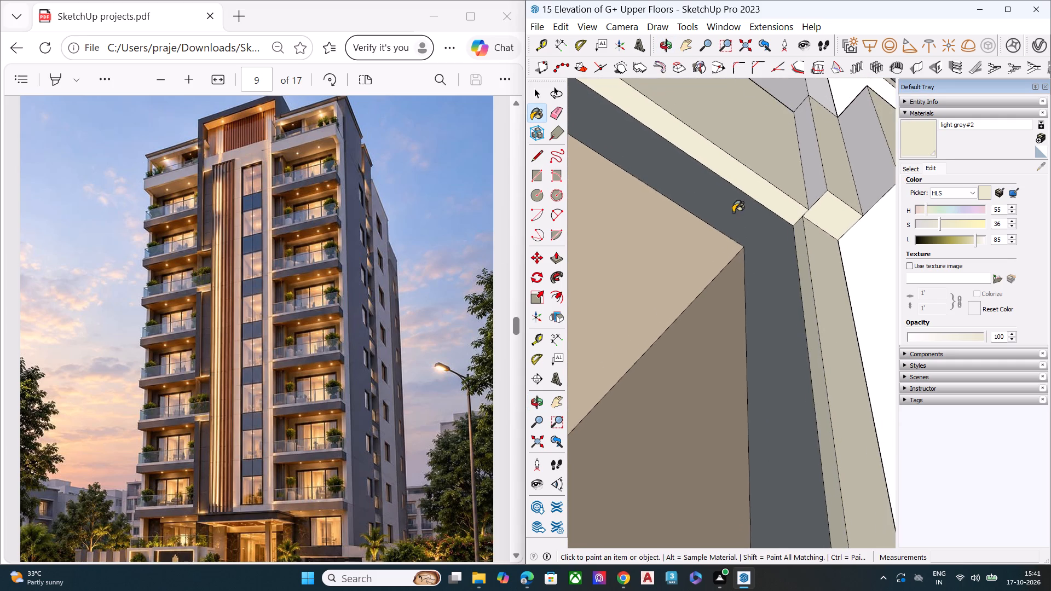
scroll(733, 202, "down", 4)
scroll(733, 202, "up", 3)
scroll(729, 200, "down", 10)
scroll(726, 199, "up", 1)
scroll(724, 200, "down", 14)
middle_click_drag(763, 241, 470, 430)
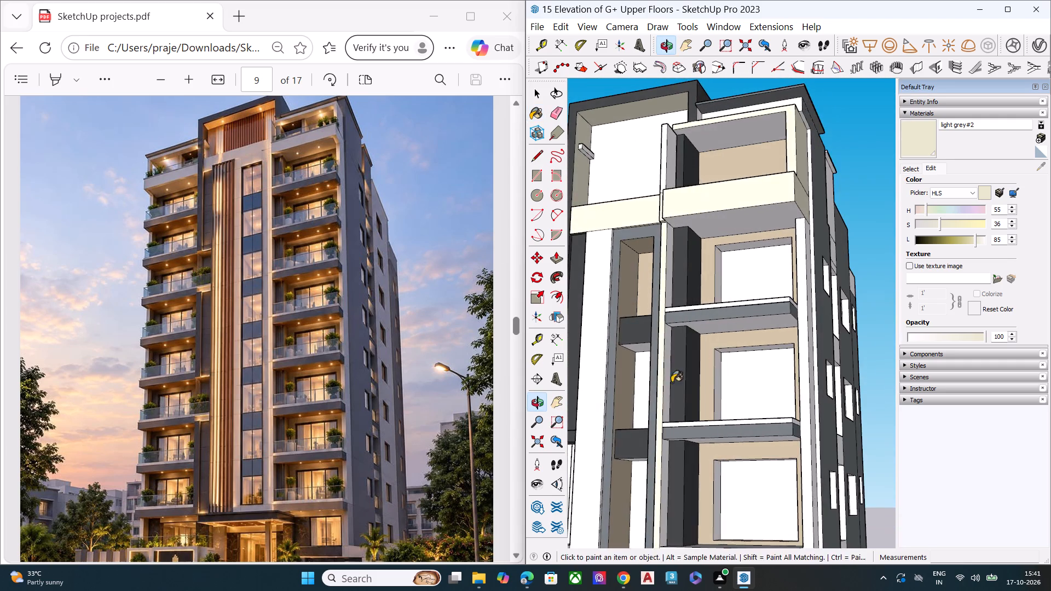
middle_click_drag(747, 339, 670, 356)
scroll(670, 350, "up", 2)
scroll(668, 340, "down", 1)
scroll(668, 339, "up", 4)
scroll(663, 336, "down", 7)
scroll(639, 299, "up", 10)
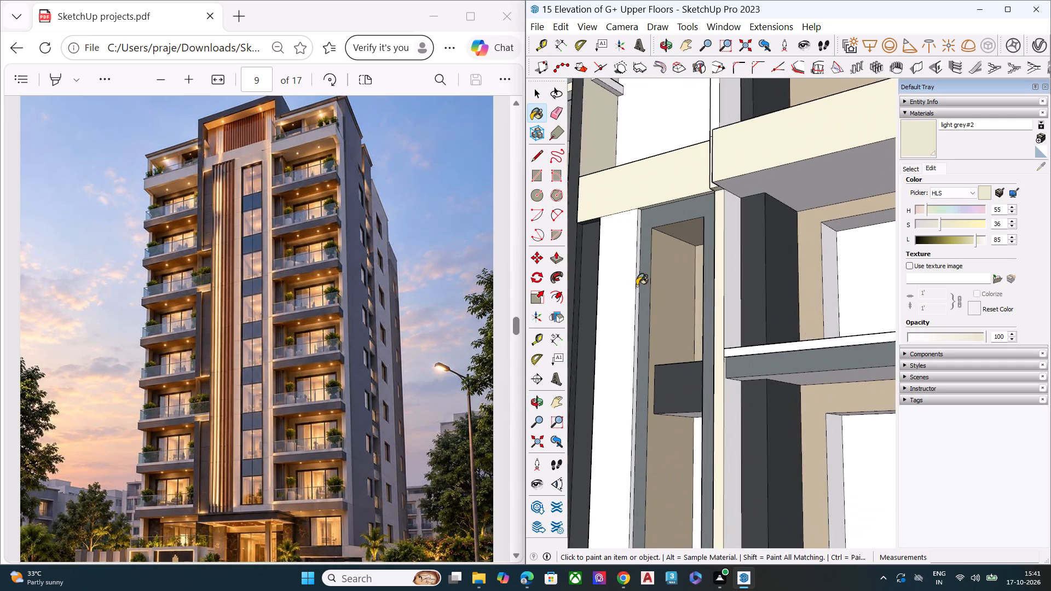
left_click(770, 256)
left_click(768, 445)
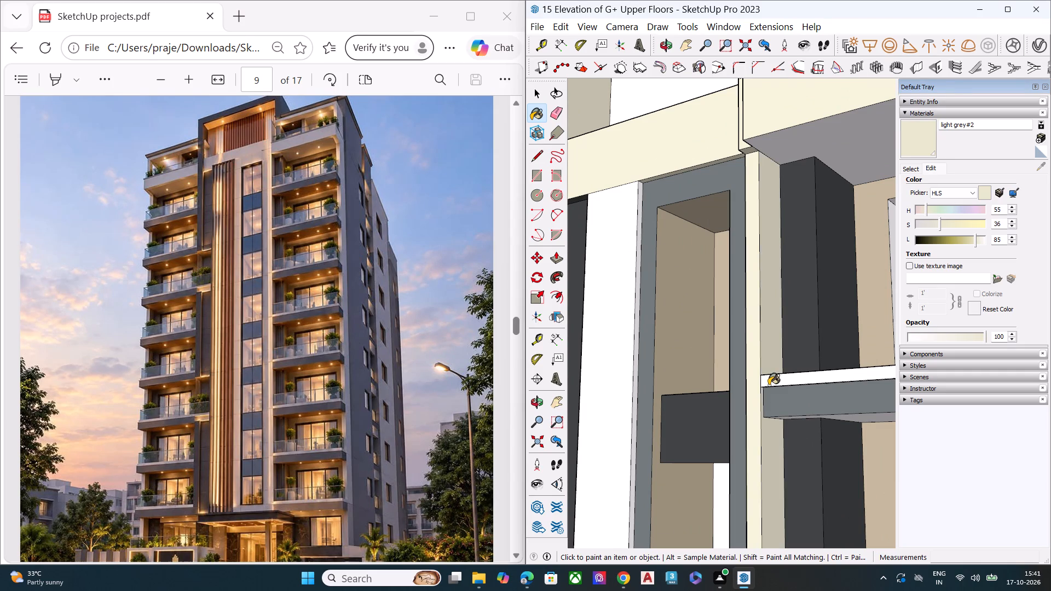
Paint the front and end return of the ledge on the first right balcony below the deep parapet with light grey#2.
left_click(769, 385)
scroll(775, 356, "up", 1)
middle_click_drag(775, 356, 585, 361)
scroll(630, 350, "down", 6)
scroll(753, 346, "up", 1)
scroll(753, 346, "down", 2)
scroll(753, 346, "up", 5)
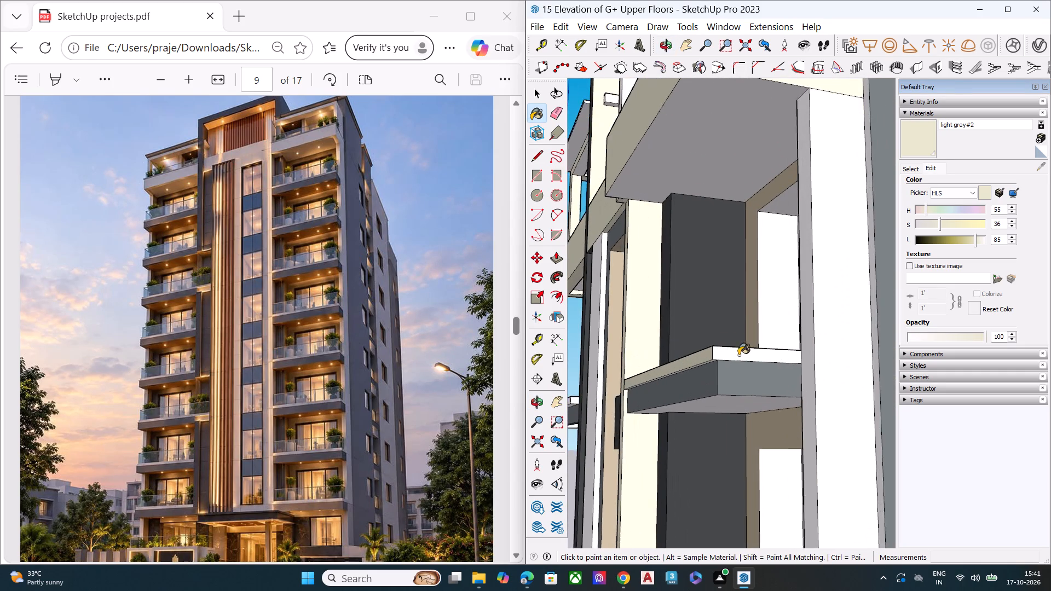
left_click(737, 356)
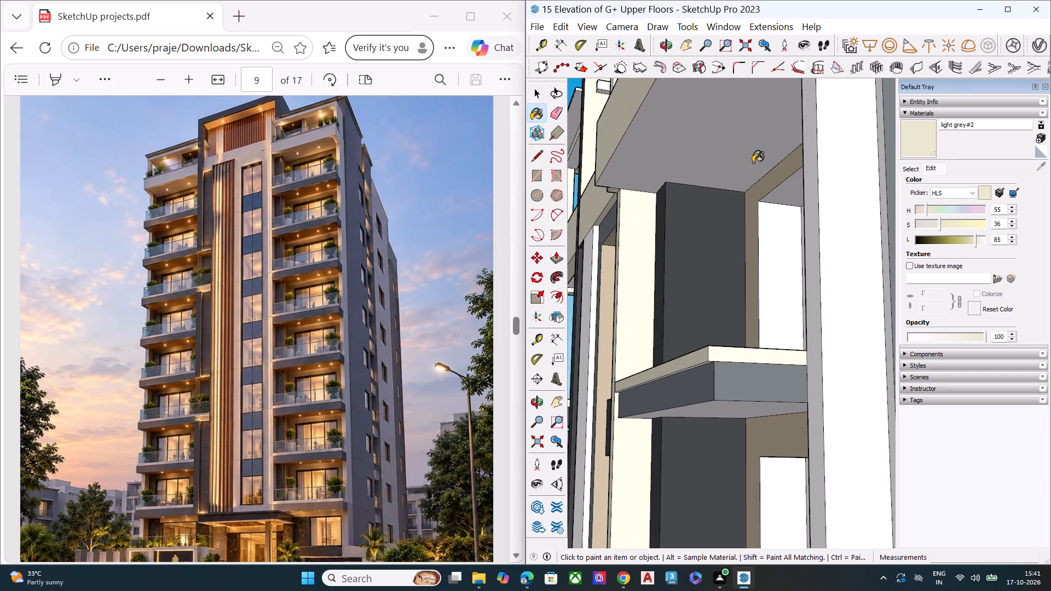
Paint the front and end return of the ledge on the second right balcony down with light grey#2.
scroll(753, 163, "down", 6)
scroll(703, 351, "up", 7)
scroll(681, 294, "down", 2)
scroll(685, 289, "up", 2)
scroll(691, 286, "down", 2)
scroll(680, 462, "up", 1)
scroll(677, 493, "down", 1)
scroll(675, 499, "up", 4)
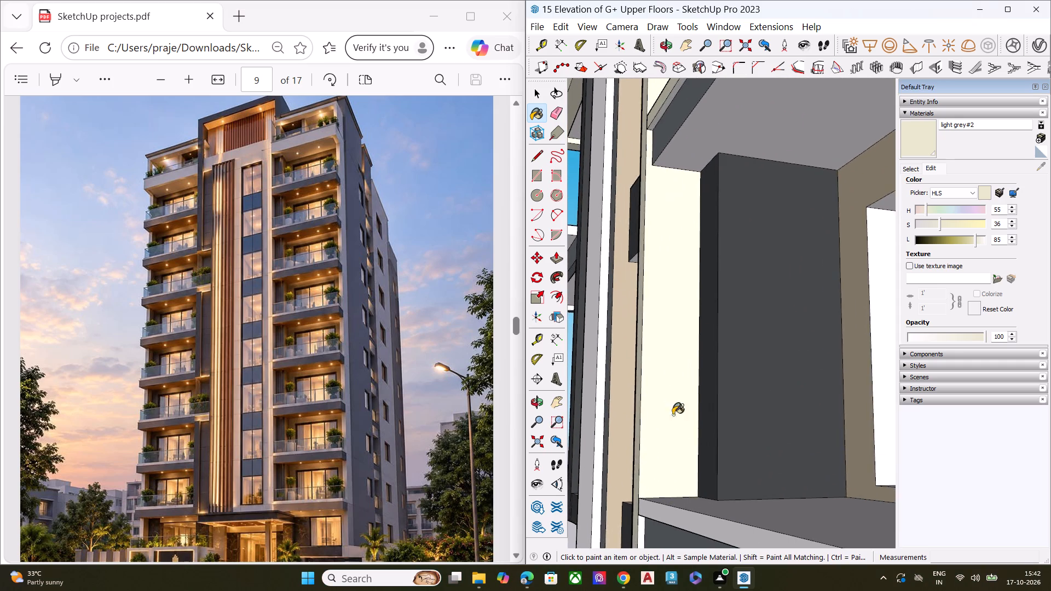
scroll(673, 415, "up", 2)
scroll(677, 349, "down", 5)
scroll(659, 490, "up", 4)
scroll(657, 494, "down", 2)
scroll(657, 494, "up", 3)
left_click(684, 445)
scroll(656, 421, "down", 8)
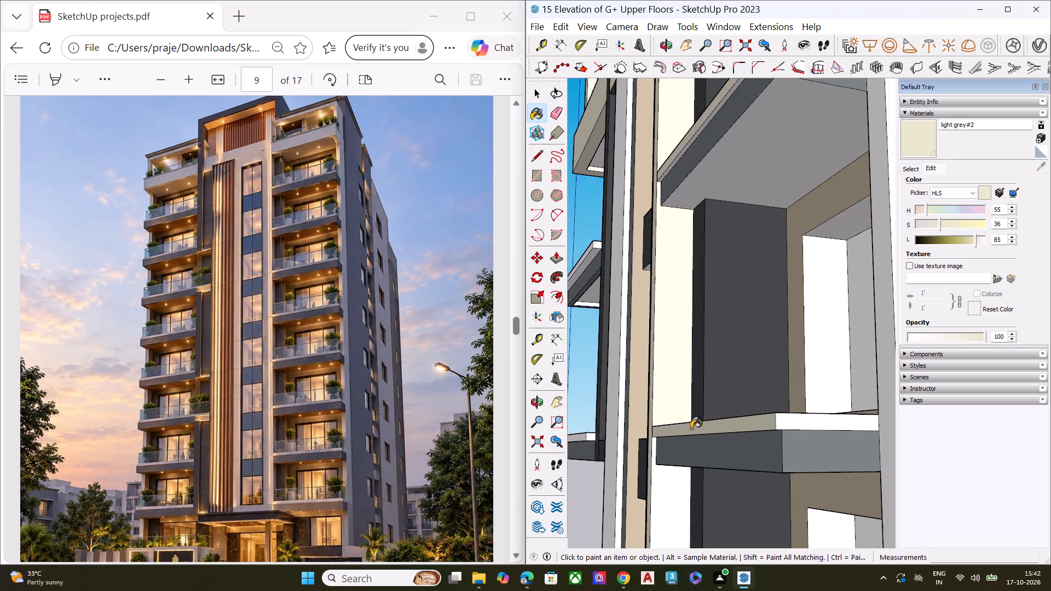
scroll(691, 428, "down", 1)
left_click(810, 428)
Paint the slim pier's balcony-facing side on the following two floors down the right stack with light grey#2.
middle_click_drag(711, 467, 731, 396)
scroll(682, 433, "up", 5)
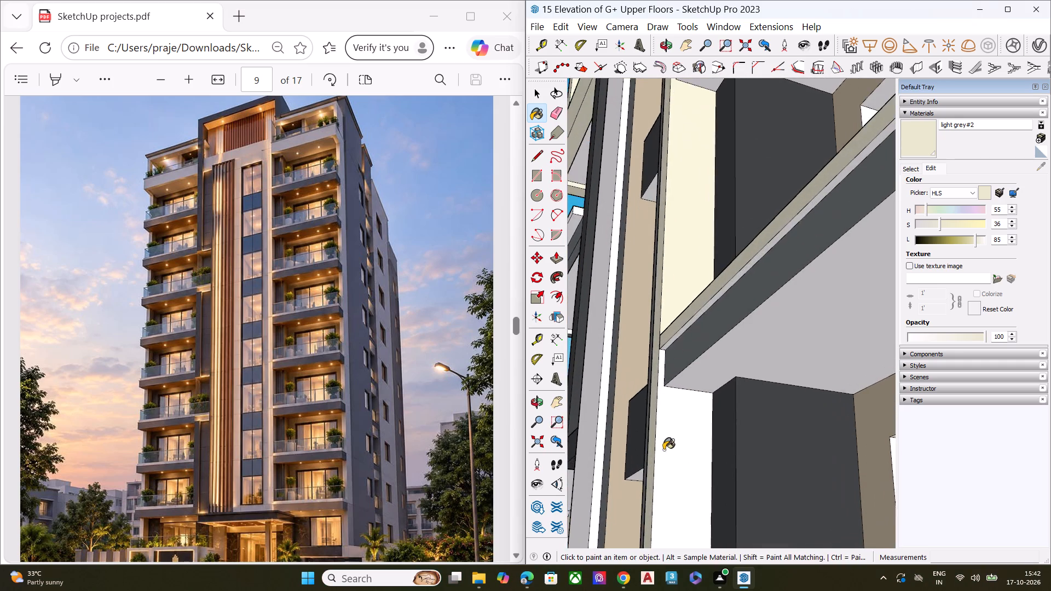
left_click(663, 450)
scroll(680, 409, "down", 12)
scroll(685, 401, "up", 1)
scroll(685, 401, "down", 2)
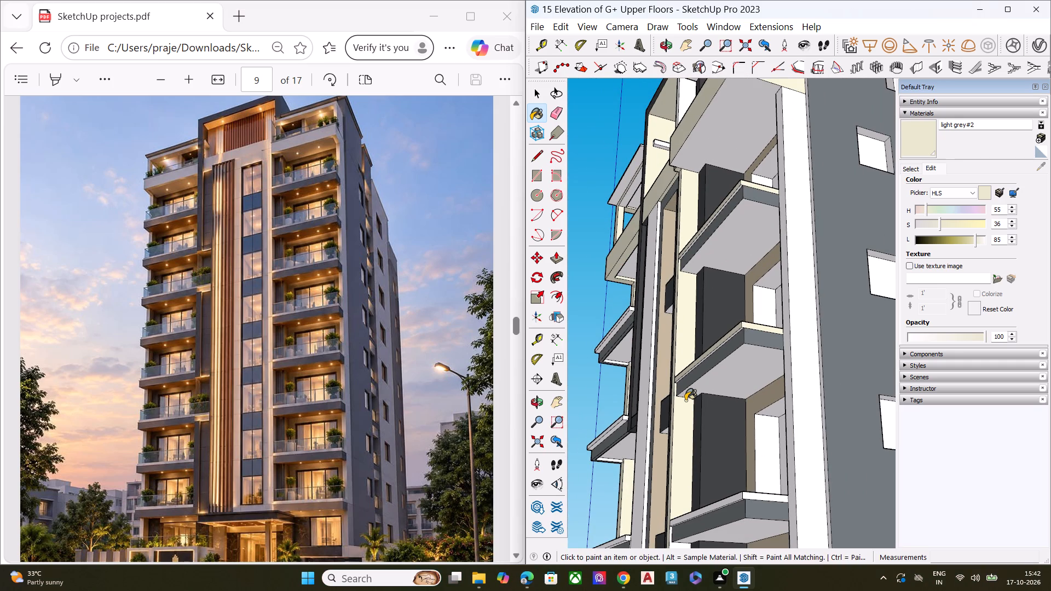
scroll(681, 308, "down", 7)
scroll(679, 442, "up", 1)
scroll(679, 444, "down", 1)
scroll(679, 444, "up", 4)
left_click(678, 447)
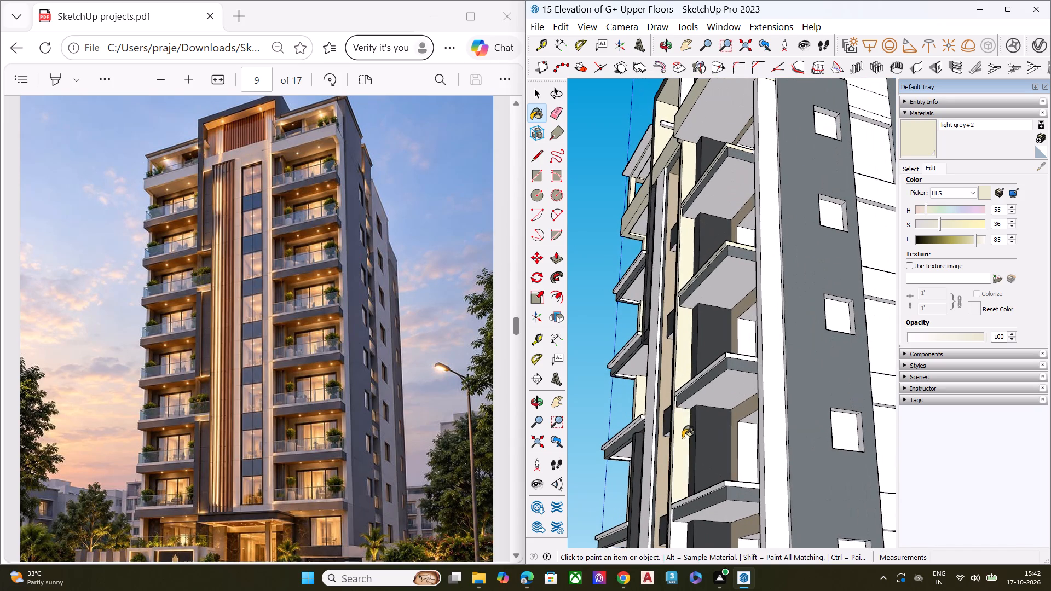
Paint the ledge front, thin underside lip and end return on the third right balcony down with light grey#2.
middle_click_drag(697, 416, 766, 381)
scroll(766, 381, "up", 10)
scroll(879, 265, "down", 1)
scroll(879, 265, "up", 3)
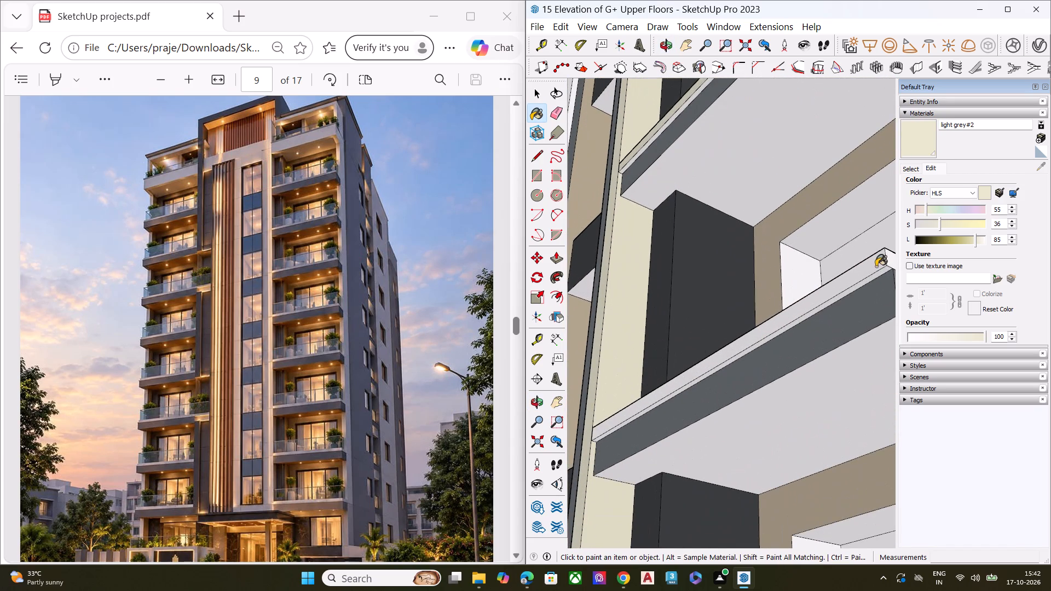
left_click(876, 266)
left_click(876, 274)
middle_click_drag(868, 277, 735, 356)
scroll(754, 352, "up", 3)
left_click(732, 405)
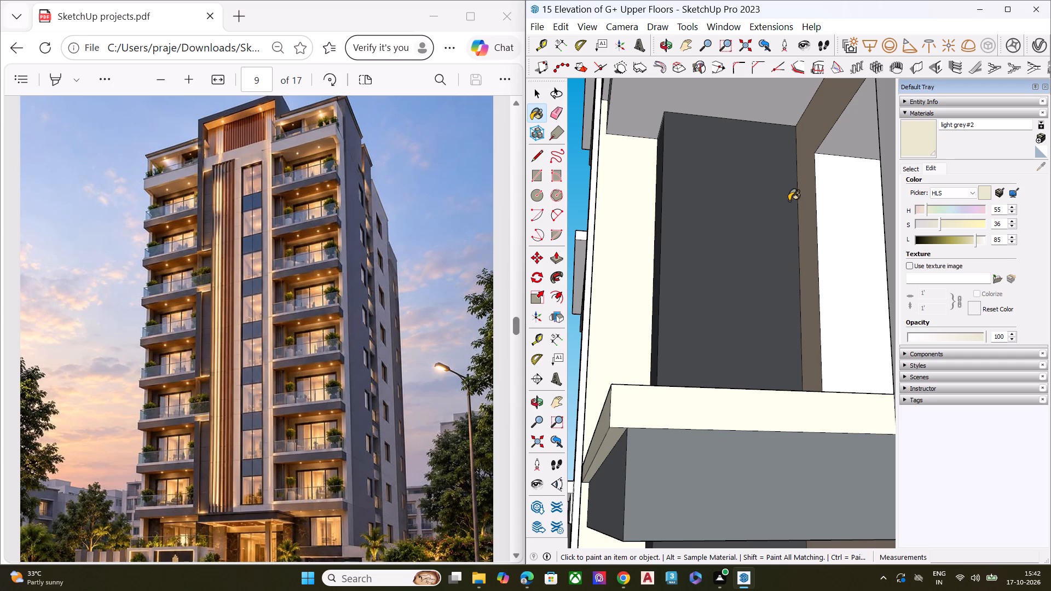
Paint the ledge front, thin underside lip and end return on the fourth right balcony down with light grey#2.
scroll(782, 215, "down", 4)
scroll(782, 215, "up", 1)
scroll(782, 215, "down", 4)
scroll(782, 215, "up", 1)
scroll(782, 215, "down", 5)
scroll(777, 216, "up", 1)
scroll(776, 216, "down", 7)
scroll(734, 400, "up", 7)
scroll(786, 306, "up", 7)
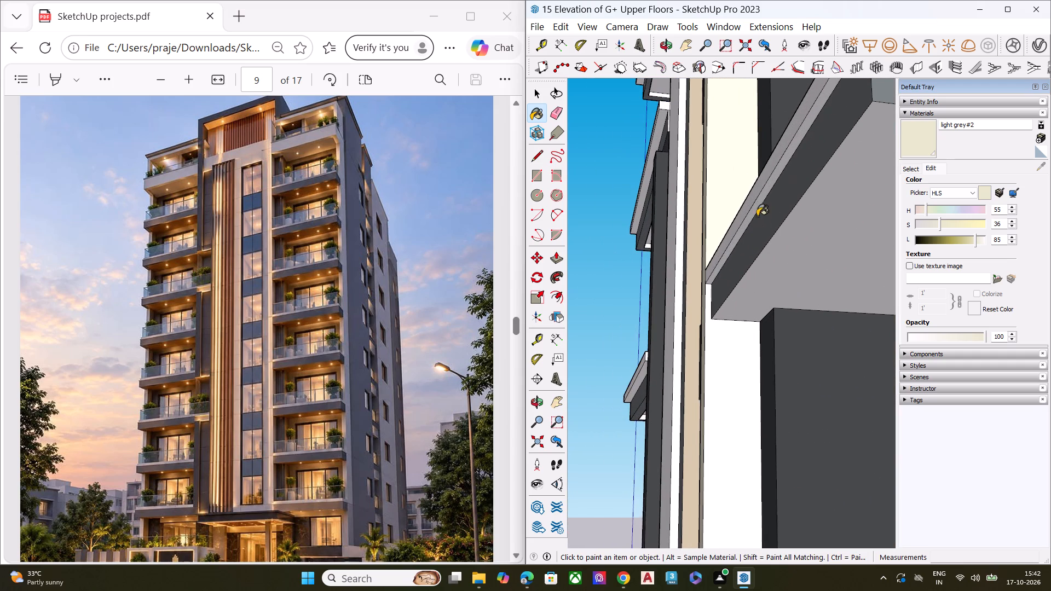
scroll(752, 198, "up", 6)
left_click(752, 198)
left_click(765, 207)
scroll(696, 228, "down", 1)
scroll(690, 229, "up", 1)
scroll(682, 233, "down", 3)
scroll(674, 234, "up", 2)
scroll(673, 235, "down", 1)
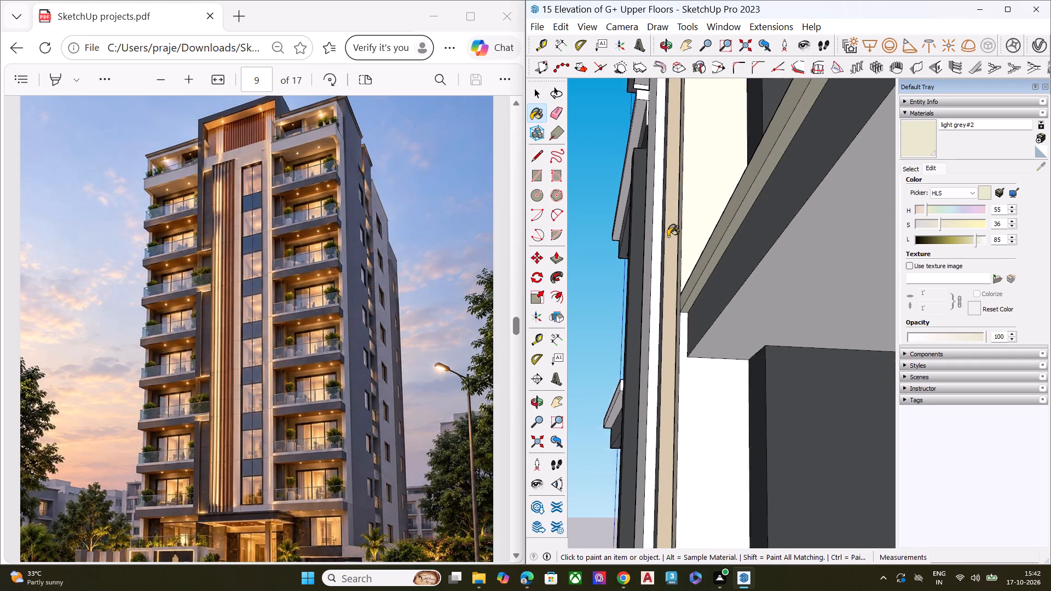
scroll(668, 236, "down", 9)
scroll(736, 184, "up", 7)
left_click(716, 203)
Paint the ledge front, end return and thin underside lip on the following right balcony down with light grey#2.
scroll(752, 194, "down", 8)
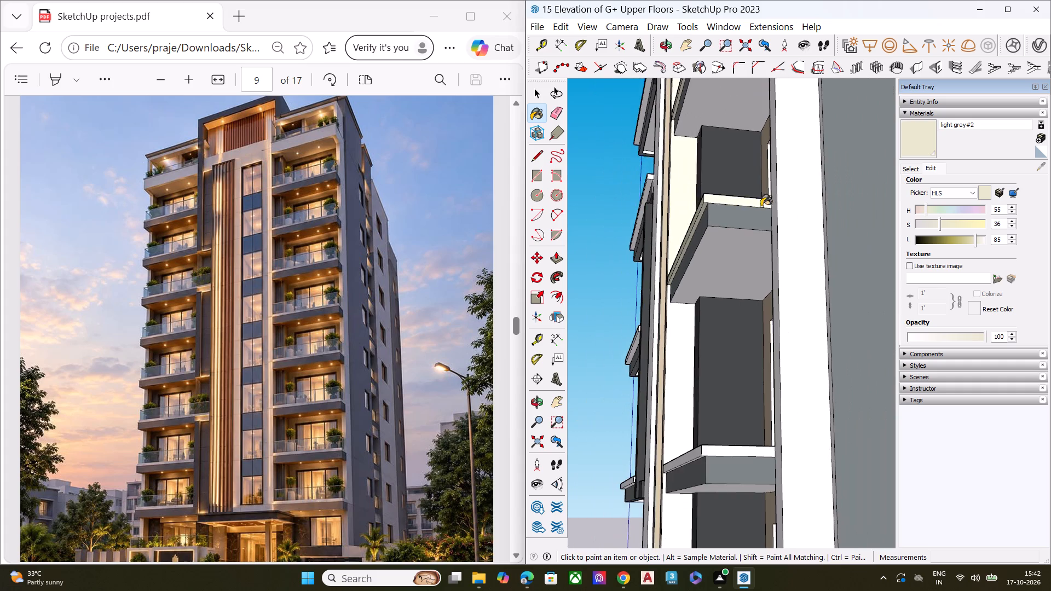
scroll(746, 210, "down", 7)
scroll(740, 268, "down", 5)
middle_click_drag(713, 355, 772, 384)
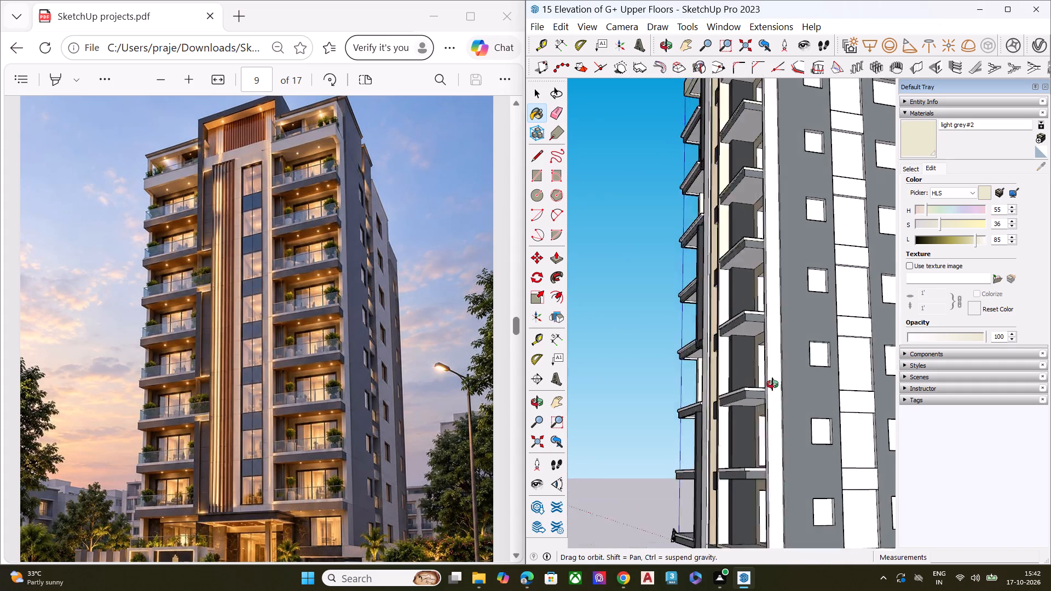
middle_click_drag(772, 384, 805, 430)
scroll(787, 386, "up", 11)
scroll(786, 309, "up", 1)
scroll(786, 308, "down", 2)
scroll(786, 308, "up", 4)
left_click(792, 301)
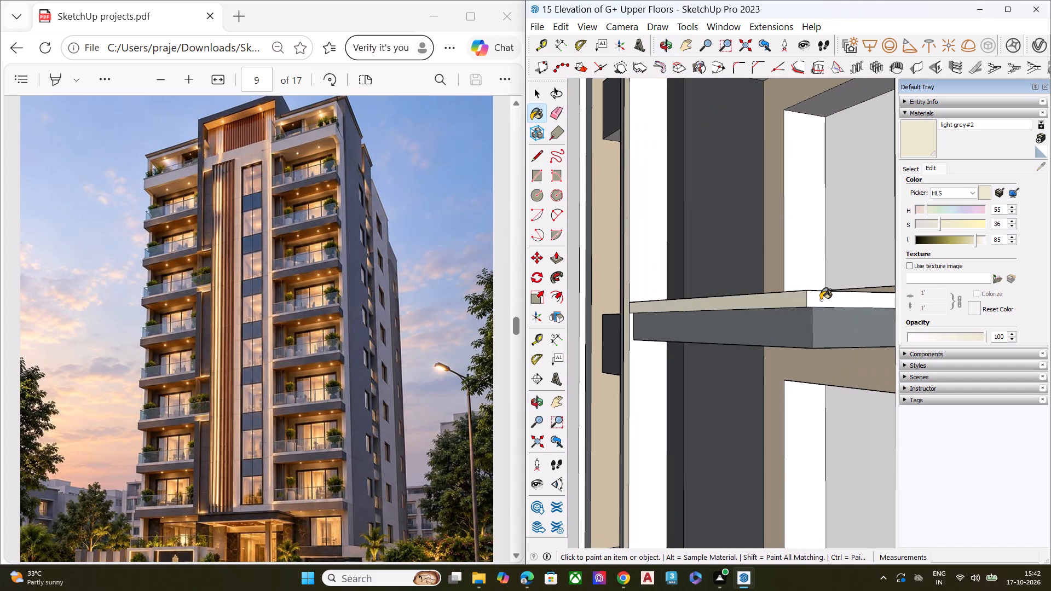
left_click(821, 300)
middle_click_drag(802, 297, 813, 195)
scroll(814, 194, "up", 7)
left_click(821, 166)
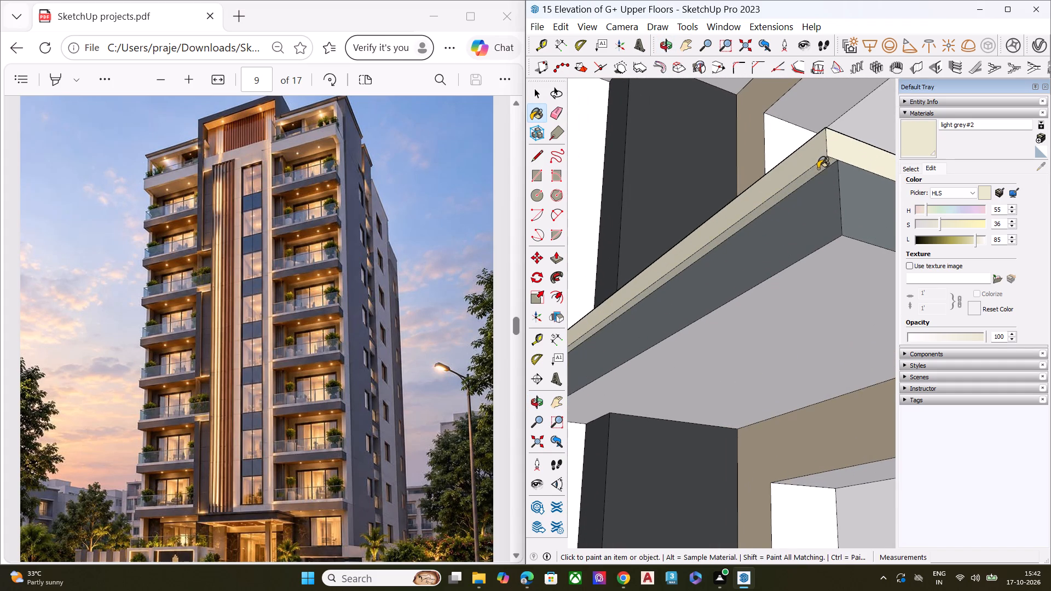
Continue down the right stack, painting one more balcony's ledge front, end return and underside lip with light grey#2.
scroll(789, 178, "down", 11)
scroll(778, 187, "up", 1)
scroll(758, 210, "down", 4)
scroll(752, 428, "up", 7)
left_click(794, 402)
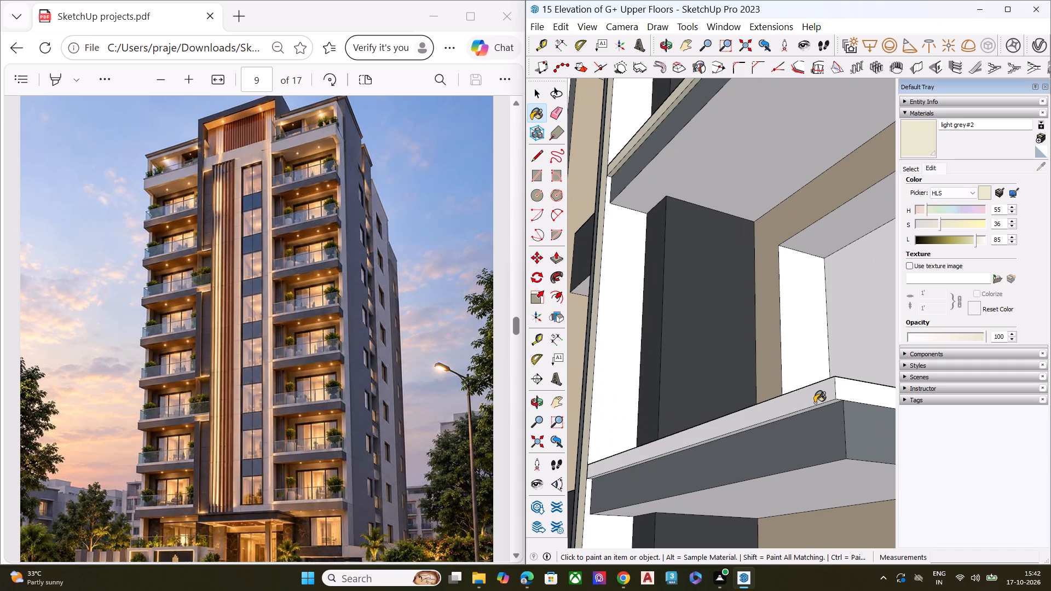
middle_click_drag(823, 398, 820, 357)
scroll(850, 350, "up", 2)
scroll(864, 348, "down", 2)
scroll(864, 347, "up", 1)
scroll(864, 347, "down", 2)
scroll(864, 347, "up", 4)
left_click(836, 288)
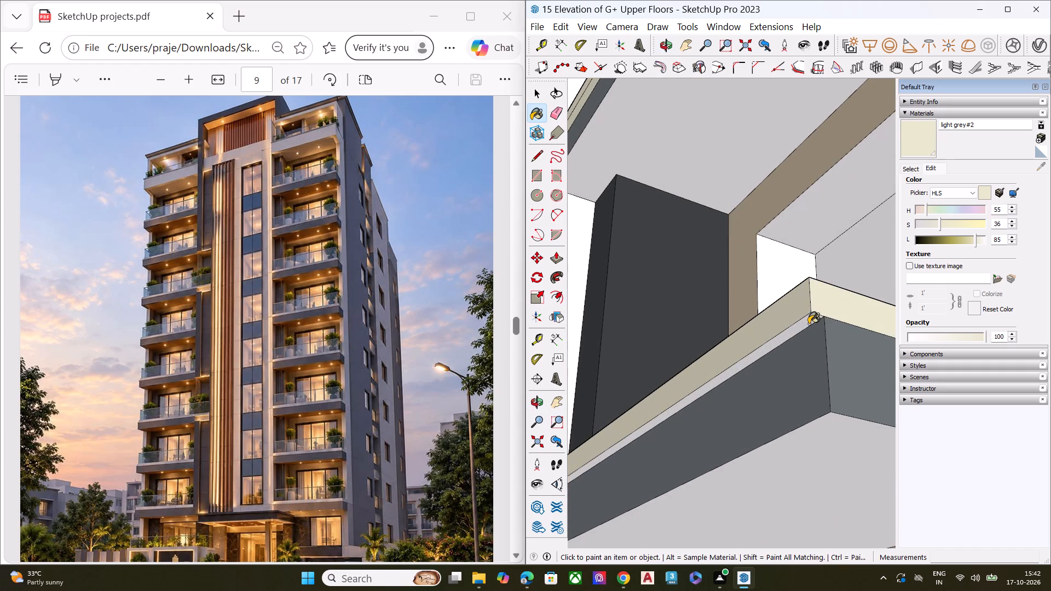
left_click(809, 324)
Paint the ledge front, end return and thin underside lip on the second-lowest right balcony with light grey#2.
scroll(818, 299, "down", 13)
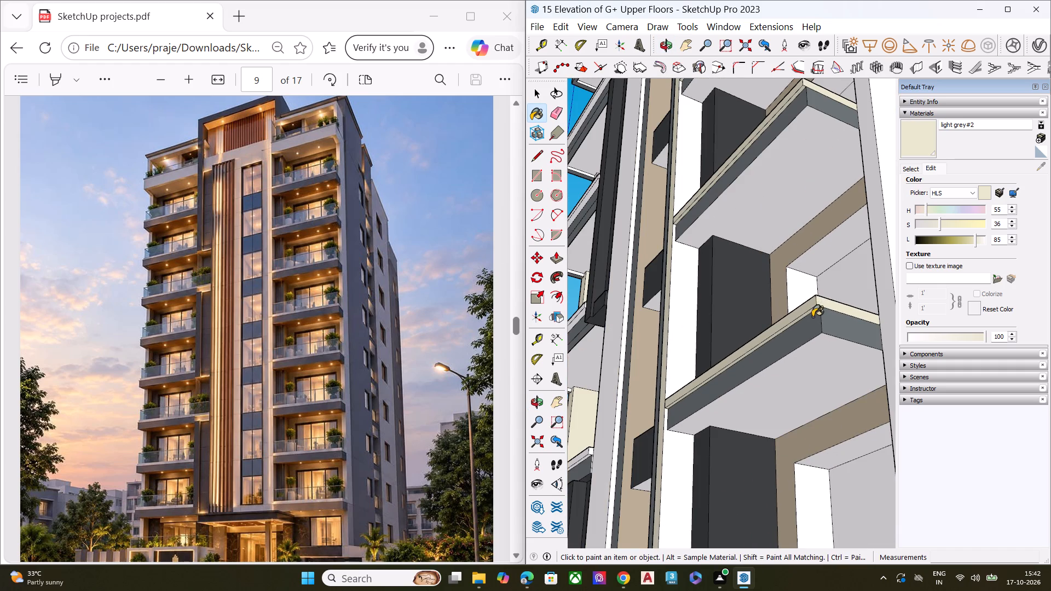
scroll(685, 277, "down", 7)
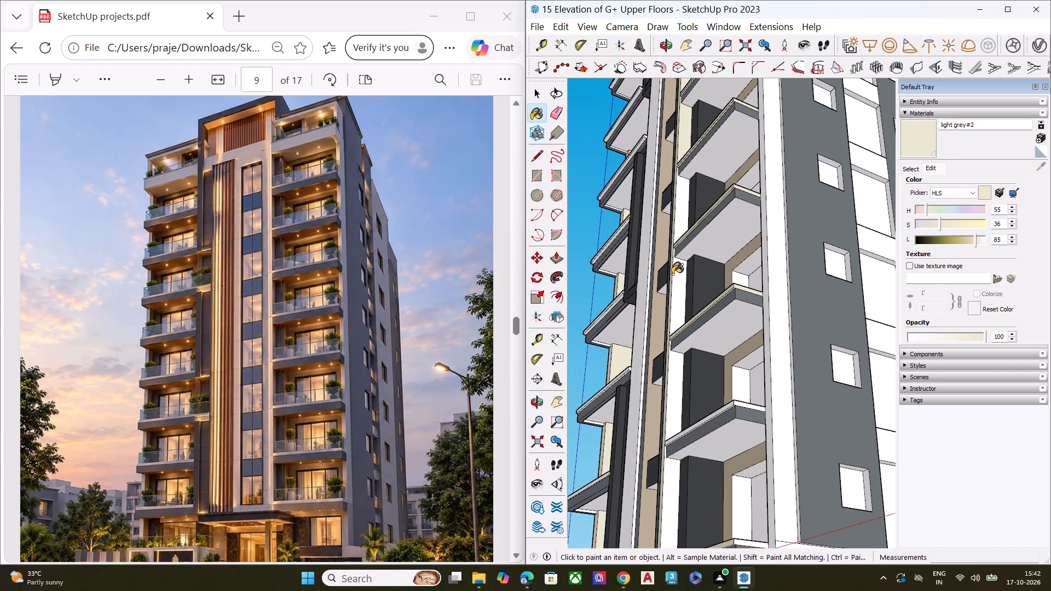
scroll(723, 264, "down", 6)
scroll(735, 362, "up", 2)
scroll(734, 369, "down", 1)
scroll(733, 370, "up", 8)
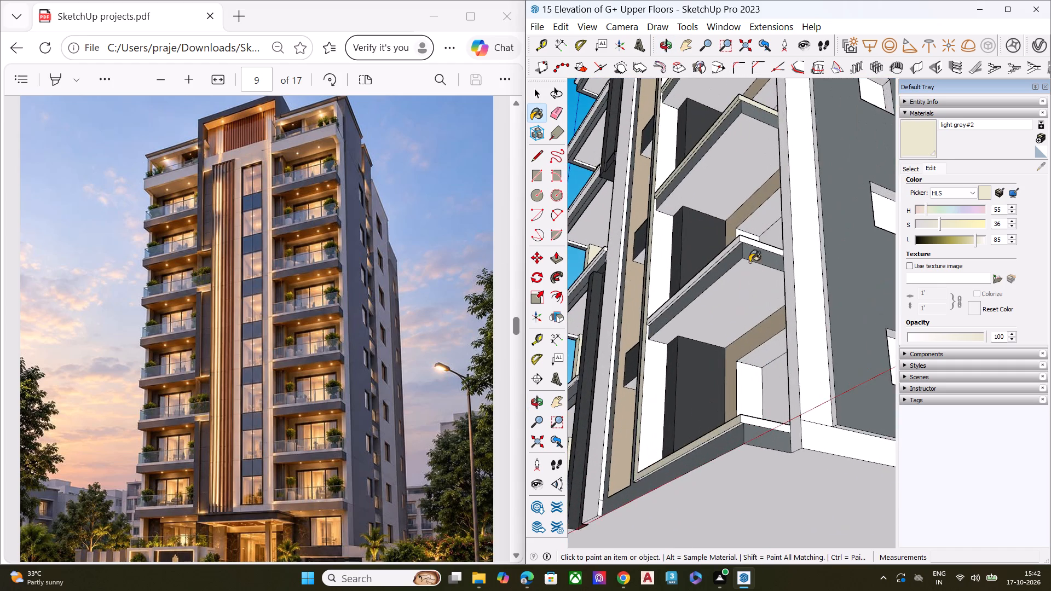
scroll(766, 196, "up", 4)
scroll(766, 196, "down", 1)
scroll(766, 196, "up", 4)
left_click(683, 327)
left_click(702, 322)
left_click(689, 331)
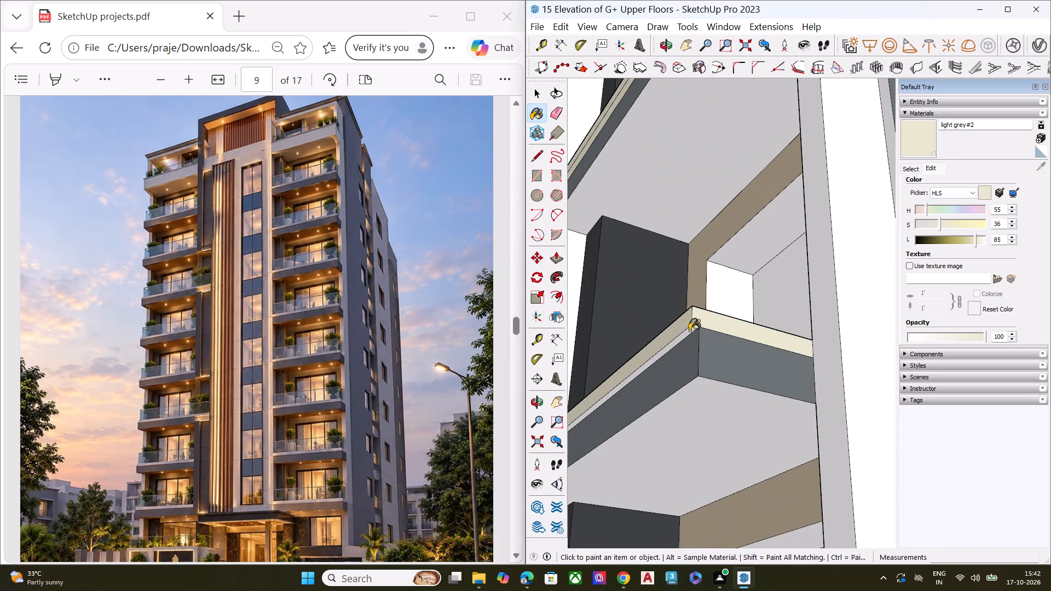
Paint the white wall strips beside the dark piers on the lower right balconies with light grey#2.
scroll(710, 285, "down", 14)
scroll(641, 412, "up", 8)
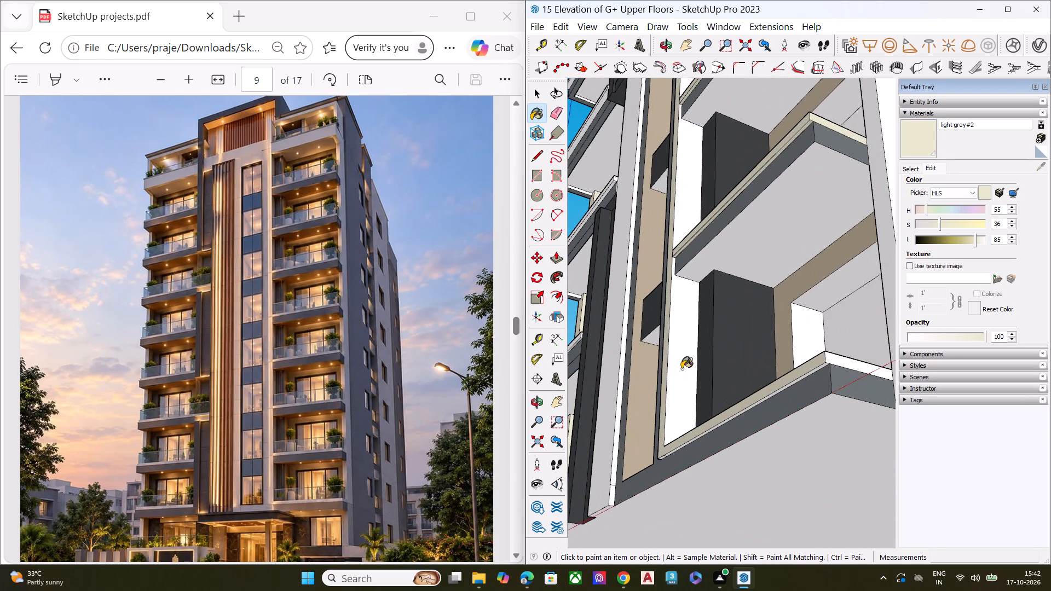
left_click(682, 369)
left_click(684, 217)
scroll(715, 365, "down", 8)
scroll(725, 251, "up", 7)
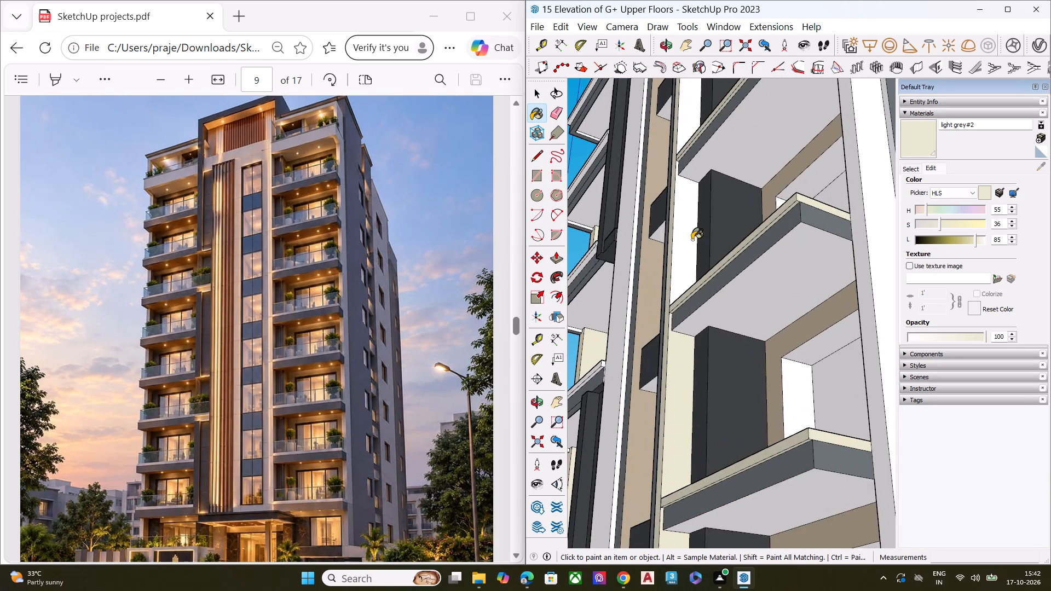
left_click(690, 239)
scroll(690, 281, "down", 5)
scroll(696, 239, "up", 7)
left_click(684, 190)
Examine the ledges along the right balcony stack for faces still missing the light grey#2 finish.
scroll(687, 196, "down", 5)
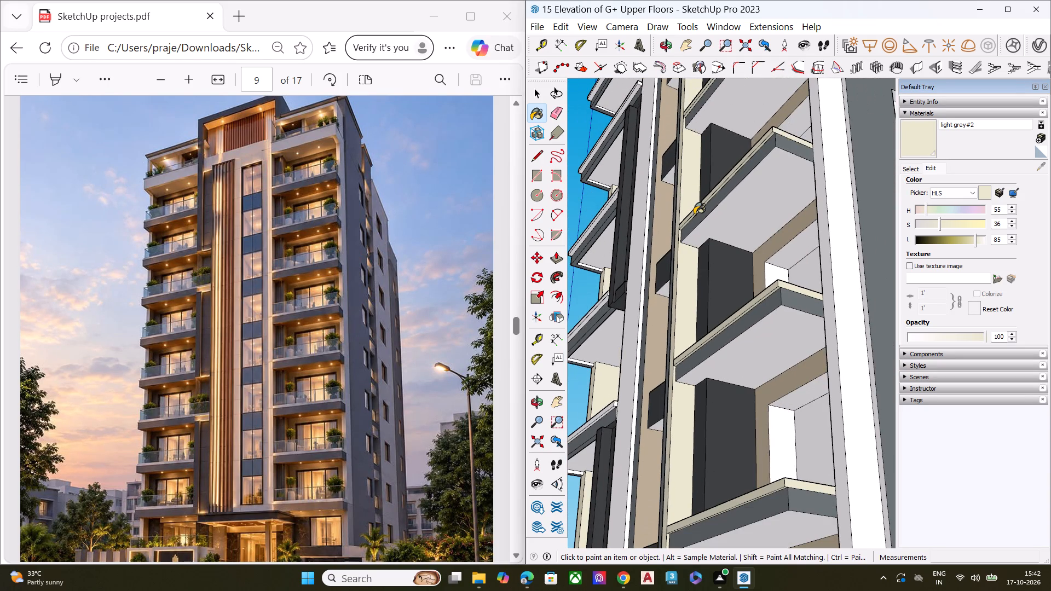
scroll(796, 112, "up", 3)
scroll(798, 106, "down", 1)
scroll(798, 105, "up", 1)
scroll(798, 105, "down", 1)
scroll(798, 105, "up", 5)
scroll(721, 180, "up", 5)
scroll(720, 182, "down", 2)
scroll(718, 183, "up", 3)
scroll(743, 189, "down", 3)
scroll(751, 198, "up", 1)
scroll(758, 215, "down", 1)
scroll(760, 218, "up", 1)
scroll(761, 221, "down", 6)
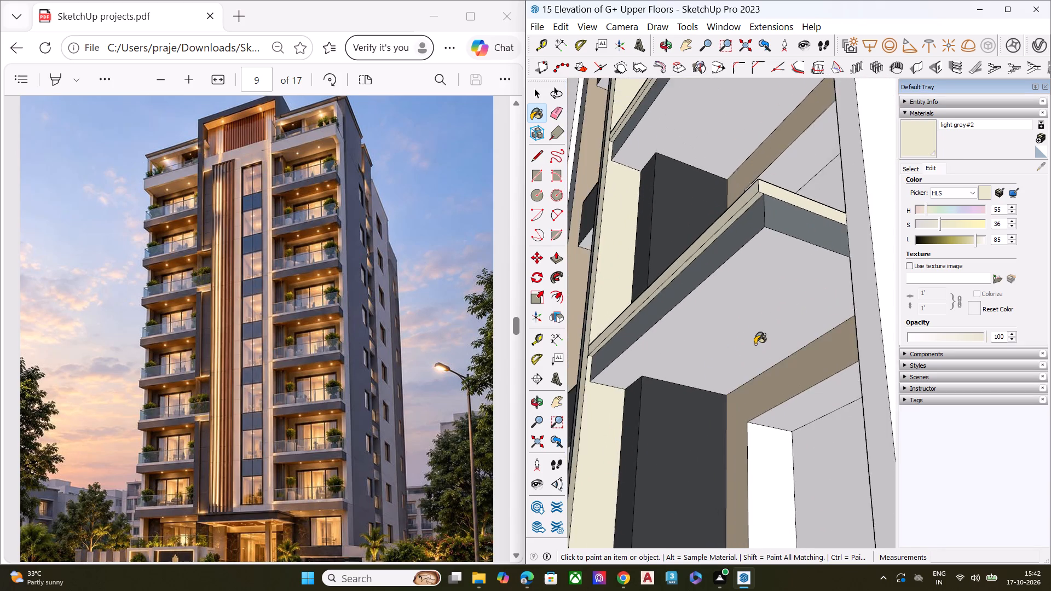
scroll(755, 344, "down", 6)
scroll(703, 320, "down", 10)
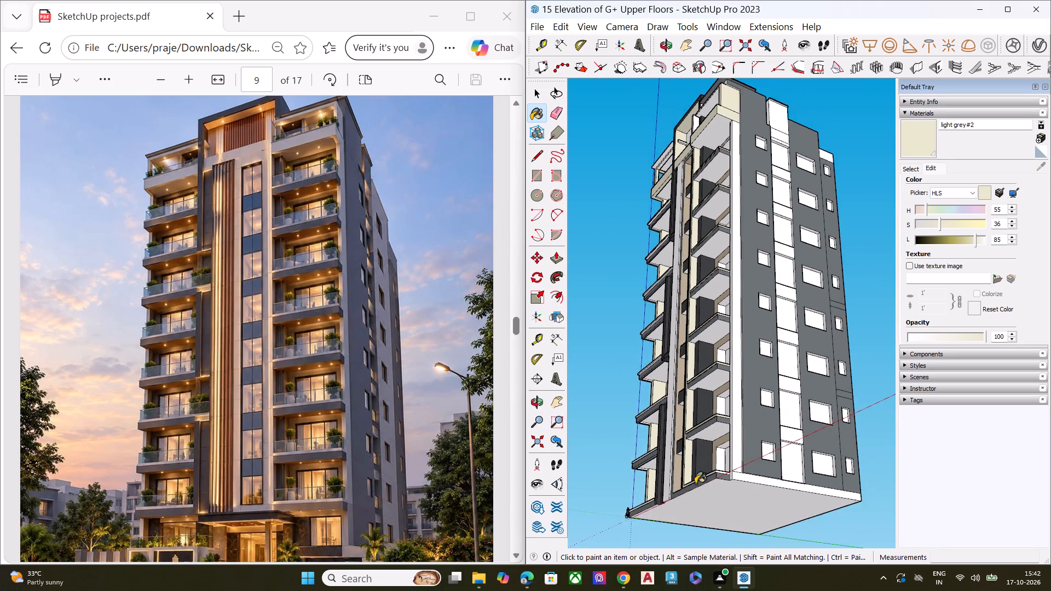
Paint the thin ledge lip and the end return on the lowest right balcony with light grey#2.
scroll(695, 487, "up", 11)
scroll(748, 455, "up", 9)
middle_click_drag(776, 404, 796, 348)
scroll(794, 350, "up", 4)
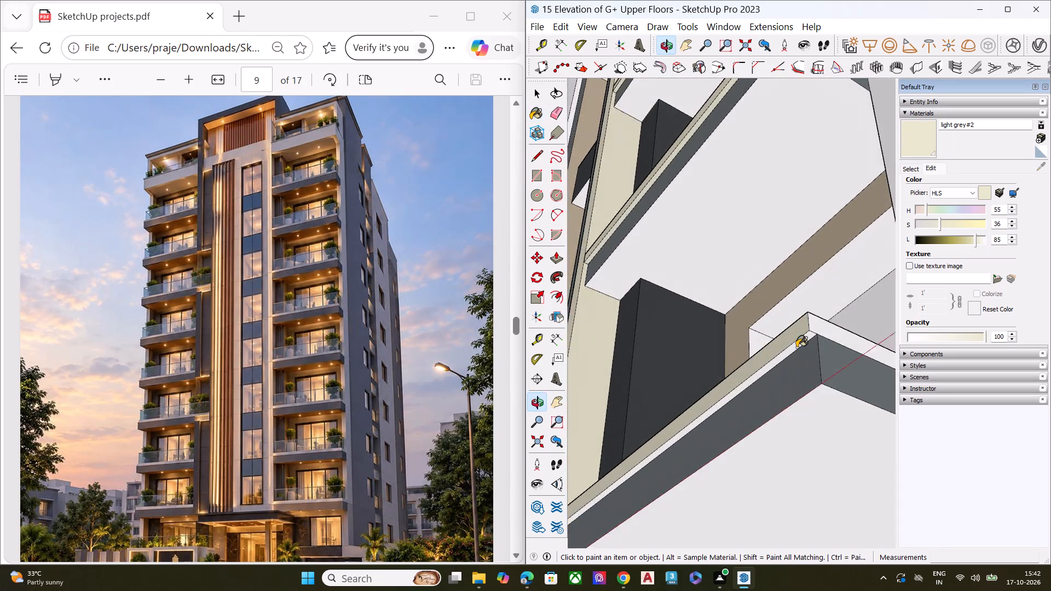
scroll(796, 347, "up", 4)
left_click(799, 342)
scroll(770, 371, "down", 7)
scroll(814, 347, "up", 4)
left_click(814, 348)
scroll(778, 366, "down", 2)
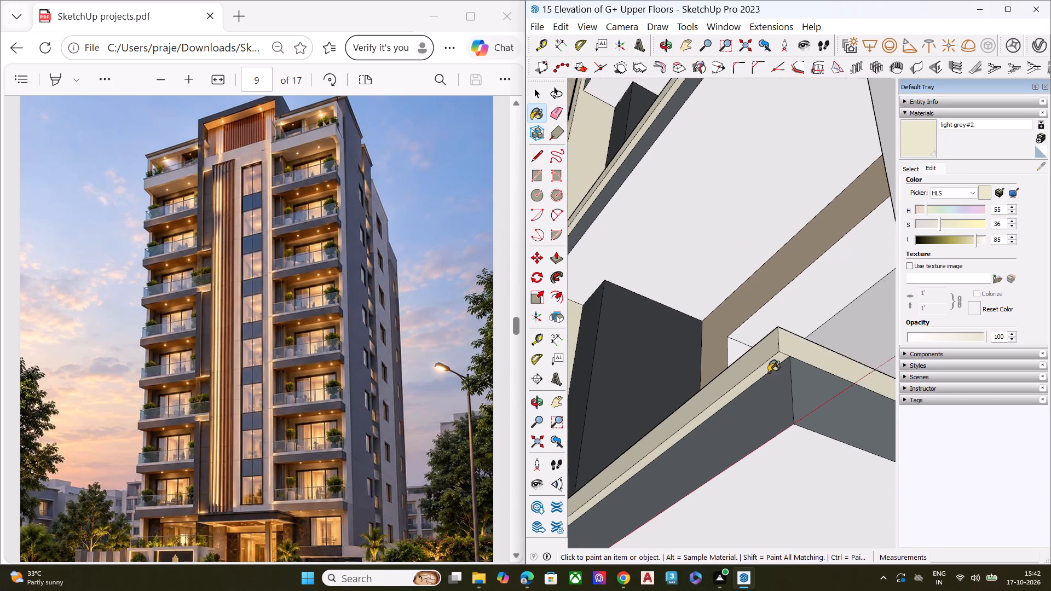
Paint the back panel and the side and top reveals of the lowest right balcony's window recess with light grey#2.
scroll(769, 372, "down", 7)
middle_click_drag(757, 293, 774, 349)
middle_click_drag(774, 349, 775, 354)
scroll(775, 355, "up", 2)
scroll(776, 375, "down", 1)
scroll(776, 378, "up", 5)
left_click(759, 418)
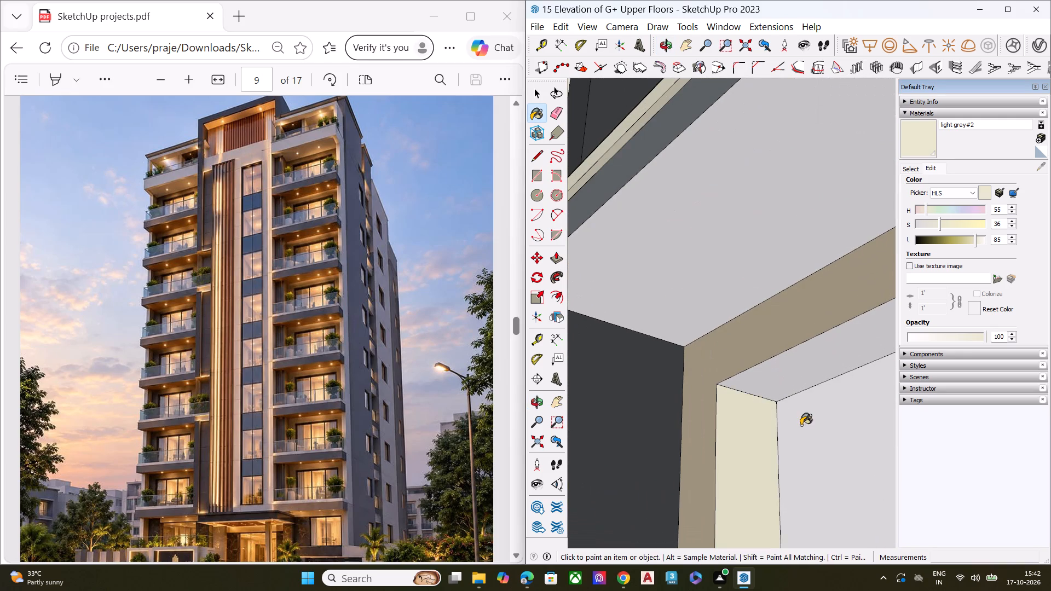
left_click(801, 425)
left_click(797, 376)
scroll(746, 366, "down", 6)
scroll(737, 364, "up", 1)
scroll(737, 364, "down", 2)
middle_click_drag(732, 365, 980, 387)
scroll(759, 347, "down", 7)
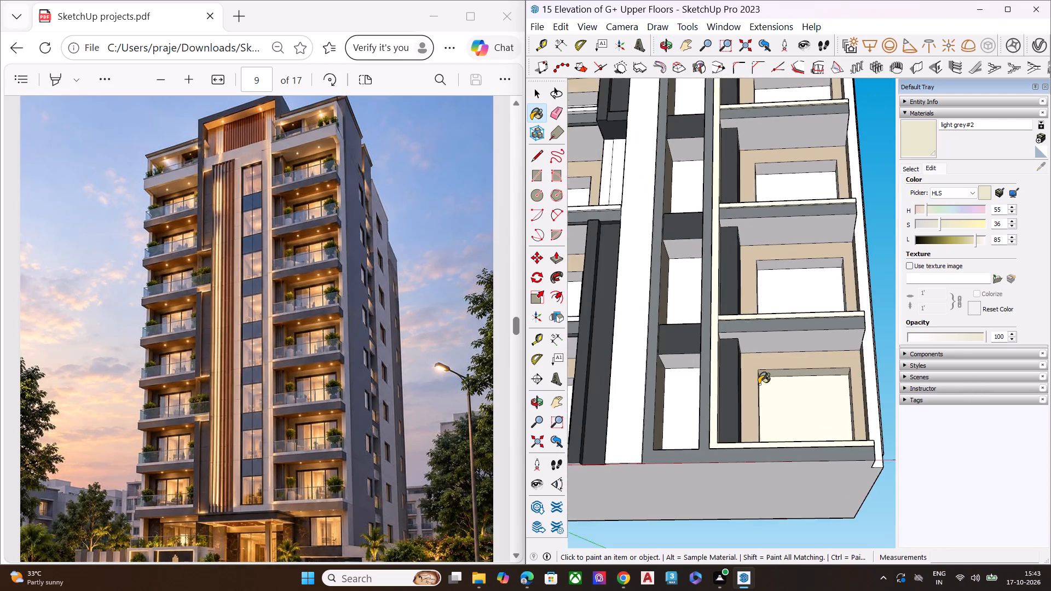
middle_click_drag(763, 383, 893, 401)
scroll(868, 408, "up", 7)
left_click(869, 399)
Paint the back panel and the side and top reveals of the second-lowest right balcony's window recess with light grey#2.
scroll(867, 399, "up", 1)
scroll(861, 403, "down", 5)
middle_click_drag(871, 410, 685, 444)
scroll(691, 293, "up", 1)
scroll(691, 287, "down", 3)
scroll(691, 283, "up", 7)
left_click(673, 286)
left_click(706, 291)
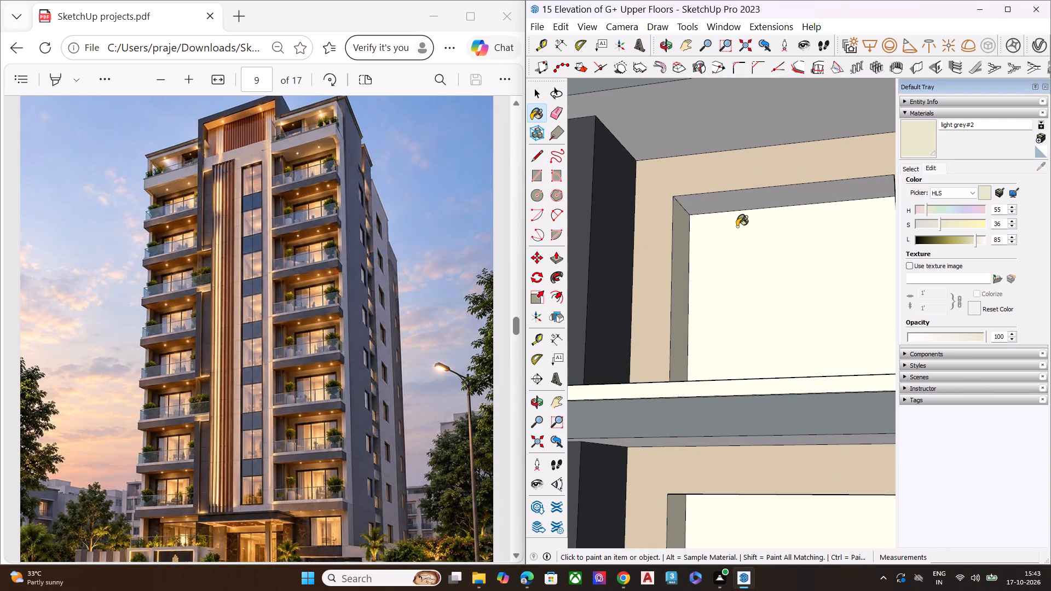
middle_click_drag(740, 220, 751, 192)
scroll(752, 190, "up", 2)
left_click(748, 200)
middle_click_drag(687, 248, 954, 287)
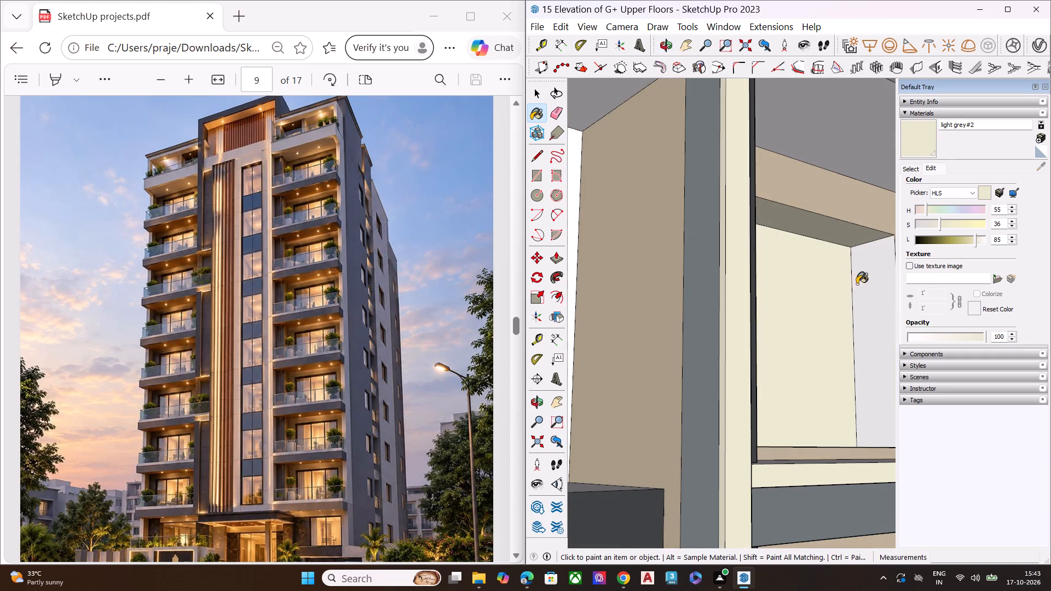
left_click(865, 282)
Paint the back panel and the side and top reveals of the window recess on the third right balcony up with light grey#2.
scroll(800, 317, "down", 6)
scroll(793, 323, "up", 1)
scroll(793, 323, "down", 4)
scroll(789, 326, "up", 1)
scroll(789, 327, "down", 5)
middle_click_drag(805, 337, 731, 390)
scroll(742, 350, "up", 7)
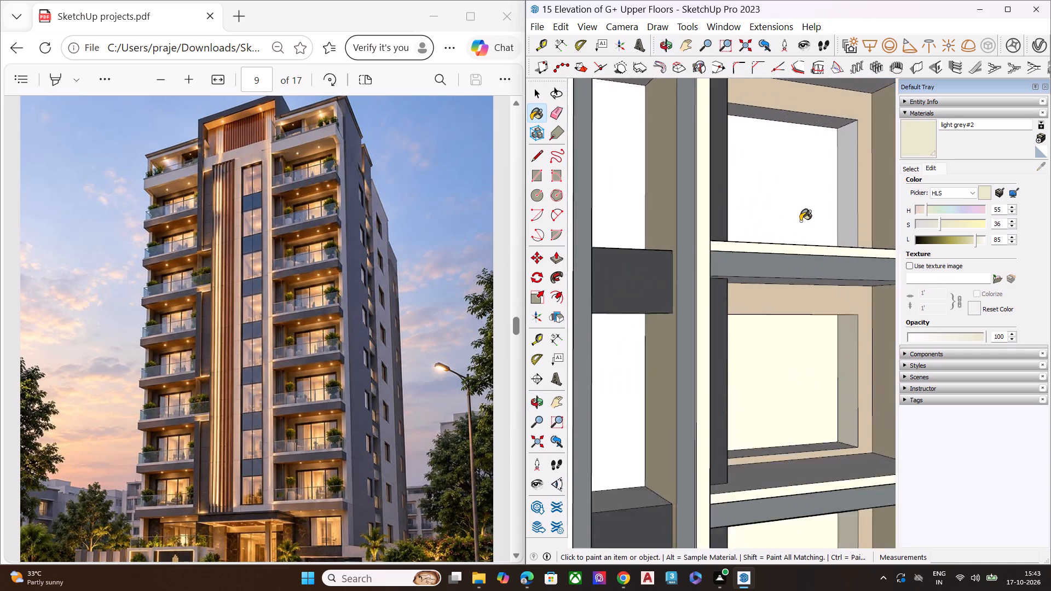
scroll(800, 221, "up", 4)
middle_click_drag(795, 245, 674, 246)
scroll(667, 230, "up", 1)
scroll(712, 210, "down", 10)
scroll(804, 267, "up", 1)
scroll(804, 268, "down", 9)
middle_click_drag(772, 312, 679, 279)
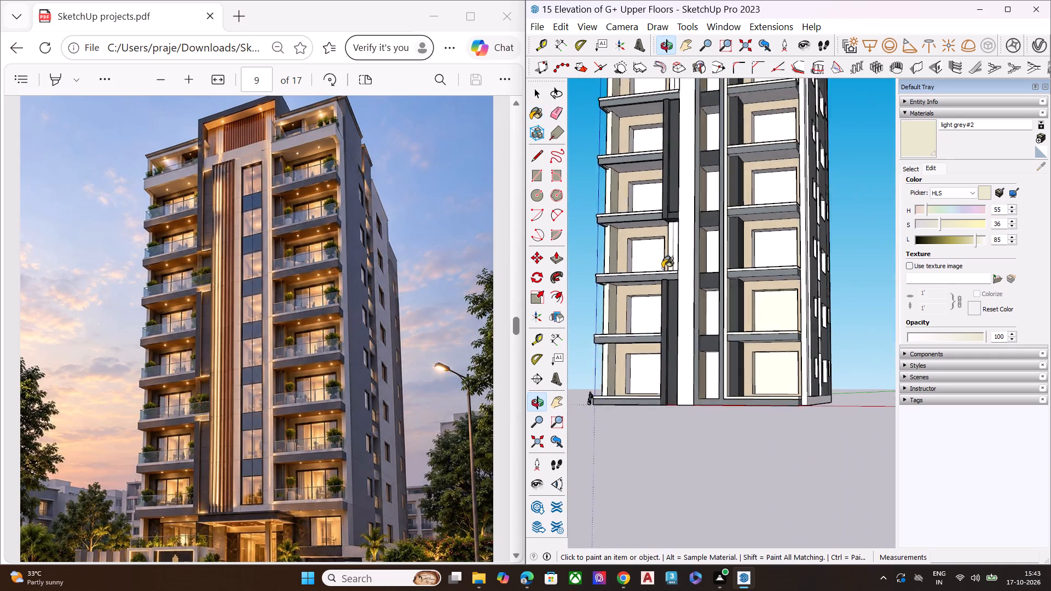
scroll(661, 264, "up", 3)
scroll(750, 244, "down", 1)
scroll(760, 244, "up", 14)
left_click(746, 269)
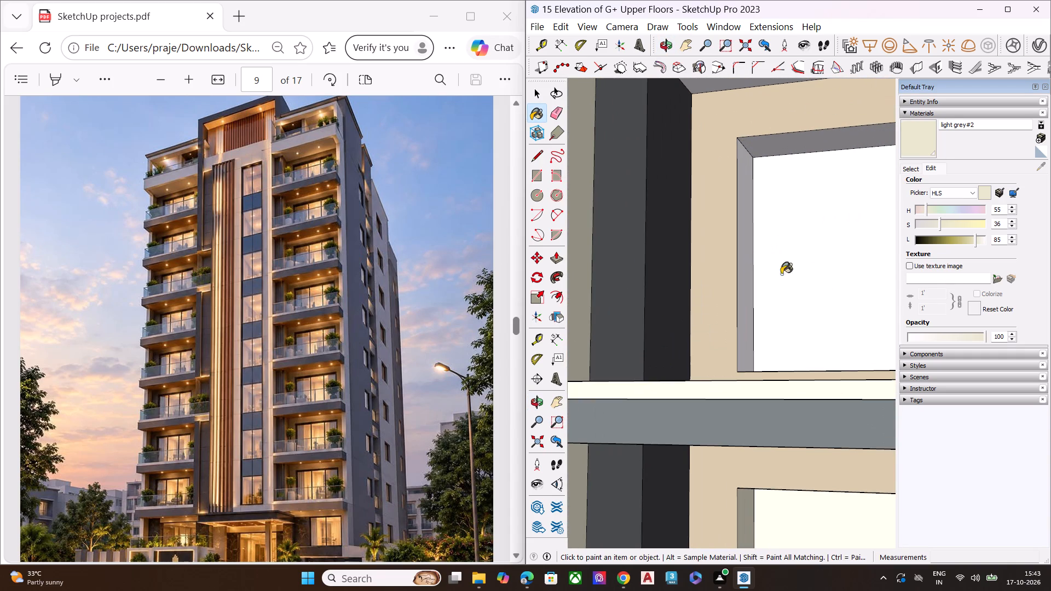
left_click(803, 277)
middle_click_drag(793, 235, 831, 170)
scroll(834, 166, "up", 1)
left_click(834, 166)
scroll(680, 189, "down", 7)
middle_click_drag(679, 238, 915, 266)
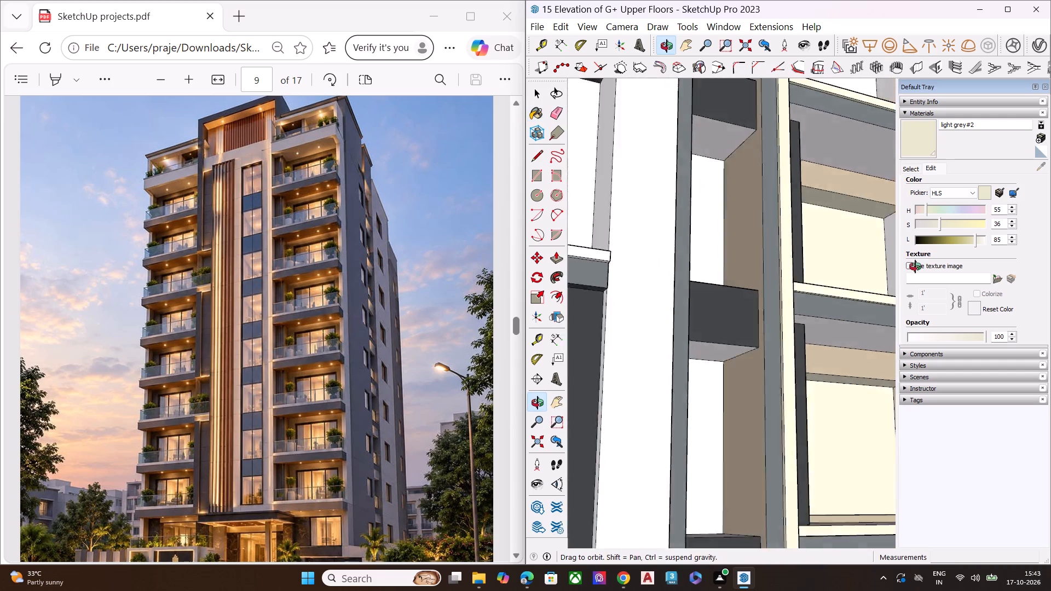
middle_click_drag(915, 266, 938, 270)
scroll(667, 256, "down", 5)
scroll(654, 262, "up", 2)
scroll(654, 262, "down", 2)
scroll(819, 248, "up", 9)
left_click(852, 249)
Paint the back panel and the side and top reveals of the window recess on the fourth right balcony up with light grey#2.
scroll(799, 276, "down", 5)
scroll(768, 303, "up", 1)
scroll(762, 307, "down", 2)
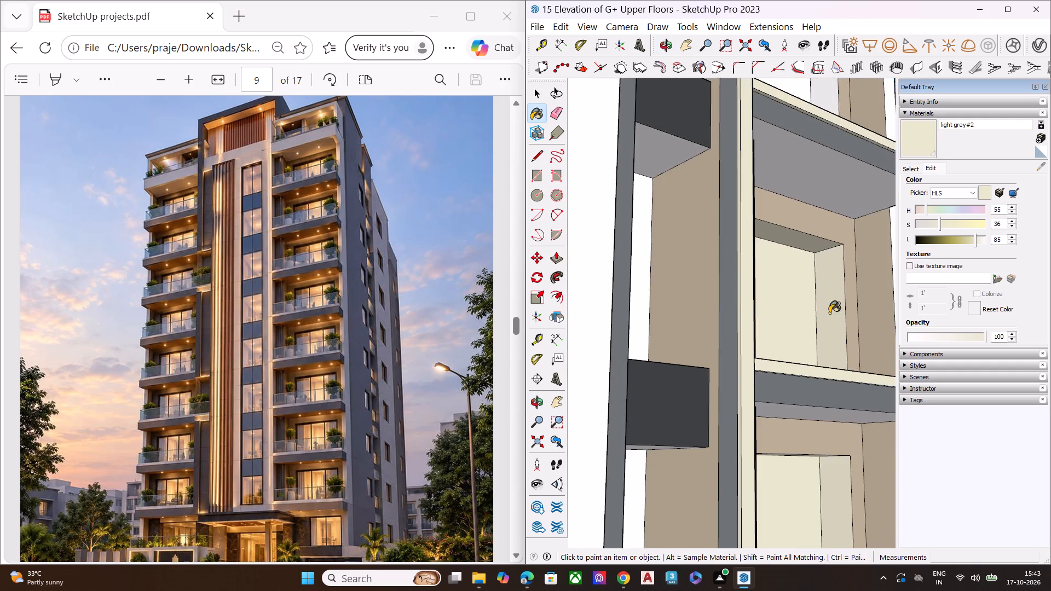
middle_click_drag(829, 313, 607, 312)
scroll(744, 317, "down", 1)
scroll(746, 318, "up", 1)
scroll(749, 324, "down", 2)
scroll(801, 389, "up", 1)
scroll(816, 405, "down", 4)
scroll(707, 177, "down", 1)
scroll(705, 174, "up", 1)
scroll(700, 170, "down", 1)
scroll(700, 170, "up", 1)
scroll(697, 171, "down", 1)
scroll(694, 173, "up", 8)
scroll(630, 194, "down", 1)
scroll(630, 194, "up", 4)
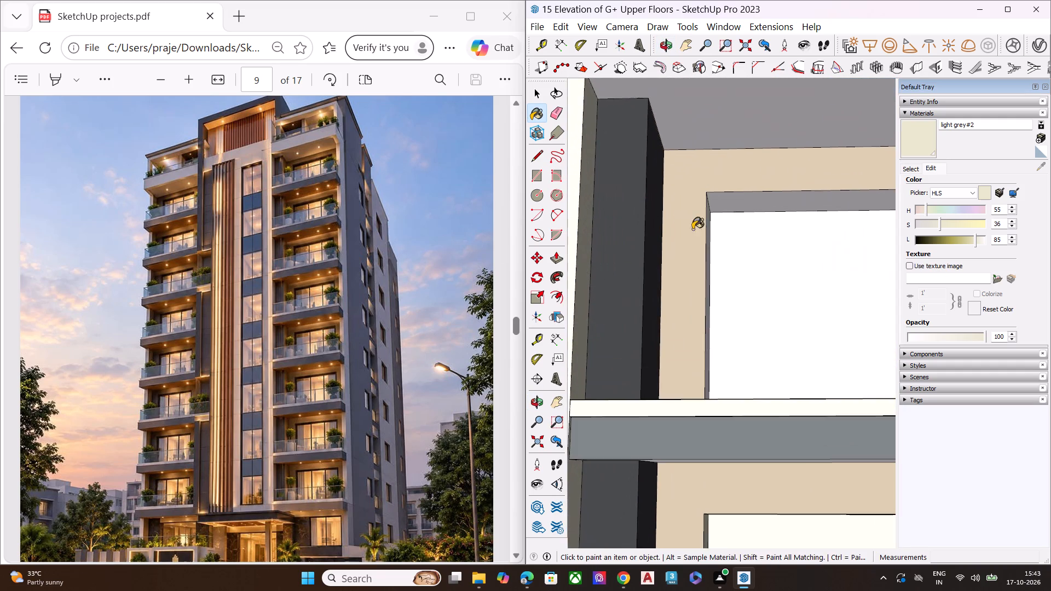
middle_click_drag(737, 240, 665, 313)
scroll(663, 327, "up", 3)
left_click(614, 393)
left_click(696, 406)
middle_click_drag(704, 331, 891, 251)
scroll(689, 250, "down", 3)
scroll(687, 250, "up", 1)
scroll(687, 250, "down", 3)
middle_click_drag(741, 253, 818, 205)
left_click(830, 228)
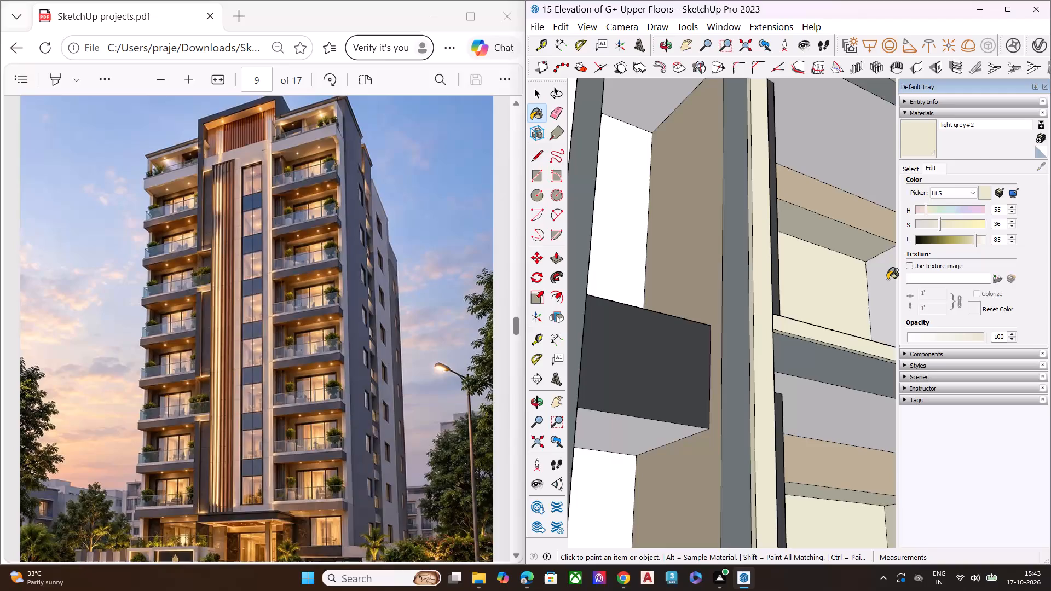
left_click(887, 280)
Paint the back panel and the side and top reveals of the window recess on the fifth right balcony up with light grey#2.
scroll(755, 236, "down", 4)
scroll(747, 241, "up", 1)
scroll(746, 242, "down", 4)
scroll(790, 219, "down", 6)
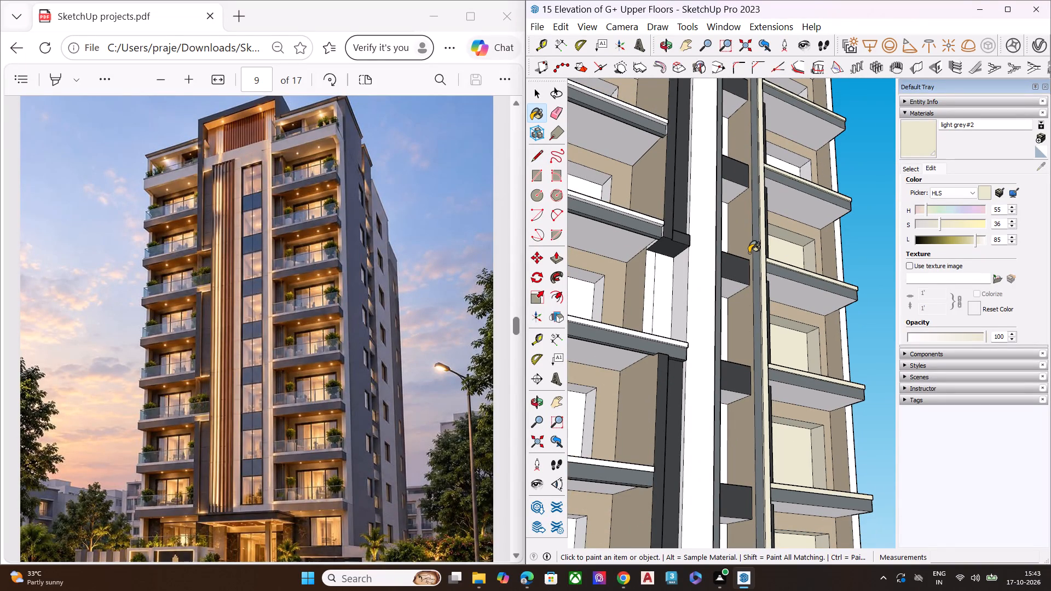
scroll(763, 291, "down", 8)
middle_click_drag(797, 298, 737, 334)
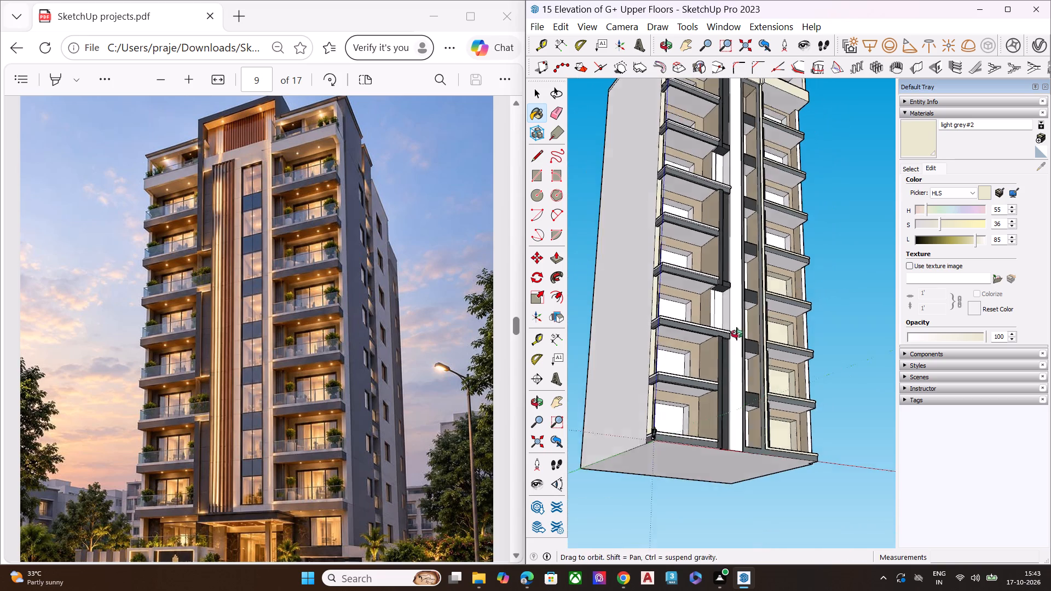
middle_click_drag(737, 334, 686, 352)
scroll(728, 297, "up", 11)
scroll(817, 199, "up", 1)
middle_click_drag(817, 198, 636, 247)
scroll(657, 189, "up", 1)
scroll(661, 183, "down", 3)
scroll(665, 176, "up", 1)
scroll(666, 174, "down", 1)
scroll(666, 174, "up", 4)
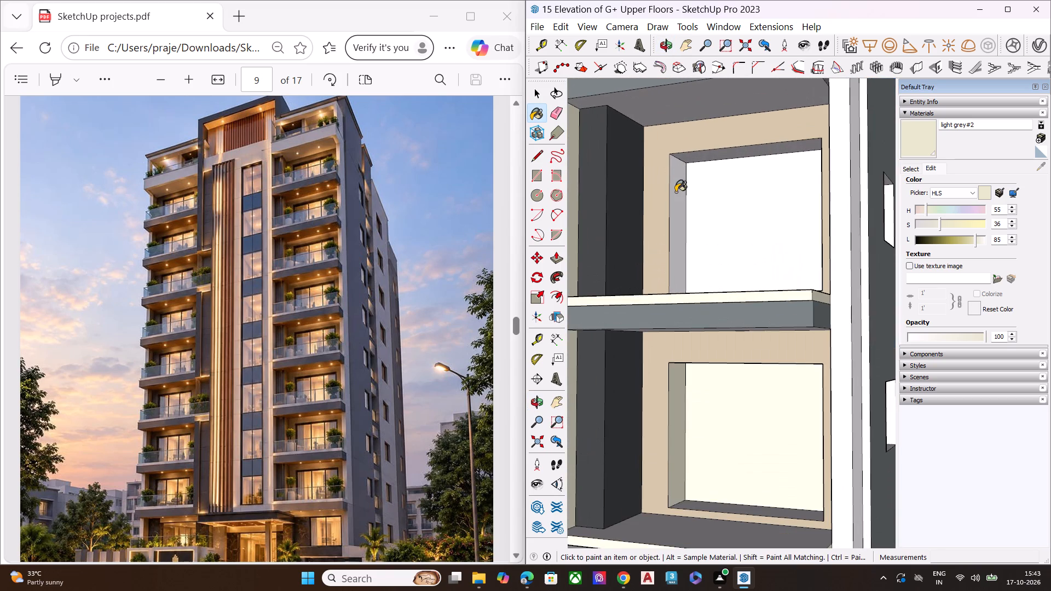
left_click(675, 192)
middle_click_drag(710, 217, 887, 205)
left_click(824, 208)
left_click(787, 218)
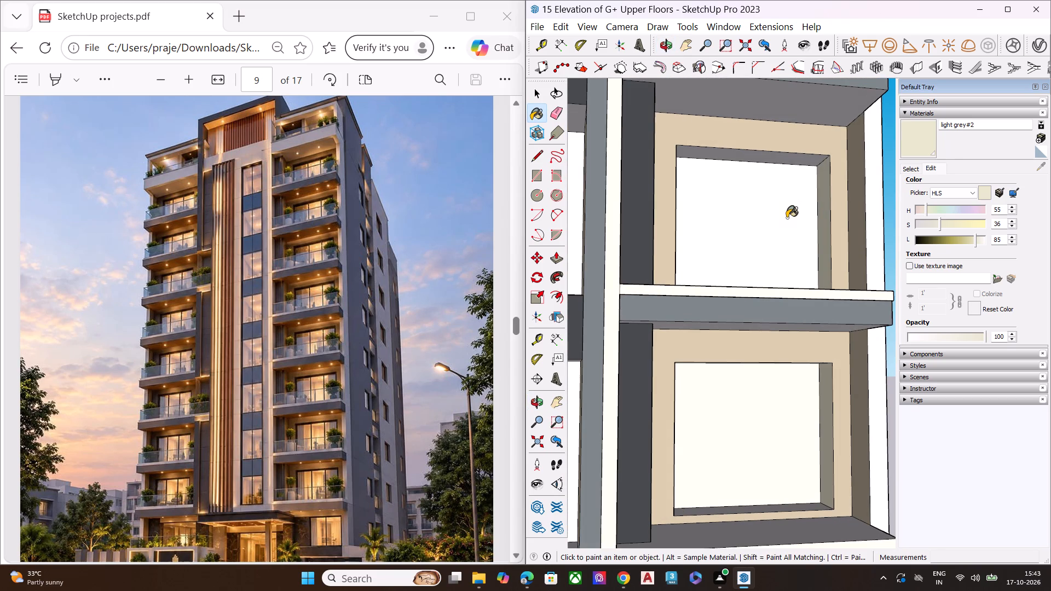
middle_click_drag(798, 202, 803, 121)
scroll(803, 121, "up", 7)
left_click(798, 138)
Paint the back panel and the side and top reveals of the window recess on the sixth right balcony up with light grey#2.
scroll(806, 227, "down", 8)
scroll(783, 268, "up", 2)
scroll(776, 274, "down", 2)
scroll(771, 279, "up", 1)
scroll(767, 281, "down", 5)
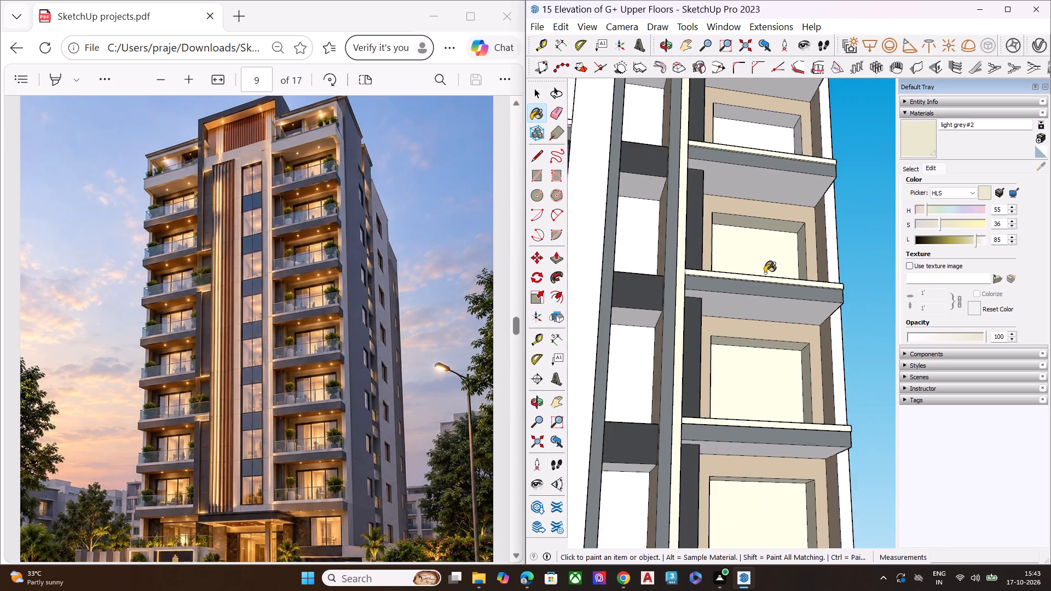
scroll(735, 219, "down", 8)
scroll(753, 177, "up", 1)
scroll(754, 173, "down", 1)
scroll(754, 172, "up", 8)
middle_click_drag(739, 195, 636, 257)
scroll(646, 252, "up", 3)
scroll(631, 260, "down", 2)
scroll(629, 260, "up", 5)
left_click(639, 253)
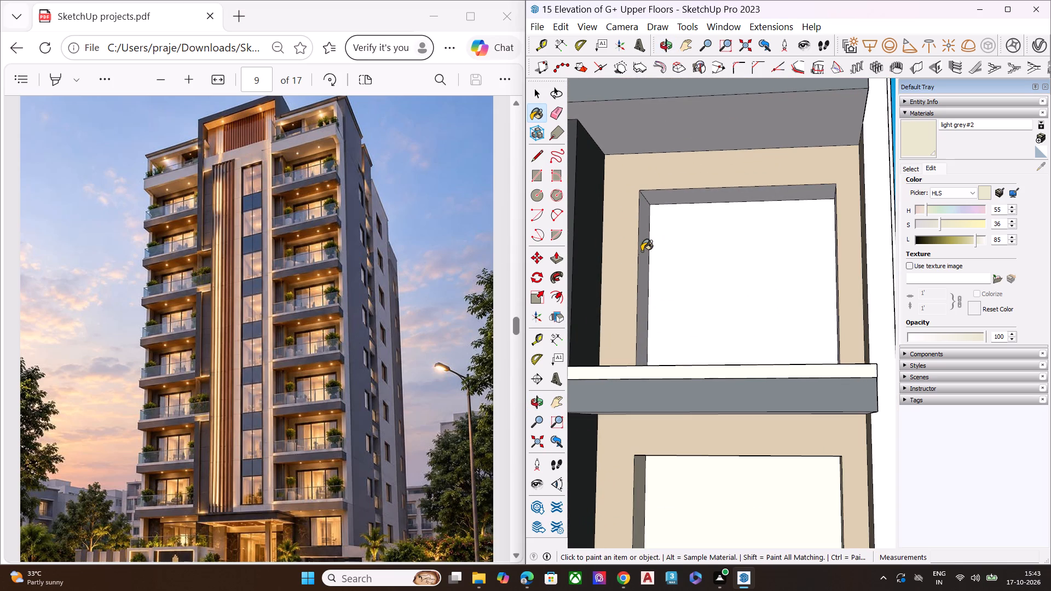
left_click(645, 253)
left_click(669, 253)
middle_click_drag(710, 254, 821, 248)
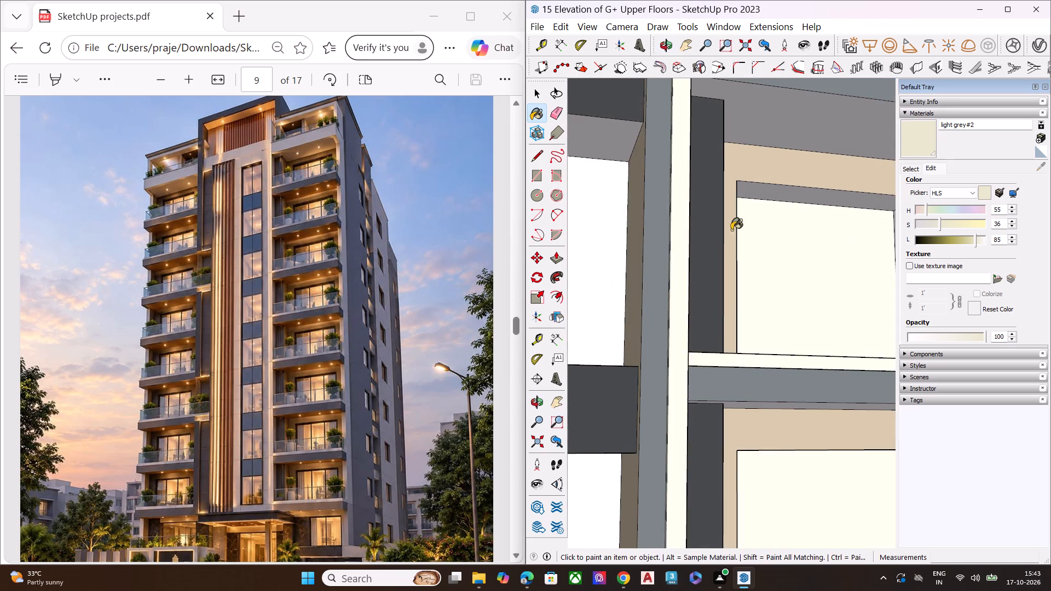
scroll(717, 230, "down", 1)
scroll(712, 230, "up", 1)
scroll(698, 229, "down", 4)
middle_click_drag(779, 236, 894, 219)
scroll(887, 227, "up", 4)
scroll(885, 232, "down", 1)
scroll(885, 233, "up", 2)
left_click(879, 244)
left_click(862, 211)
Paint the back panel and the side and top reveals of the window recess on the seventh right balcony up with light grey#2.
scroll(794, 229, "down", 8)
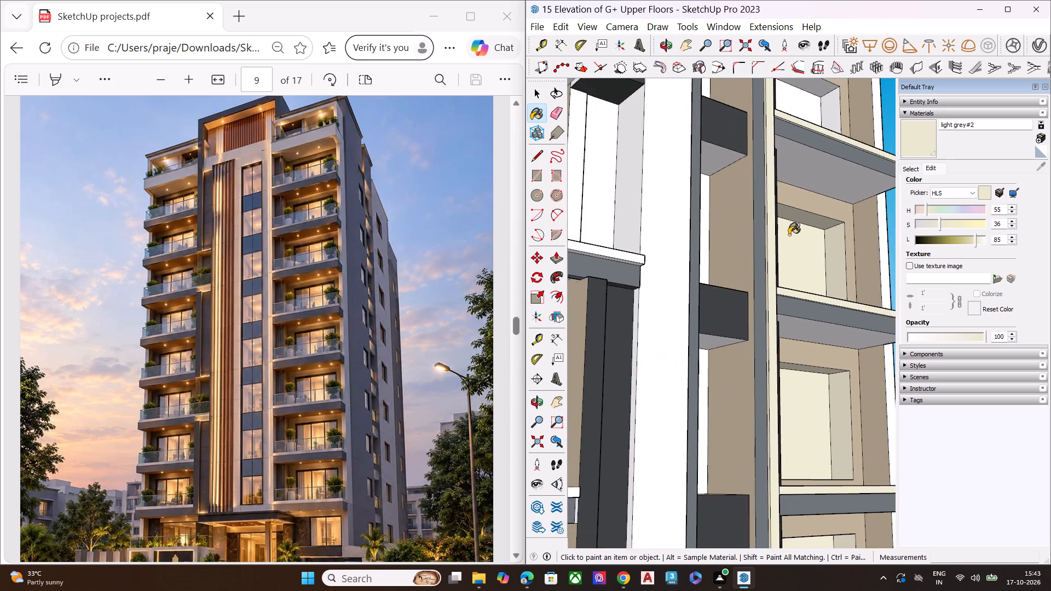
middle_click_drag(817, 229, 722, 252)
scroll(706, 257, "down", 8)
scroll(724, 152, "up", 8)
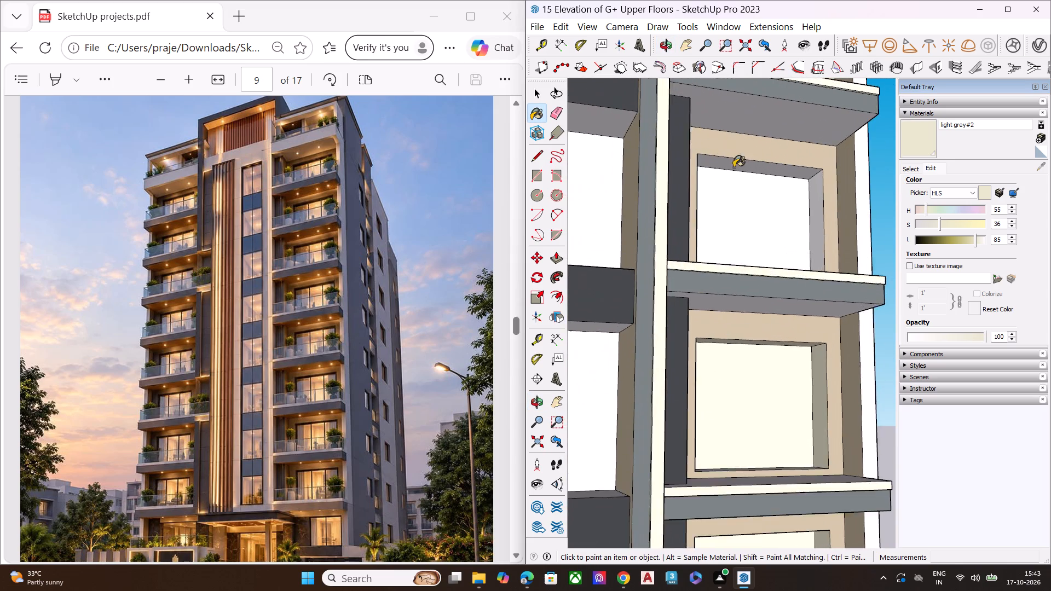
scroll(763, 189, "up", 1)
middle_click_drag(763, 189, 570, 222)
scroll(571, 221, "up", 8)
left_click(593, 228)
left_click_drag(629, 234, 638, 236)
middle_click_drag(714, 230, 848, 210)
scroll(853, 210, "up", 1)
scroll(852, 211, "down", 1)
scroll(849, 212, "up", 2)
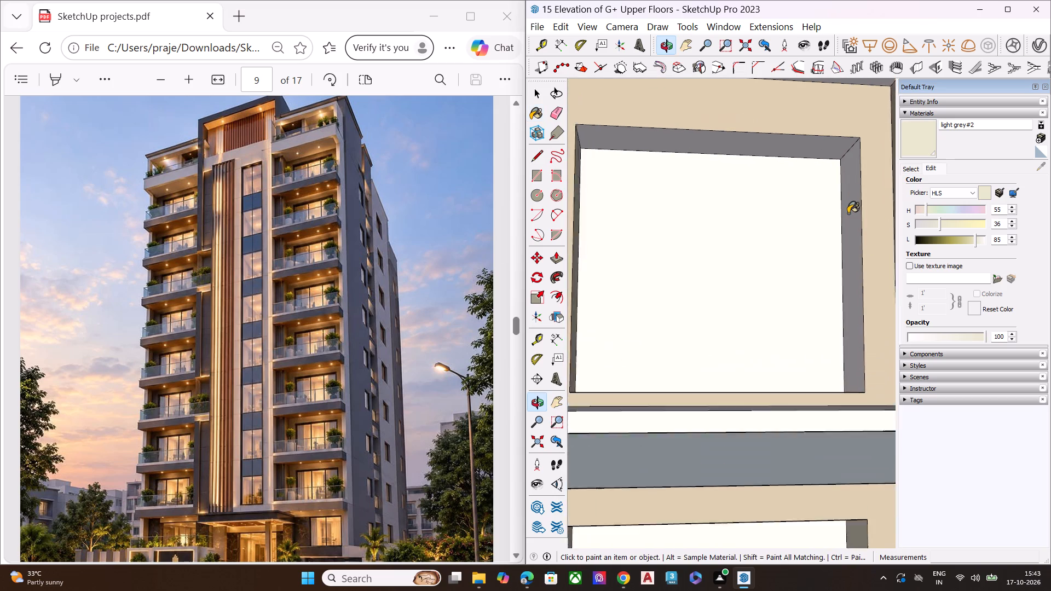
scroll(848, 213, "up", 1)
left_click(848, 213)
left_click(843, 137)
Paint the back panel and the side and top reveals of the right stack's uppermost window recess, below the cream parapet band, with light grey#2.
scroll(784, 197, "down", 6)
scroll(781, 204, "up", 1)
scroll(781, 204, "down", 2)
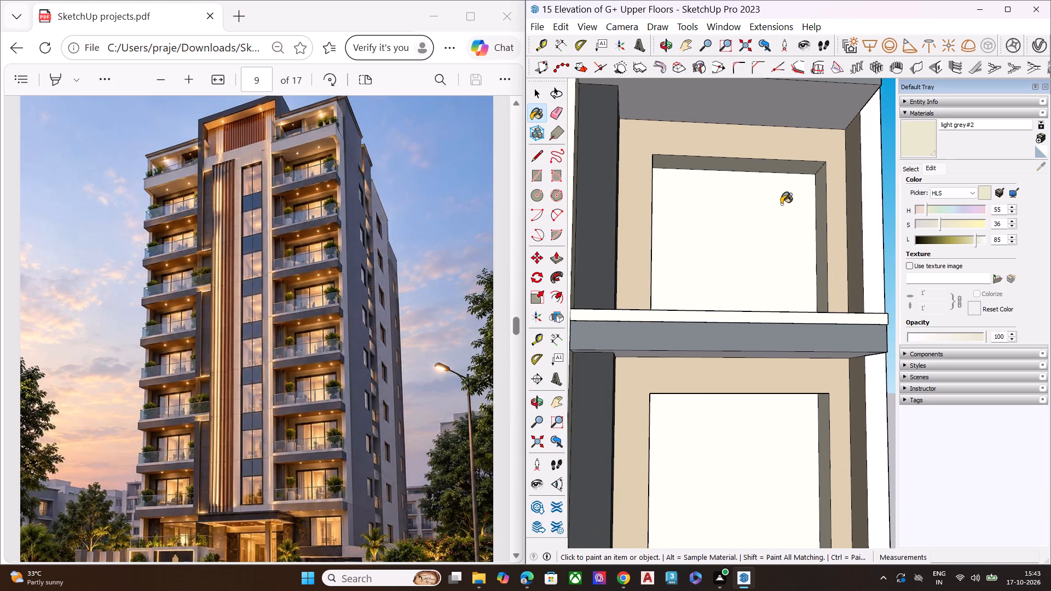
scroll(780, 206, "down", 3)
scroll(777, 214, "up", 1)
scroll(777, 214, "down", 13)
scroll(751, 126, "up", 1)
scroll(751, 126, "down", 1)
scroll(751, 126, "up", 7)
scroll(744, 199, "up", 1)
scroll(743, 199, "down", 2)
scroll(743, 200, "up", 8)
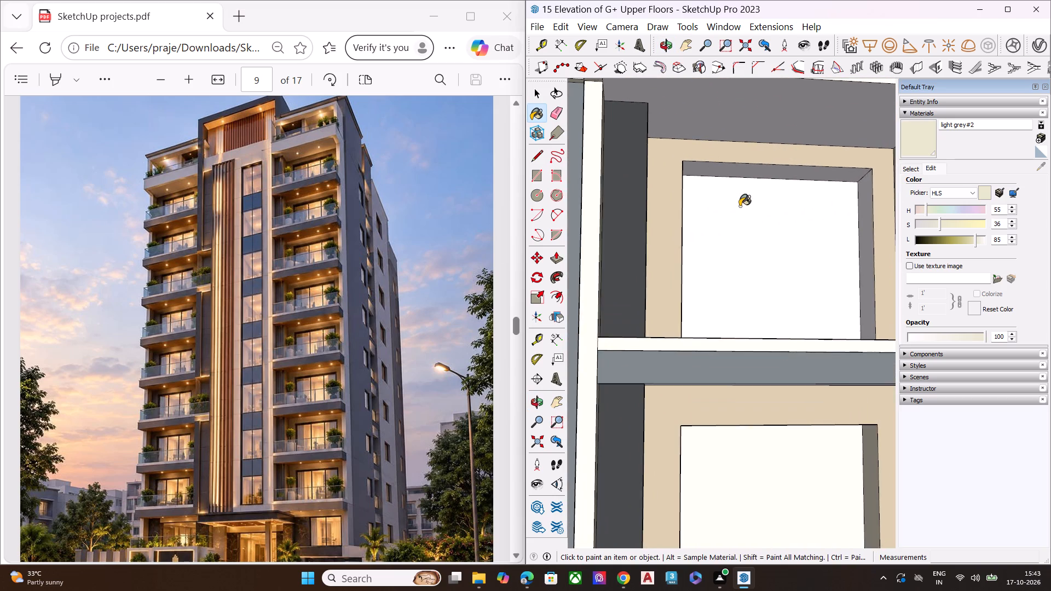
scroll(742, 223, "up", 7)
left_click(692, 221)
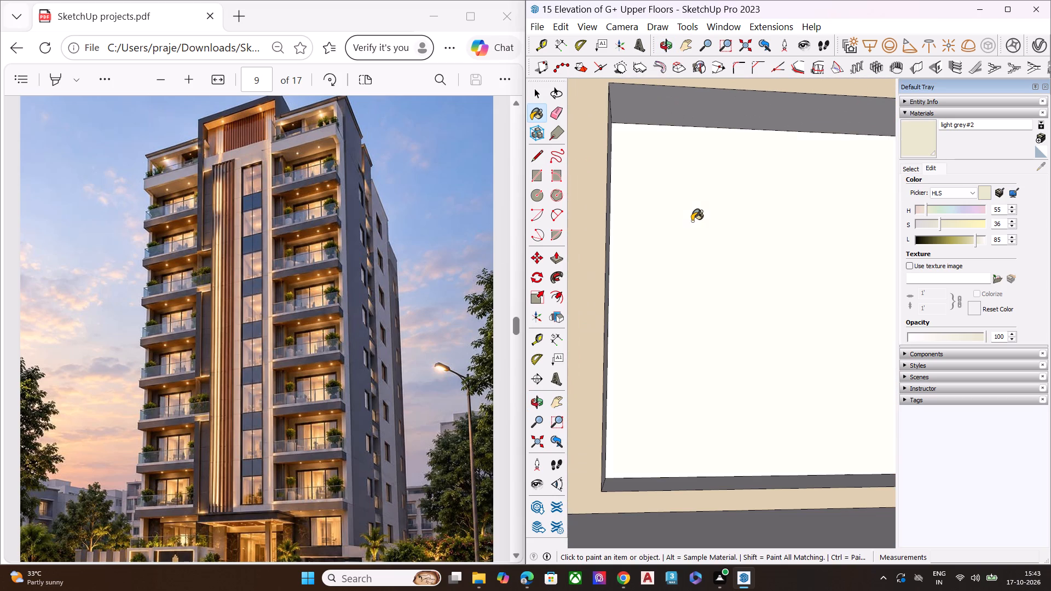
scroll(596, 204, "down", 1)
scroll(596, 204, "up", 1)
scroll(596, 204, "down", 8)
middle_click_drag(787, 196, 661, 216)
scroll(763, 188, "down", 4)
scroll(788, 189, "up", 1)
scroll(799, 189, "down", 4)
scroll(607, 223, "up", 2)
scroll(605, 223, "down", 1)
scroll(605, 223, "up", 6)
left_click(686, 216)
middle_click_drag(704, 211, 890, 165)
scroll(890, 165, "up", 4)
left_click(862, 163)
scroll(686, 170, "down", 4)
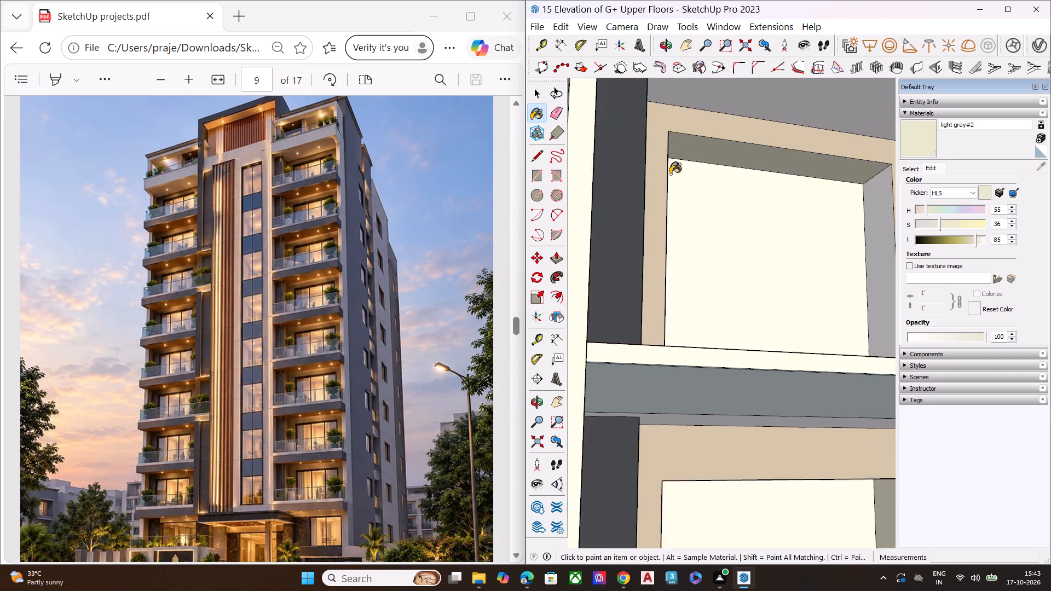
scroll(670, 174, "down", 2)
scroll(670, 174, "up", 3)
scroll(670, 174, "down", 3)
middle_click_drag(738, 194, 844, 175)
scroll(838, 184, "up", 3)
left_click(818, 205)
Paint the back panel and the side and top reveals of the left stack's uppermost window recess, below the cream band, with light grey#2.
scroll(759, 210, "down", 12)
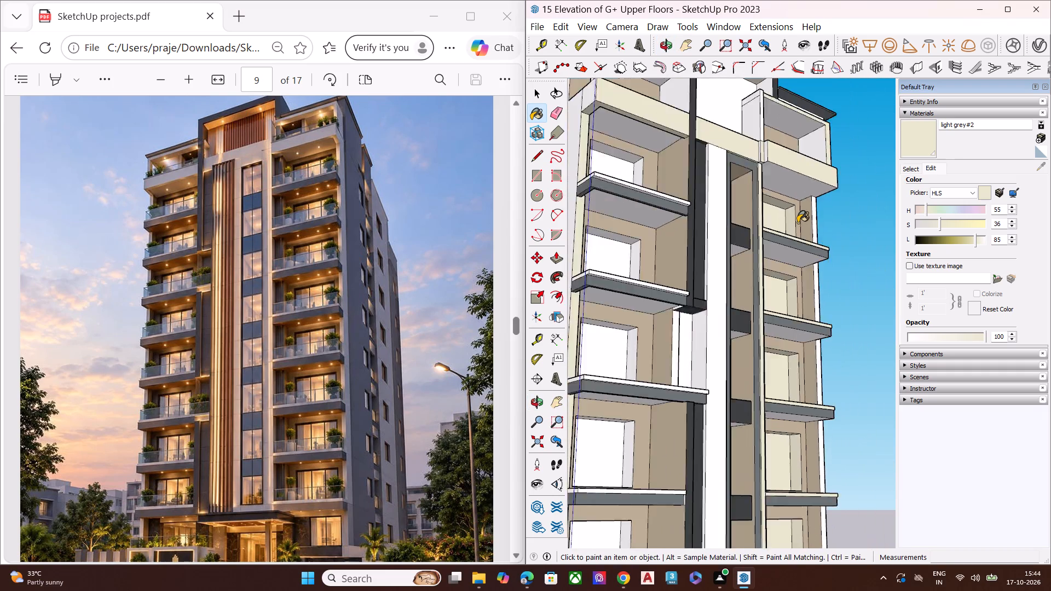
scroll(798, 223, "down", 4)
scroll(804, 177, "up", 3)
scroll(635, 182, "up", 8)
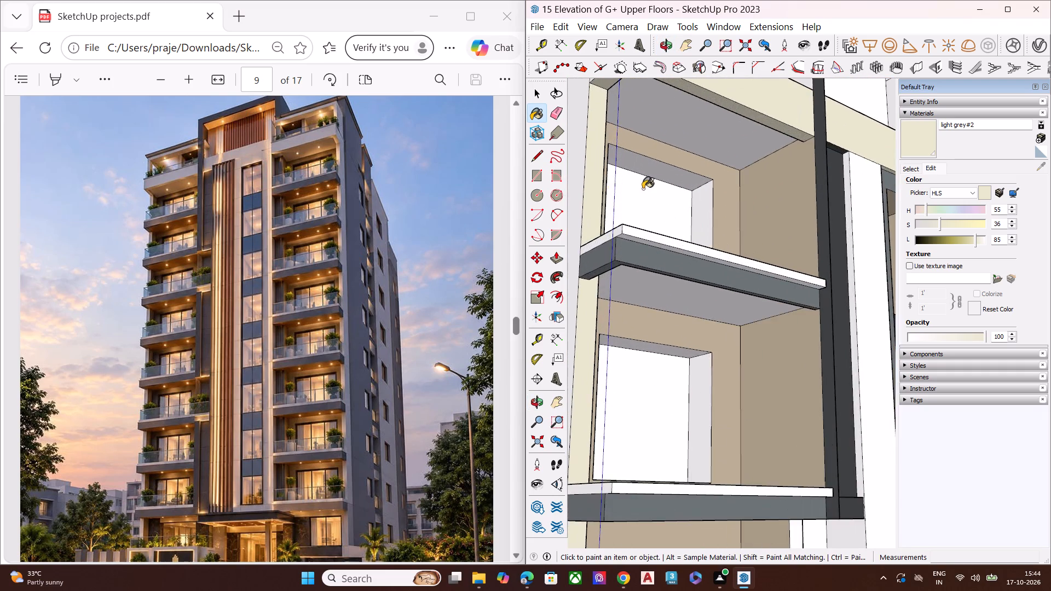
scroll(645, 189, "up", 6)
left_click(731, 205)
left_click(724, 176)
left_click(674, 204)
scroll(800, 200, "down", 8)
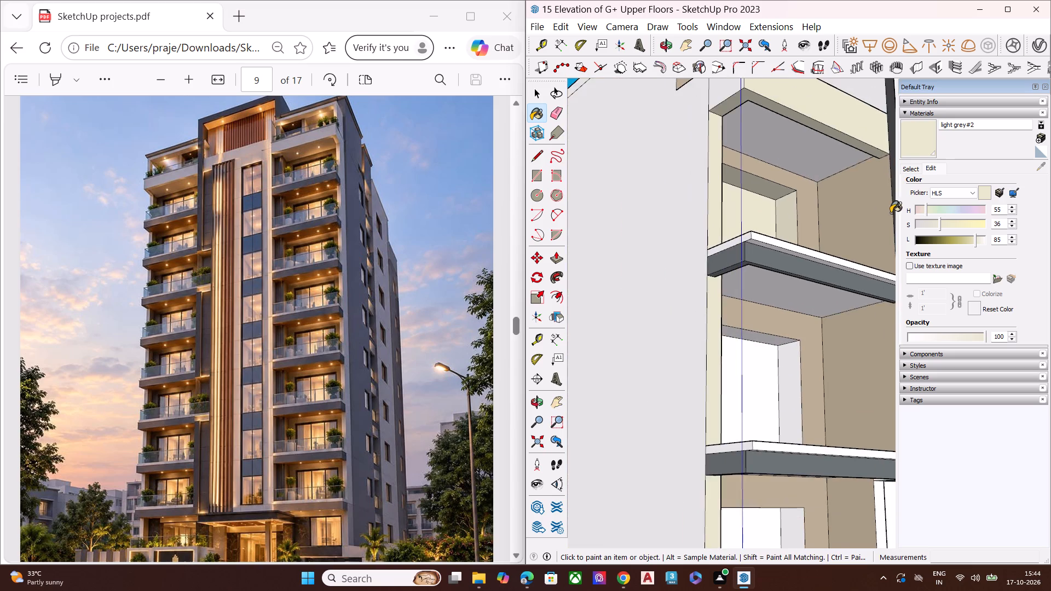
scroll(892, 212, "down", 3)
scroll(892, 212, "up", 1)
scroll(892, 212, "down", 4)
middle_click_drag(867, 245, 719, 247)
scroll(696, 245, "up", 1)
scroll(767, 188, "down", 9)
scroll(889, 218, "up", 1)
middle_click_drag(885, 218, 570, 218)
scroll(680, 198, "up", 2)
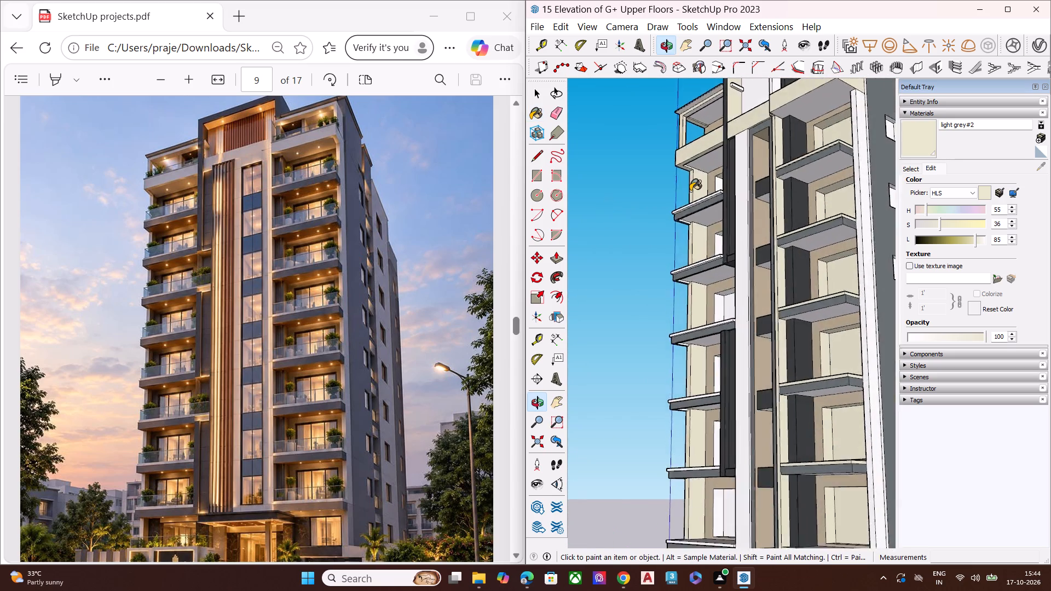
scroll(690, 191, "up", 11)
left_click(744, 186)
Paint the back panel and the side and top reveals of the window recess on the second left balcony from the top with light grey#2.
middle_click_drag(752, 207, 820, 152)
left_click(725, 418)
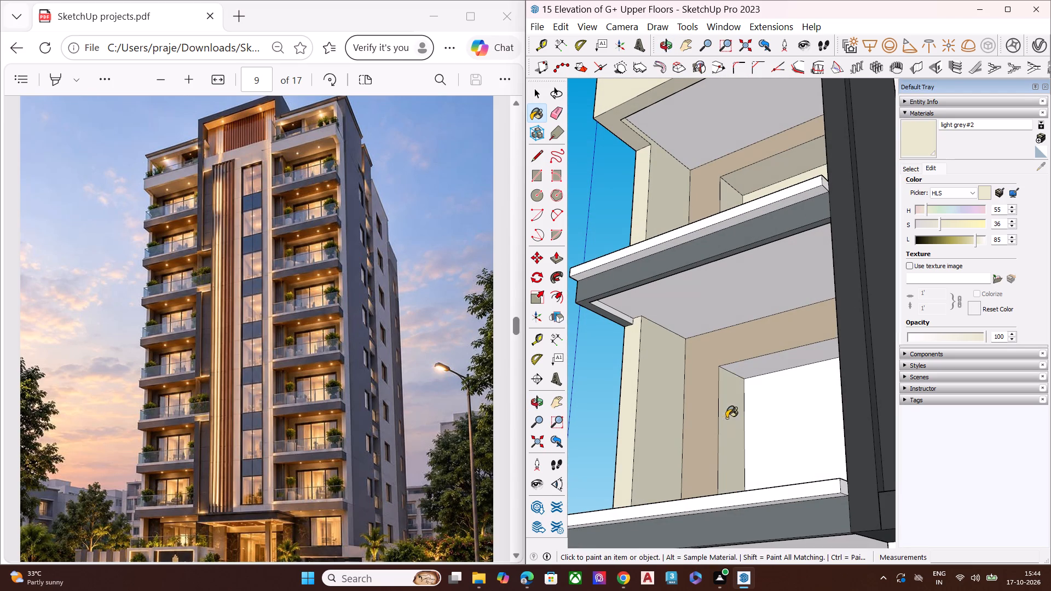
left_click(764, 432)
middle_click_drag(805, 417, 986, 404)
scroll(874, 402, "up", 5)
left_click(831, 403)
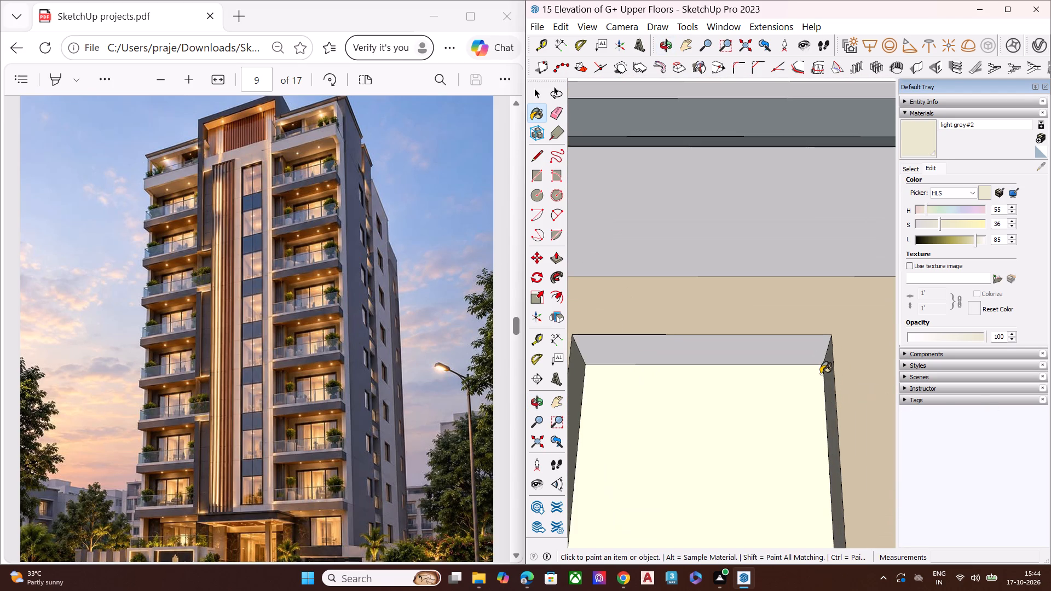
left_click(816, 357)
Paint the back panel and the side and top reveals of the window recess on the third left balcony from the top with light grey#2.
scroll(788, 305, "down", 3)
scroll(796, 300, "up", 1)
scroll(796, 300, "down", 5)
scroll(797, 299, "up", 1)
scroll(797, 299, "down", 5)
scroll(784, 270, "up", 1)
scroll(784, 269, "down", 4)
scroll(781, 262, "up", 2)
scroll(778, 262, "down", 4)
scroll(776, 260, "up", 1)
scroll(776, 260, "down", 5)
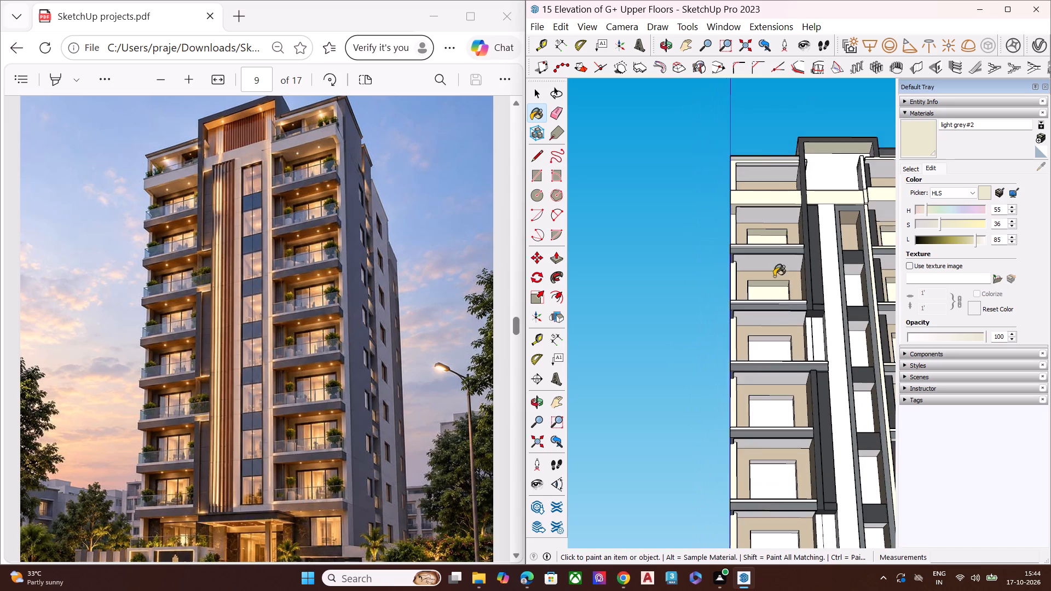
middle_click_drag(786, 366, 689, 401)
scroll(709, 395, "up", 4)
scroll(771, 334, "down", 1)
scroll(774, 332, "up", 12)
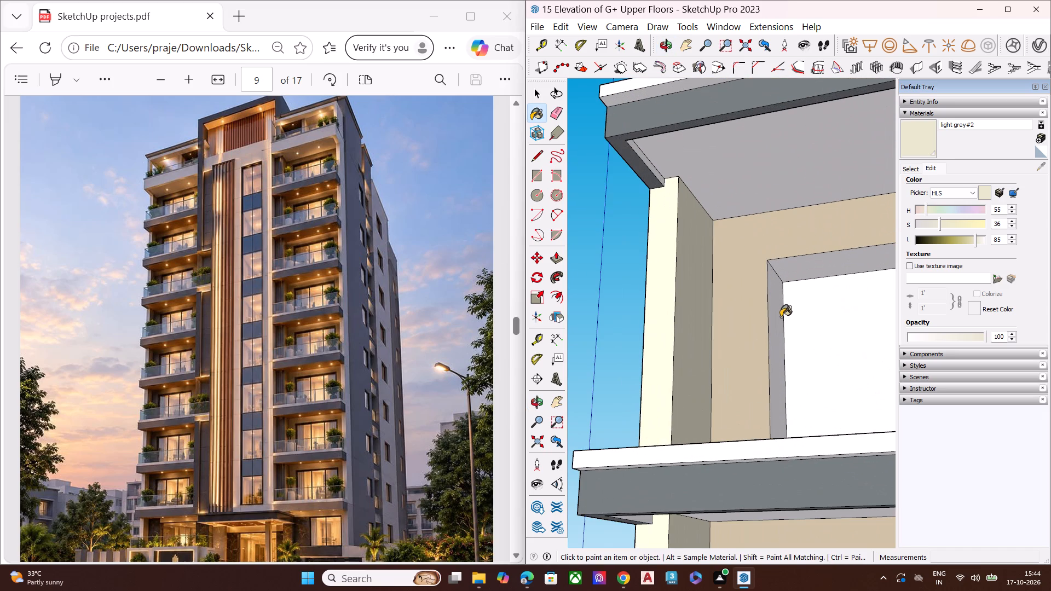
left_click(778, 318)
left_click(817, 324)
left_click(814, 256)
scroll(646, 294, "down", 8)
scroll(690, 331, "up", 1)
middle_click_drag(706, 331, 914, 340)
scroll(767, 314, "up", 2)
scroll(760, 311, "down", 1)
scroll(760, 310, "up", 5)
left_click(806, 304)
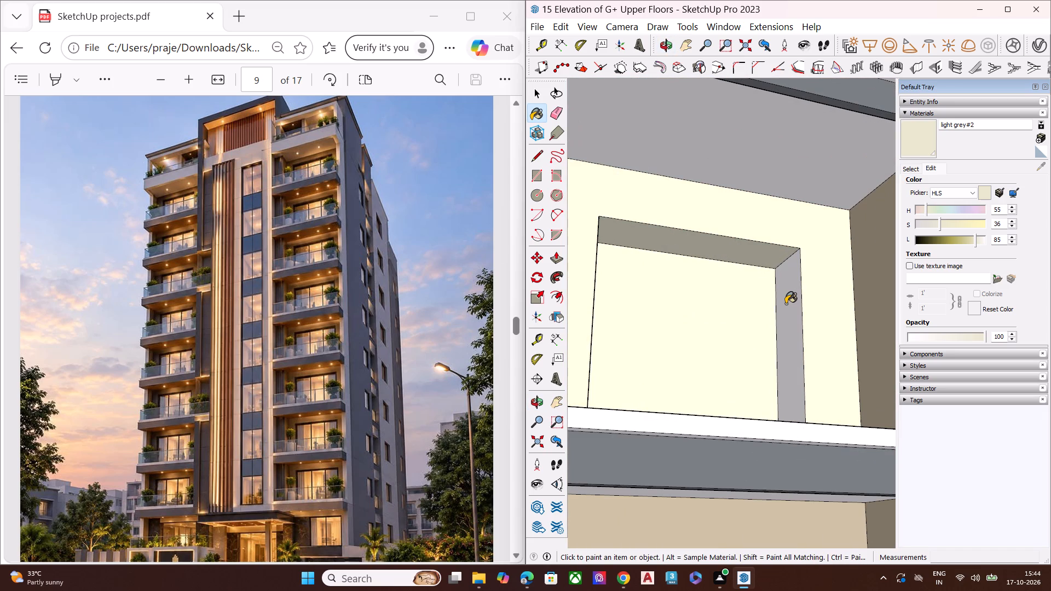
key("ctrl+z")
left_click(782, 308)
key("space")
Paint the back panel and the side and top reveals of the window recess on the fourth left balcony from the top with light grey#2.
scroll(742, 279, "down", 4)
scroll(736, 279, "up", 1)
scroll(736, 279, "down", 4)
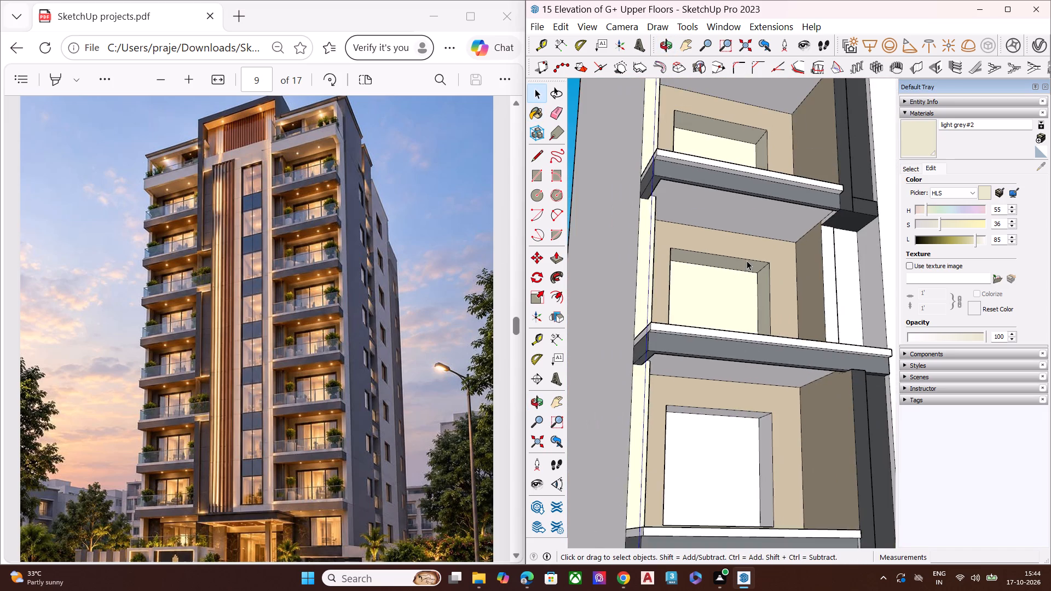
scroll(747, 260, "down", 2)
scroll(747, 260, "up", 1)
scroll(747, 260, "down", 3)
left_click(924, 151)
scroll(753, 223, "down", 5)
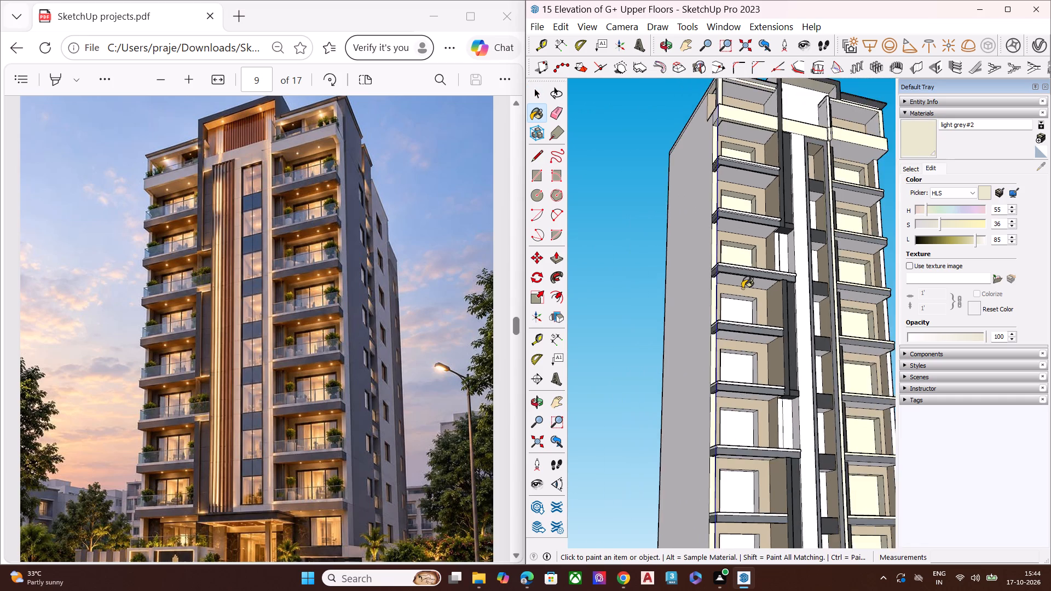
scroll(742, 288, "down", 3)
scroll(738, 324, "up", 2)
scroll(738, 325, "down", 3)
scroll(738, 325, "up", 11)
scroll(745, 320, "down", 2)
scroll(745, 320, "up", 5)
left_click(761, 303)
left_click(786, 285)
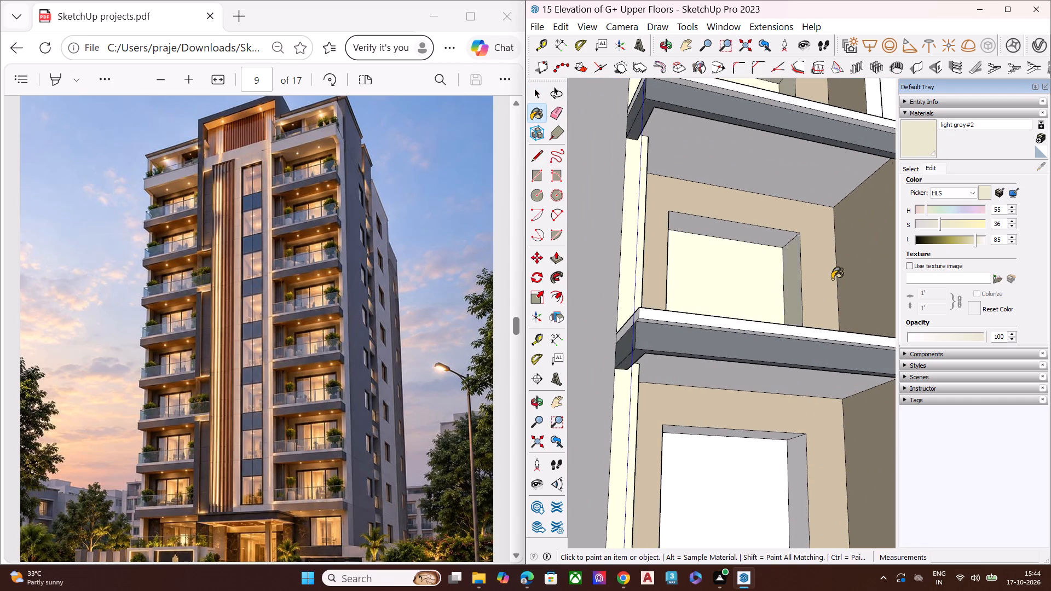
middle_click_drag(841, 274, 594, 289)
scroll(590, 289, "up", 13)
left_click(791, 271)
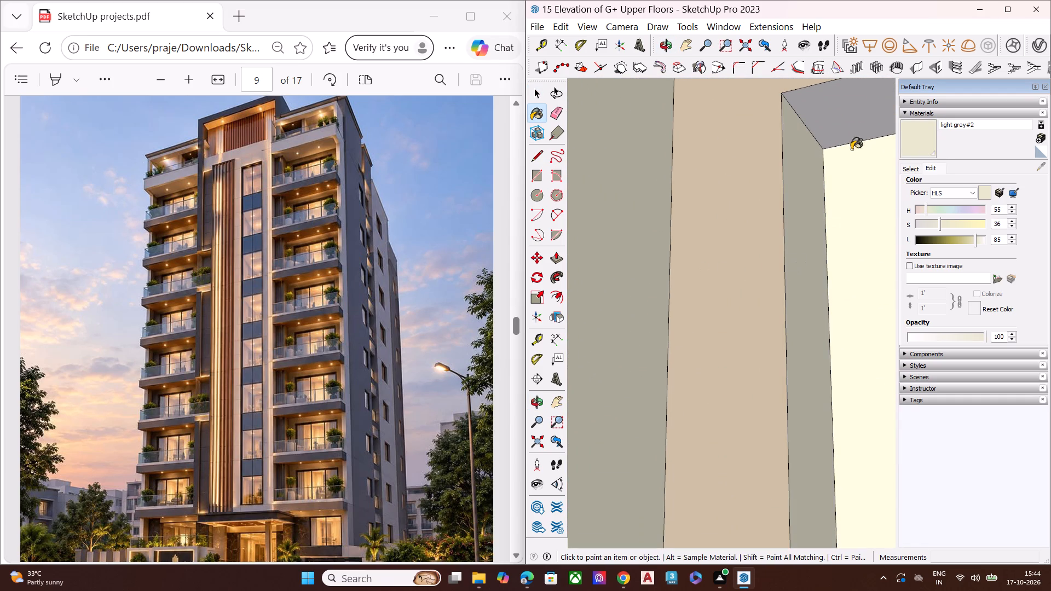
left_click(852, 125)
Paint the back panel and the side and top reveals of the window recess on the third left balcony from the bottom with light grey#2.
scroll(717, 128, "down", 4)
scroll(717, 136, "up", 1)
scroll(719, 148, "down", 4)
scroll(723, 161, "up", 1)
scroll(727, 170, "down", 3)
scroll(729, 179, "up", 1)
scroll(729, 179, "down", 17)
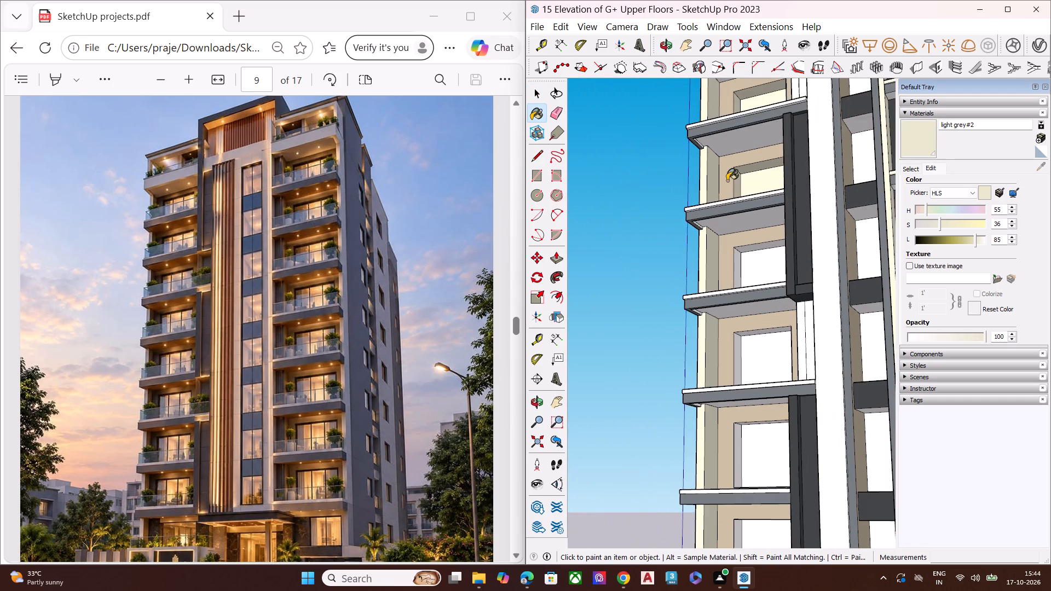
scroll(721, 205, "down", 5)
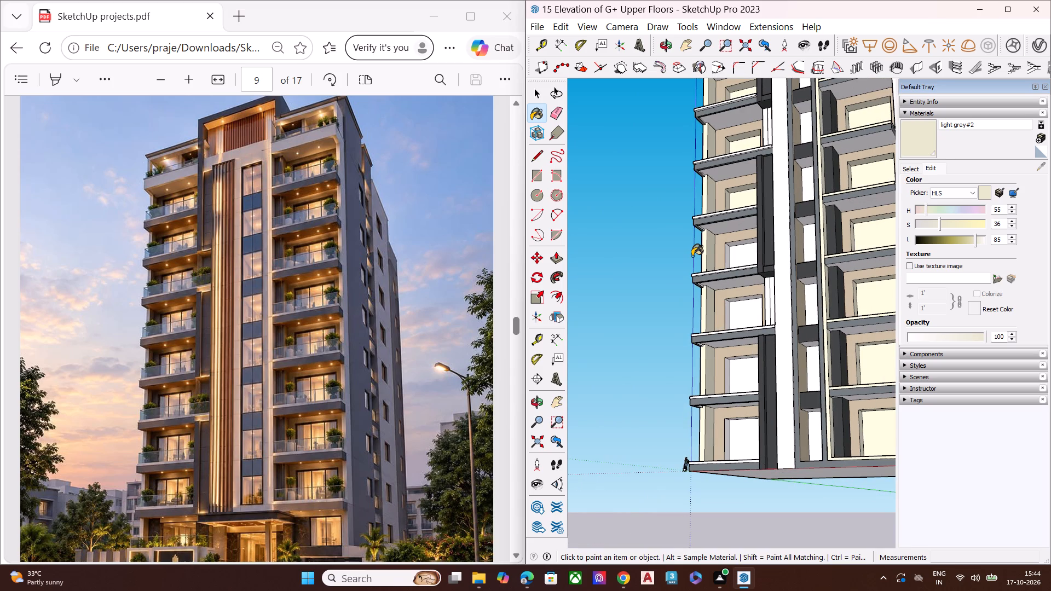
scroll(734, 339, "down", 3)
scroll(736, 391, "up", 10)
middle_click_drag(743, 309, 664, 387)
scroll(704, 256, "up", 1)
scroll(714, 249, "down", 1)
scroll(717, 247, "up", 5)
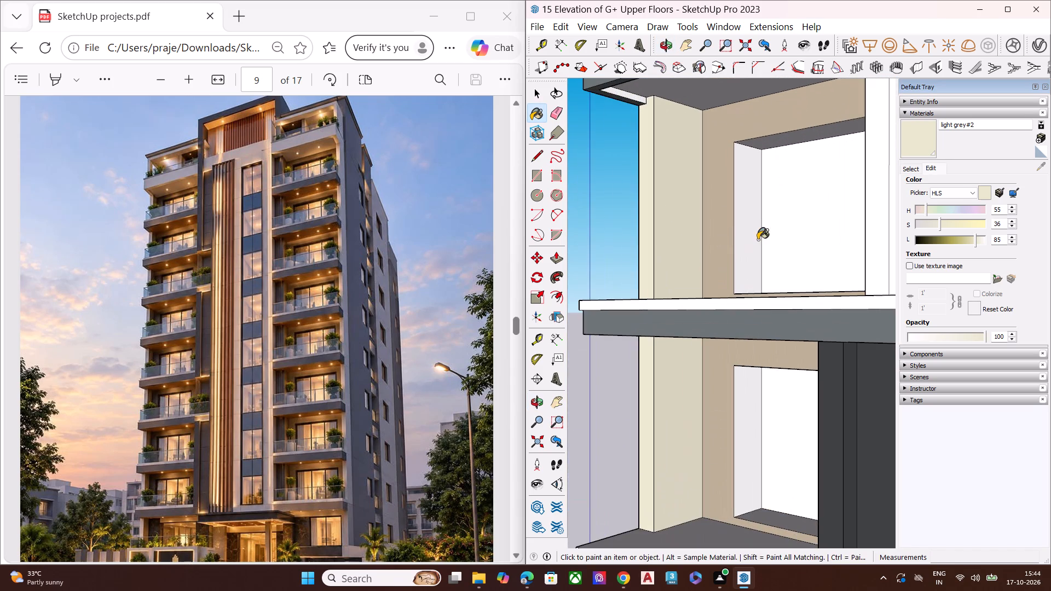
left_click(758, 240)
middle_click(789, 251)
scroll(789, 251, "up", 1)
middle_click_drag(763, 254, 981, 260)
left_click(817, 219)
middle_click_drag(815, 233, 858, 227)
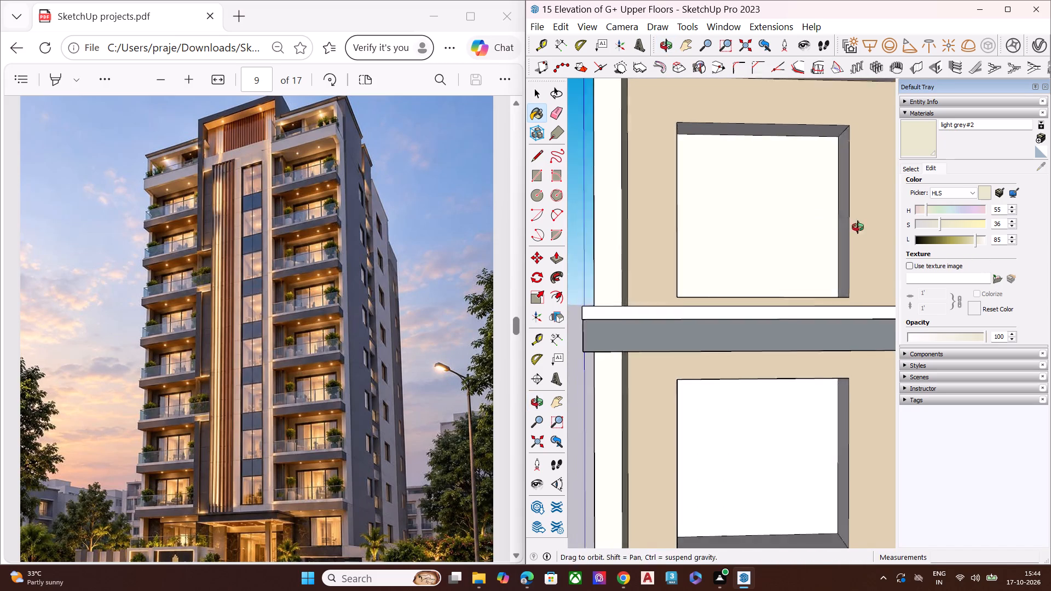
middle_click_drag(858, 227, 897, 215)
scroll(862, 205, "up", 4)
scroll(798, 189, "down", 1)
scroll(798, 189, "up", 1)
scroll(798, 189, "down", 1)
scroll(798, 189, "up", 1)
left_click(832, 190)
middle_click_drag(818, 250, 818, 118)
scroll(817, 107, "up", 1)
left_click(798, 138)
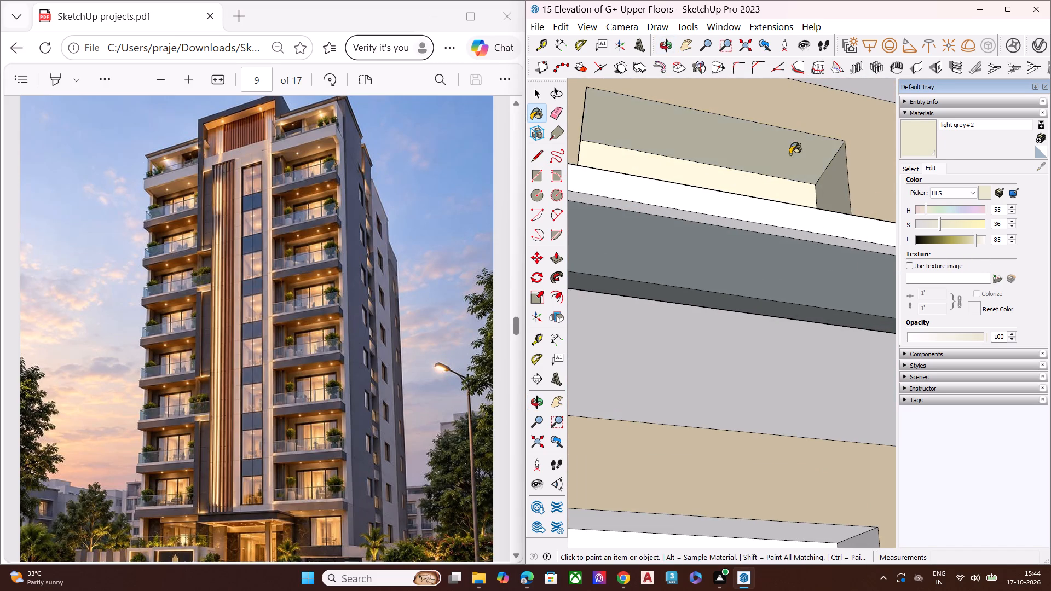
Paint the back panel and the side and top reveals of the window recess on the second left balcony from the bottom with light grey#2.
scroll(734, 178, "down", 11)
scroll(750, 169, "up", 1)
scroll(750, 169, "down", 2)
scroll(750, 169, "up", 1)
scroll(750, 169, "down", 2)
scroll(735, 268, "down", 1)
scroll(735, 268, "up", 6)
scroll(697, 307, "down", 2)
scroll(695, 308, "up", 2)
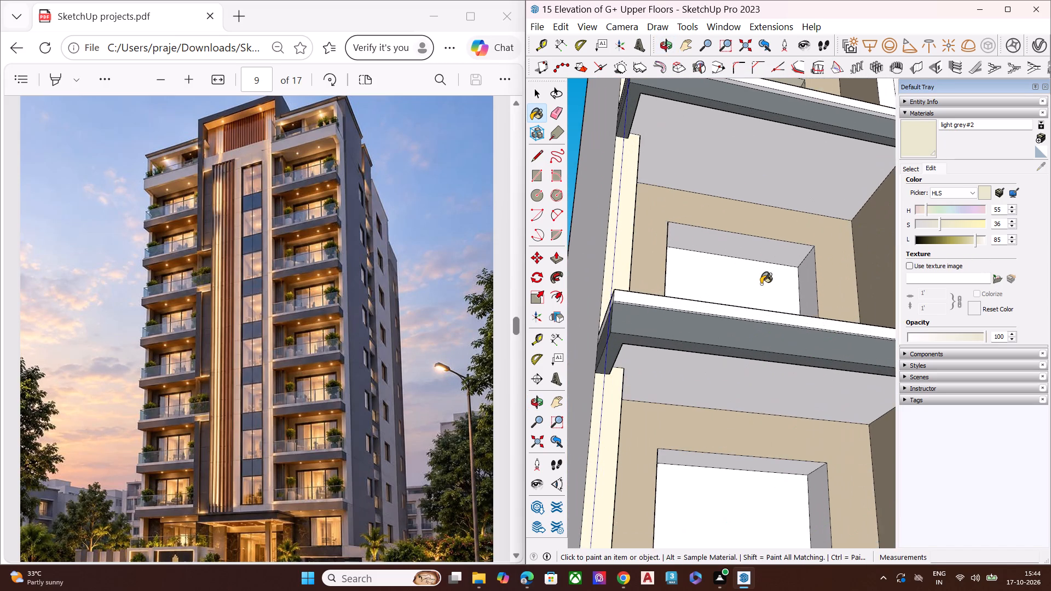
middle_click_drag(765, 281, 610, 399)
scroll(617, 380, "up", 3)
scroll(689, 313, "down", 2)
scroll(690, 312, "up", 1)
scroll(690, 312, "down", 1)
scroll(690, 312, "up", 2)
left_click(688, 308)
left_click(744, 306)
scroll(735, 307, "up", 1)
middle_click_drag(736, 307, 933, 279)
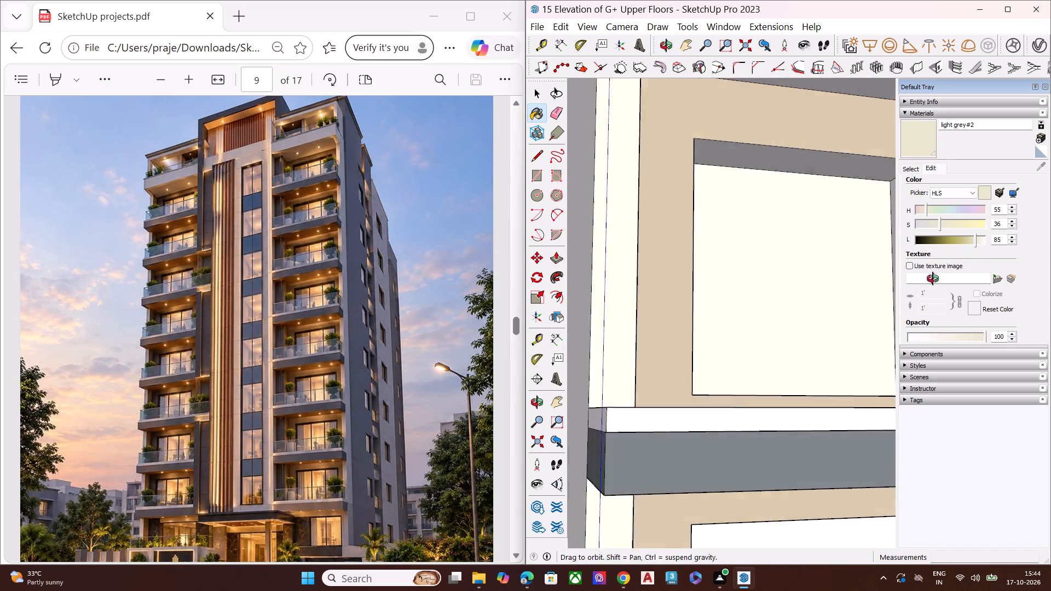
middle_click_drag(933, 279, 951, 275)
scroll(851, 243, "up", 1)
left_click(878, 230)
left_click(845, 183)
Paint the back panel and the side and top reveals of the left stack's lowest window recess with light grey#2.
scroll(759, 187, "down", 15)
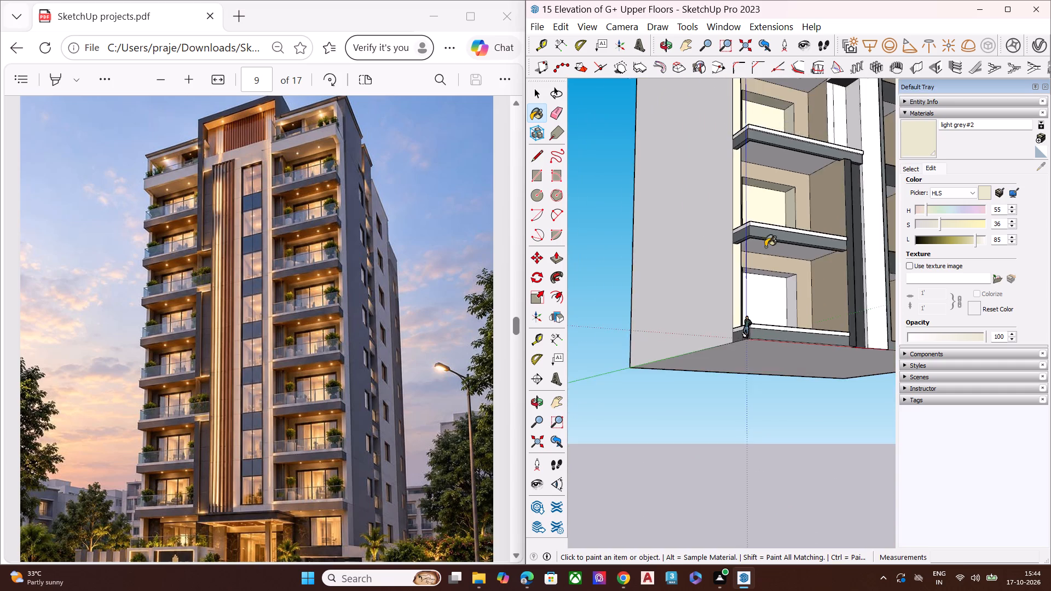
scroll(769, 311, "up", 1)
scroll(769, 311, "down", 1)
scroll(769, 312, "up", 13)
scroll(802, 292, "down", 1)
scroll(802, 292, "up", 1)
scroll(807, 288, "down", 1)
left_click(831, 279)
middle_click_drag(816, 251, 835, 153)
scroll(835, 153, "up", 3)
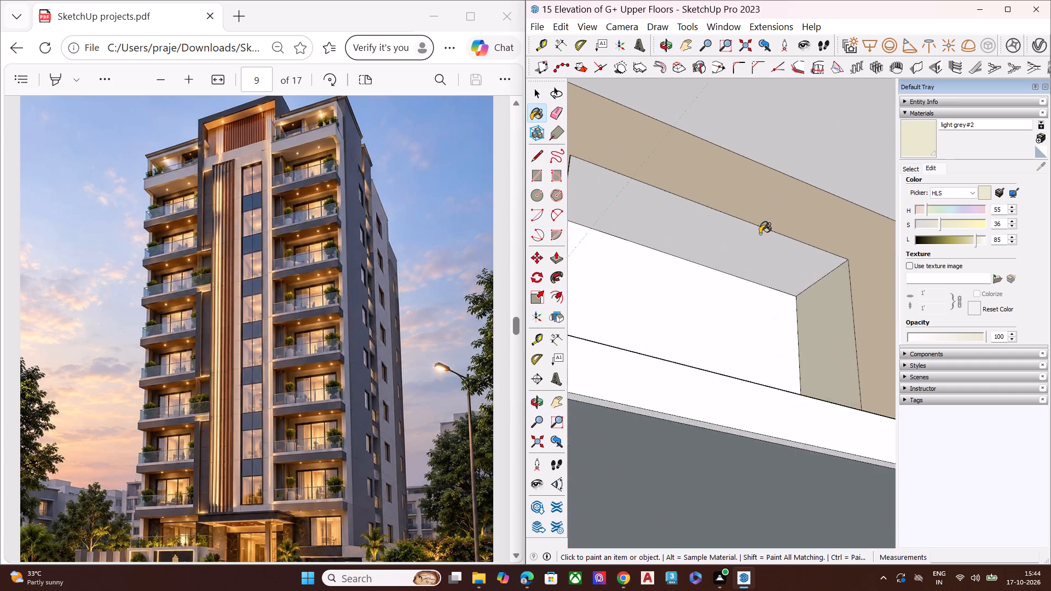
scroll(760, 234, "up", 1)
left_click(753, 247)
left_click(747, 300)
scroll(800, 288, "down", 5)
scroll(800, 288, "up", 1)
scroll(800, 288, "down", 4)
middle_click_drag(793, 288, 608, 314)
scroll(602, 316, "up", 1)
scroll(668, 264, "down", 4)
scroll(631, 310, "up", 2)
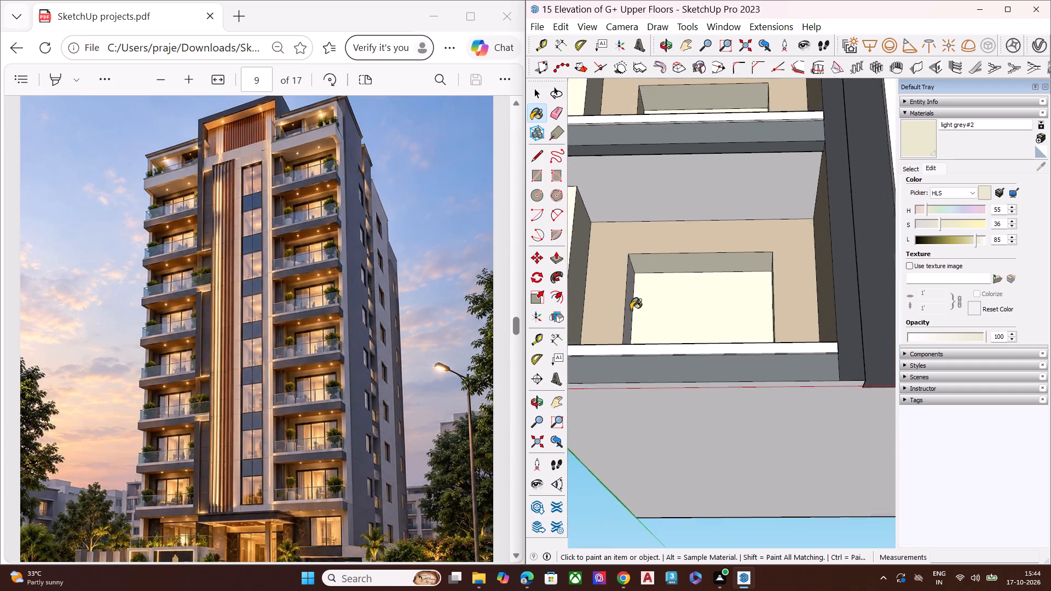
scroll(631, 310, "up", 5)
middle_click_drag(737, 313, 580, 313)
scroll(589, 308, "up", 4)
left_click(642, 299)
Examine the tower's painted balcony stacks and facades from below, the side and the front against the reference rendering.
scroll(643, 280, "up", 1)
scroll(642, 280, "down", 1)
scroll(642, 280, "up", 3)
scroll(642, 280, "down", 3)
scroll(642, 280, "up", 1)
scroll(642, 280, "down", 13)
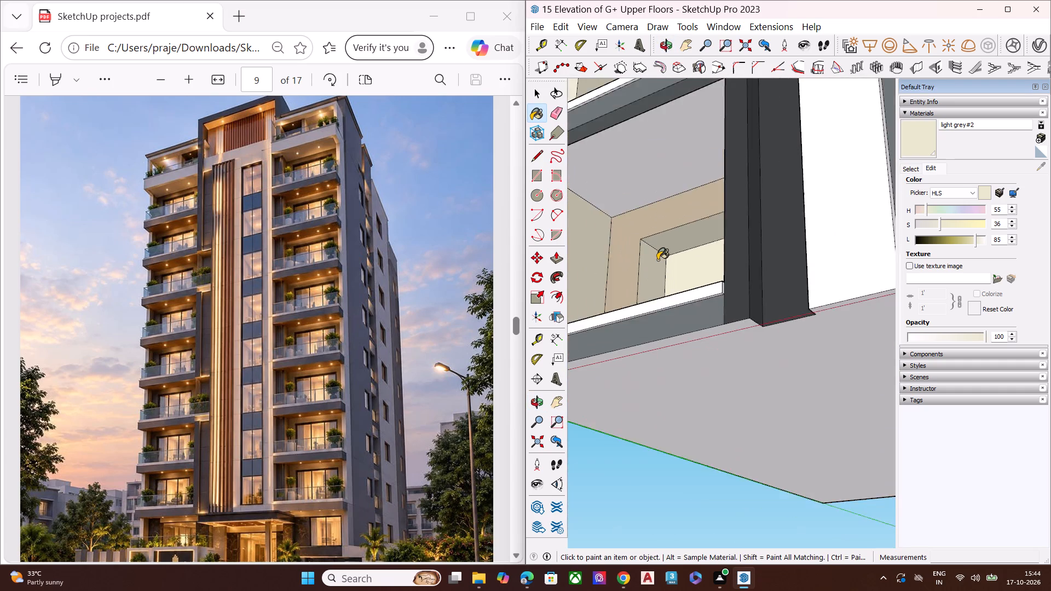
scroll(657, 260, "down", 3)
scroll(657, 260, "up", 3)
scroll(657, 260, "down", 7)
scroll(658, 260, "up", 1)
scroll(658, 260, "down", 1)
scroll(658, 260, "up", 3)
scroll(658, 260, "down", 4)
scroll(694, 213, "down", 2)
scroll(694, 215, "up", 2)
scroll(694, 219, "down", 7)
scroll(707, 270, "down", 5)
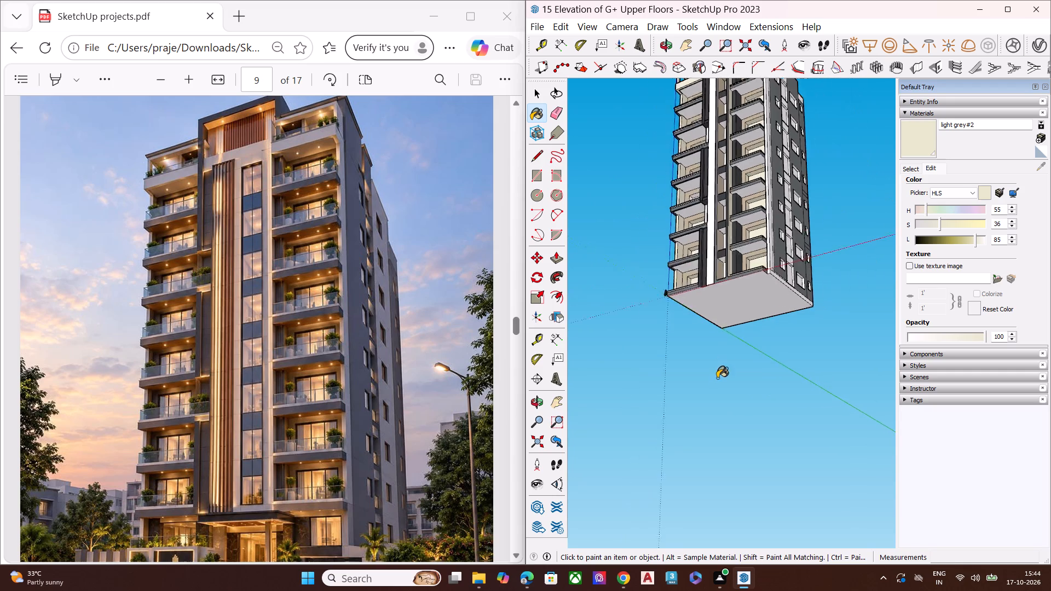
scroll(717, 378, "down", 4)
scroll(720, 235, "up", 1)
middle_click_drag(720, 234, 609, 464)
scroll(725, 122, "up", 6)
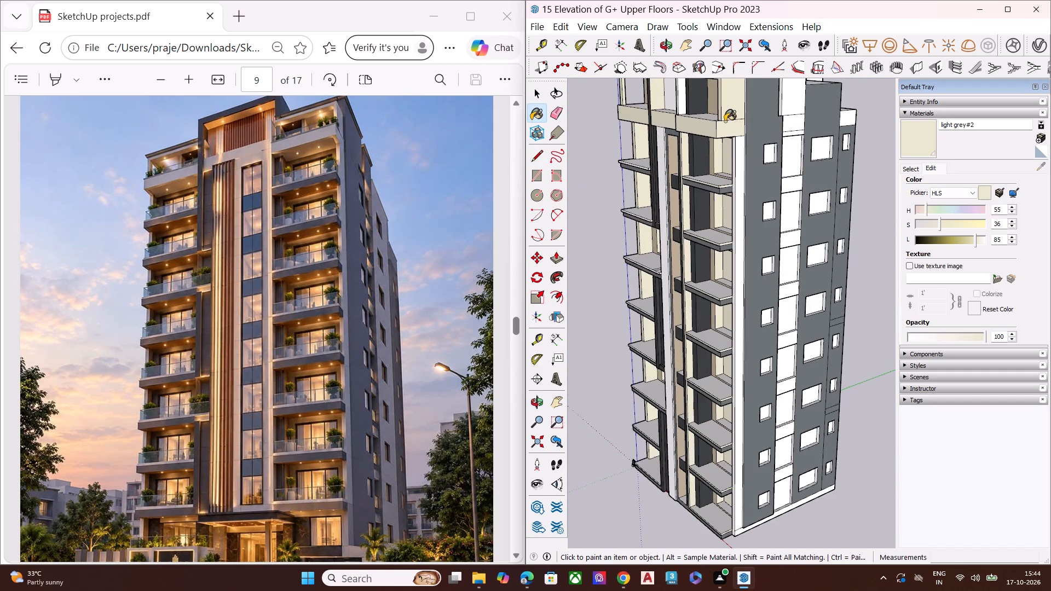
middle_click_drag(692, 169, 904, 118)
scroll(703, 250, "down", 4)
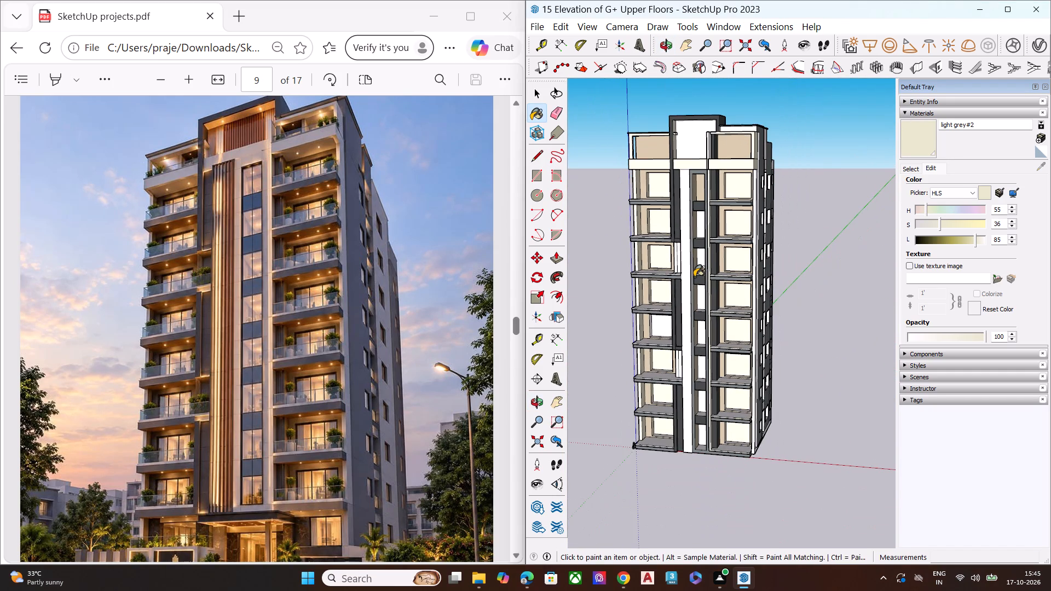
middle_click_drag(689, 275, 746, 243)
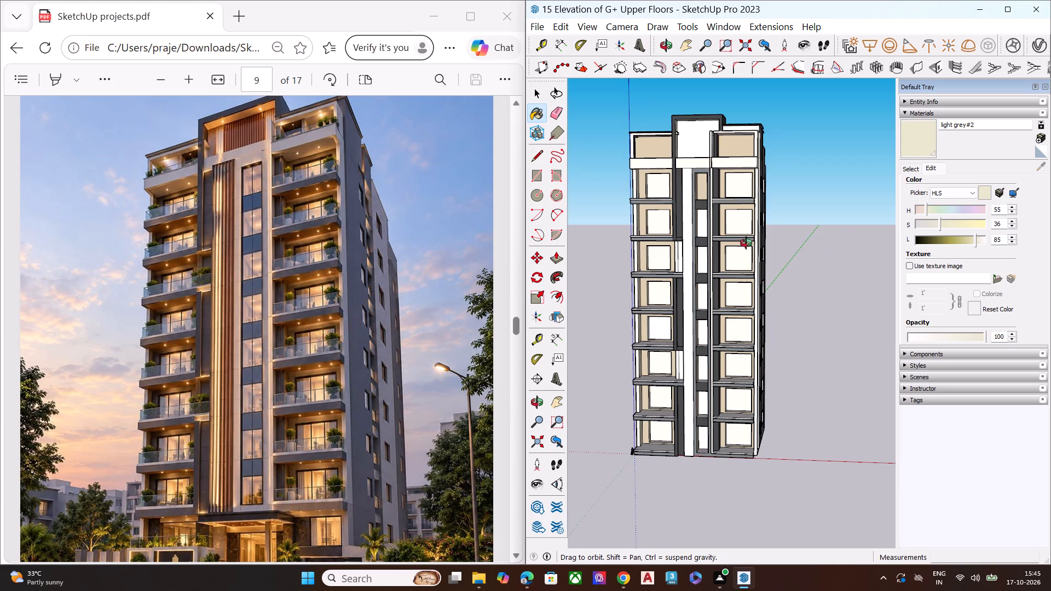
middle_click_drag(746, 243, 754, 241)
scroll(657, 264, "up", 2)
scroll(596, 243, "up", 3)
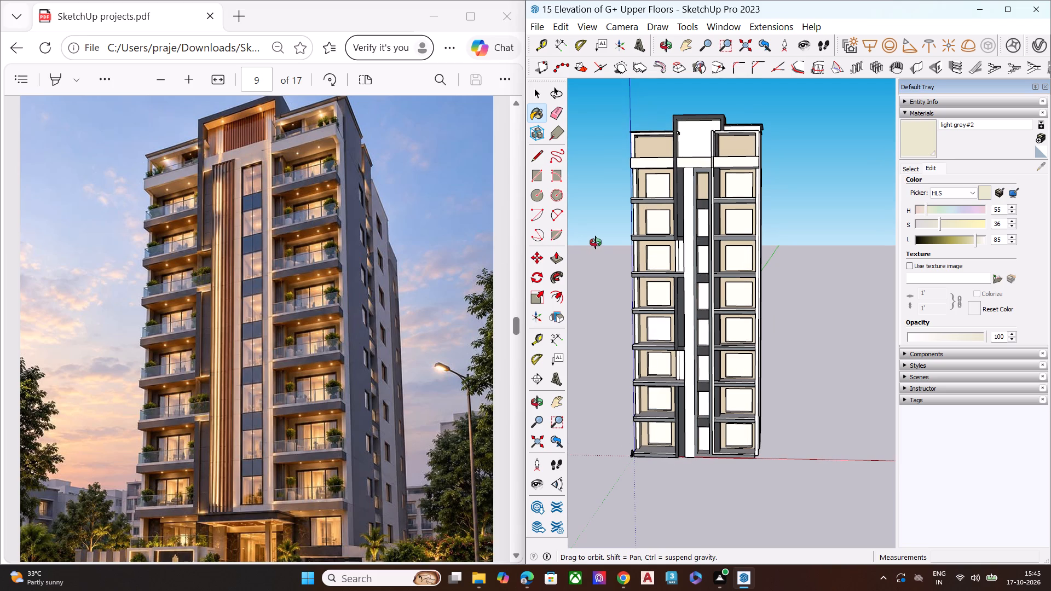
key("space")
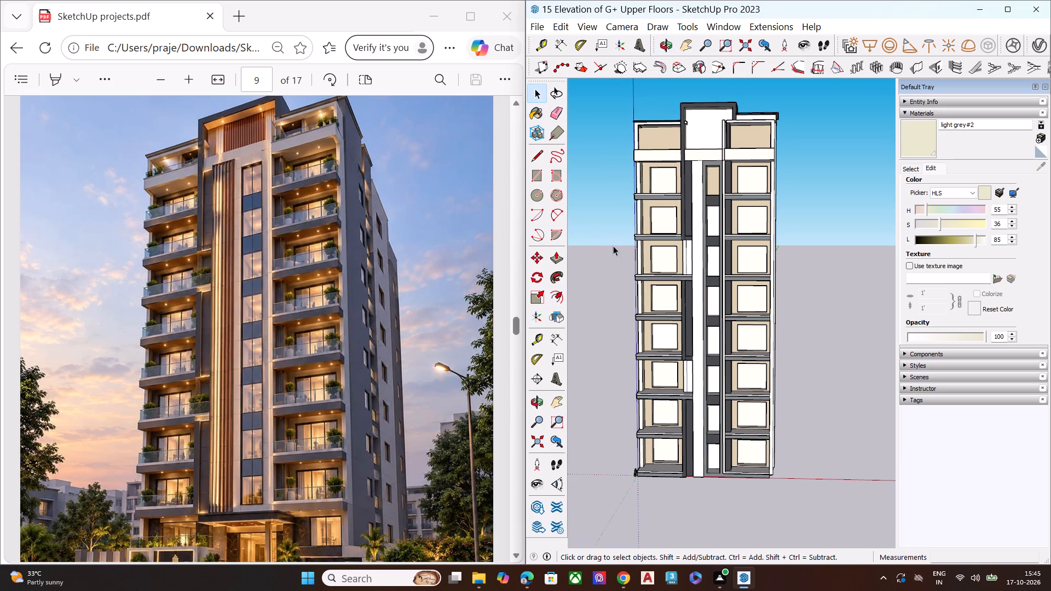
Render the tower's full front view in V-Ray and examine the painted facade in the rendered image.
scroll(613, 224, "up", 2)
scroll(613, 224, "down", 2)
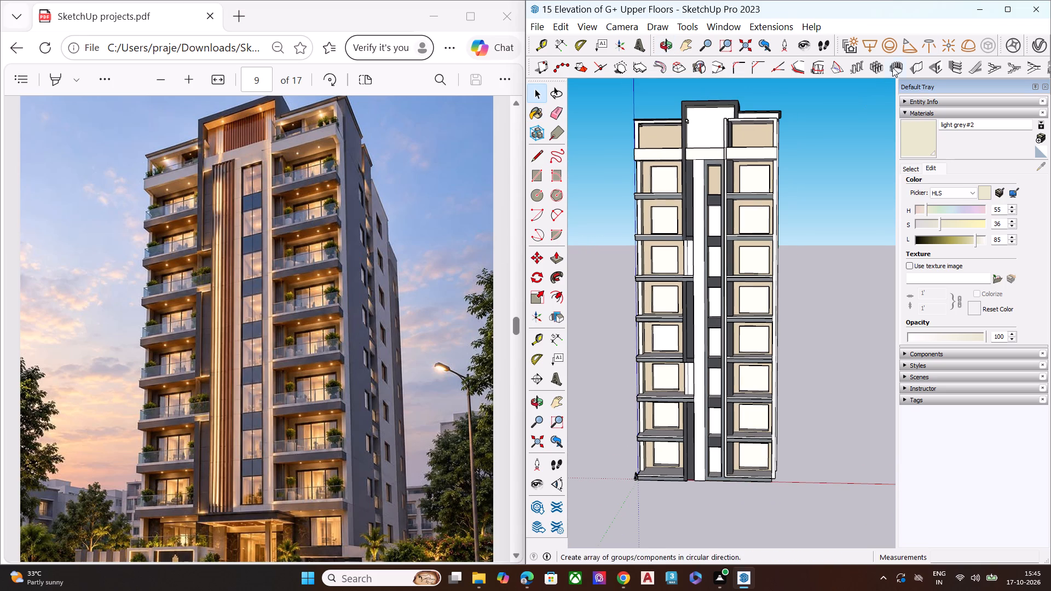
left_click(1004, 11)
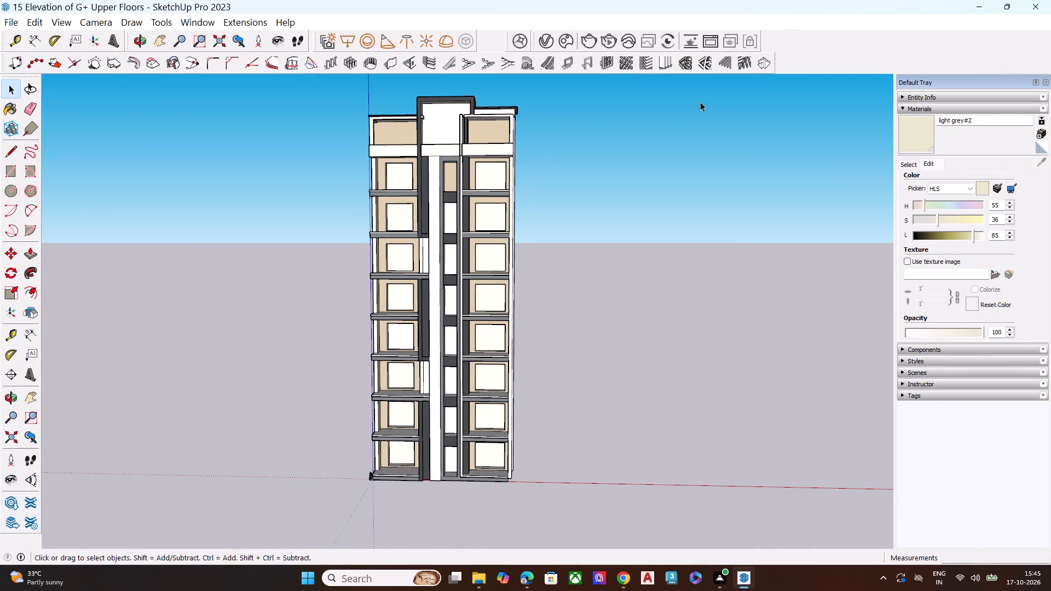
scroll(298, 179, "up", 2)
scroll(357, 199, "down", 5)
middle_click_drag(339, 228, 333, 217)
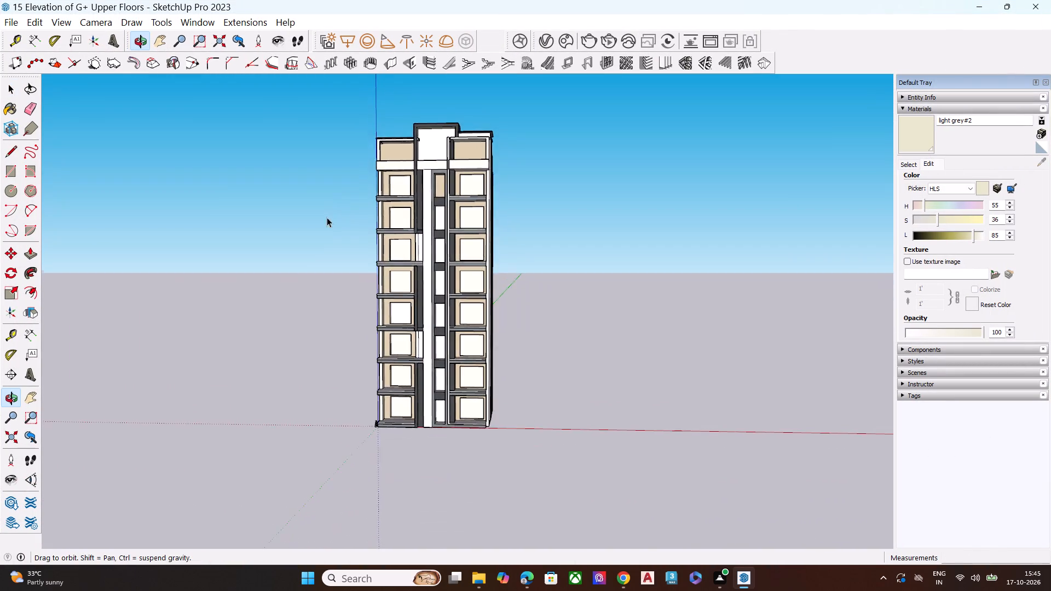
scroll(292, 213, "up", 3)
scroll(294, 215, "down", 2)
middle_click_drag(315, 213, 341, 190)
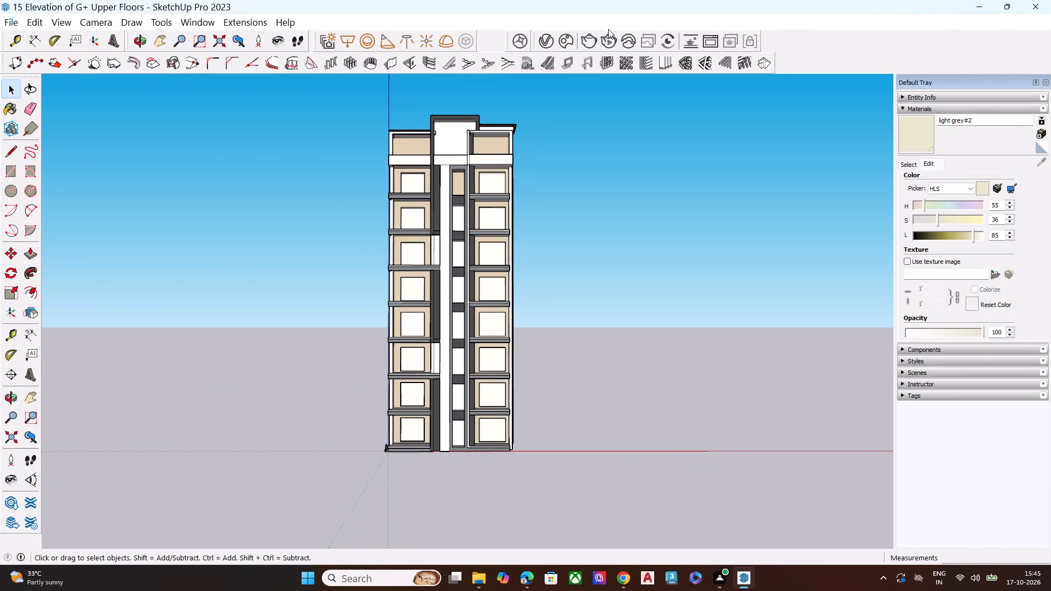
left_click(589, 43)
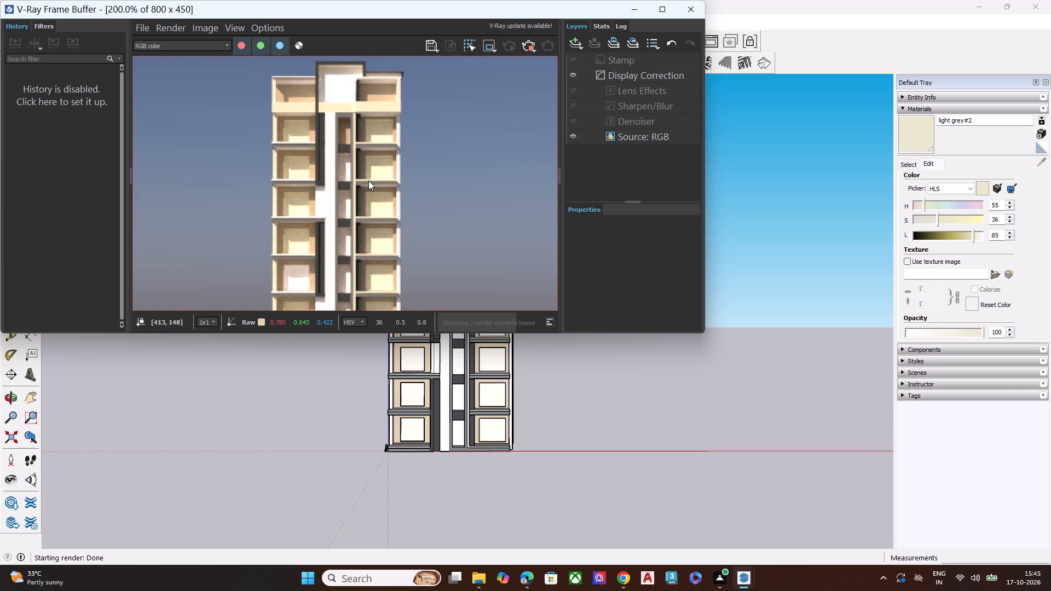
scroll(368, 181, "down", 2)
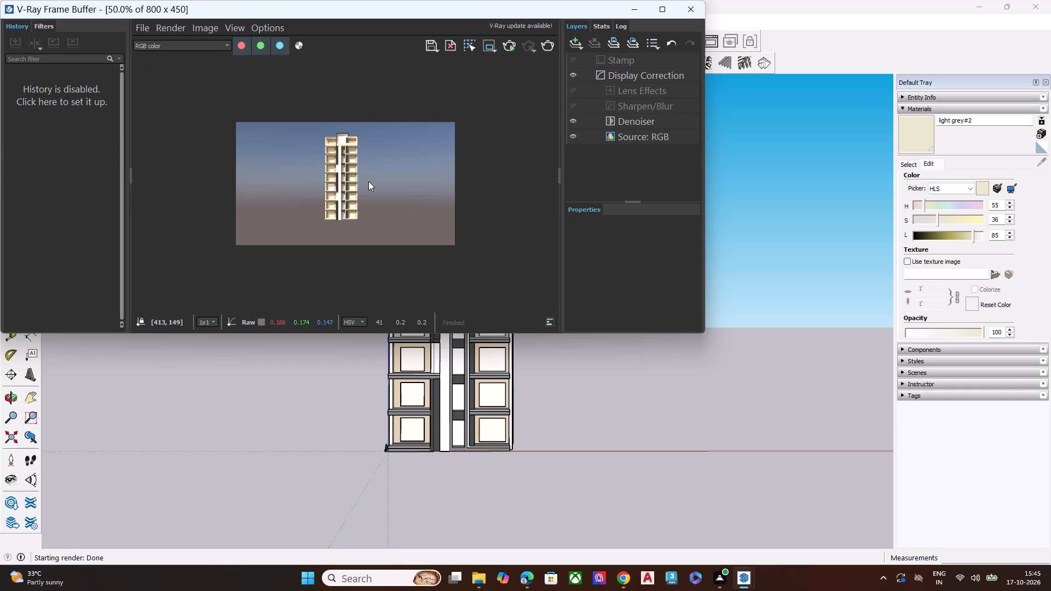
scroll(339, 199, "up", 1)
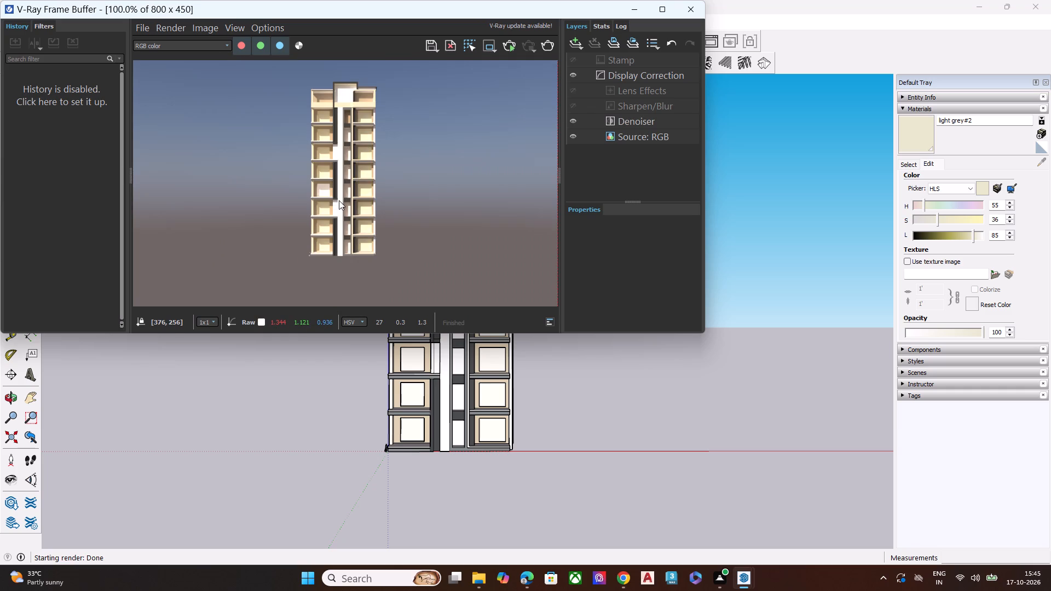
left_click(696, 10)
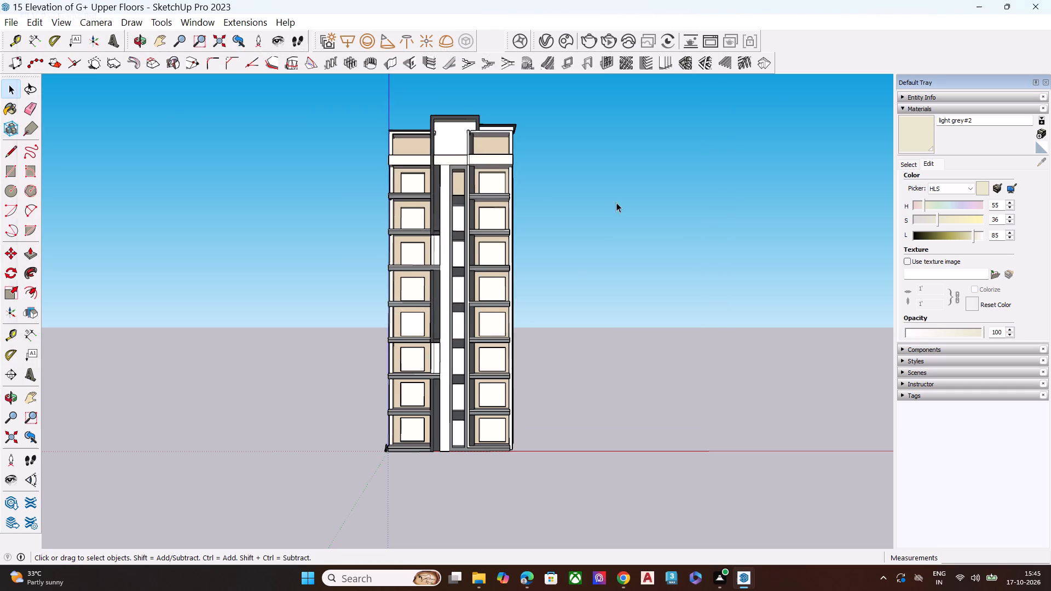
Render a closer front view of the tower in V-Ray, then stop the render and close its result.
scroll(440, 254, "up", 3)
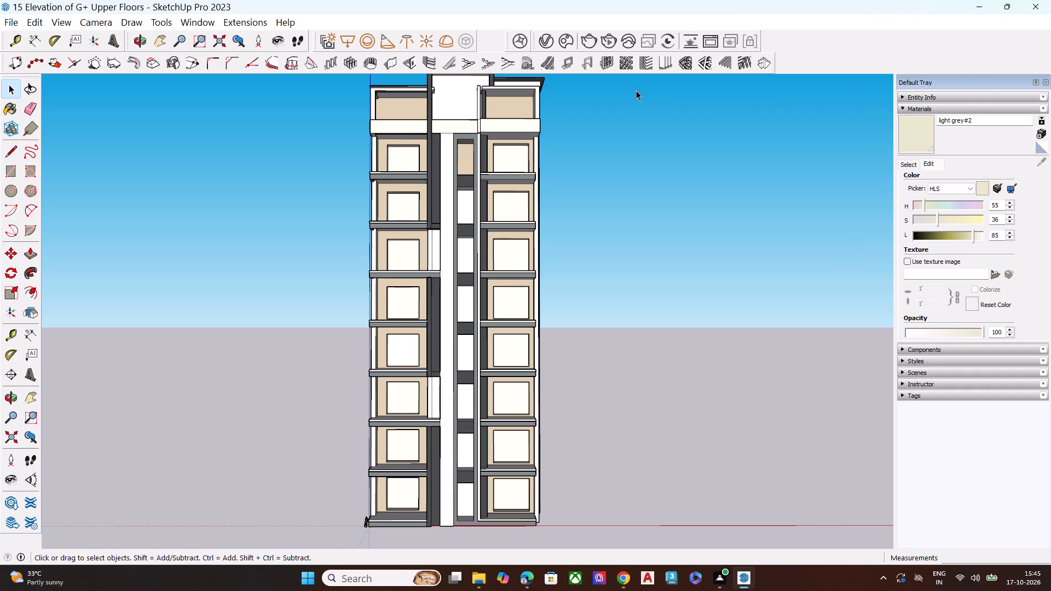
left_click(581, 35)
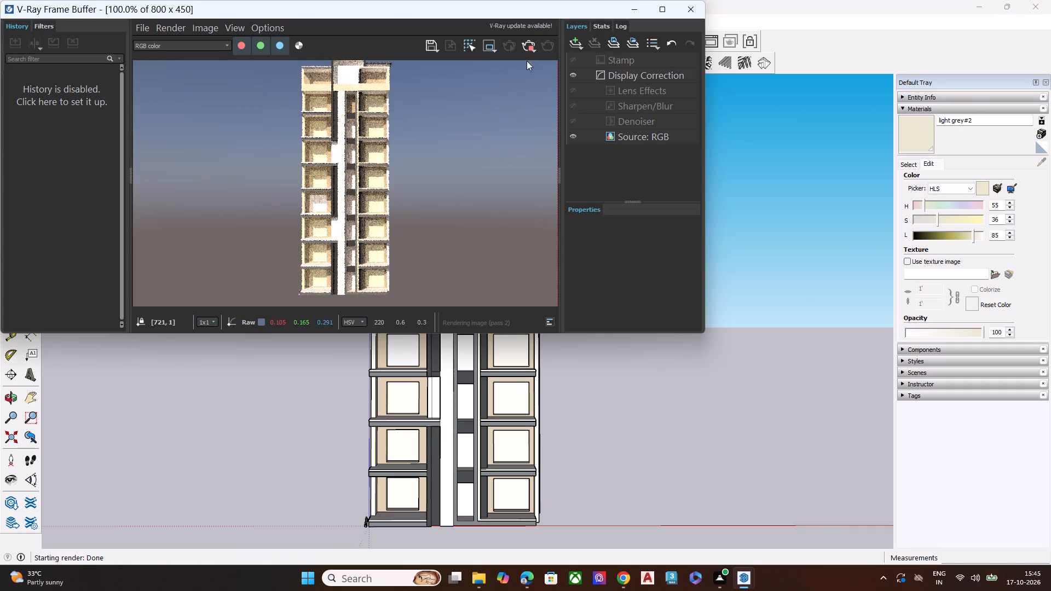
left_click(534, 45)
left_click(687, 11)
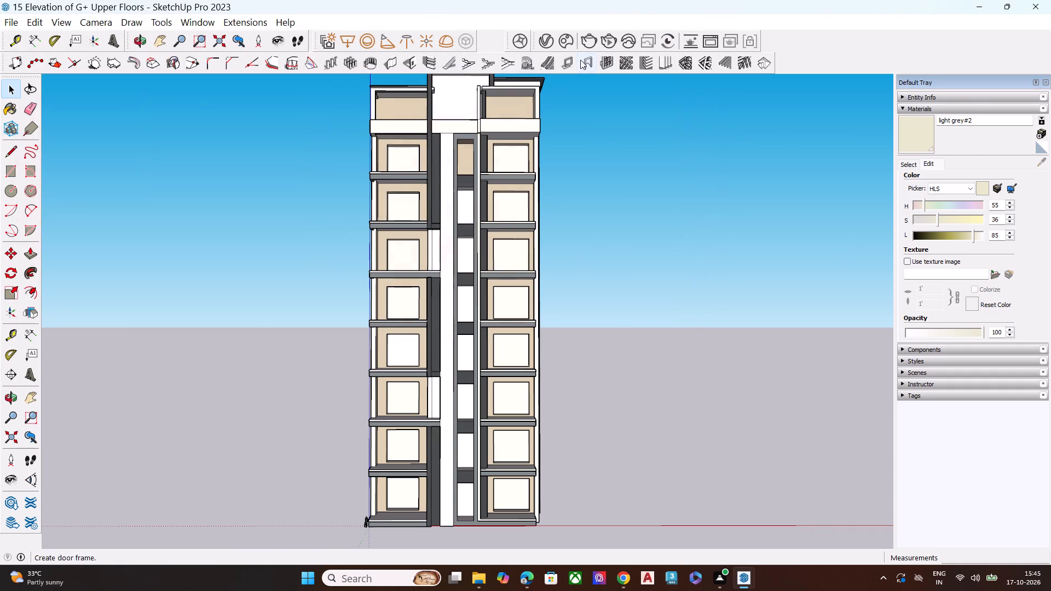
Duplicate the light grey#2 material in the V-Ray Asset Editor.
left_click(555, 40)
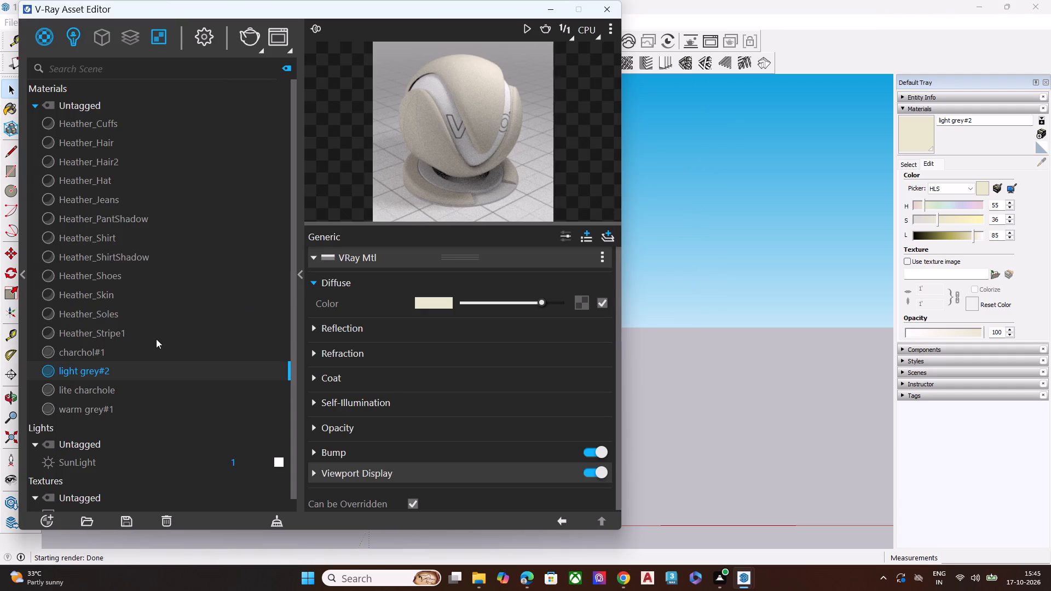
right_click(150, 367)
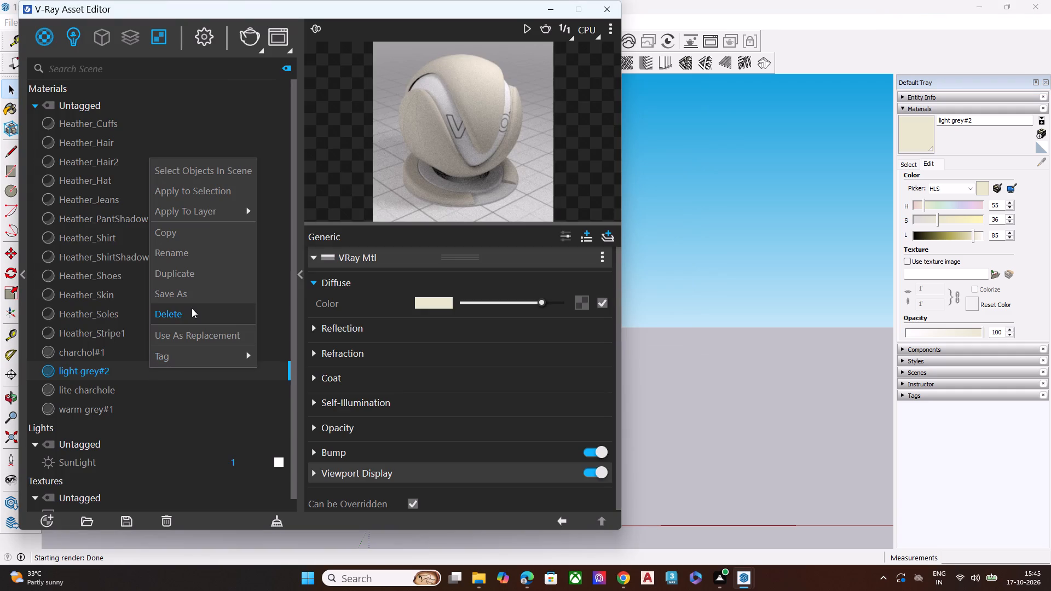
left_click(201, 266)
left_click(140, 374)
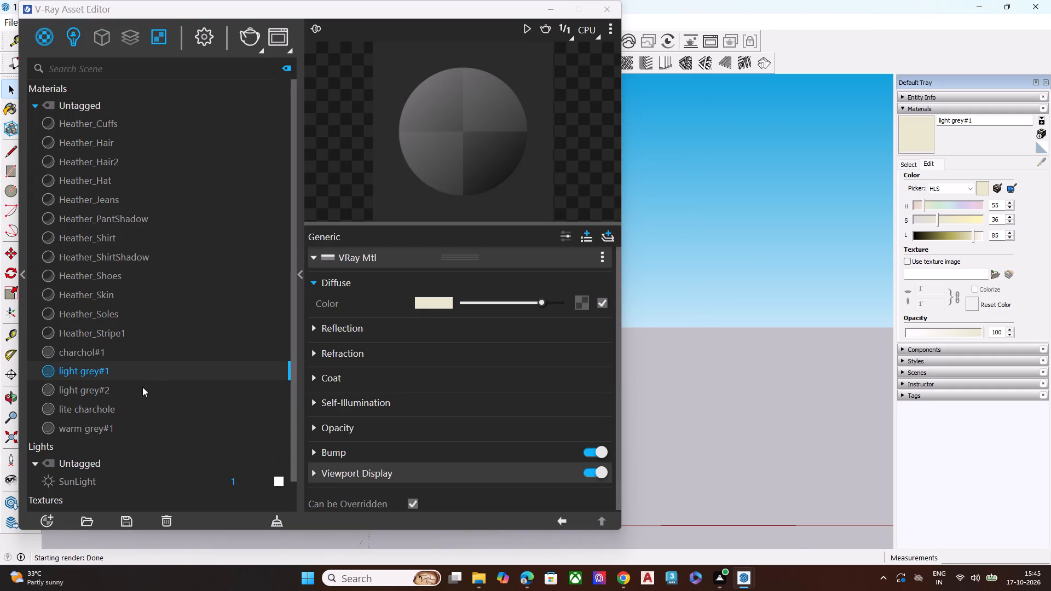
Permanently delete the light grey#2 and charchol#1 materials from the V-Ray scene materials.
left_click(142, 389)
right_click(142, 389)
left_click(168, 333)
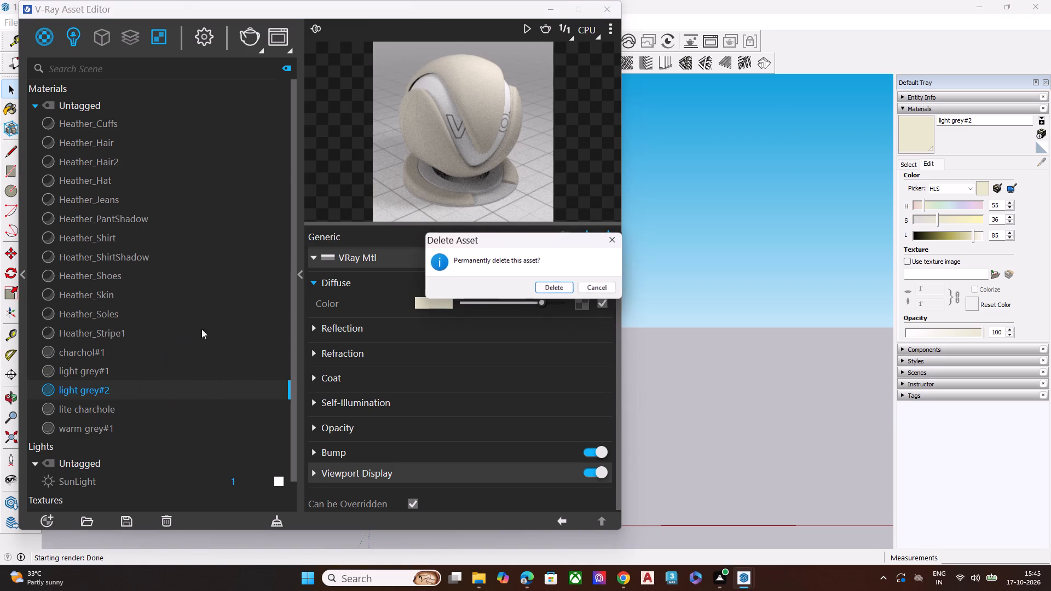
left_click(556, 290)
right_click(112, 350)
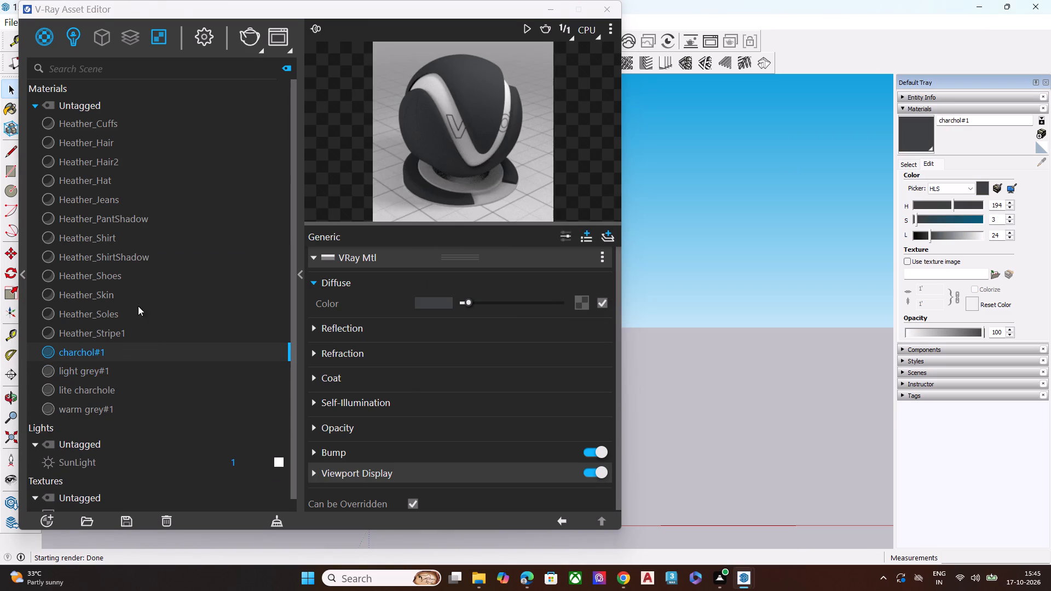
right_click(116, 355)
left_click(152, 305)
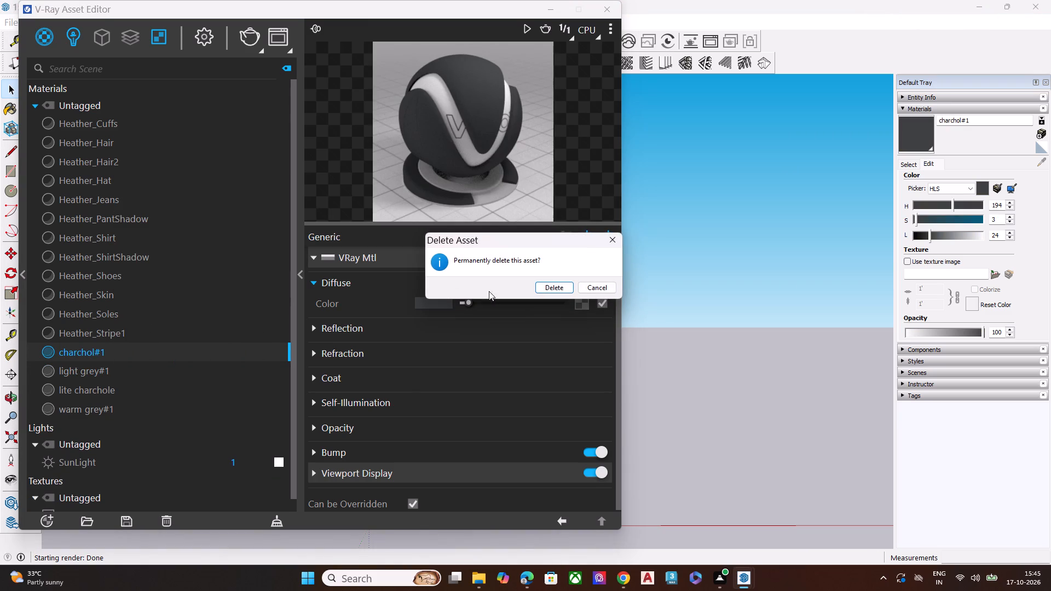
left_click(558, 288)
Permanently delete the lite charchole and light grey#1 materials, then close the V-Ray Asset Editor.
left_click(120, 352)
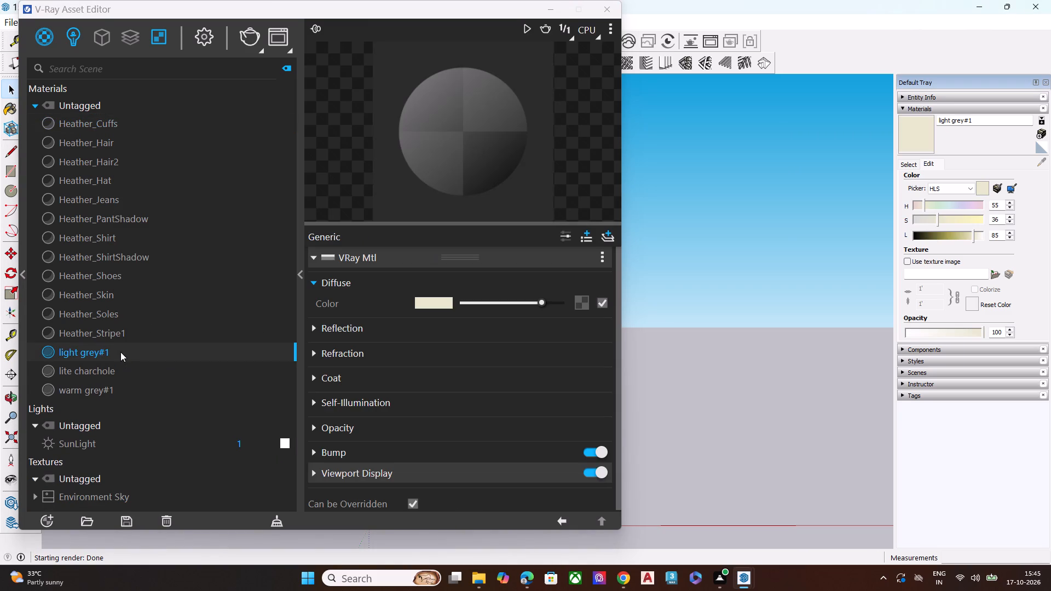
left_click(119, 378)
right_click(128, 373)
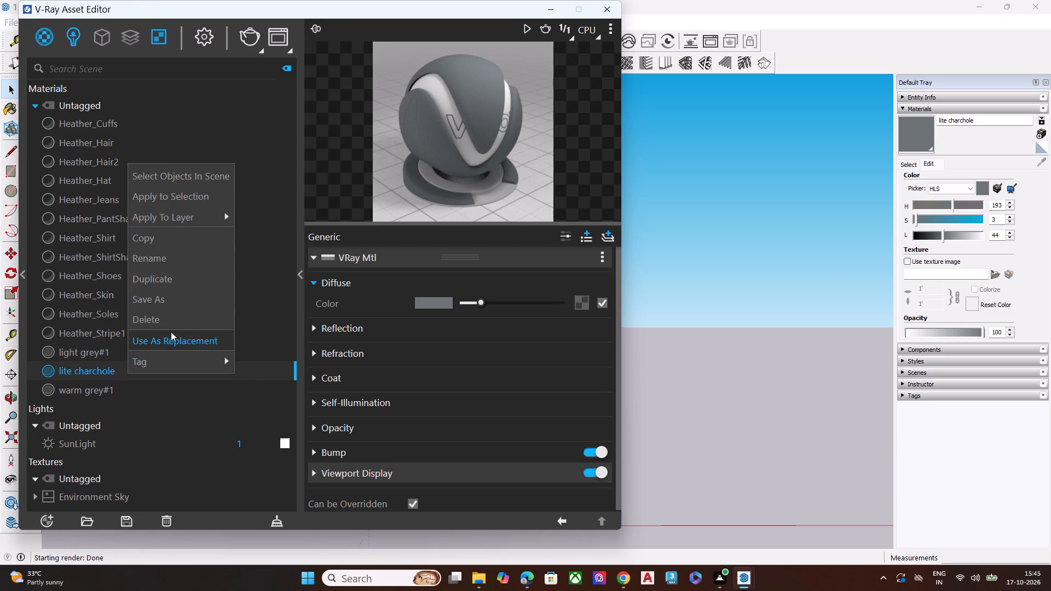
left_click(191, 320)
left_click(564, 288)
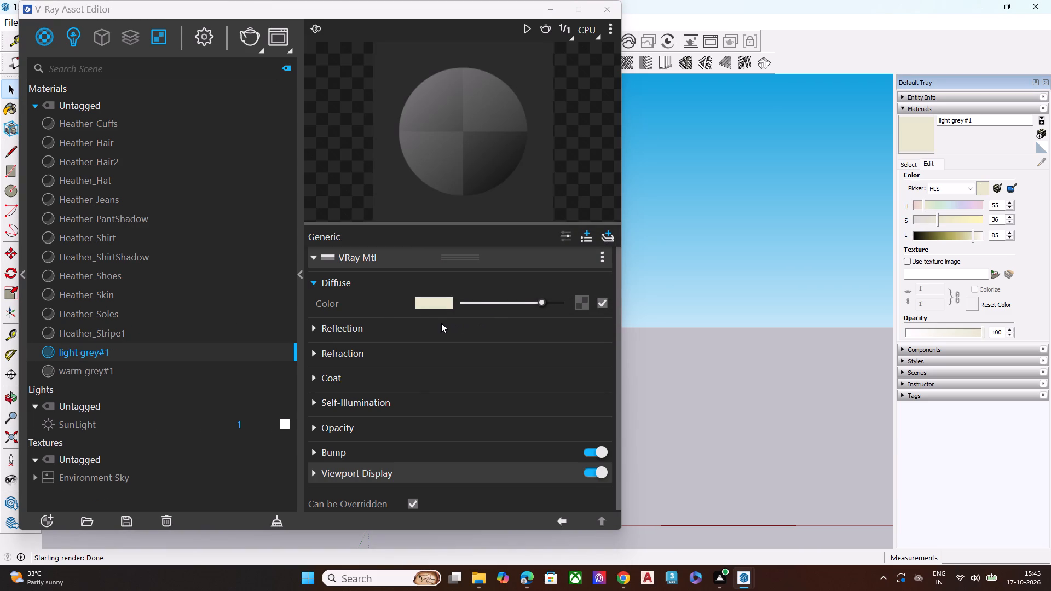
left_click(165, 369)
right_click(165, 369)
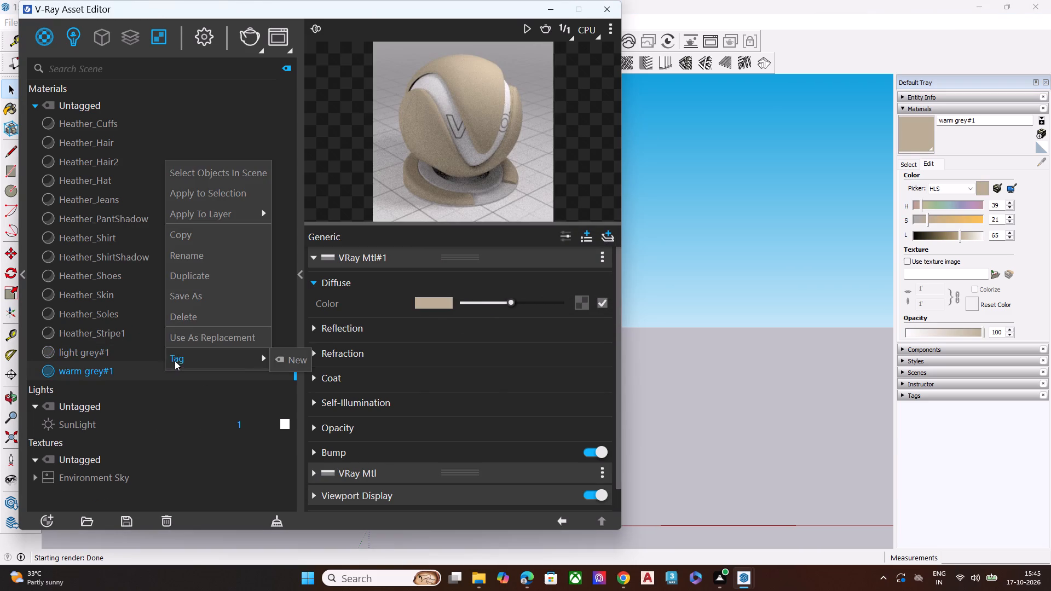
left_click(166, 182)
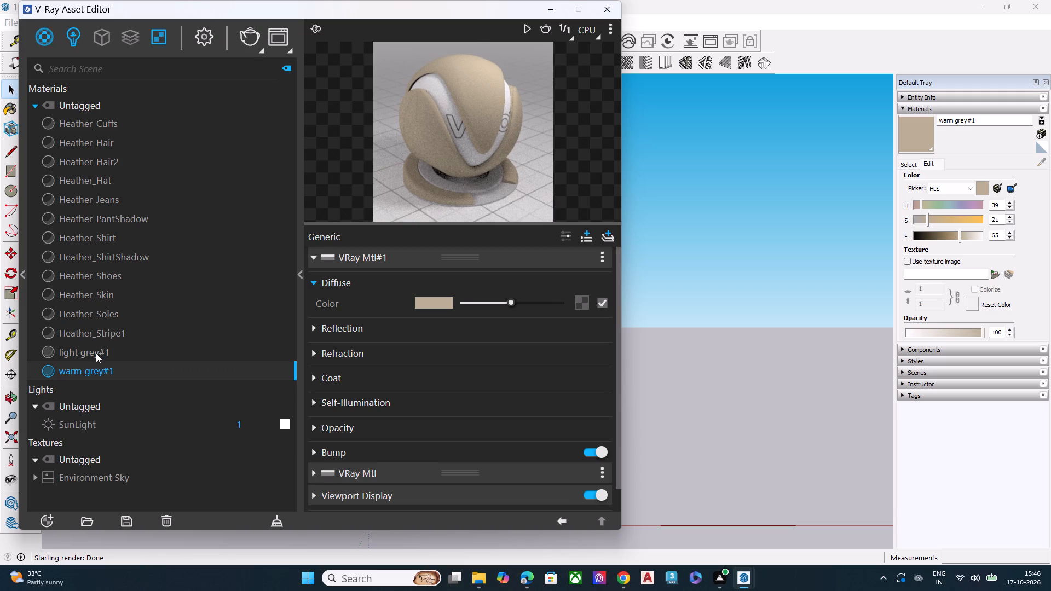
left_click(96, 353)
right_click(96, 353)
left_click(135, 302)
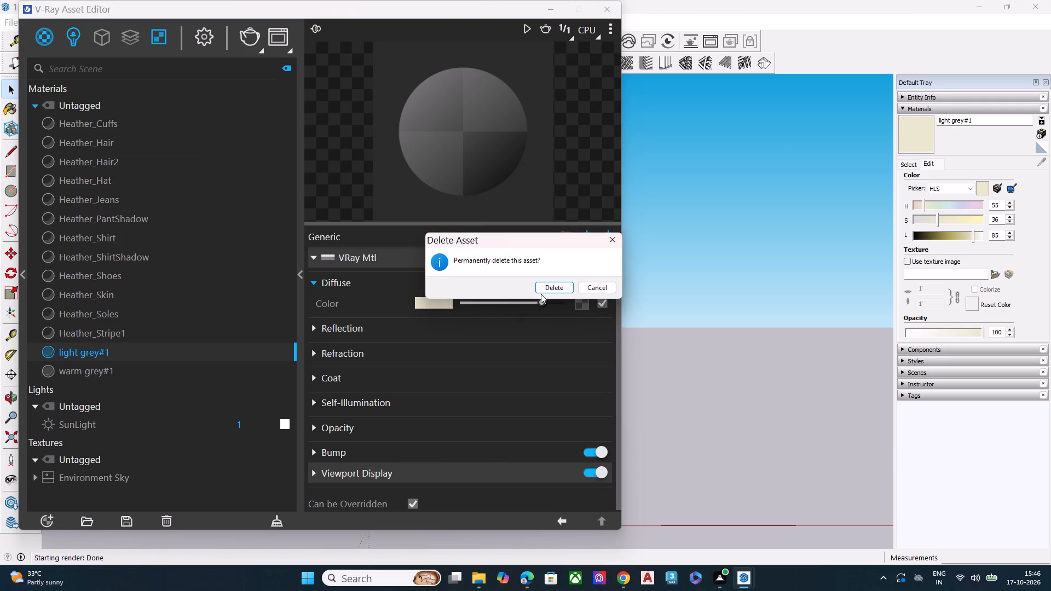
left_click(555, 285)
left_click(608, 12)
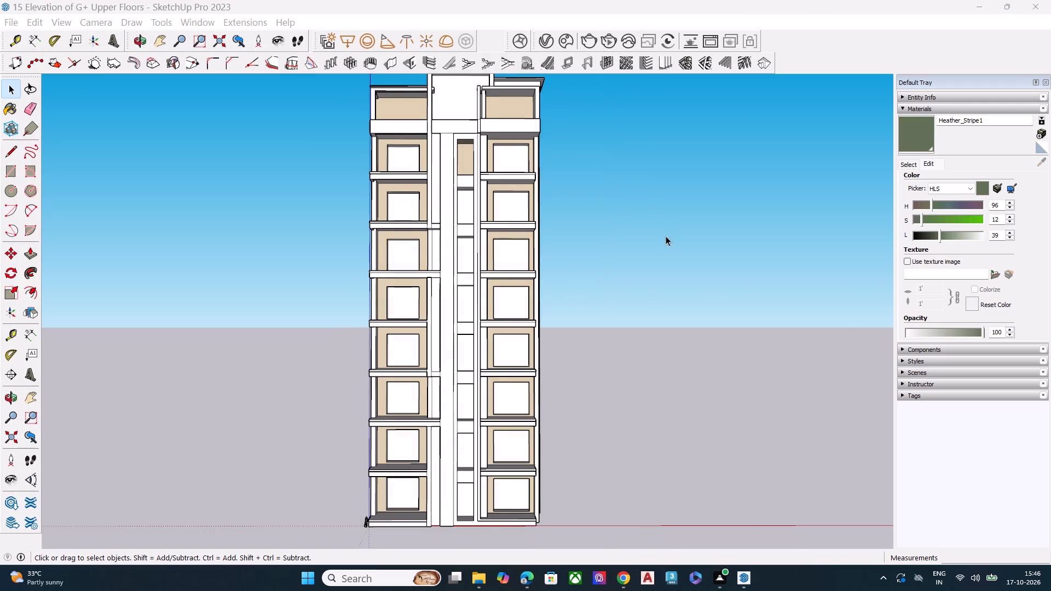
Examine the tower's front facade and balcony stacks from straight on and from above.
scroll(645, 274, "down", 6)
middle_click_drag(614, 340, 615, 349)
middle_click_drag(533, 346, 535, 329)
scroll(533, 332, "up", 8)
scroll(539, 322, "down", 5)
scroll(539, 322, "up", 1)
scroll(539, 322, "down", 3)
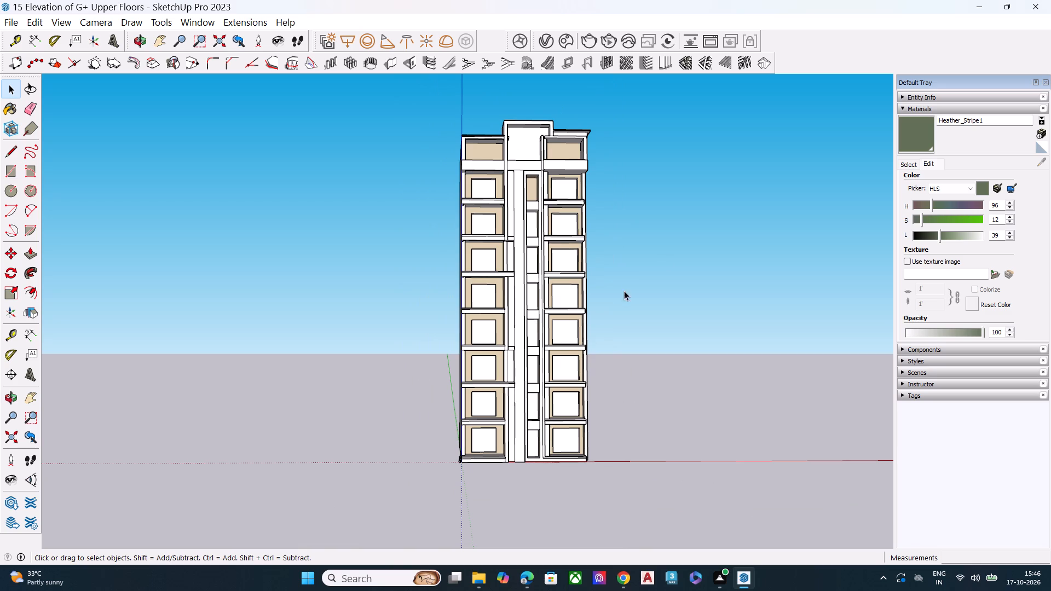
left_click(921, 138)
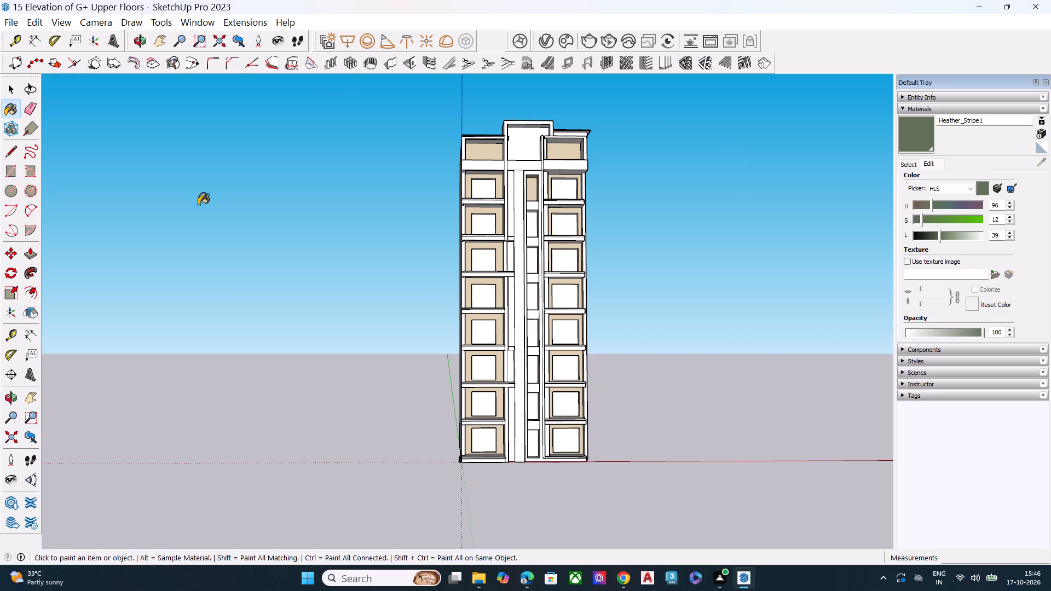
middle_click_drag(523, 304, 432, 384)
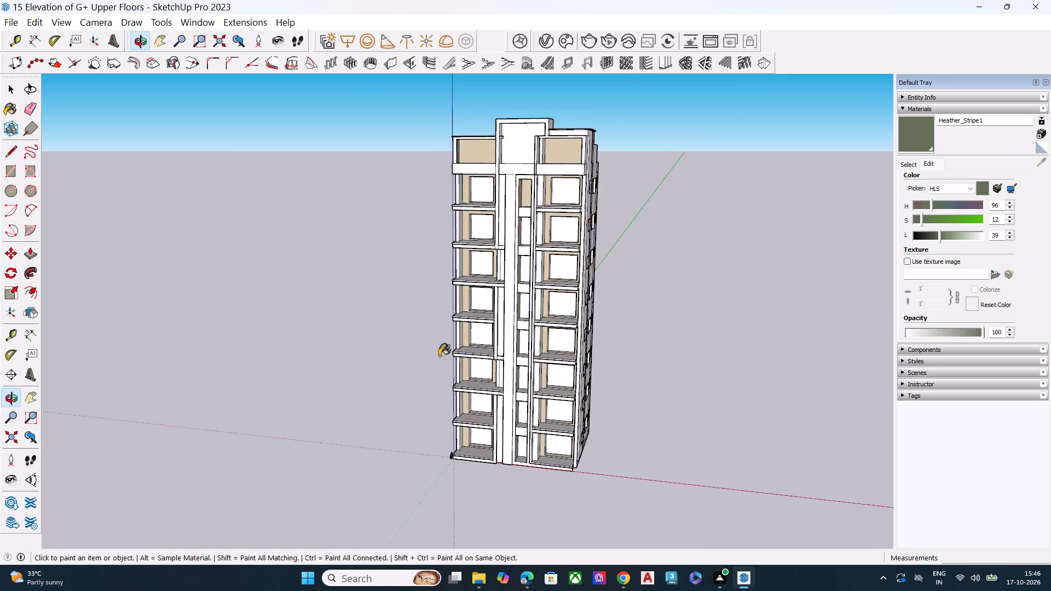
scroll(443, 348, "up", 8)
scroll(464, 312, "down", 5)
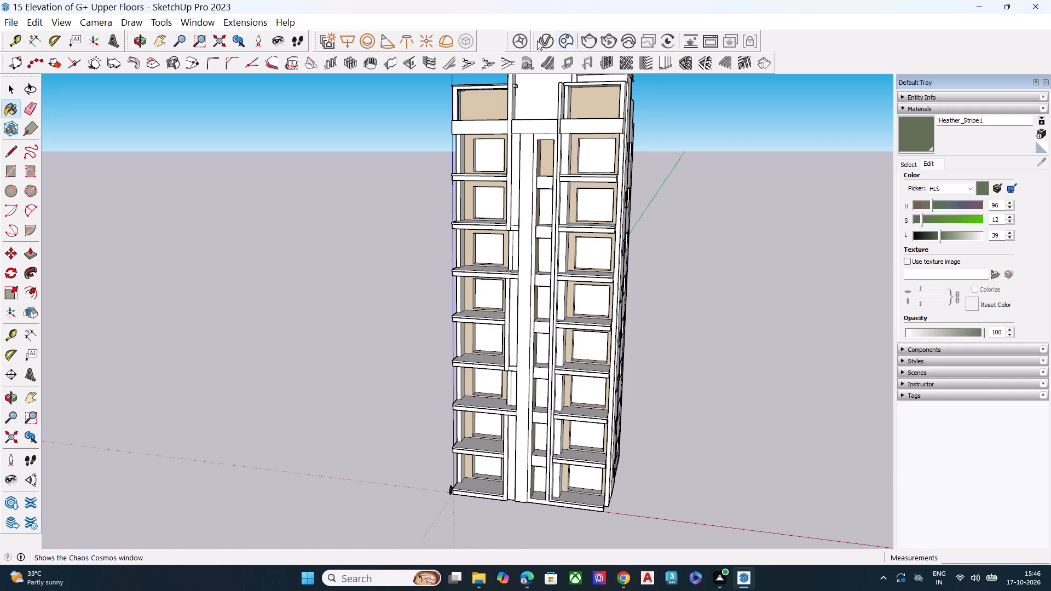
Permanently delete the warm grey#1 material from the V-Ray scene materials and close the Asset Editor.
left_click(545, 47)
scroll(189, 316, "up", 1)
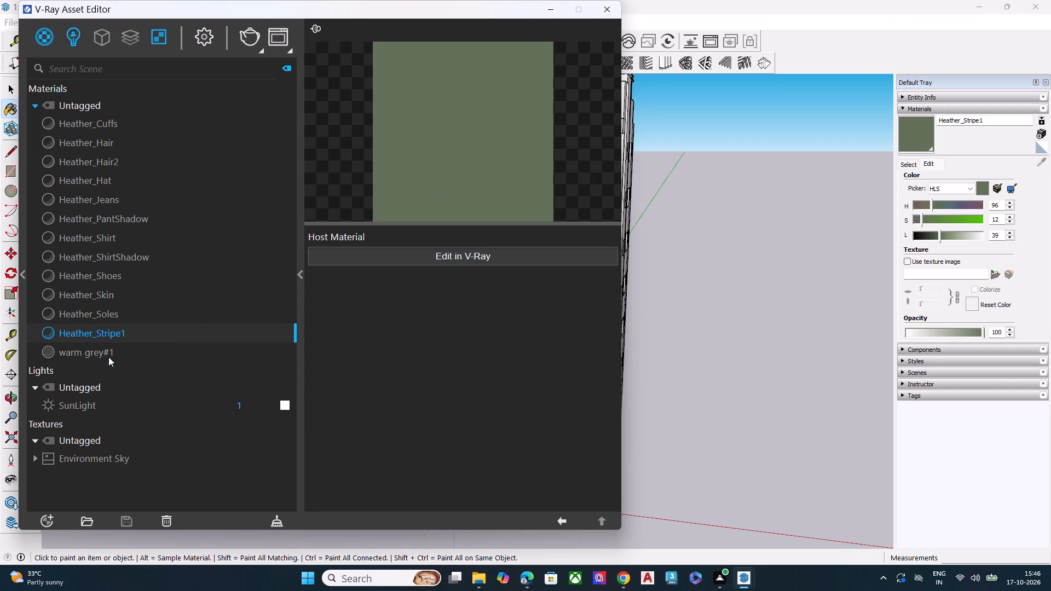
left_click(103, 356)
right_click(106, 355)
left_click(149, 297)
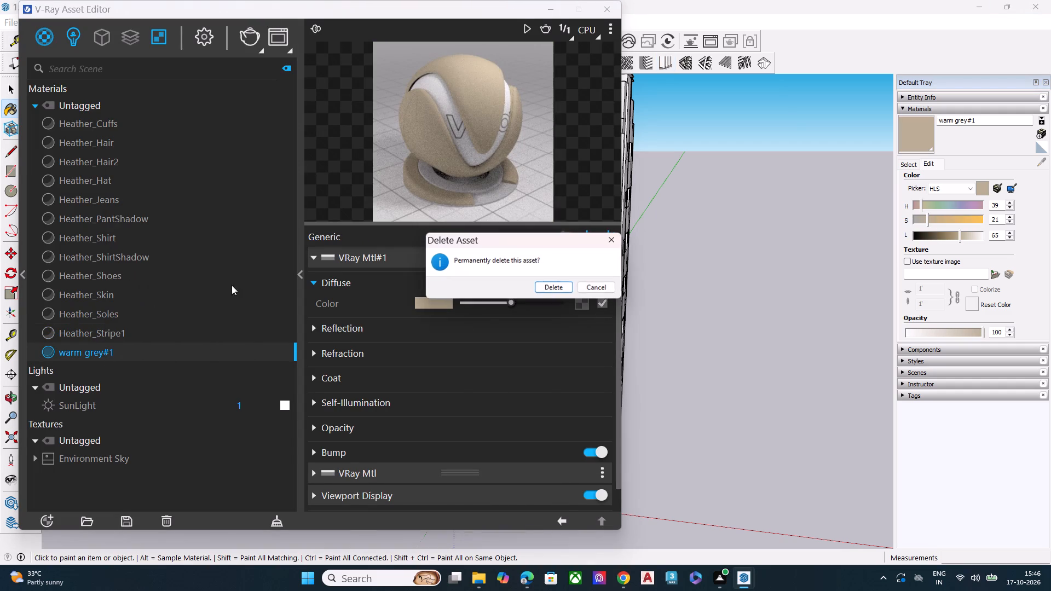
left_click(550, 286)
left_click(684, 172)
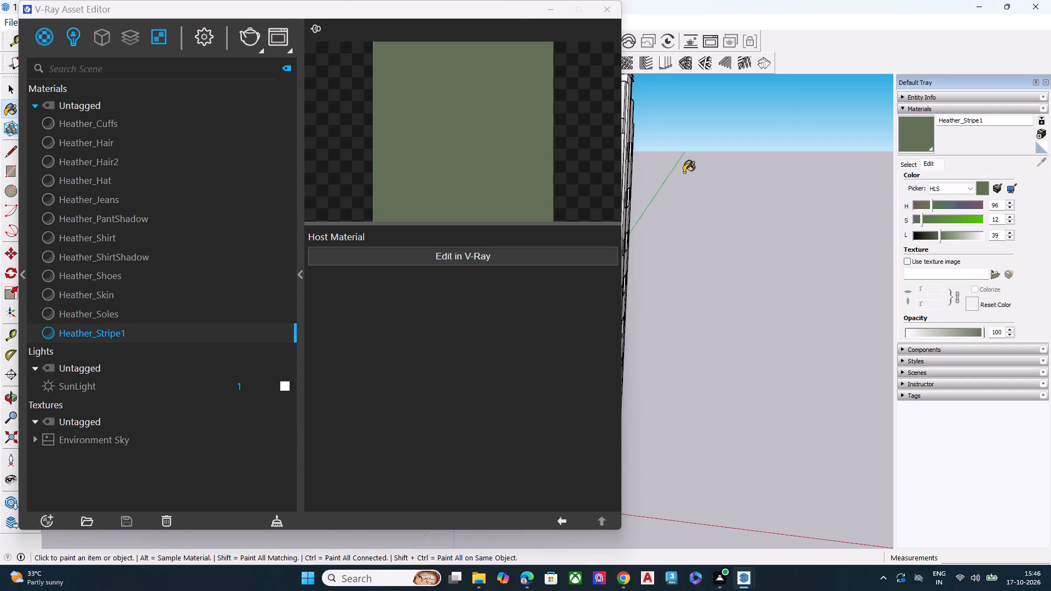
key("space")
left_click(616, 12)
Examine the tower's front facade, balcony slabs and window recesses up close from below and above.
scroll(684, 196, "down", 3)
middle_click_drag(596, 213, 666, 113)
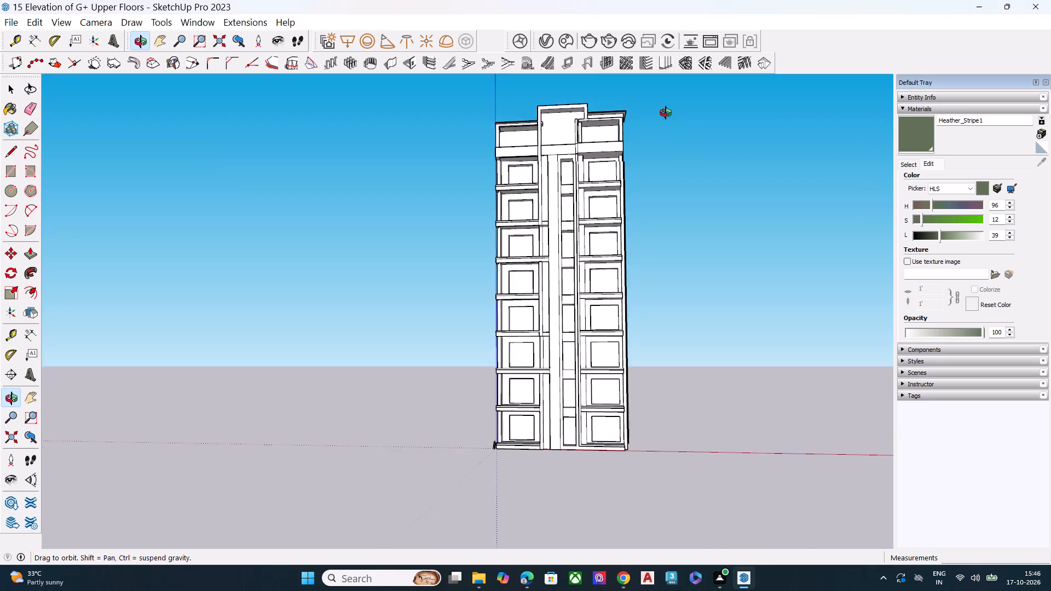
middle_click_drag(666, 113, 385, 150)
scroll(480, 162, "up", 8)
scroll(562, 143, "down", 1)
scroll(562, 143, "up", 1)
scroll(411, 164, "up", 3)
middle_click(411, 163)
scroll(411, 163, "down", 3)
scroll(411, 163, "up", 2)
scroll(411, 163, "down", 2)
scroll(411, 163, "up", 3)
scroll(488, 166, "up", 2)
scroll(488, 166, "down", 1)
scroll(488, 166, "up", 1)
scroll(488, 166, "down", 1)
scroll(488, 166, "up", 7)
scroll(569, 167, "up", 1)
middle_click_drag(569, 167, 571, 157)
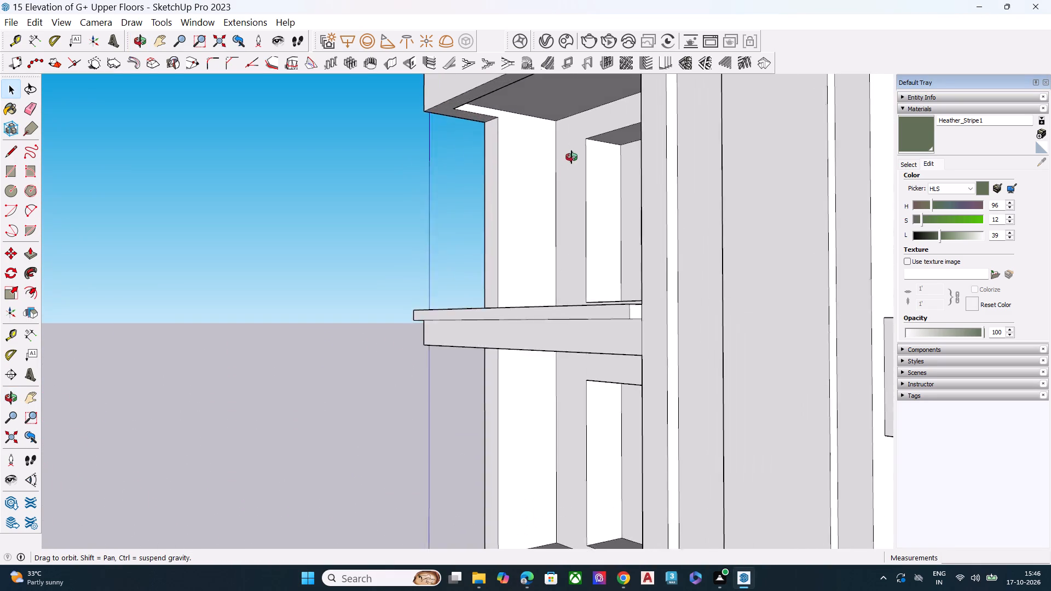
middle_click_drag(571, 157, 626, 253)
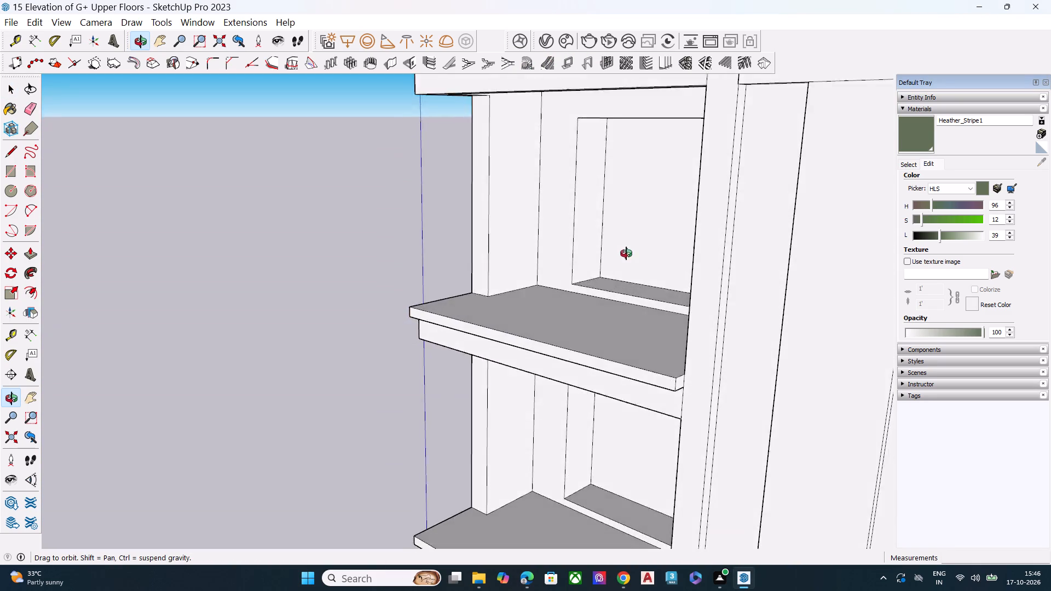
middle_click_drag(626, 253, 546, 392)
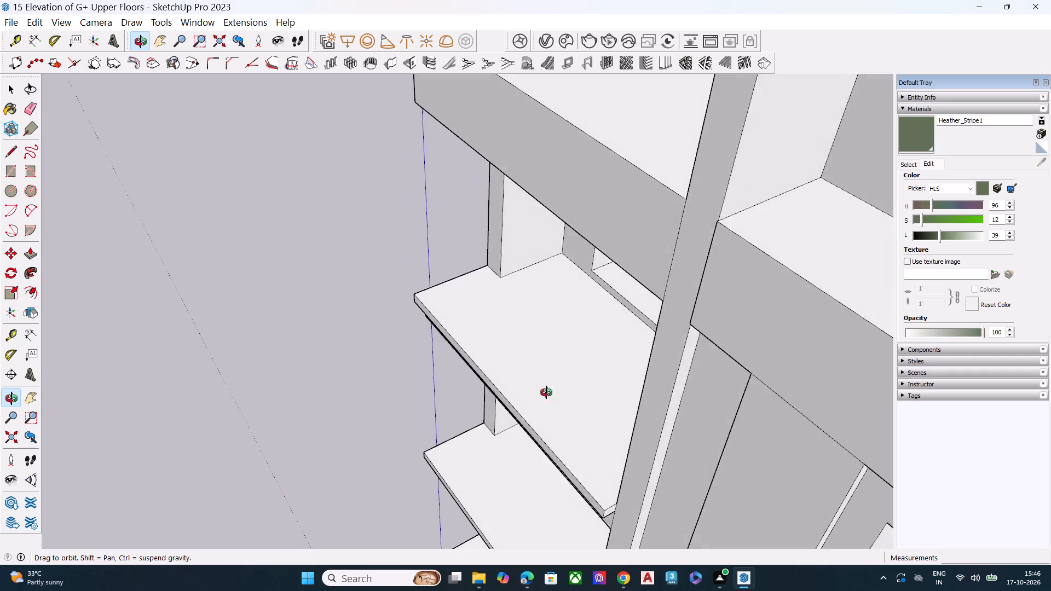
middle_click_drag(546, 392, 438, 262)
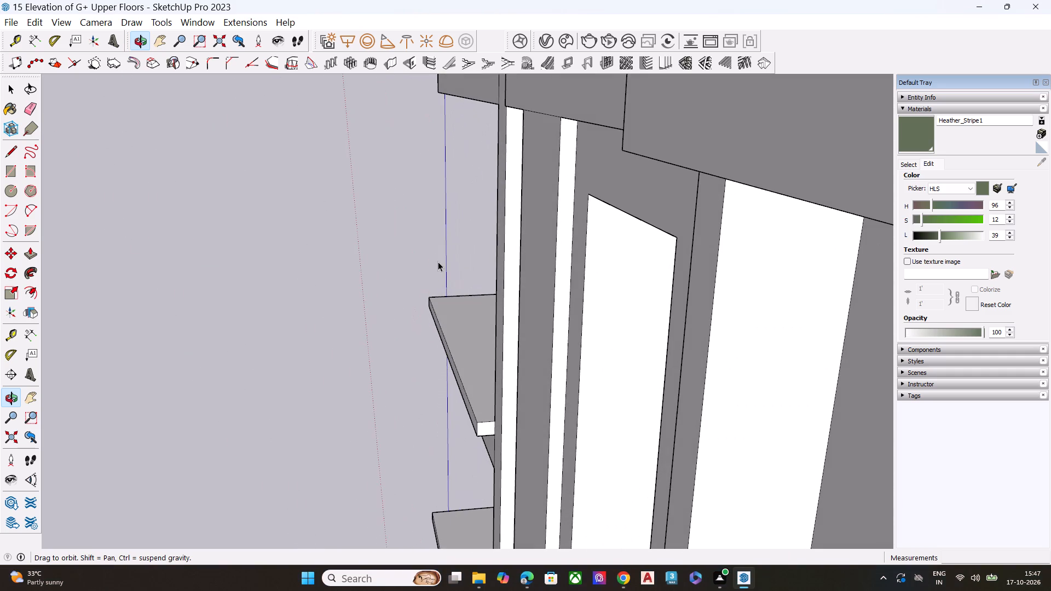
scroll(445, 257, "down", 4)
Review the colours of the remaining Heather materials in the V-Ray Asset Editor, then close it.
left_click(538, 25)
left_click(543, 38)
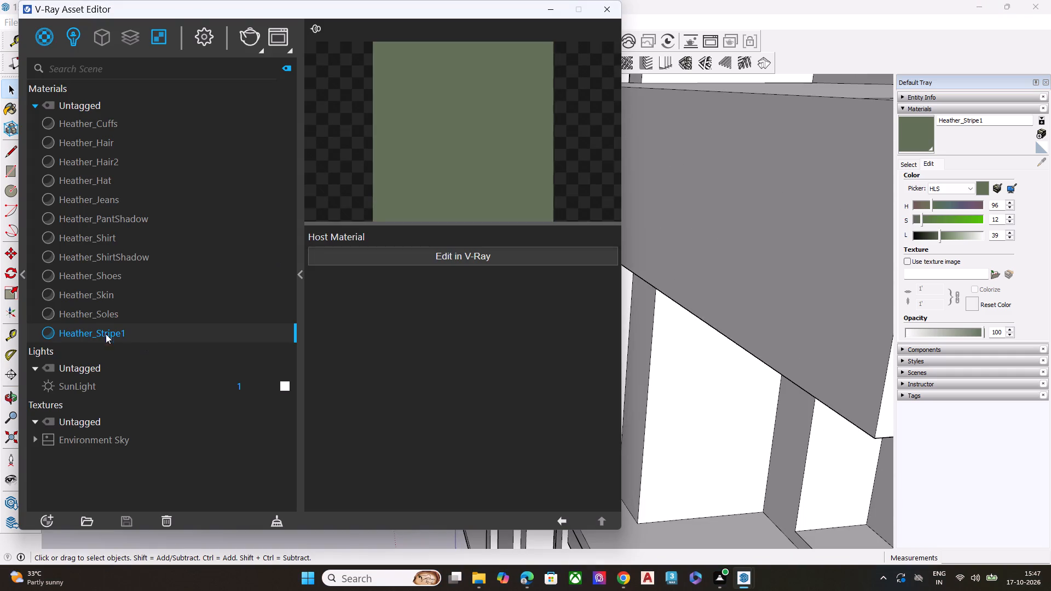
left_click(108, 131)
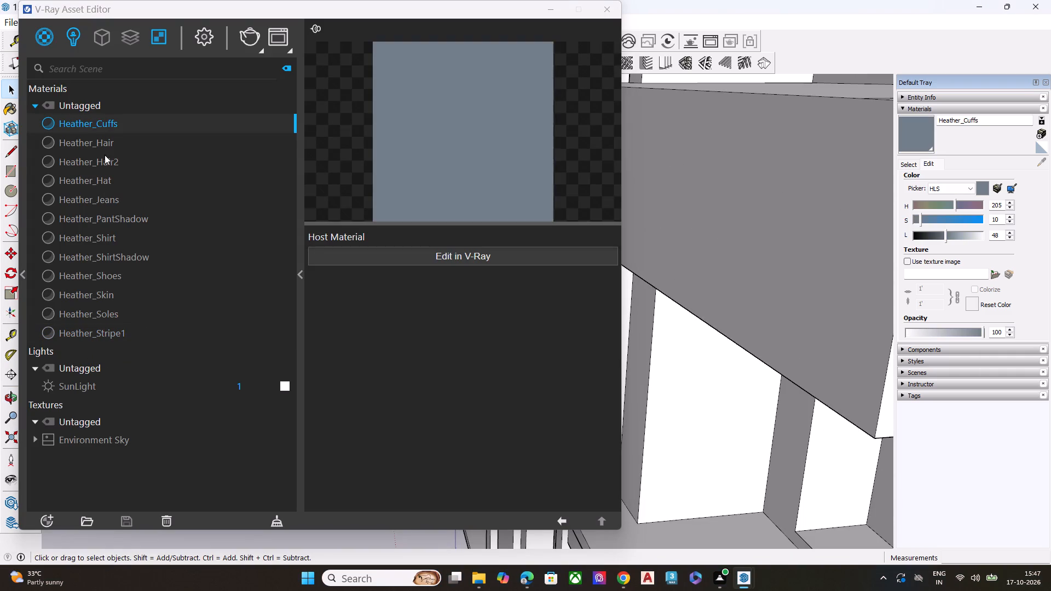
left_click(105, 155)
left_click(101, 247)
left_click(109, 289)
left_click(106, 299)
left_click(106, 310)
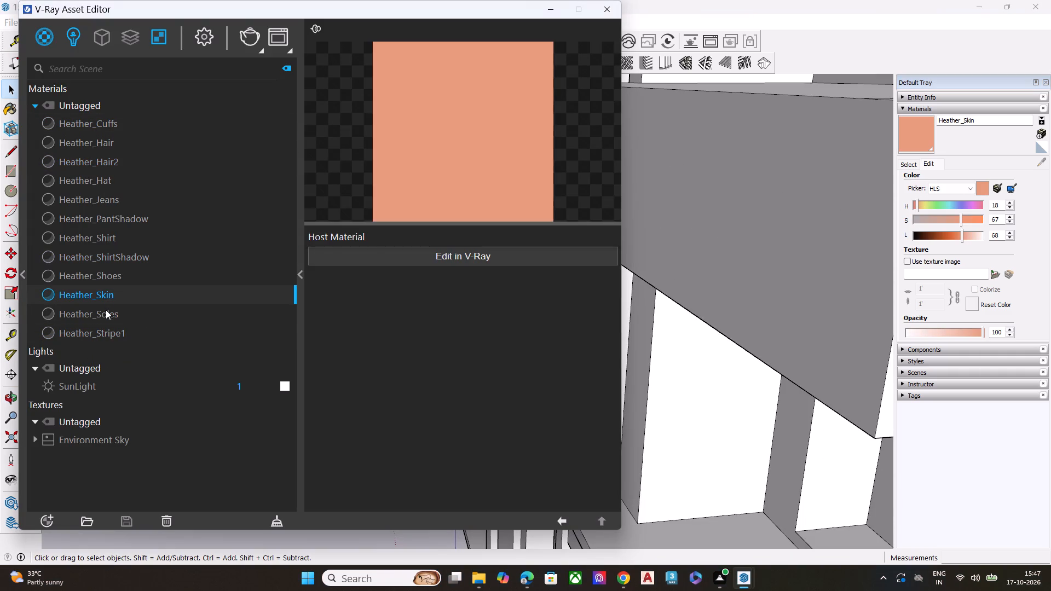
left_click(109, 328)
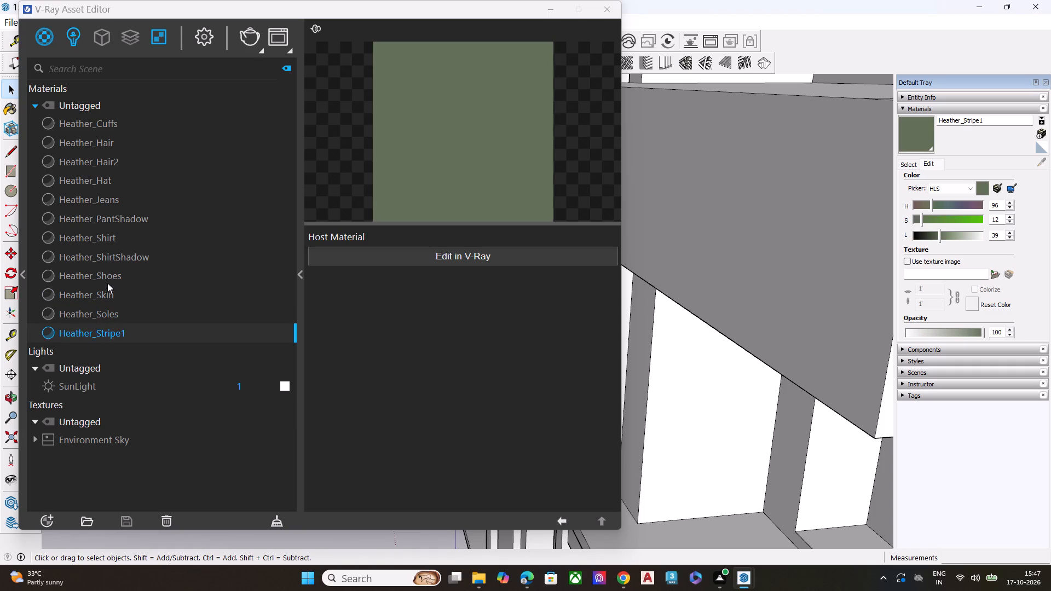
left_click(109, 276)
left_click(117, 248)
left_click(120, 196)
left_click(101, 167)
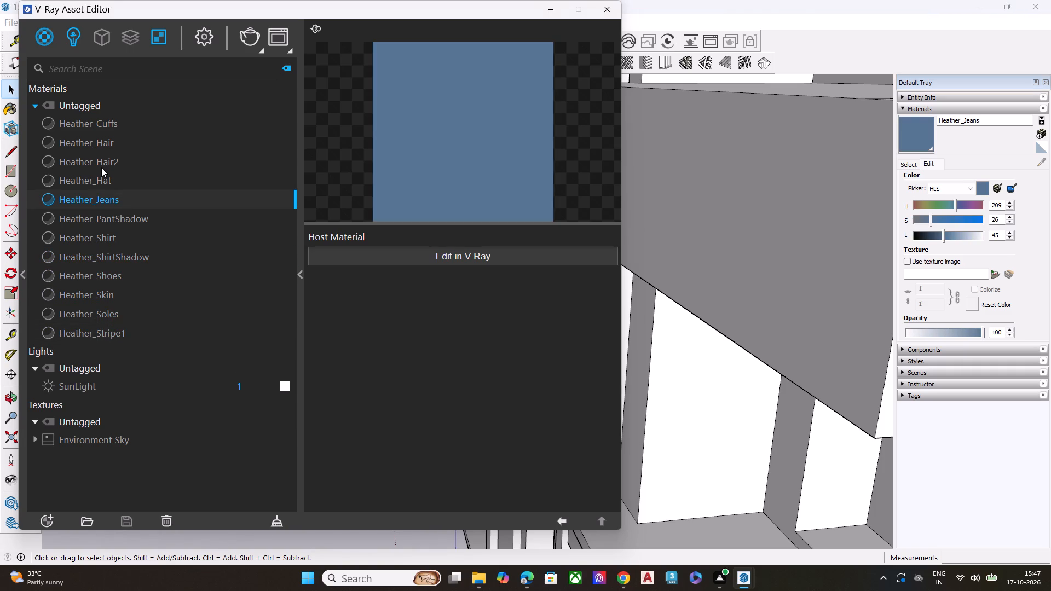
left_click(105, 181)
left_click(111, 161)
left_click(101, 136)
left_click(109, 122)
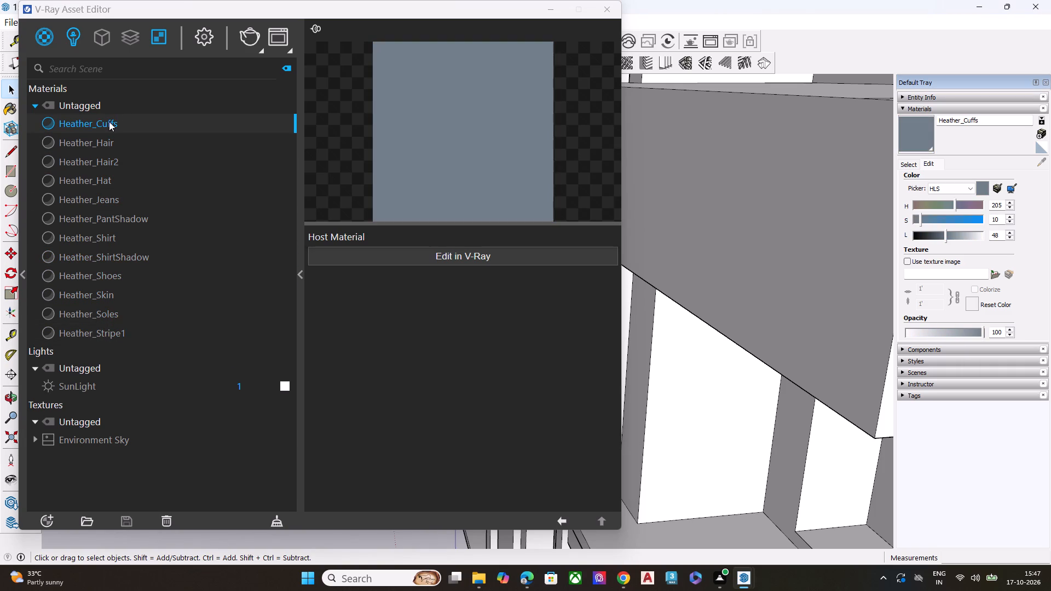
key("space")
left_click(602, 2)
Test-render the upper front facade in V-Ray, inspect the image, then stop the render and close the frame buffer.
scroll(465, 240, "down", 6)
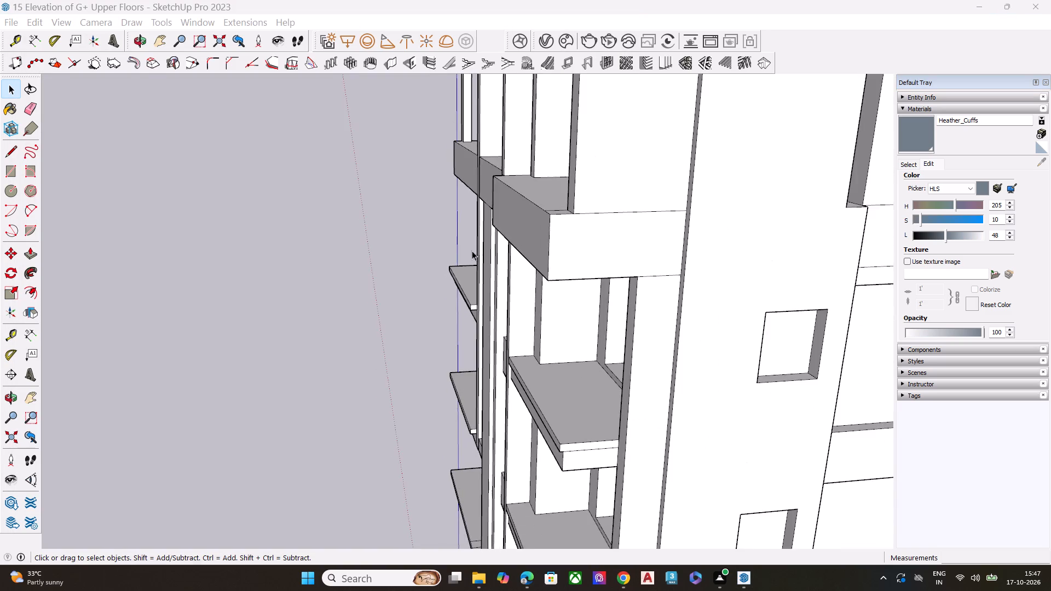
middle_click_drag(478, 245, 725, 175)
middle_click_drag(588, 182, 755, 129)
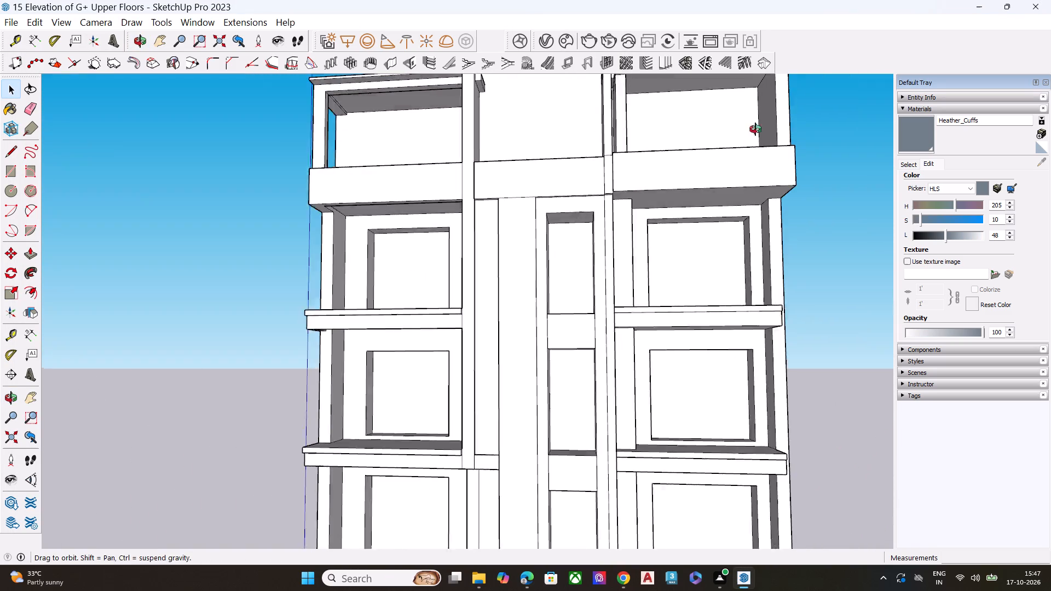
middle_click_drag(755, 129, 763, 128)
left_click(594, 43)
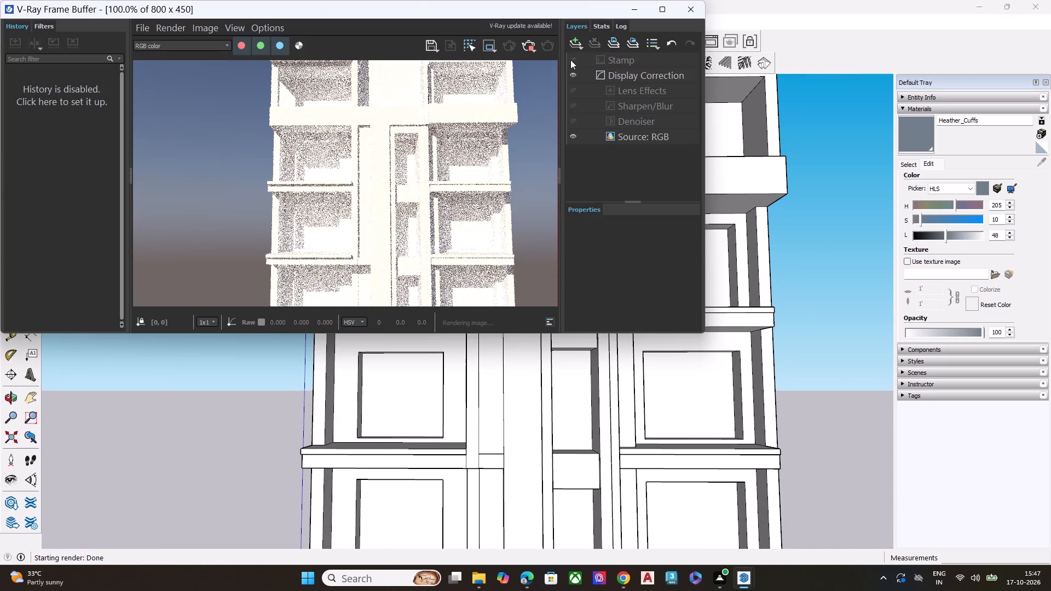
scroll(437, 180, "down", 5)
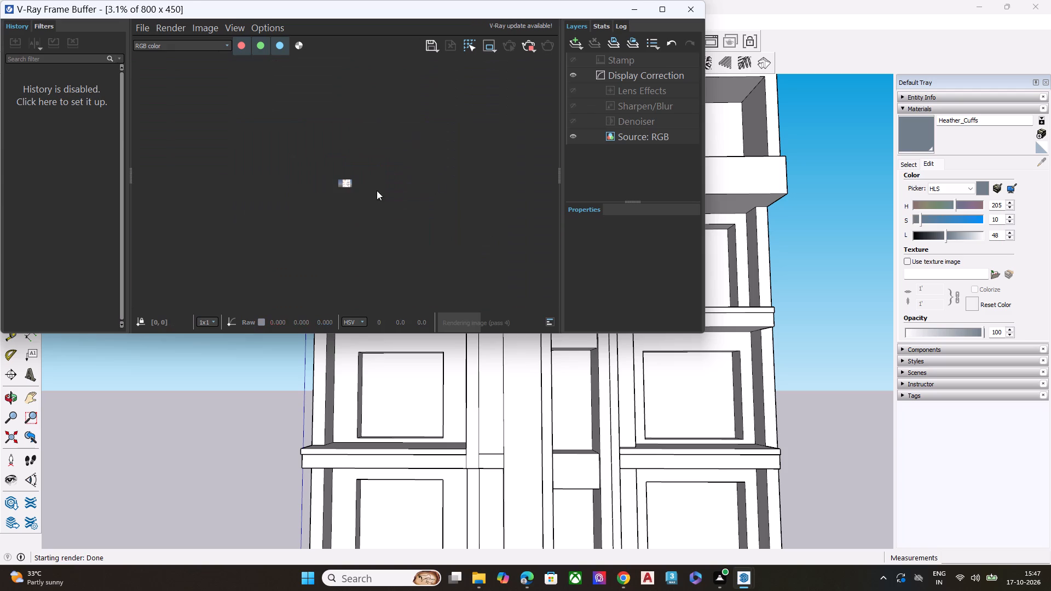
scroll(334, 194, "up", 5)
scroll(342, 190, "down", 2)
middle_click_drag(354, 181, 357, 217)
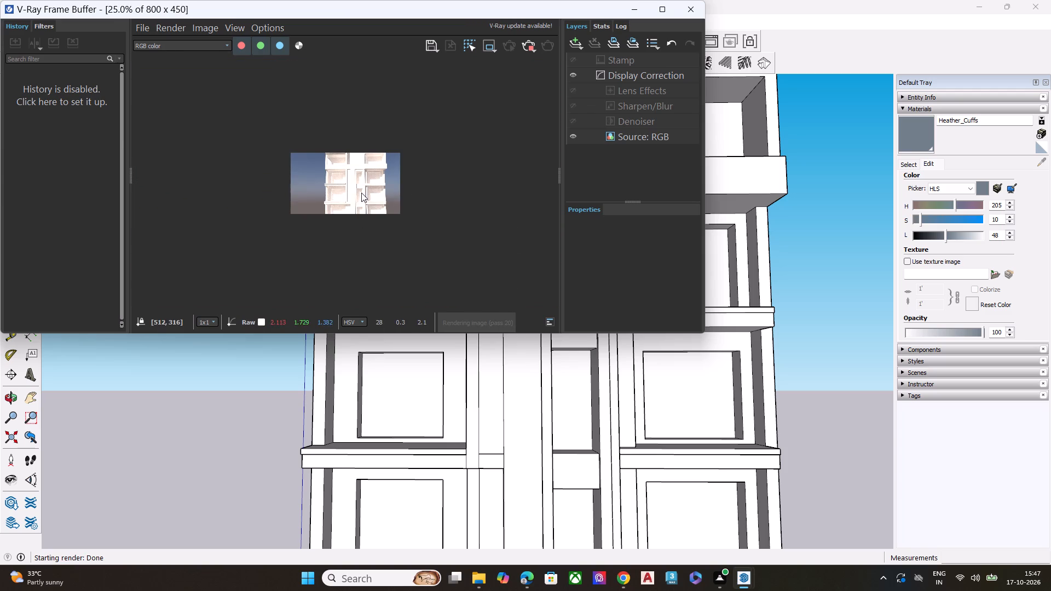
scroll(361, 192, "up", 1)
left_click(526, 43)
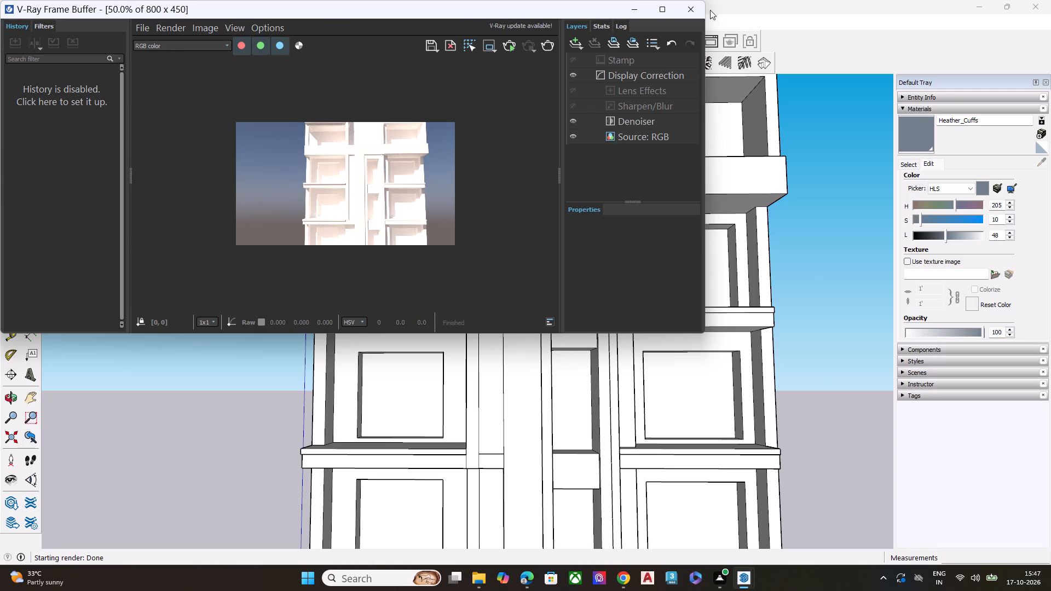
left_click(693, 10)
Examine the whole tower's side wall, roof and balcony stacks from several angles, ending on the front view.
scroll(600, 248, "down", 8)
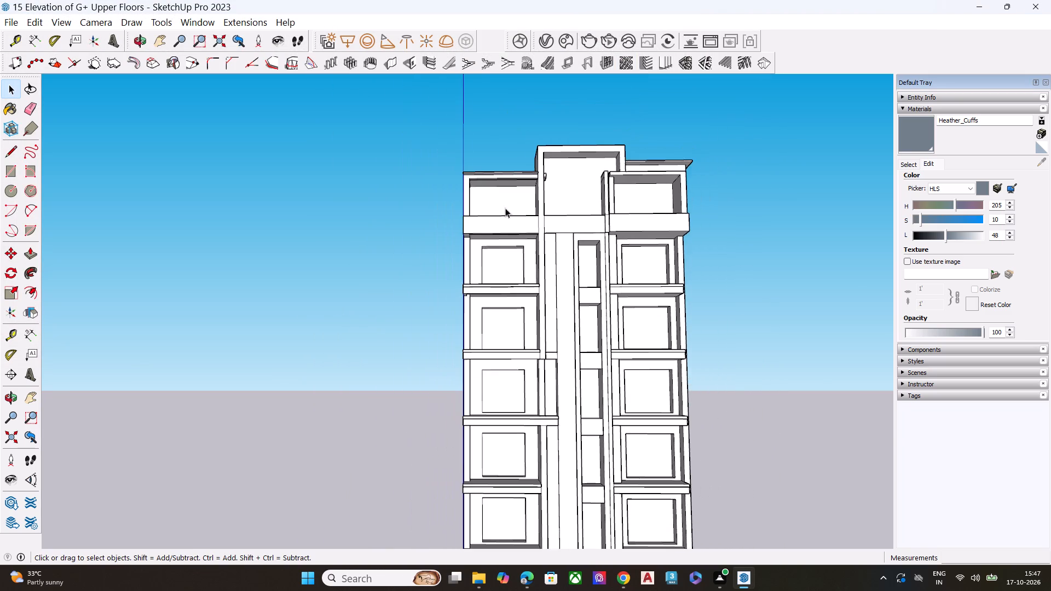
scroll(494, 207, "down", 7)
middle_click_drag(518, 402, 686, 350)
scroll(589, 340, "up", 6)
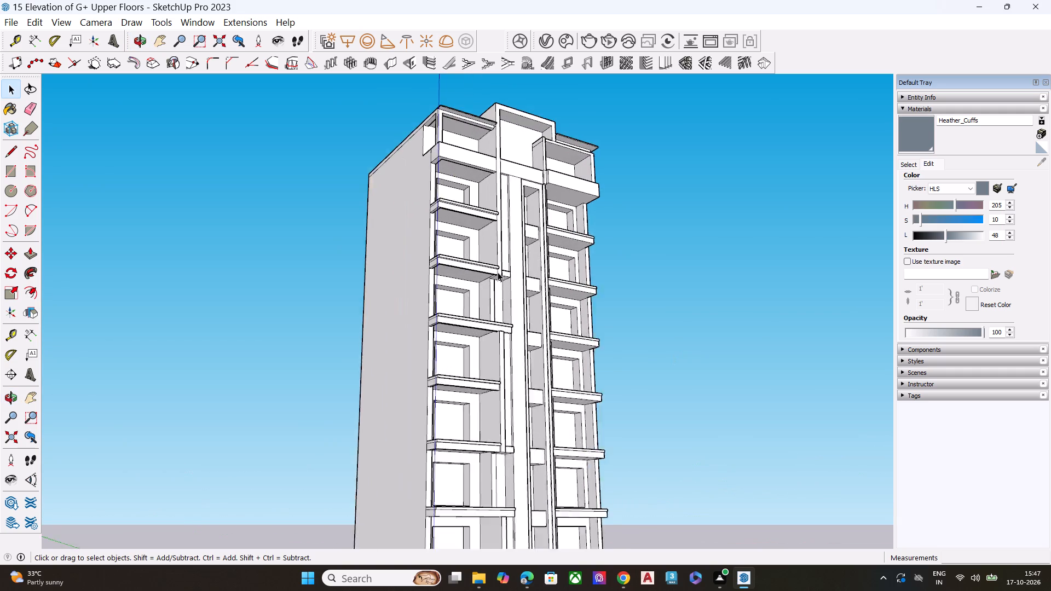
scroll(498, 272, "up", 1)
middle_click_drag(419, 150, 483, 410)
scroll(454, 246, "up", 4)
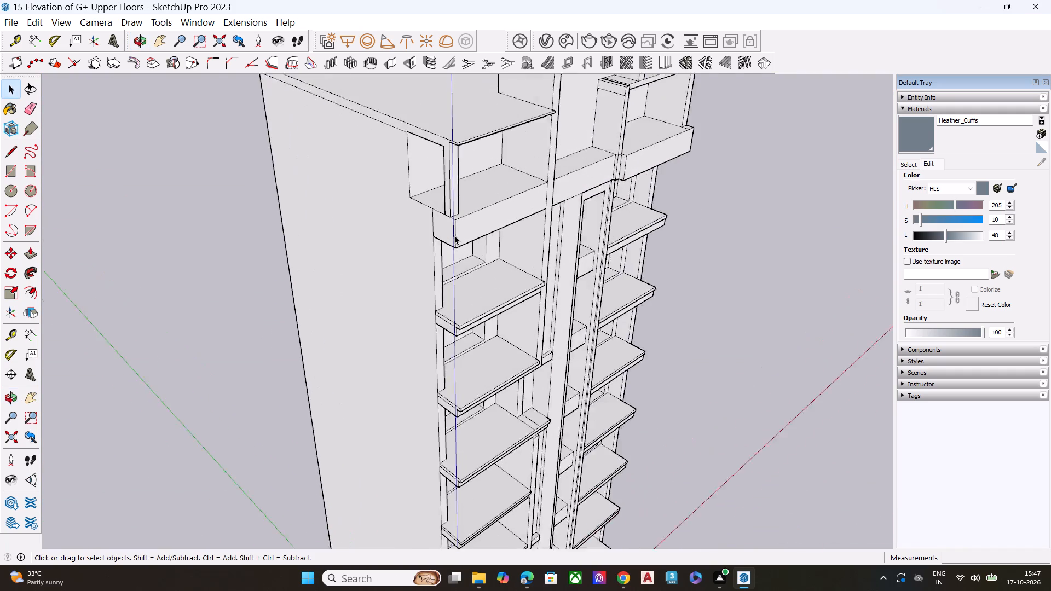
scroll(454, 235, "up", 4)
scroll(454, 235, "down", 8)
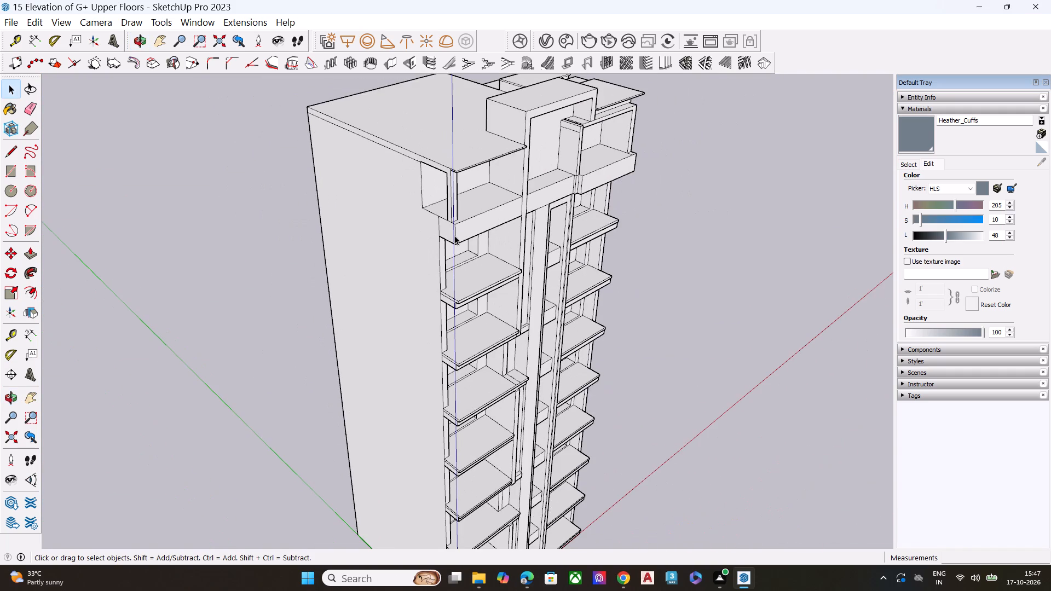
scroll(609, 228, "down", 6)
middle_click_drag(566, 265, 444, 198)
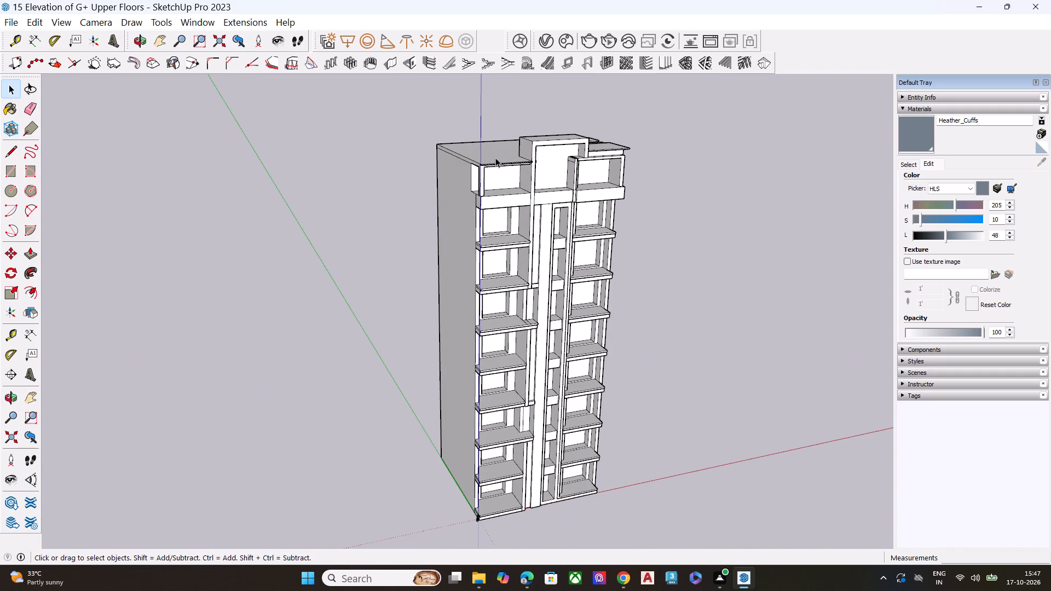
middle_click_drag(502, 262, 412, 135)
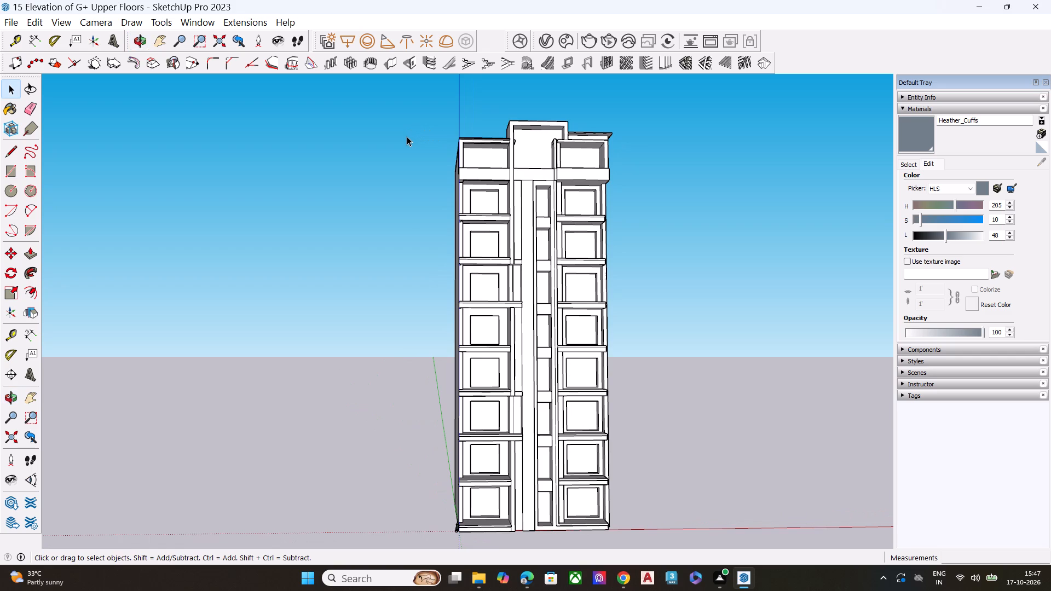
Make the Heather_Stripe1 material editable in V-Ray and open its diffuse colour.
left_click(548, 44)
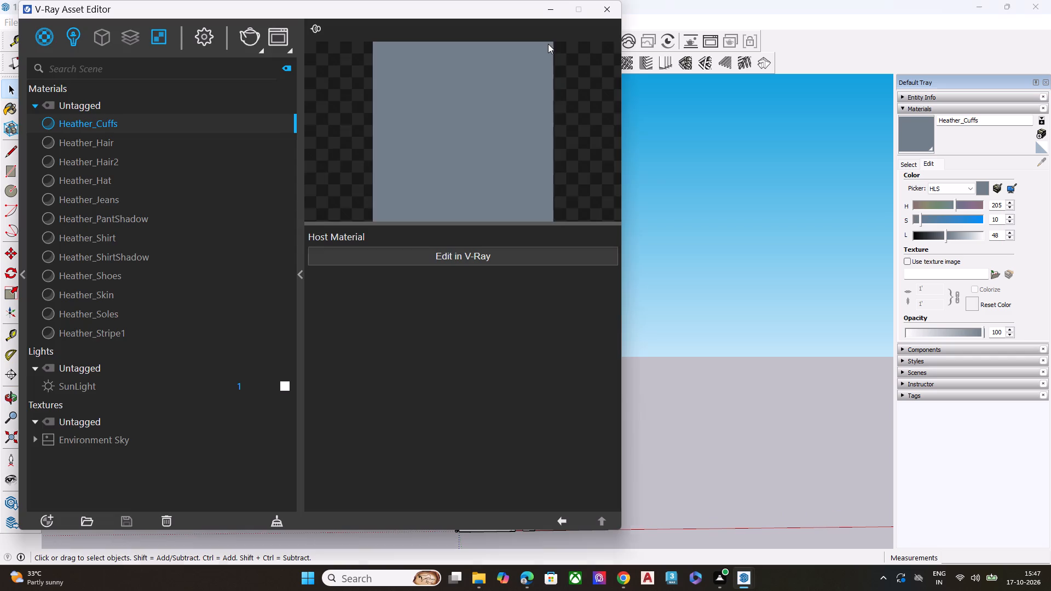
left_click(84, 326)
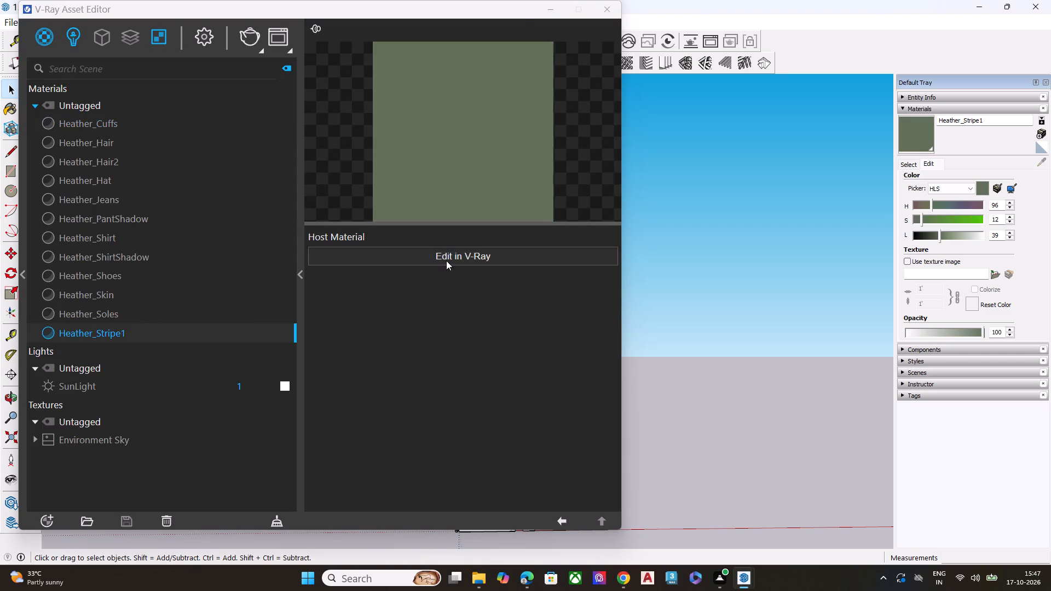
left_click(446, 260)
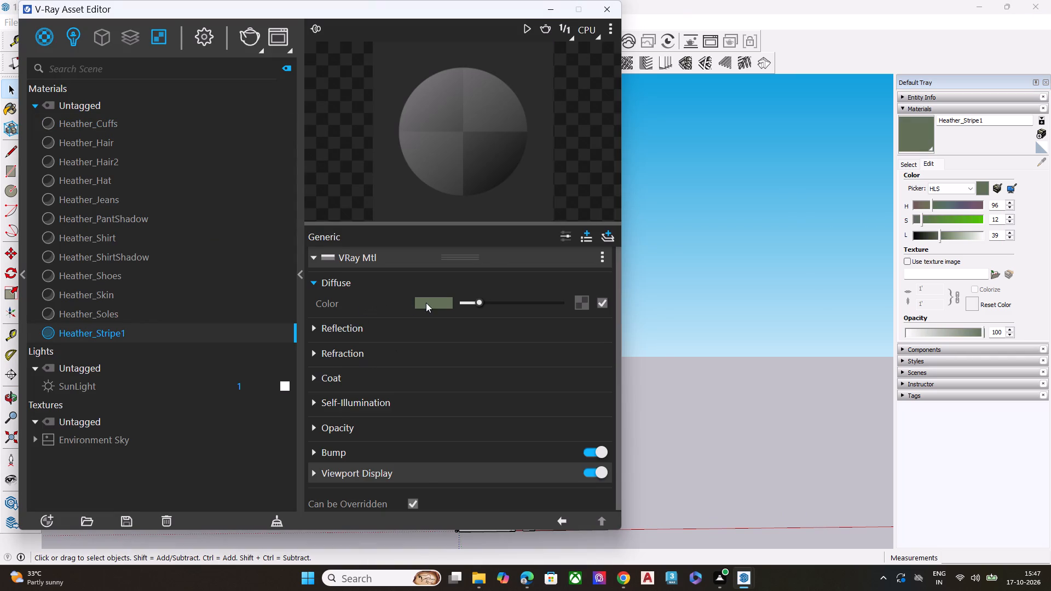
left_click(426, 303)
left_click(621, 239)
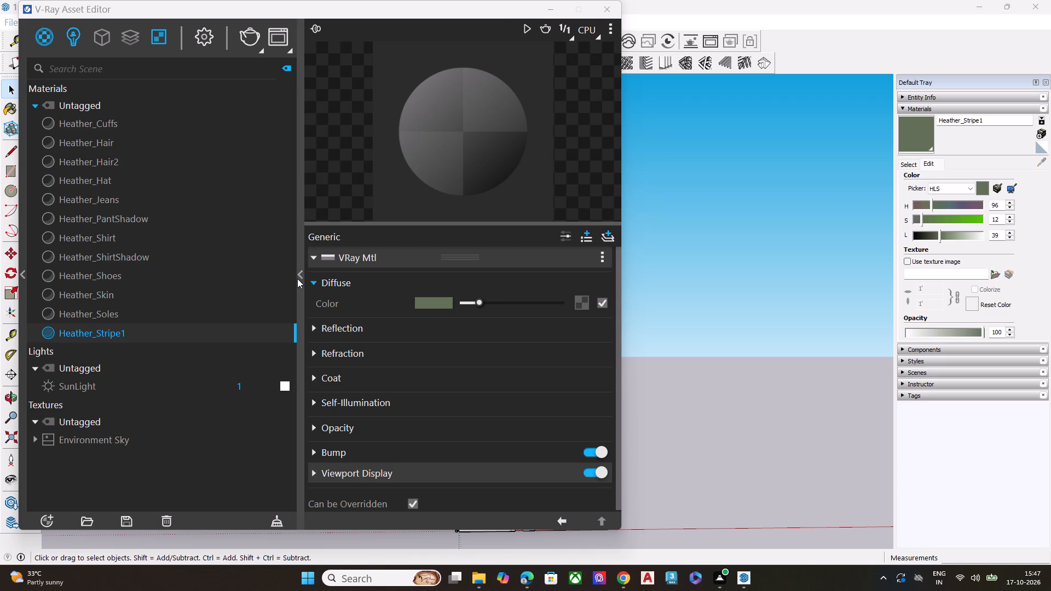
Open the Chaos Cosmos material library from the Asset Editor and search it for paints.
left_click_drag(342, 9, 704, 15)
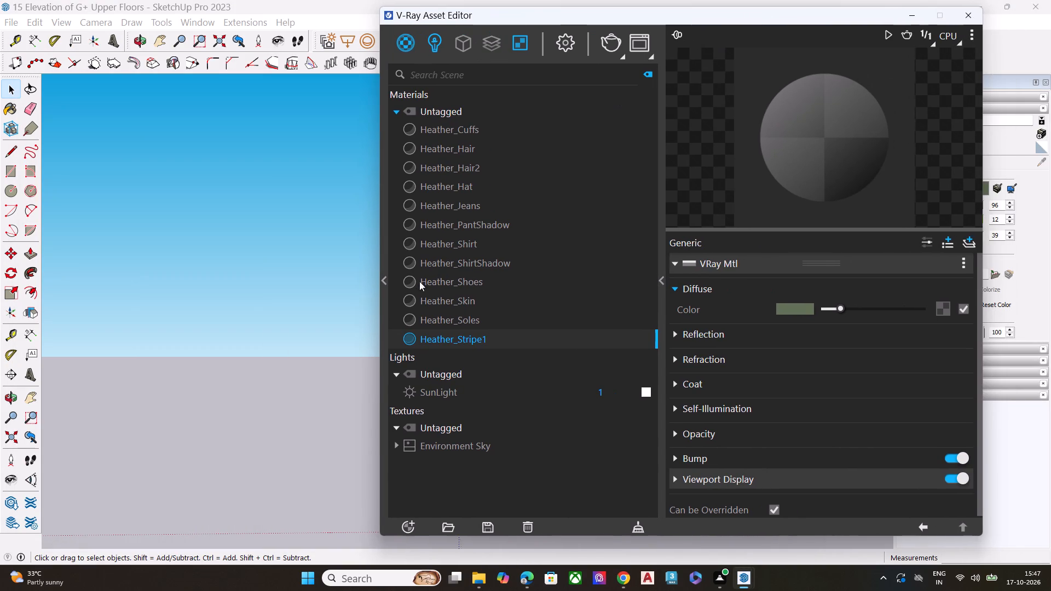
left_click(383, 284)
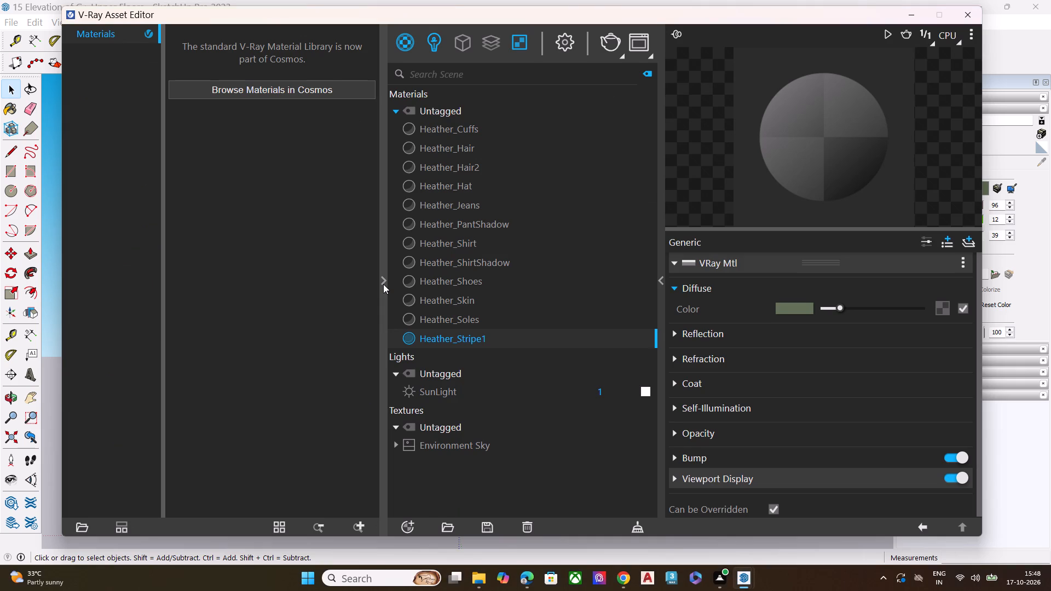
scroll(383, 284, "down", 1)
scroll(383, 284, "up", 1)
left_click(285, 89)
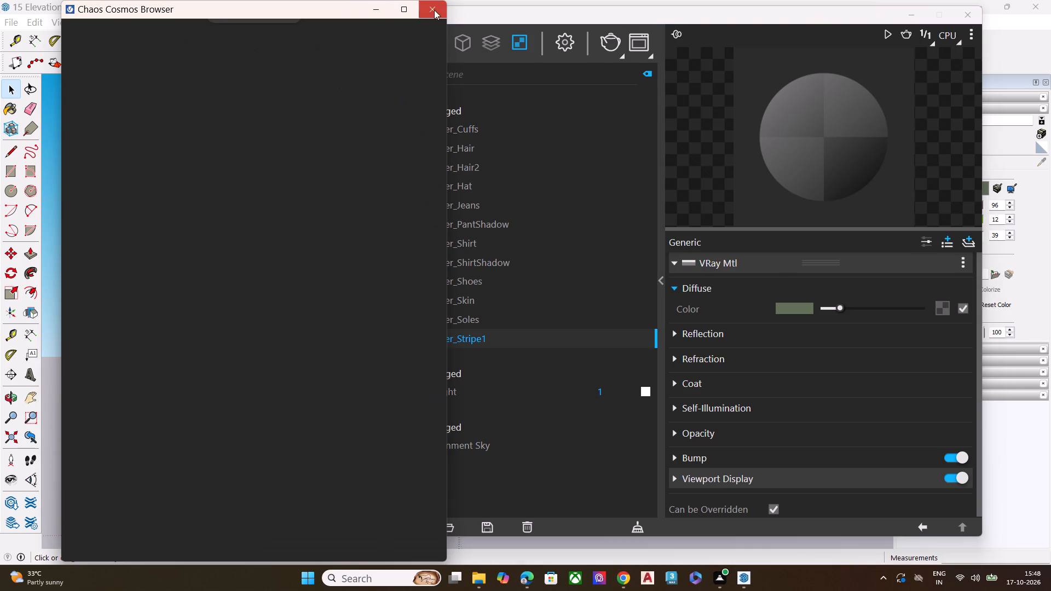
left_click(426, 8)
left_click(330, 92)
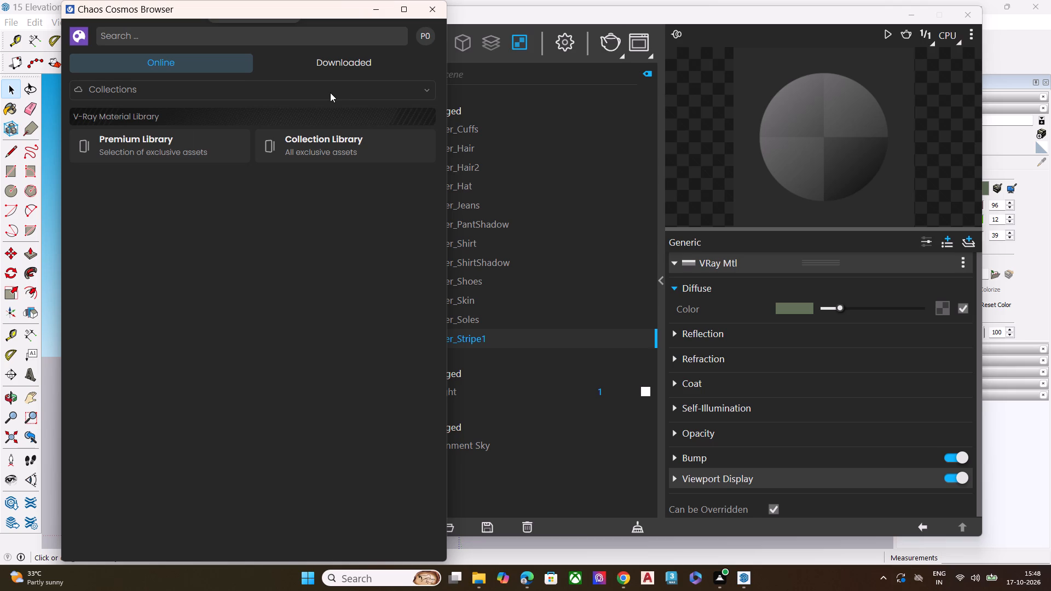
left_click(279, 92)
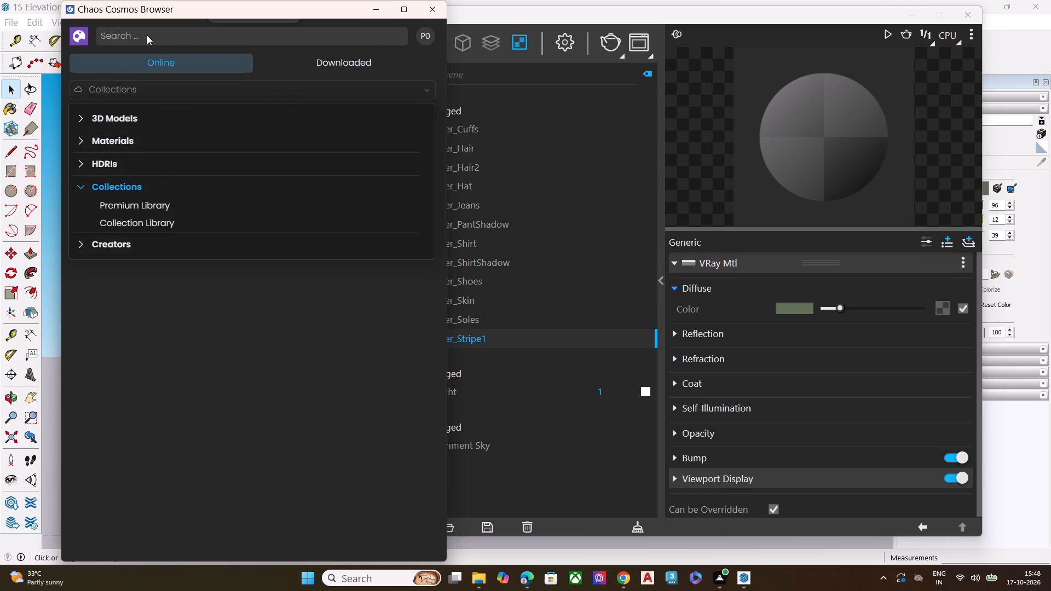
left_click(148, 33)
left_click(148, 33)
left_click(147, 91)
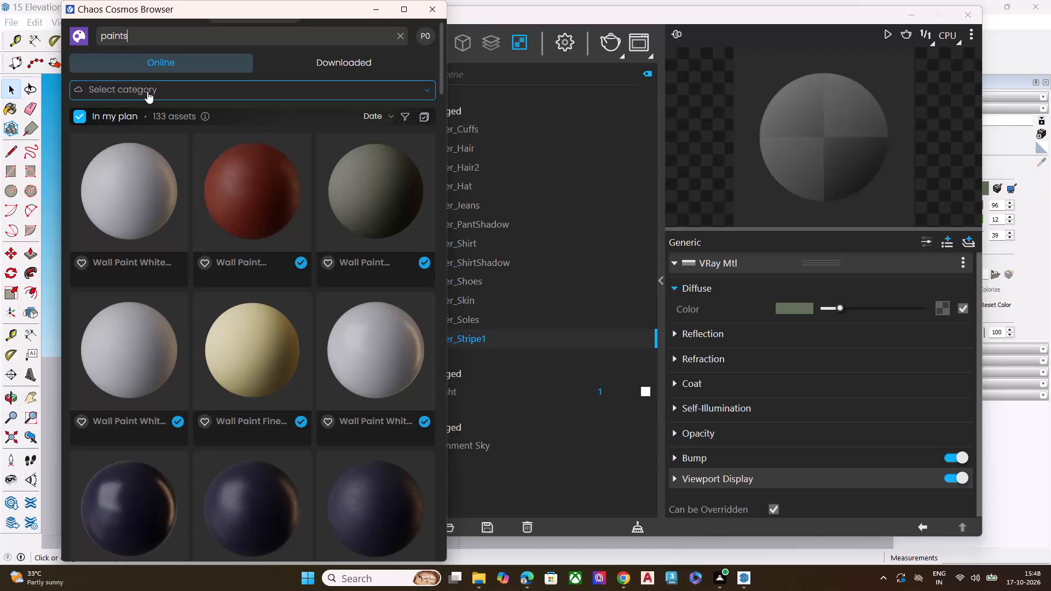
Browse the paint results and inspect the Wall Paint Bumpy 01 Ochre 100cm asset and its neighbouring asset.
scroll(209, 256, "down", 4)
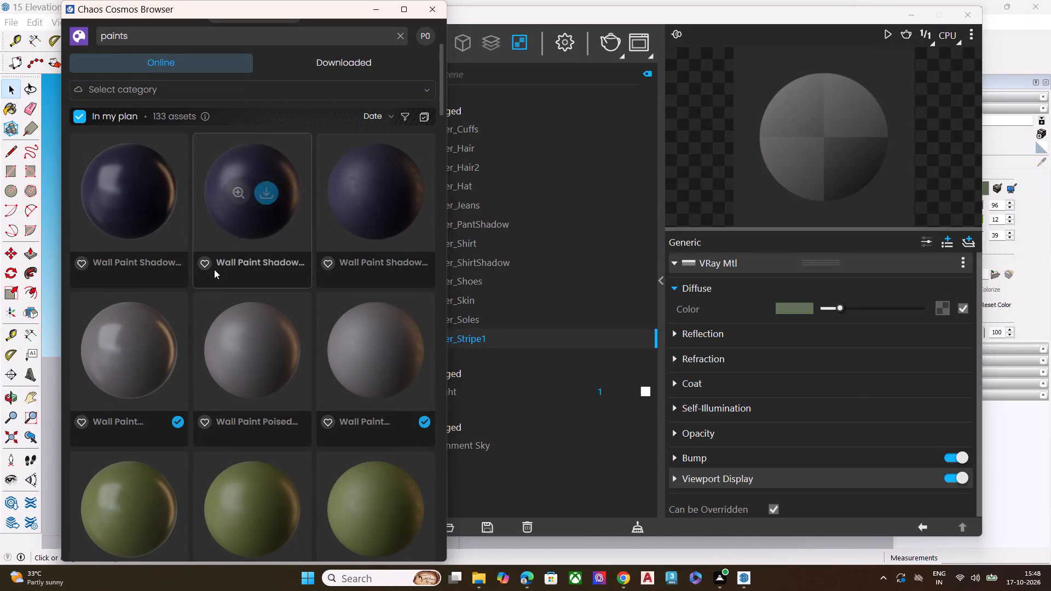
scroll(226, 302, "down", 1)
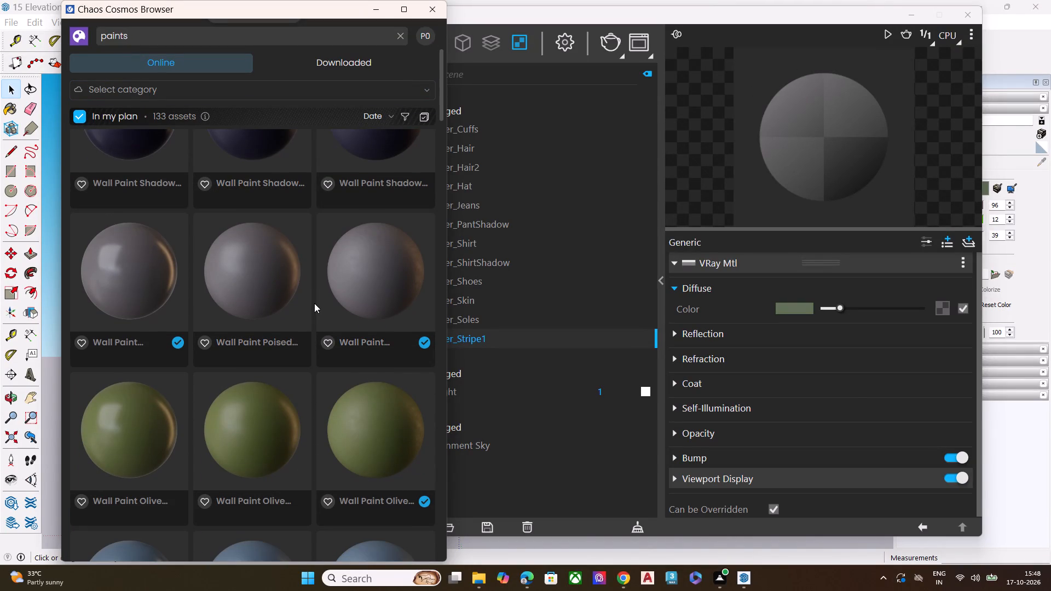
scroll(314, 303, "down", 4)
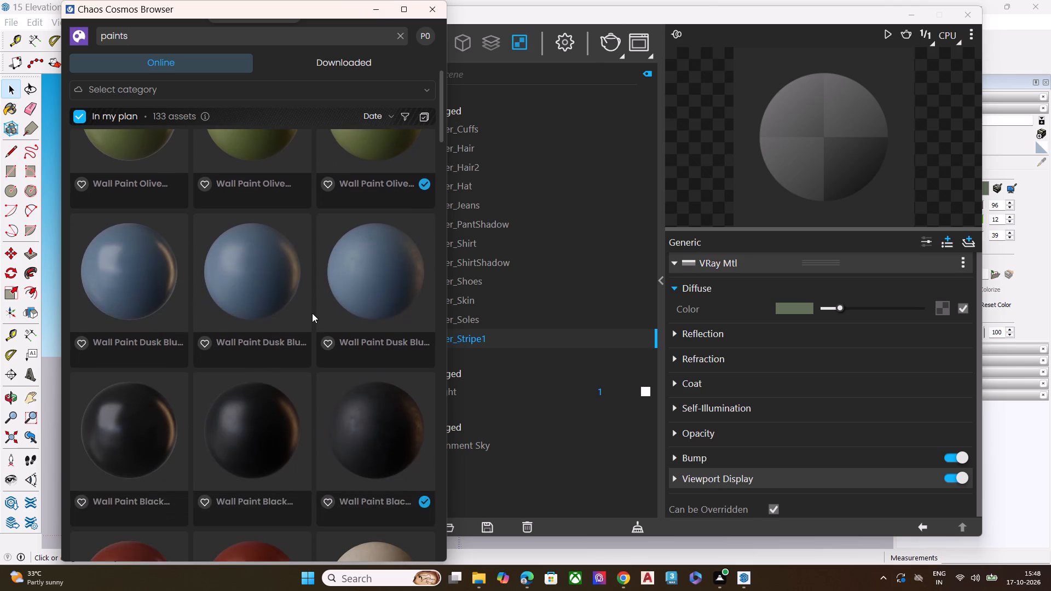
scroll(311, 314, "down", 6)
scroll(311, 317, "up", 2)
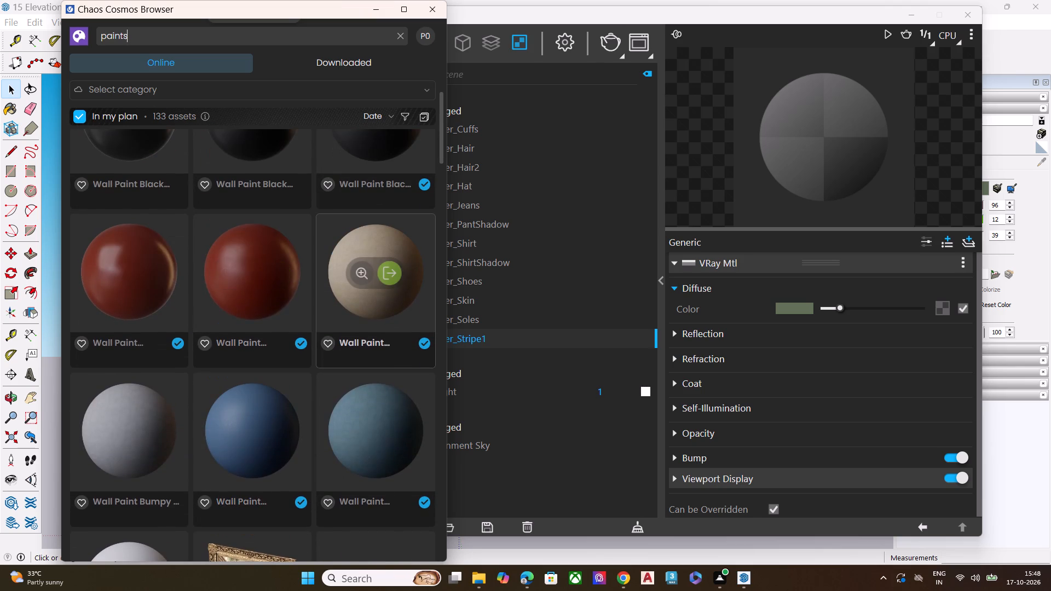
left_click(366, 275)
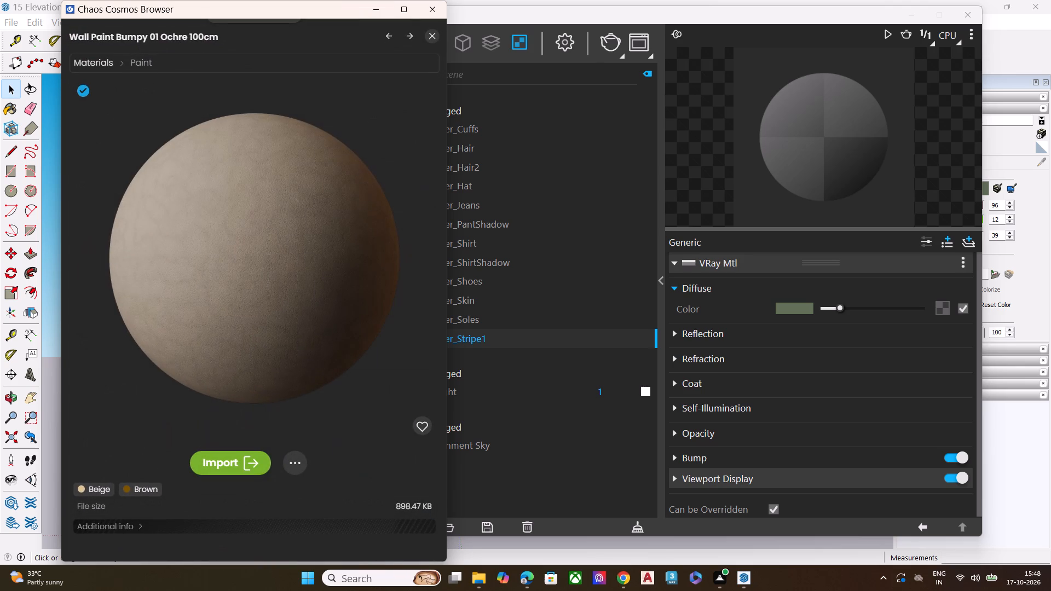
scroll(241, 331, "down", 4)
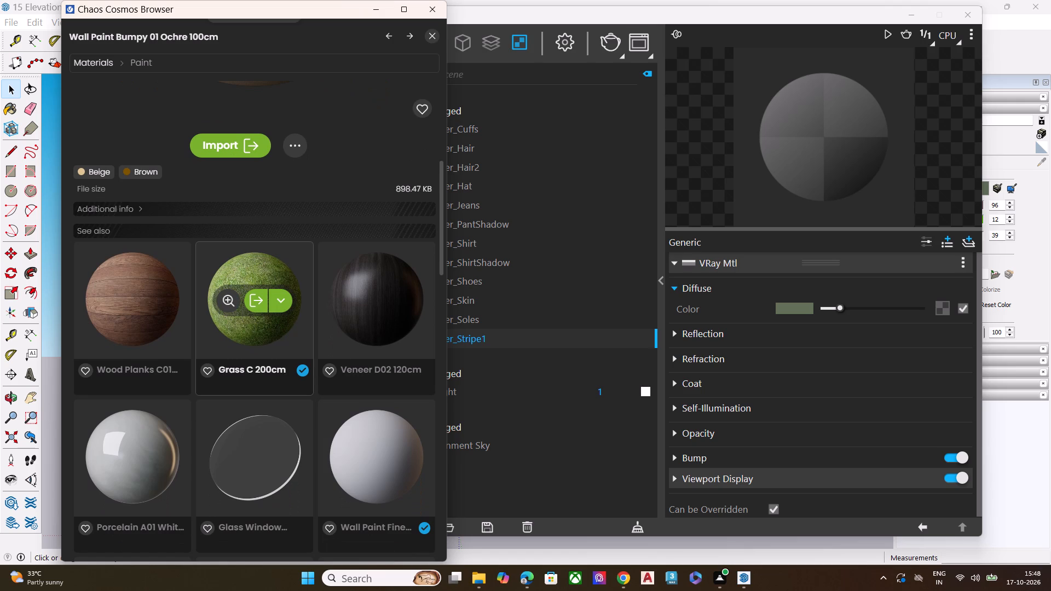
scroll(241, 331, "down", 3)
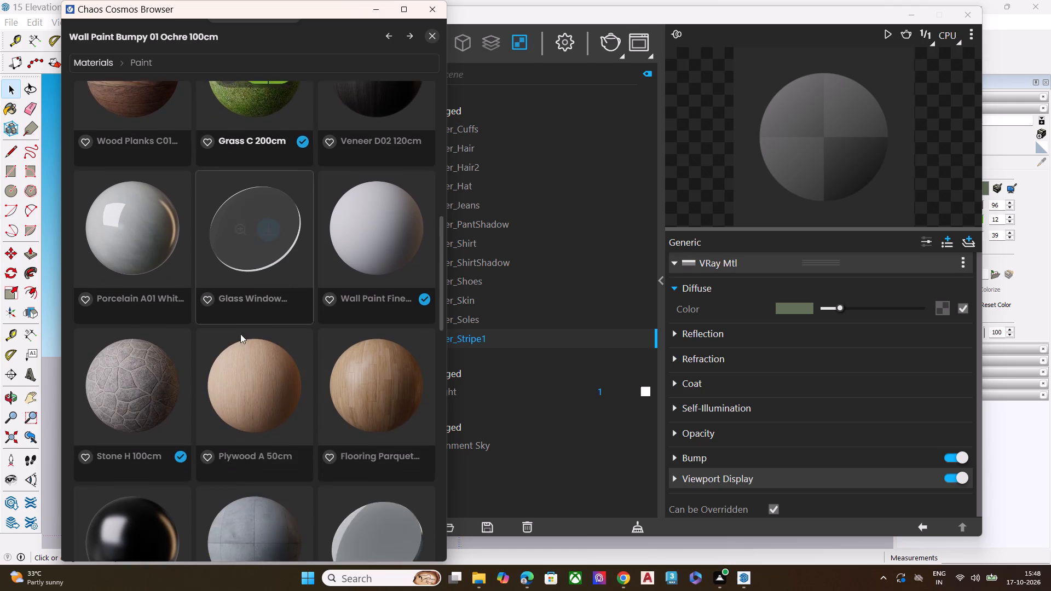
scroll(240, 334, "down", 2)
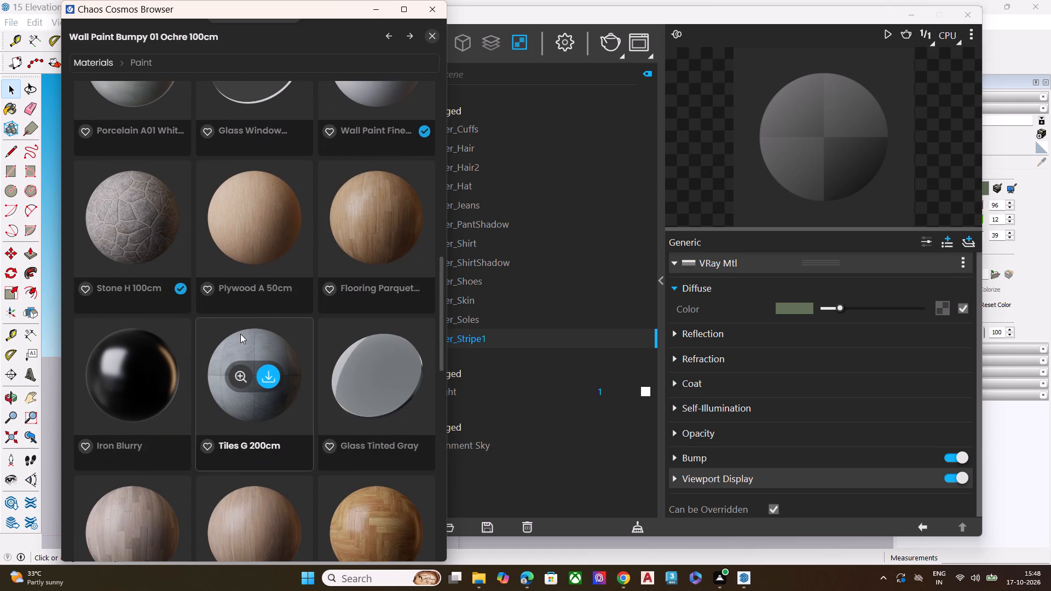
scroll(240, 334, "up", 5)
scroll(240, 334, "down", 1)
scroll(240, 334, "up", 2)
scroll(95, 44, "up", 6)
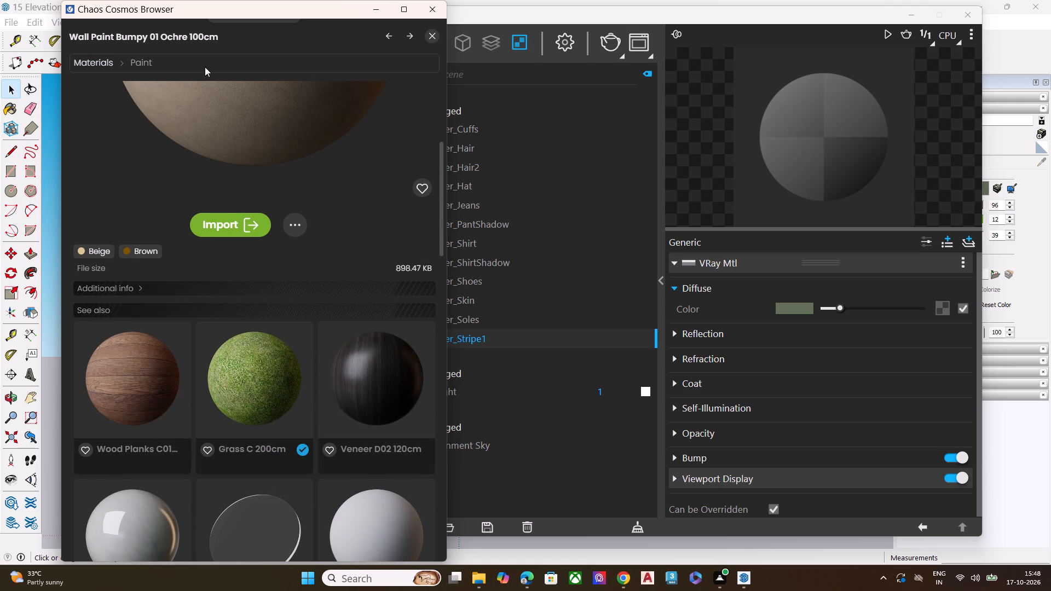
left_click(390, 38)
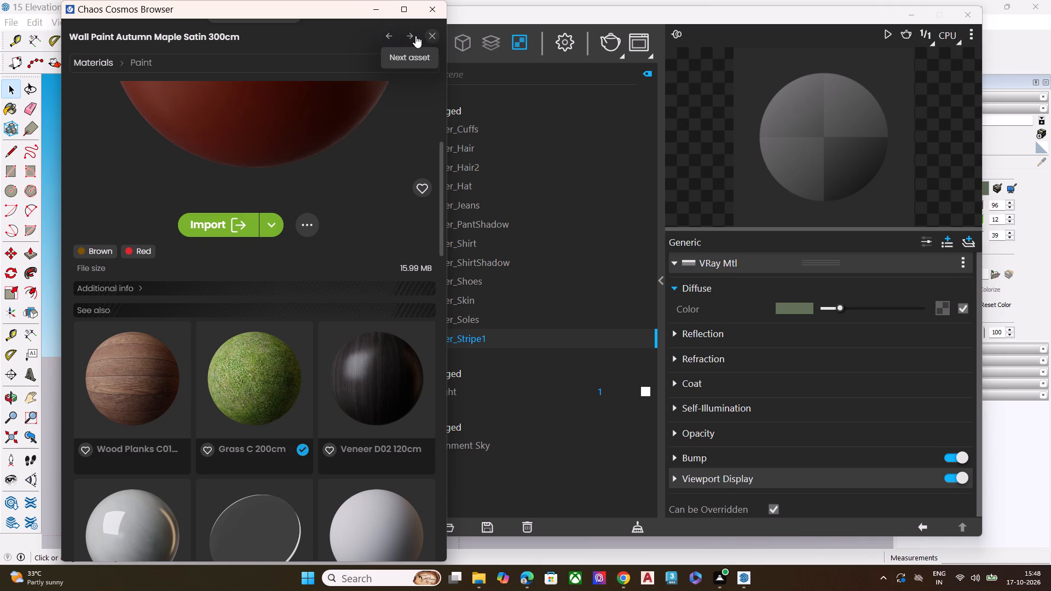
left_click(415, 36)
left_click(427, 35)
Import the Wall Paint Bumpy 01 Green Ochre 100cm material into the scene and close the Asset Editor.
scroll(508, 344, "down", 6)
scroll(294, 359, "down", 5)
scroll(296, 359, "up", 4)
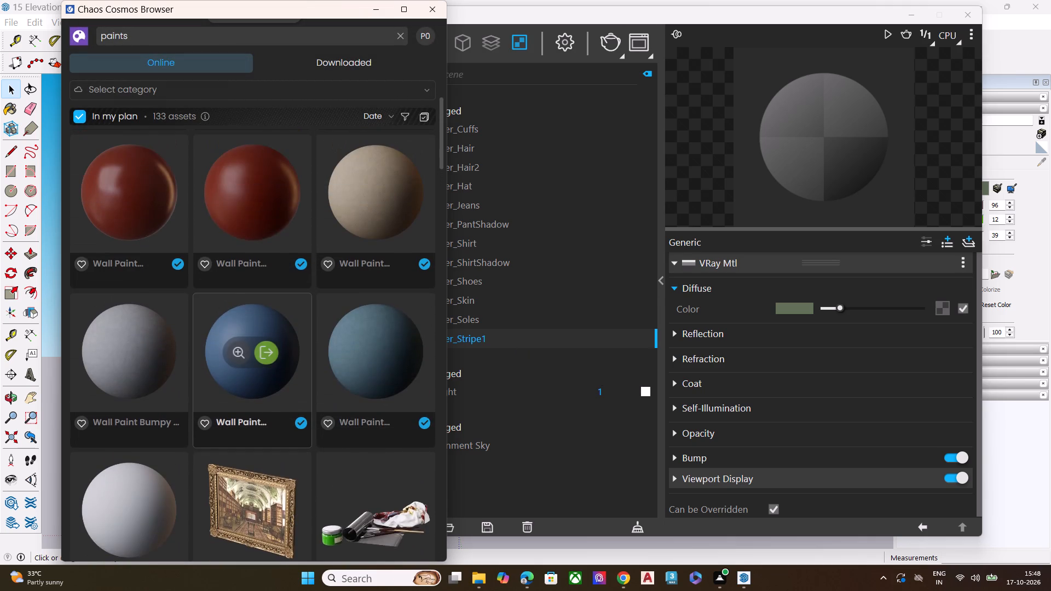
scroll(294, 361, "up", 1)
scroll(294, 361, "down", 3)
scroll(294, 361, "up", 1)
scroll(294, 361, "down", 1)
scroll(294, 361, "up", 3)
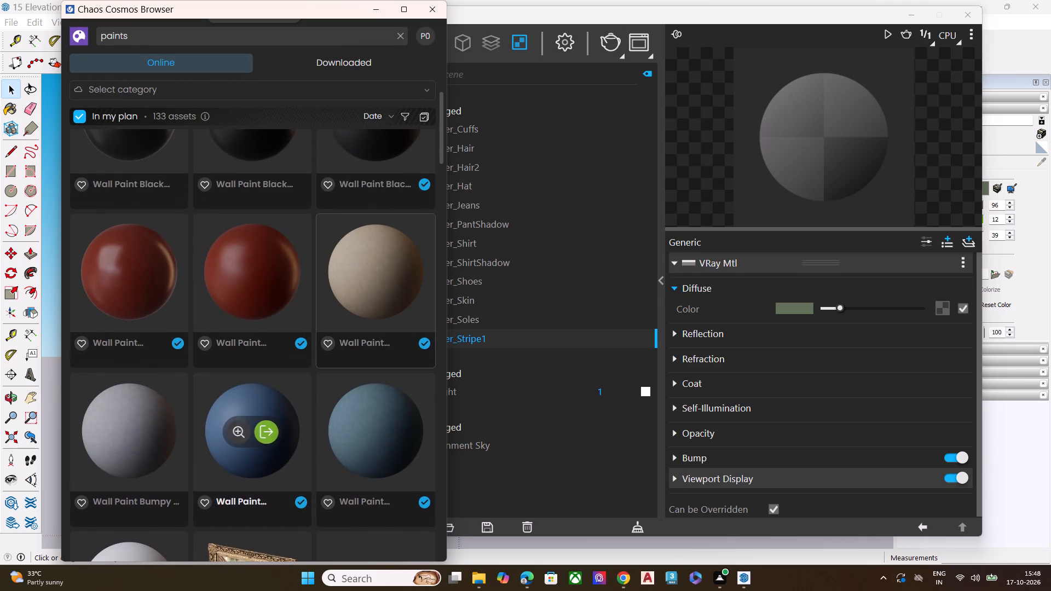
scroll(320, 332, "up", 8)
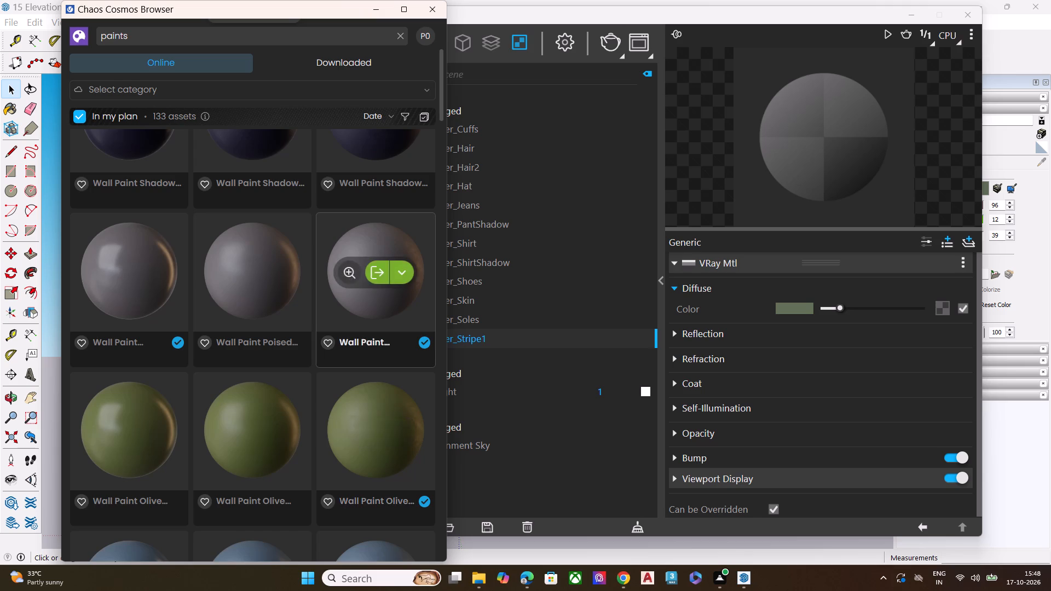
scroll(318, 331, "up", 7)
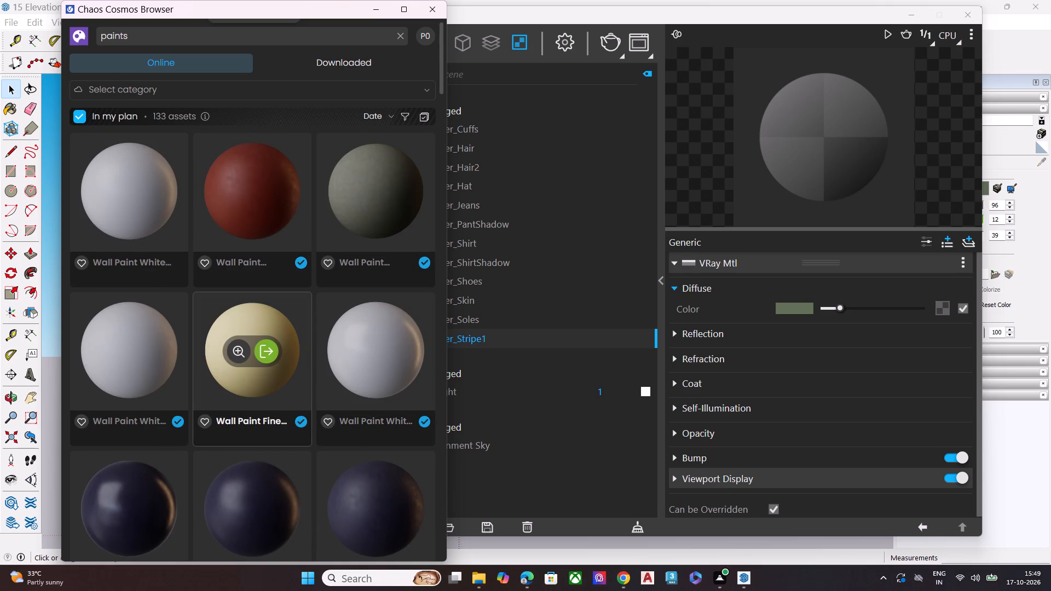
left_click(390, 197)
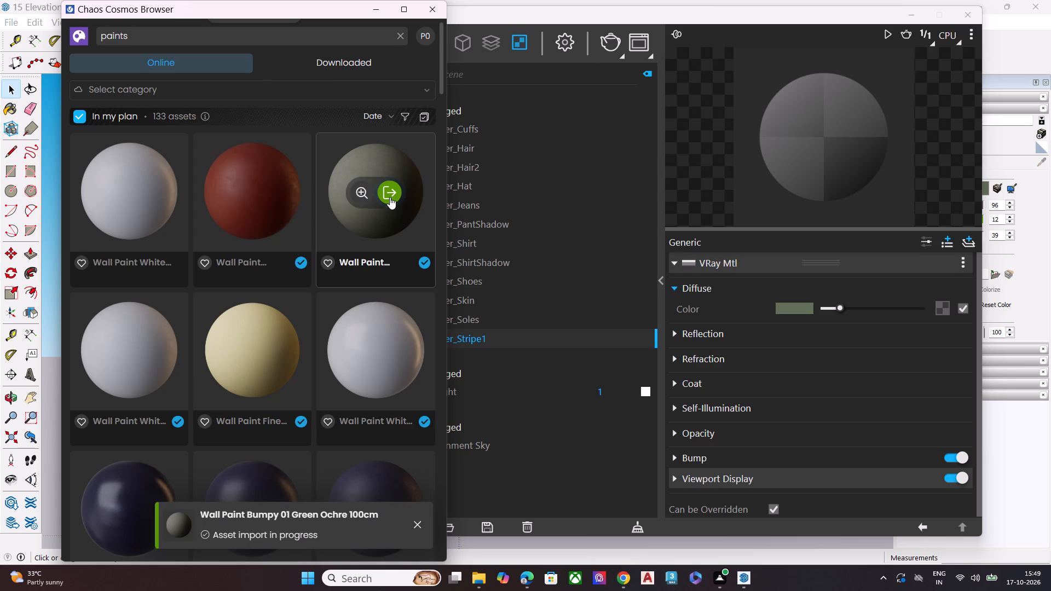
left_click(513, 357)
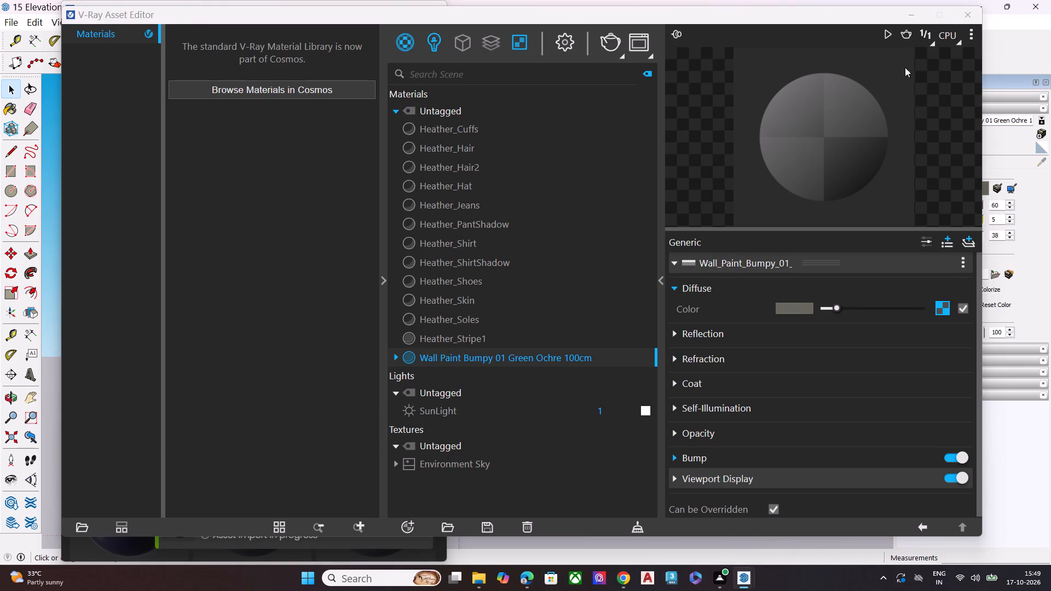
left_click(960, 9)
left_click(923, 134)
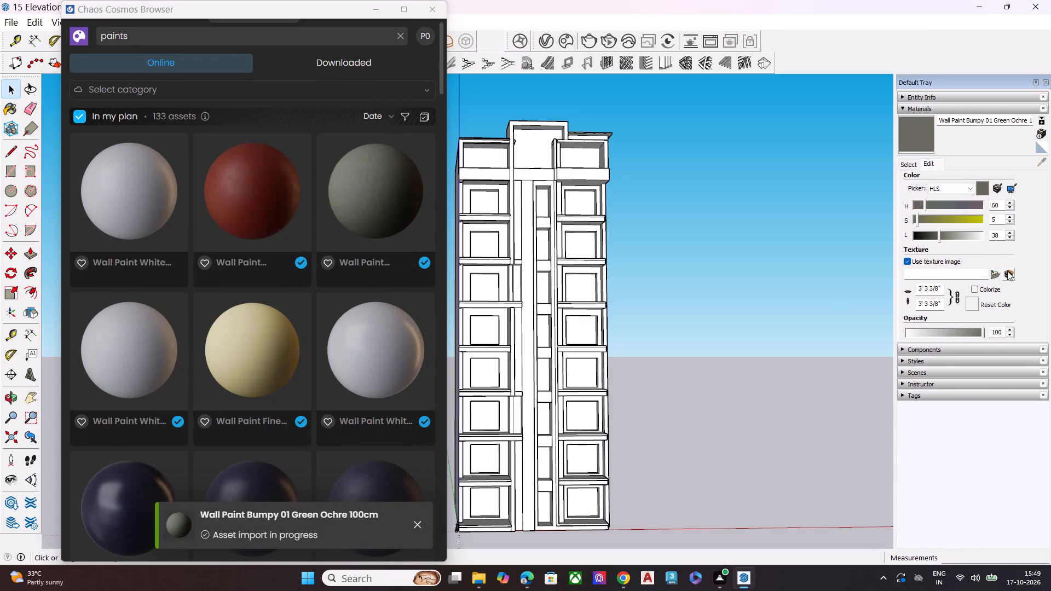
Paint the window wall of the uppermost balcony recess below the parapet band, left stack, with Wall Paint Bumpy 01 Green Ochre.
scroll(1006, 274, "down", 7)
scroll(621, 246, "down", 7)
middle_click_drag(618, 300, 573, 297)
scroll(580, 240, "up", 5)
scroll(586, 235, "down", 1)
scroll(586, 235, "up", 2)
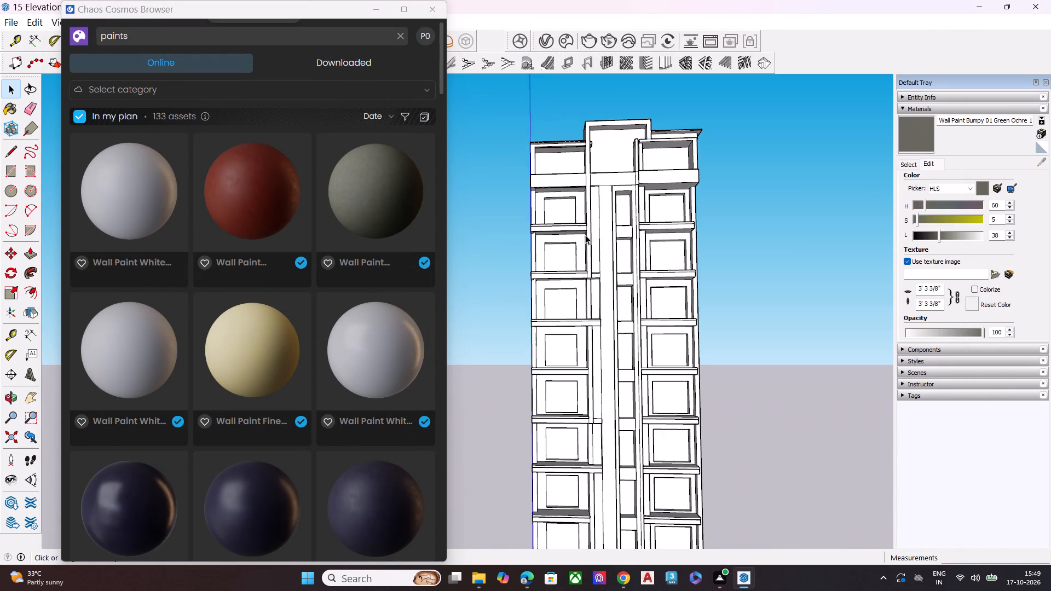
scroll(492, 177, "up", 1)
scroll(492, 177, "down", 1)
scroll(492, 177, "up", 5)
scroll(542, 184, "up", 5)
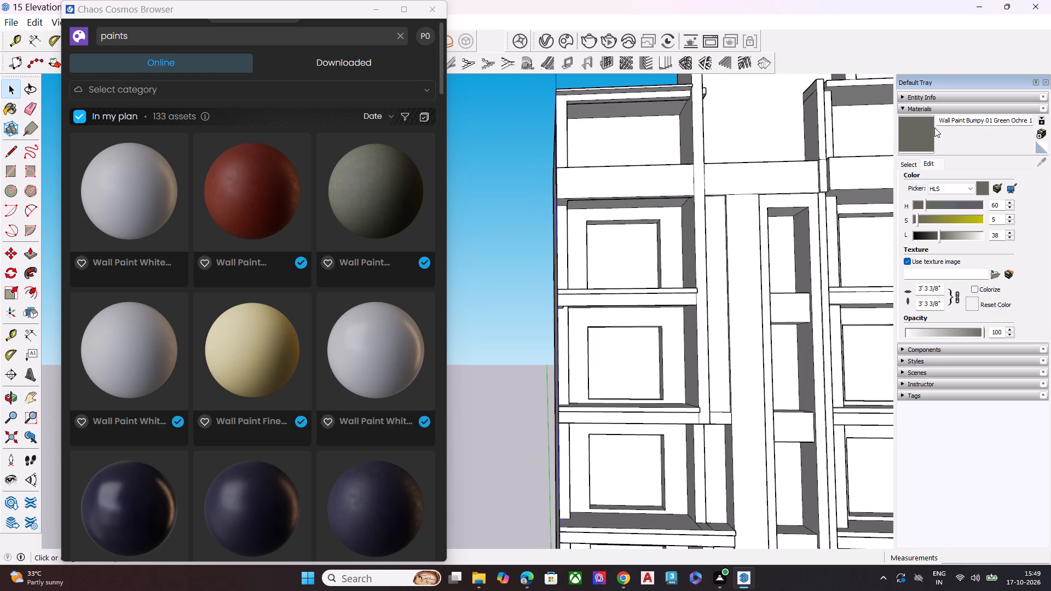
left_click(925, 141)
scroll(557, 201, "down", 5)
scroll(568, 259, "up", 6)
left_click(568, 209)
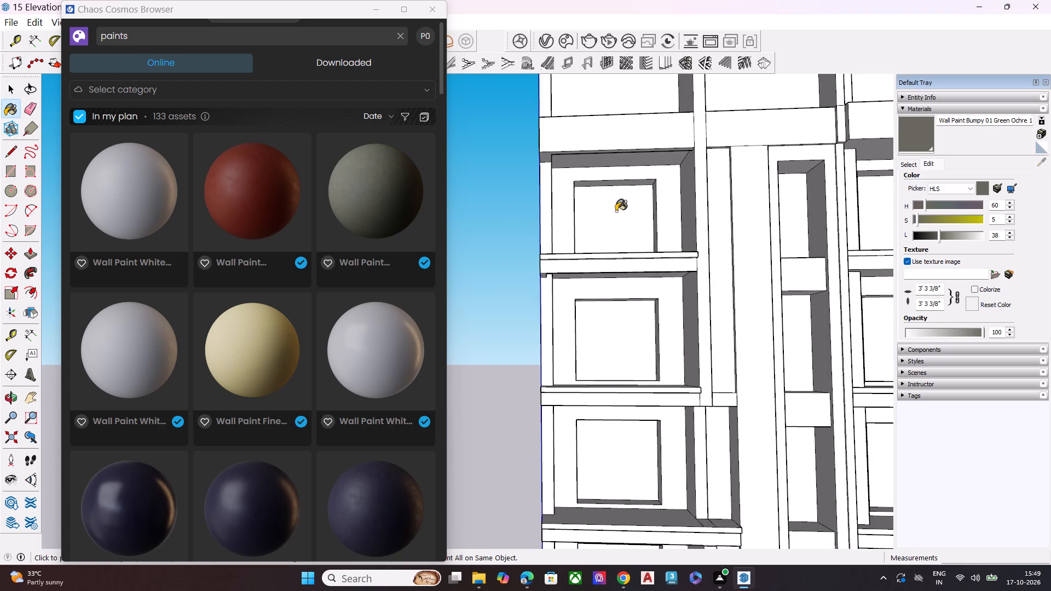
Paint the window wall of the second balcony recess from the top in the left stack with the green ochre paint.
middle_click_drag(619, 212, 573, 221)
scroll(576, 218, "up", 8)
middle_click_drag(592, 207, 546, 189)
scroll(553, 179, "up", 1)
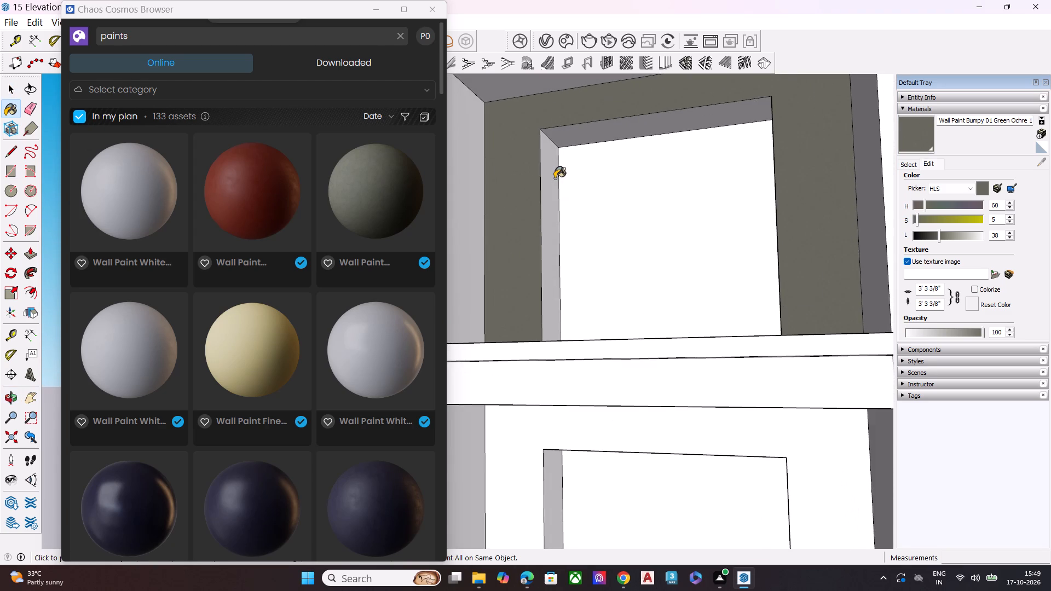
scroll(555, 178, "down", 5)
scroll(559, 179, "up", 3)
scroll(559, 179, "down", 4)
left_click(529, 305)
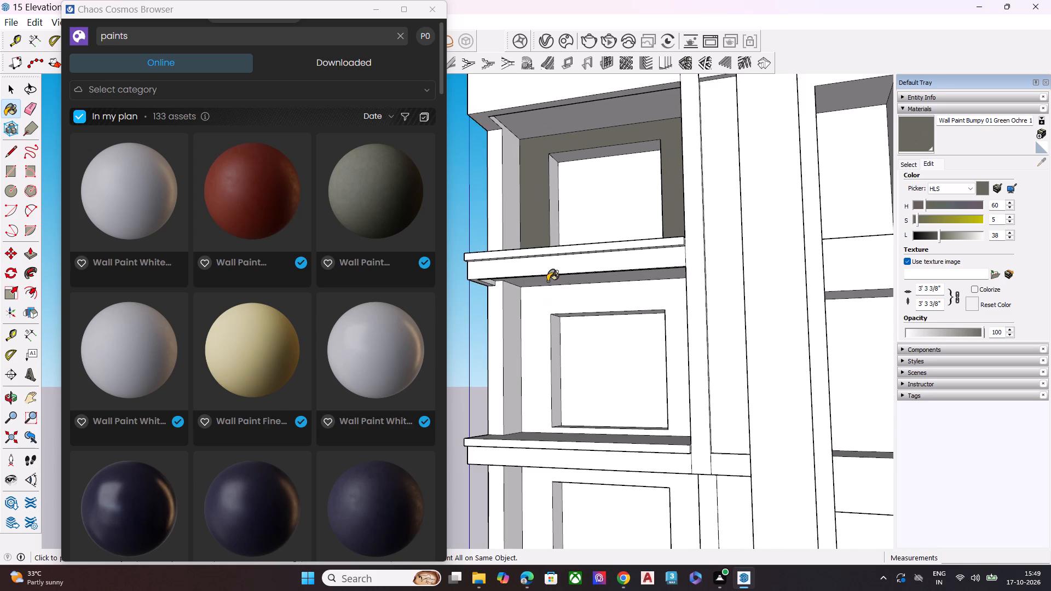
Paint the outer corner pillar and its inner side face in the top two left-stack recesses with the green ochre paint.
scroll(547, 281, "down", 5)
scroll(531, 302, "up", 3)
scroll(513, 306, "down", 1)
scroll(513, 306, "up", 2)
left_click(513, 306)
left_click(525, 306)
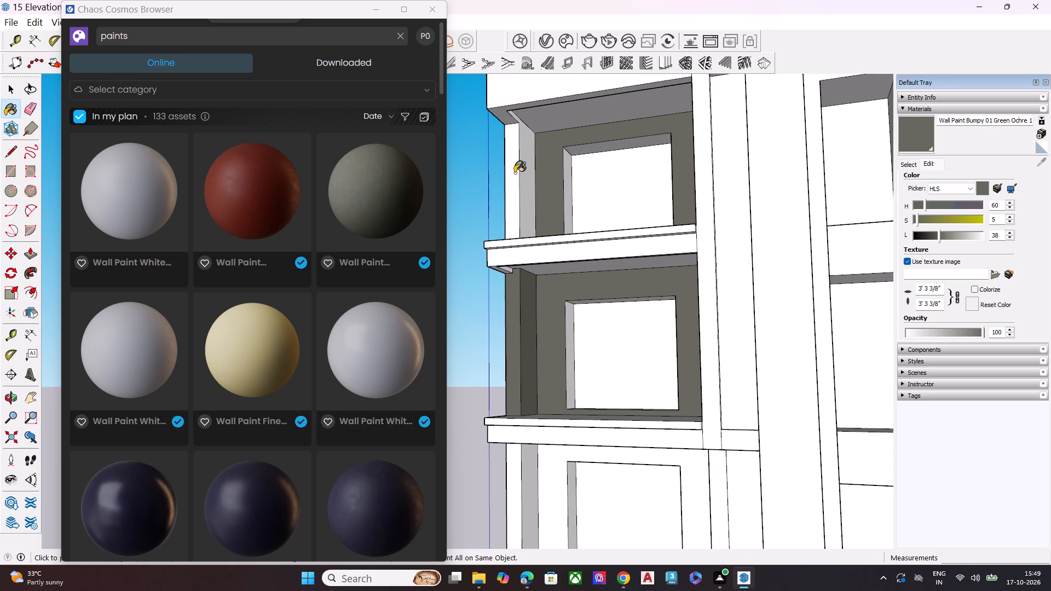
left_click(515, 173)
left_click(528, 171)
Paint the side walls nearest the tower's centre in the top two left-stack recesses with the green ochre paint.
scroll(524, 207, "down", 4)
middle_click_drag(525, 213, 734, 158)
middle_click_drag(562, 205, 654, 179)
scroll(607, 205, "up", 2)
scroll(588, 206, "down", 3)
scroll(586, 206, "up", 5)
middle_click_drag(590, 207, 689, 137)
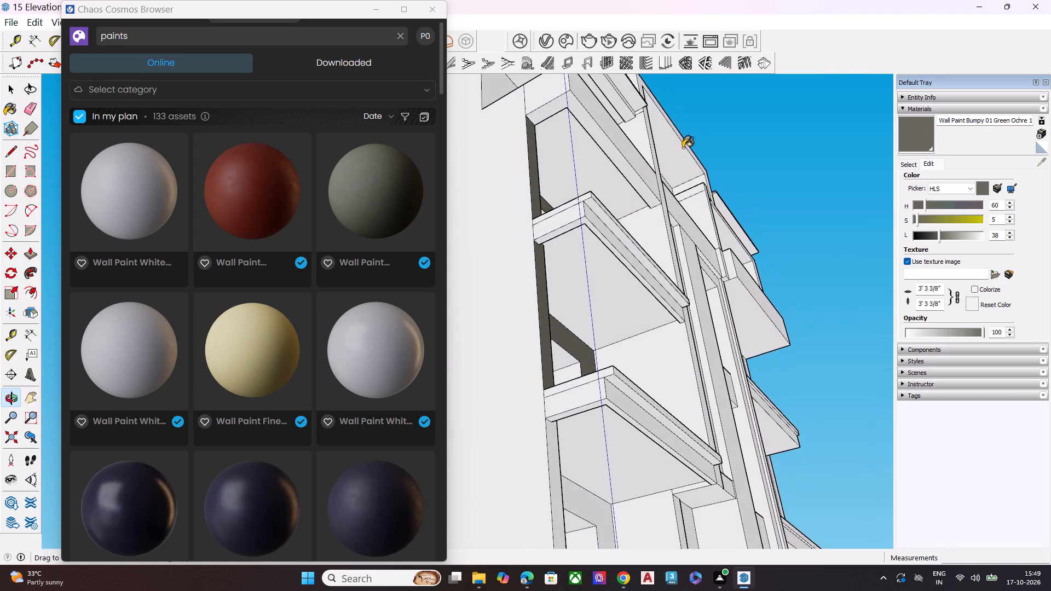
scroll(659, 172, "up", 8)
scroll(630, 190, "down", 1)
scroll(626, 192, "up", 1)
middle_click_drag(605, 204, 760, 293)
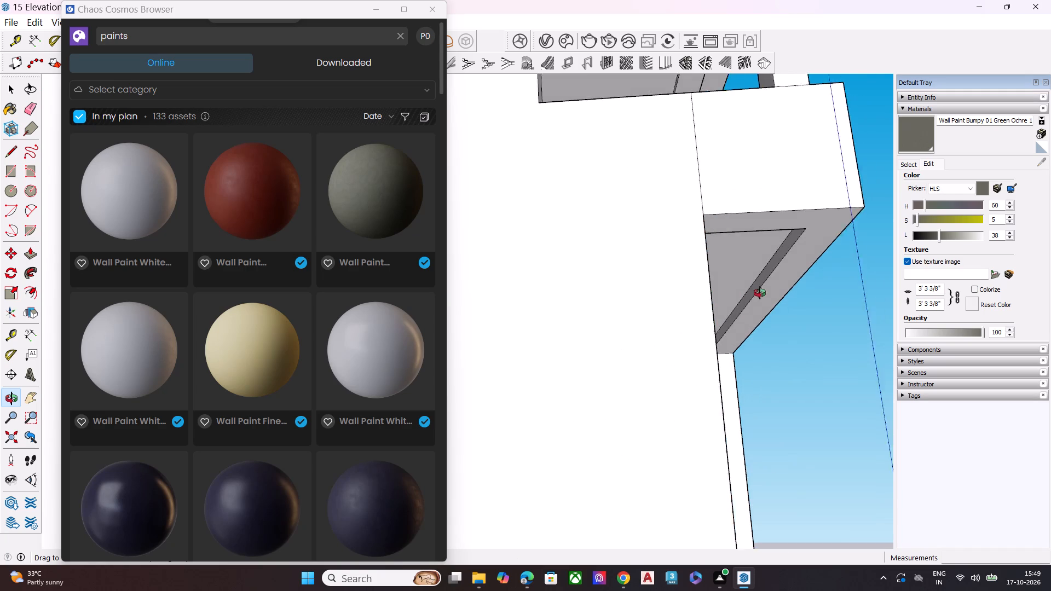
middle_click_drag(760, 293, 649, 307)
scroll(646, 228, "down", 16)
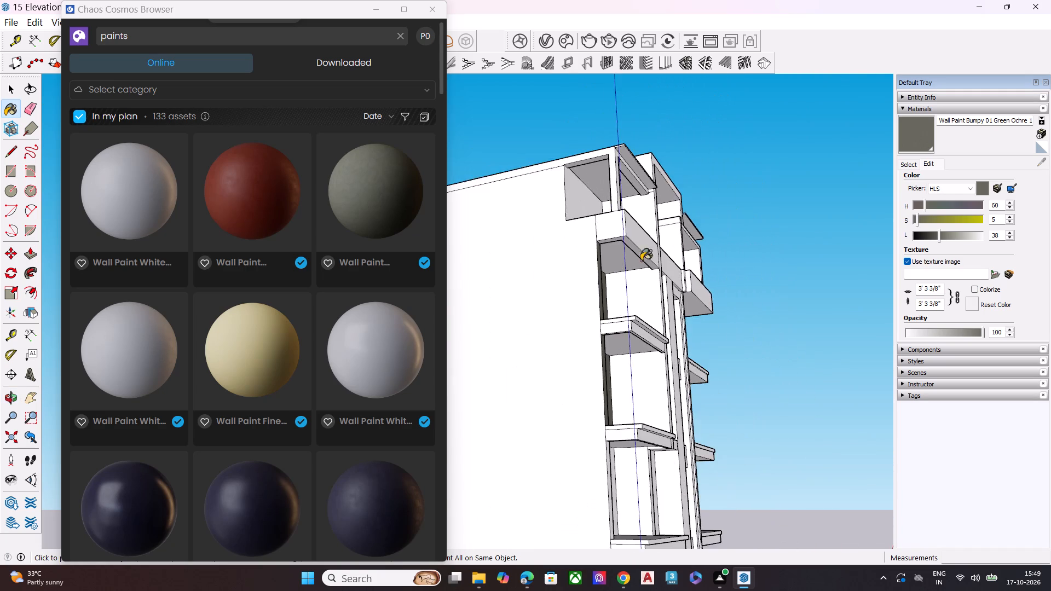
middle_click_drag(641, 282, 514, 351)
middle_click_drag(559, 341, 573, 324)
left_click(608, 304)
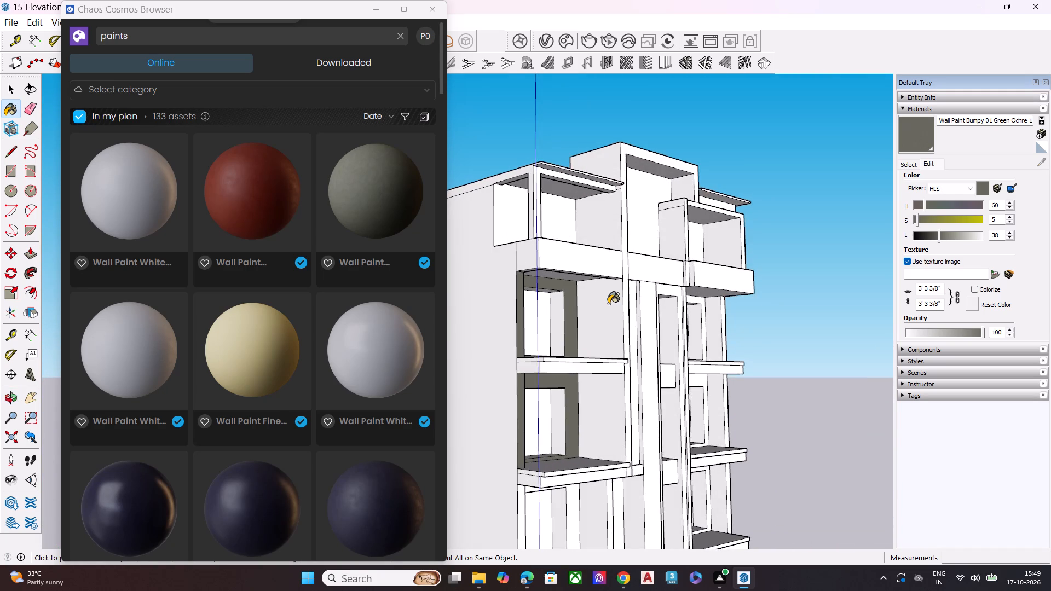
scroll(605, 303, "down", 1)
scroll(605, 303, "up", 1)
scroll(605, 303, "down", 4)
scroll(590, 404, "up", 3)
left_click(598, 388)
Paint the outer pillar, its inner side face and the window wall of the third left-stack recess with the green ochre paint.
scroll(603, 277, "down", 3)
scroll(606, 276, "up", 1)
scroll(607, 276, "down", 4)
scroll(594, 383, "up", 1)
scroll(594, 383, "down", 1)
scroll(594, 383, "up", 6)
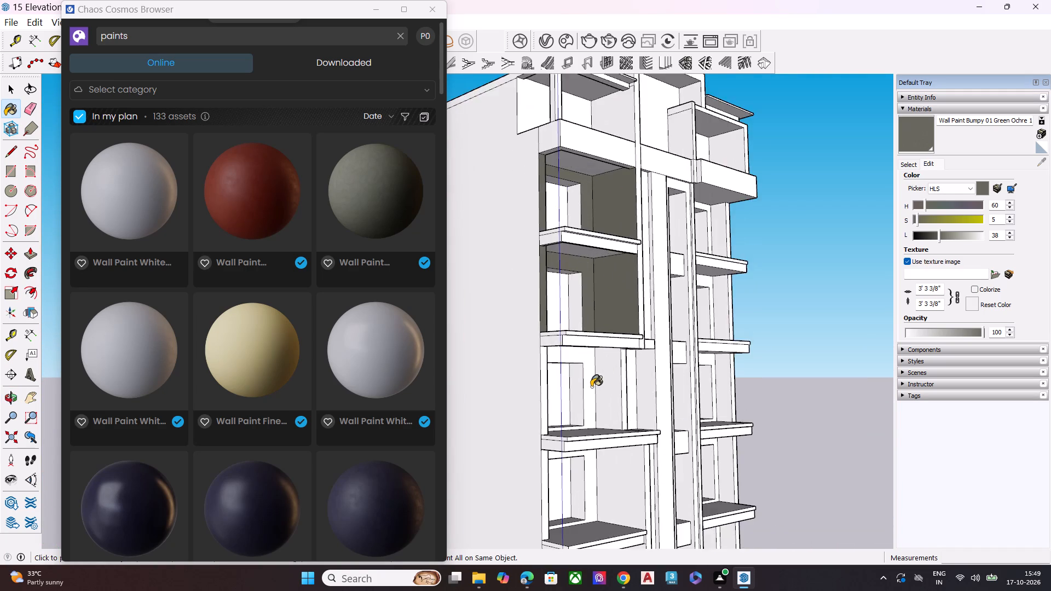
middle_click_drag(595, 385, 465, 382)
scroll(640, 259, "down", 6)
scroll(554, 356, "up", 5)
scroll(531, 310, "up", 3)
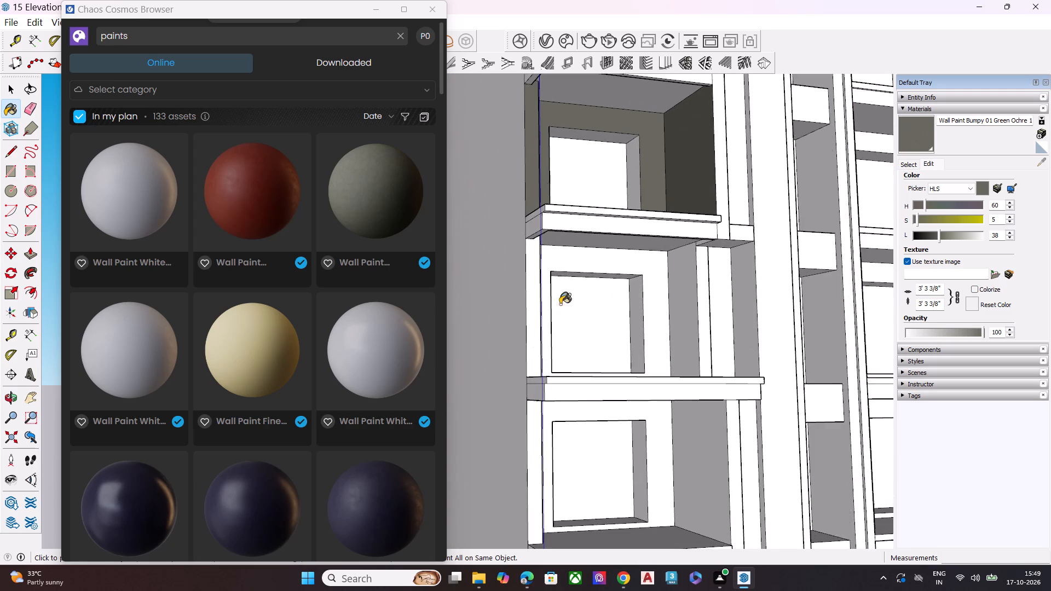
scroll(560, 304, "up", 2)
scroll(690, 291, "down", 12)
middle_click_drag(731, 323, 578, 325)
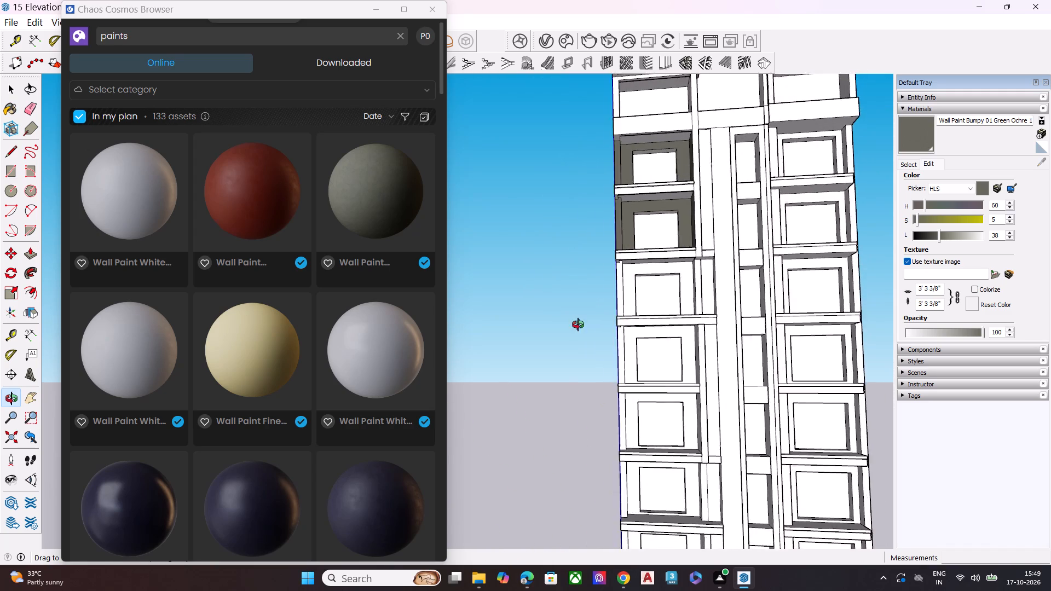
middle_click_drag(578, 325, 469, 325)
scroll(505, 260, "up", 7)
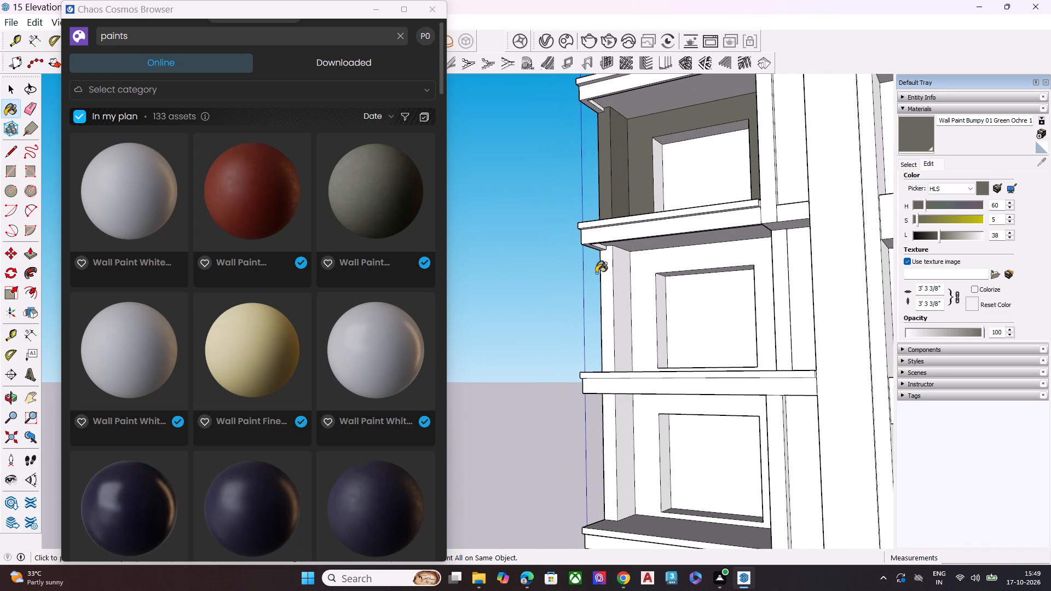
left_click(602, 274)
left_click(617, 274)
left_click(648, 268)
Paint the third left-stack recess's side wall nearest the tower's centre with the green ochre paint.
middle_click_drag(666, 263, 779, 257)
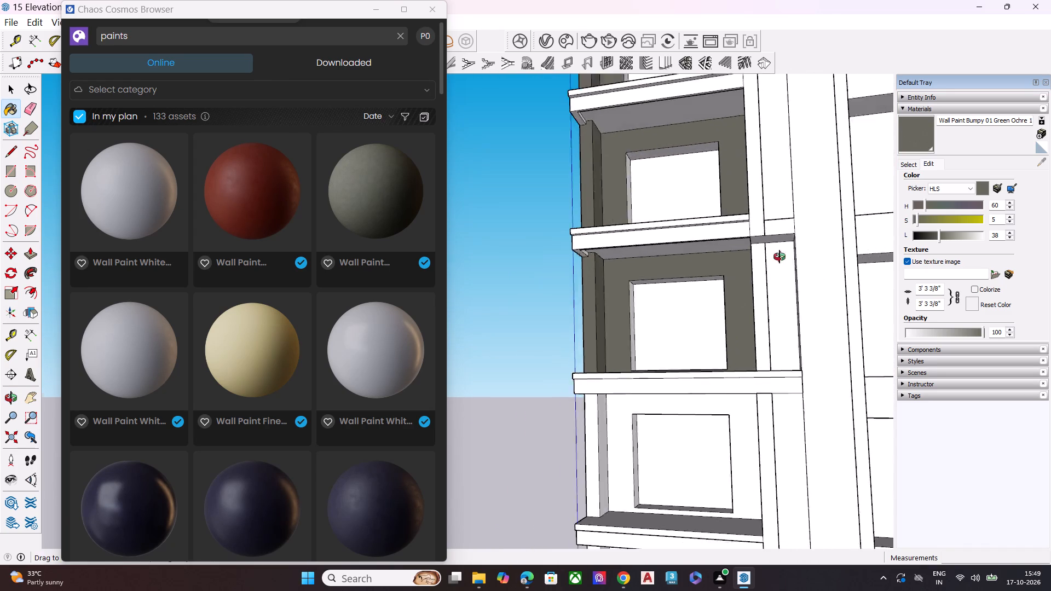
middle_click_drag(779, 257, 817, 257)
middle_click_drag(729, 285, 818, 266)
scroll(721, 283, "up", 4)
left_click(682, 301)
Paint the fourth left-stack recess's central side wall, window wall, outer pillar and pillar side face with the green ochre paint.
scroll(673, 266, "down", 4)
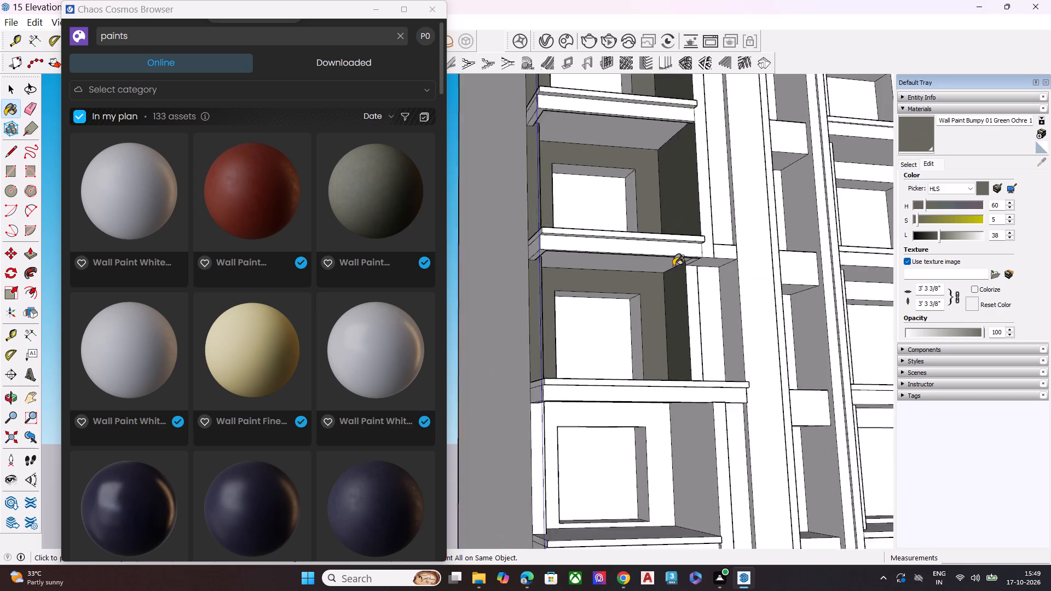
scroll(673, 266, "down", 3)
scroll(667, 350, "up", 7)
left_click(688, 382)
left_click(659, 392)
scroll(709, 358, "down", 7)
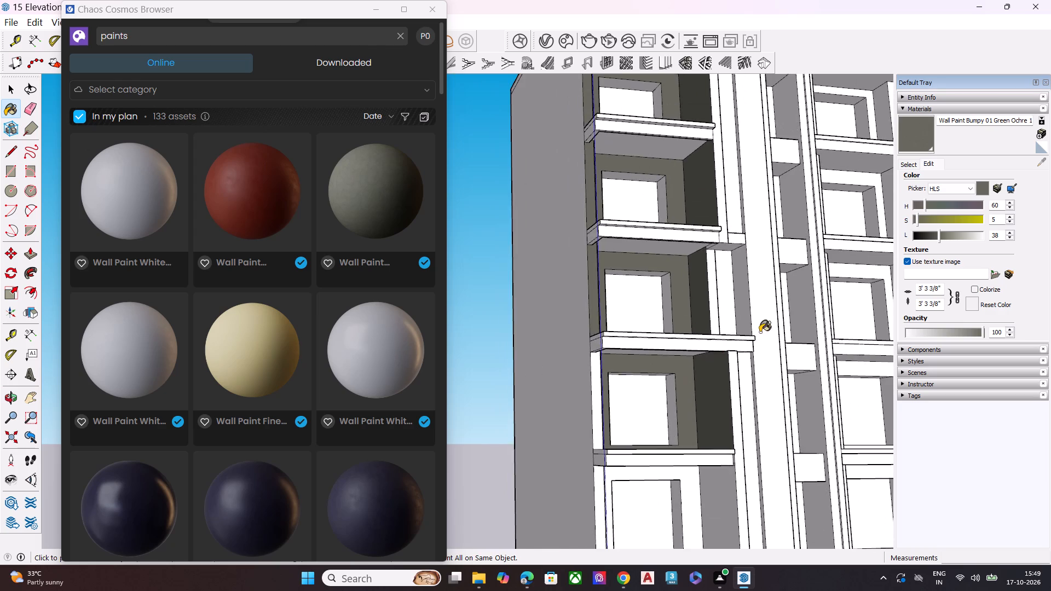
scroll(759, 311, "down", 8)
middle_click_drag(744, 393, 467, 407)
scroll(530, 335, "up", 5)
scroll(546, 325, "down", 1)
scroll(546, 325, "up", 2)
left_click(541, 360)
left_click(562, 362)
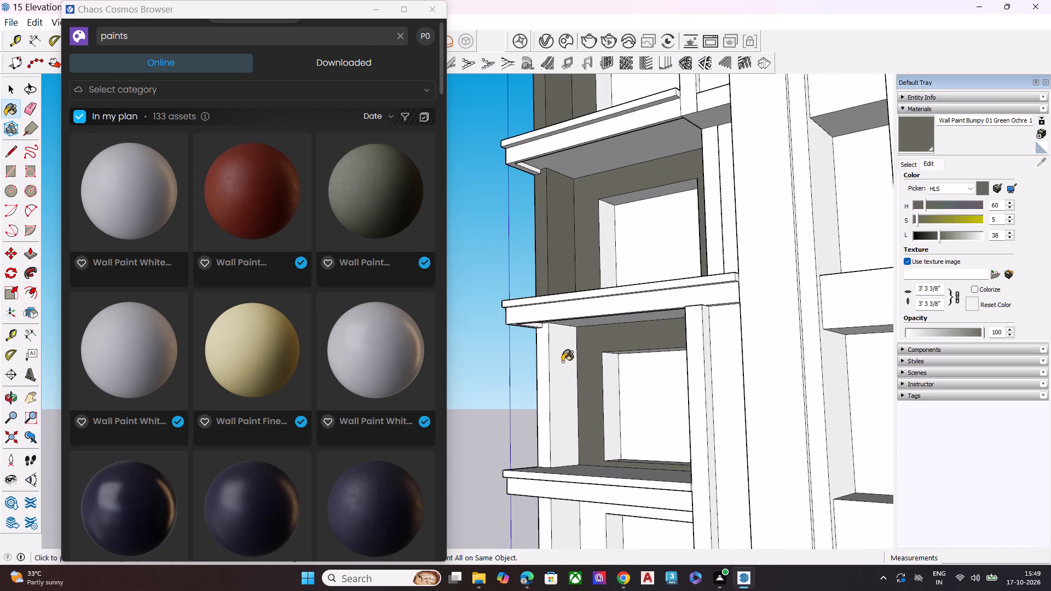
Paint the fifth left-stack recess's outer pillar, pillar side face, window wall and central side wall with the green ochre paint.
scroll(611, 310, "down", 2)
scroll(615, 305, "up", 1)
scroll(615, 304, "down", 2)
scroll(623, 298, "up", 1)
scroll(625, 297, "down", 4)
scroll(589, 441, "up", 5)
left_click(564, 452)
left_click(578, 450)
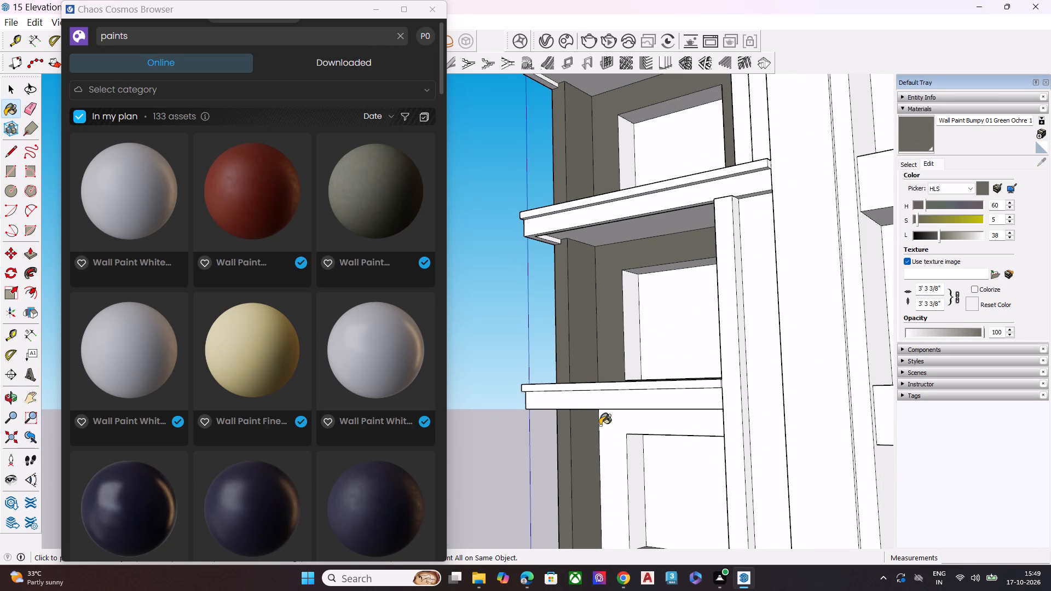
left_click(609, 431)
middle_click_drag(607, 409, 875, 368)
left_click(667, 456)
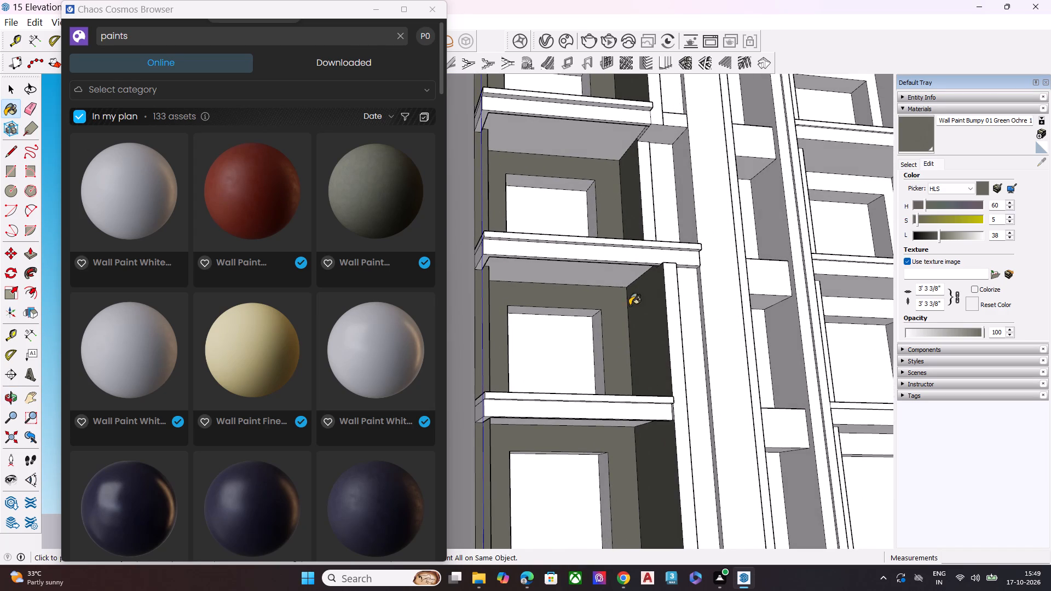
Paint the sixth left-stack recess's outer pillar, pillar side face, window wall and central side wall with the green ochre paint.
scroll(627, 299, "up", 1)
scroll(627, 299, "down", 4)
scroll(627, 299, "up", 1)
scroll(627, 299, "down", 9)
scroll(571, 249, "down", 7)
scroll(542, 501, "up", 6)
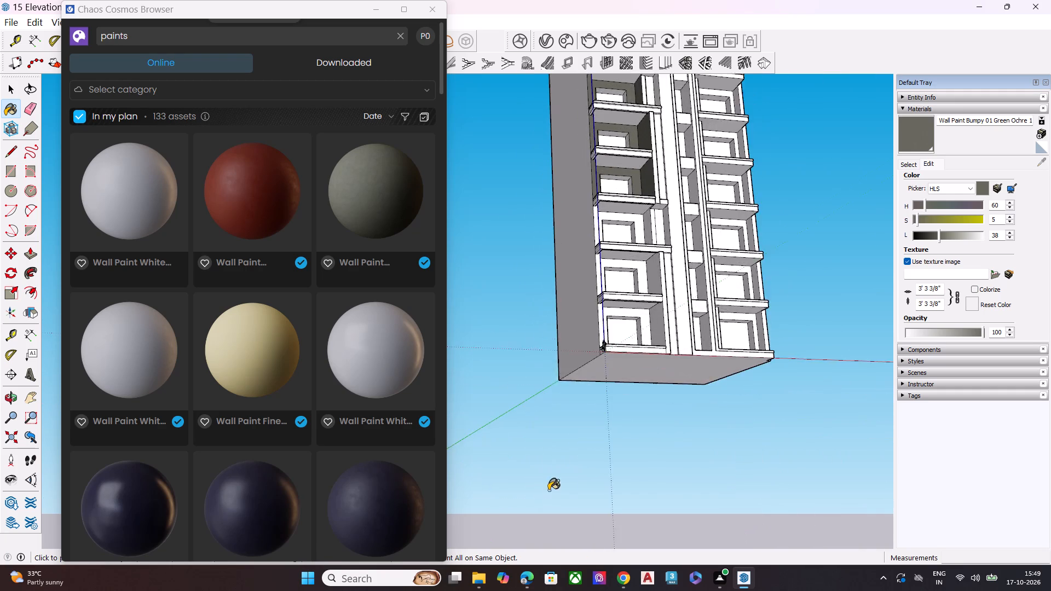
scroll(548, 490, "up", 1)
middle_click_drag(662, 305, 515, 335)
scroll(503, 340, "up", 1)
scroll(550, 407, "down", 2)
scroll(550, 218, "up", 2)
scroll(550, 218, "down", 2)
scroll(550, 218, "up", 3)
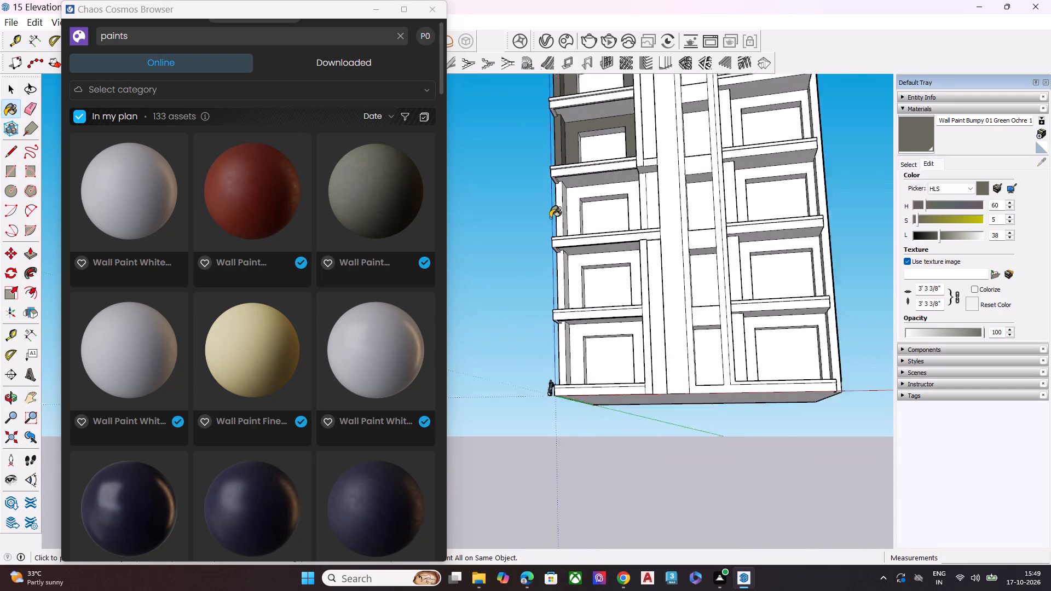
scroll(550, 218, "up", 2)
left_click(562, 203)
left_click(571, 200)
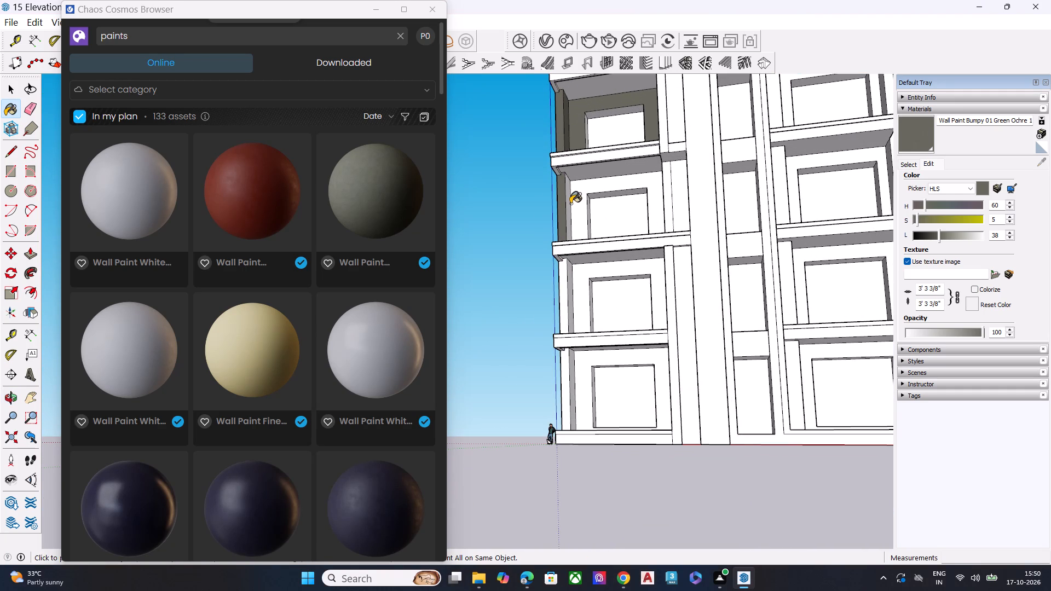
left_click(569, 206)
left_click(578, 205)
middle_click_drag(652, 195, 789, 196)
scroll(622, 203, "up", 1)
scroll(622, 203, "down", 1)
scroll(622, 203, "up", 2)
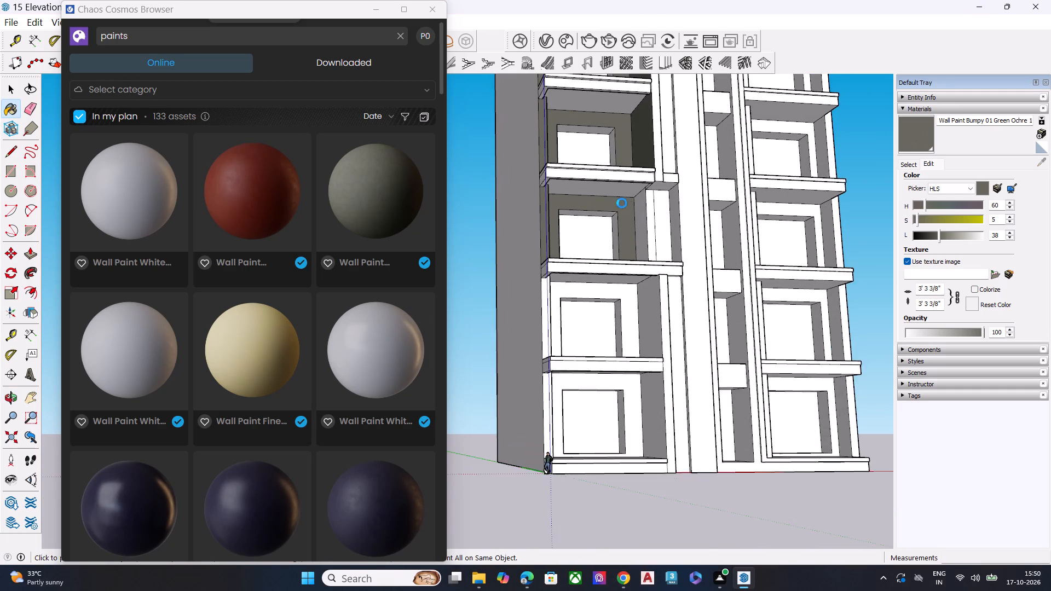
scroll(622, 203, "up", 1)
left_click(650, 217)
Paint the seventh left-stack recess's window wall and central side wall with the green ochre paint.
scroll(638, 229, "down", 7)
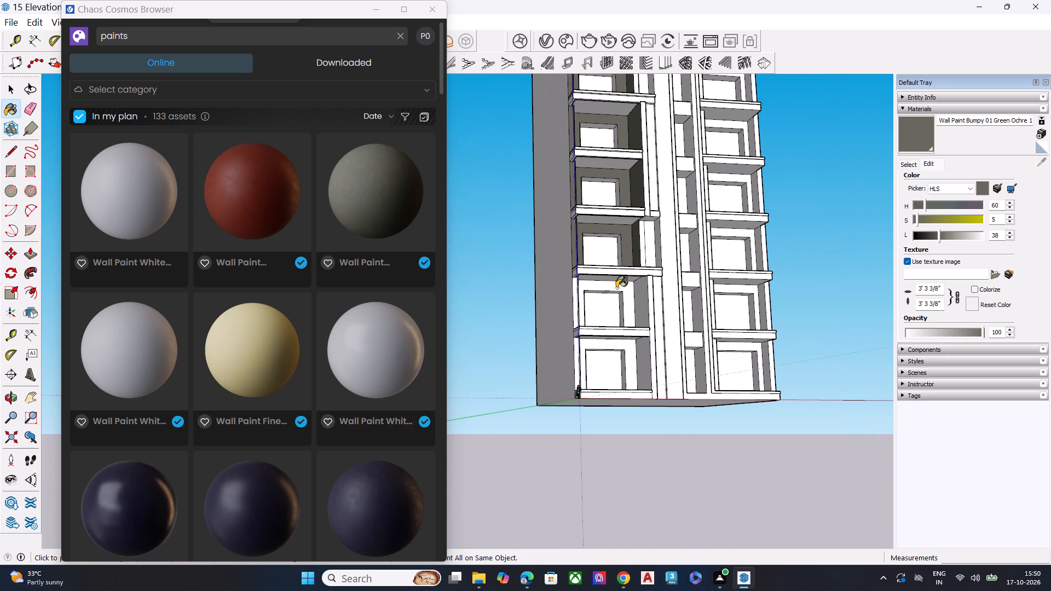
scroll(585, 314, "up", 1)
scroll(585, 314, "down", 1)
scroll(585, 314, "up", 1)
scroll(585, 314, "down", 1)
scroll(585, 315, "up", 1)
scroll(585, 315, "down", 1)
scroll(580, 319, "up", 3)
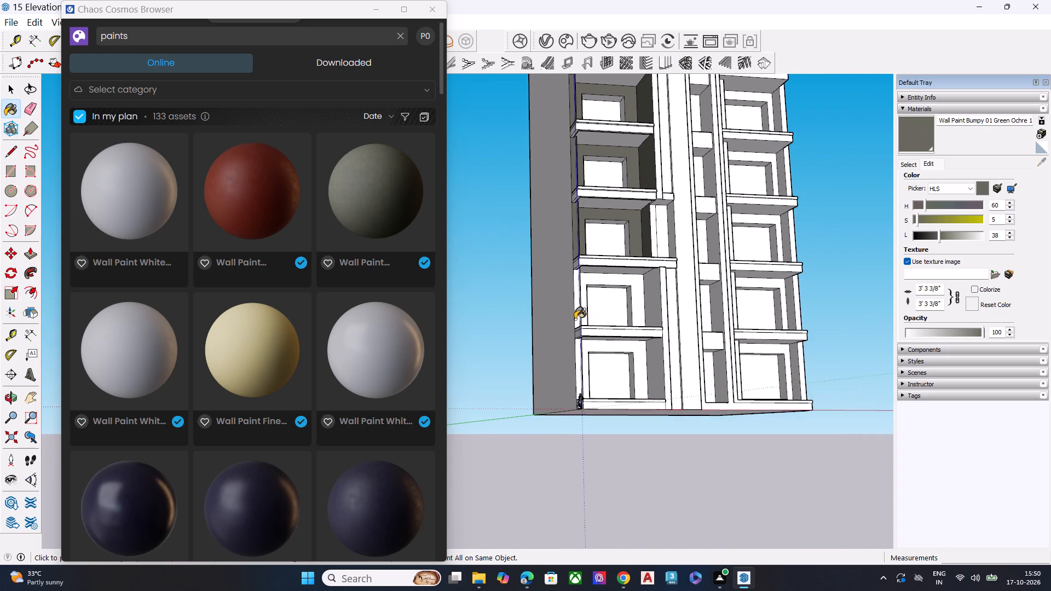
scroll(576, 315, "up", 8)
left_click(694, 257)
left_click(709, 281)
left_click(734, 281)
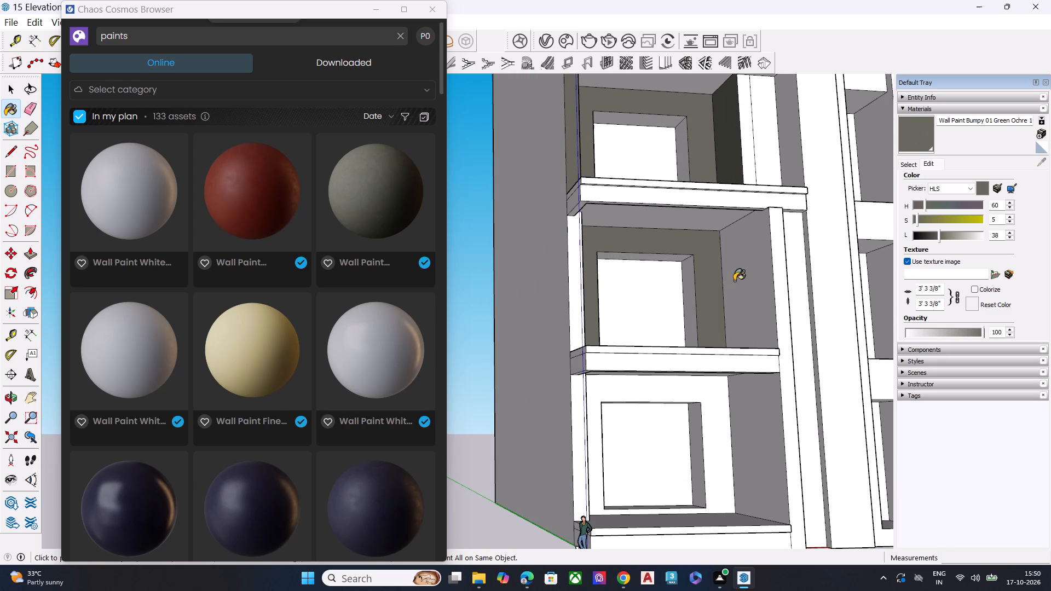
Paint the seventh left-stack recess's outer pillar and its inner side face with the green ochre paint.
middle_click_drag(743, 279, 550, 303)
scroll(551, 302, "up", 1)
scroll(689, 274, "down", 8)
scroll(539, 290, "up", 3)
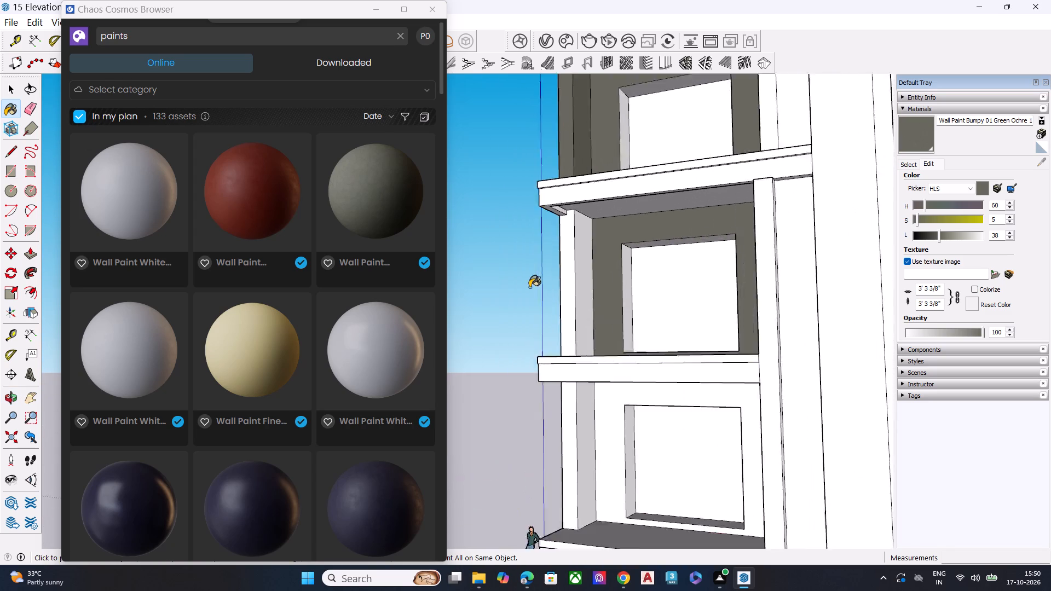
scroll(529, 287, "up", 3)
left_click(576, 276)
left_click(602, 270)
Paint the bottom left-stack recess's outer pillar, pillar side face, window wall and central side wall with the green ochre paint.
scroll(594, 276, "down", 5)
scroll(597, 373, "up", 4)
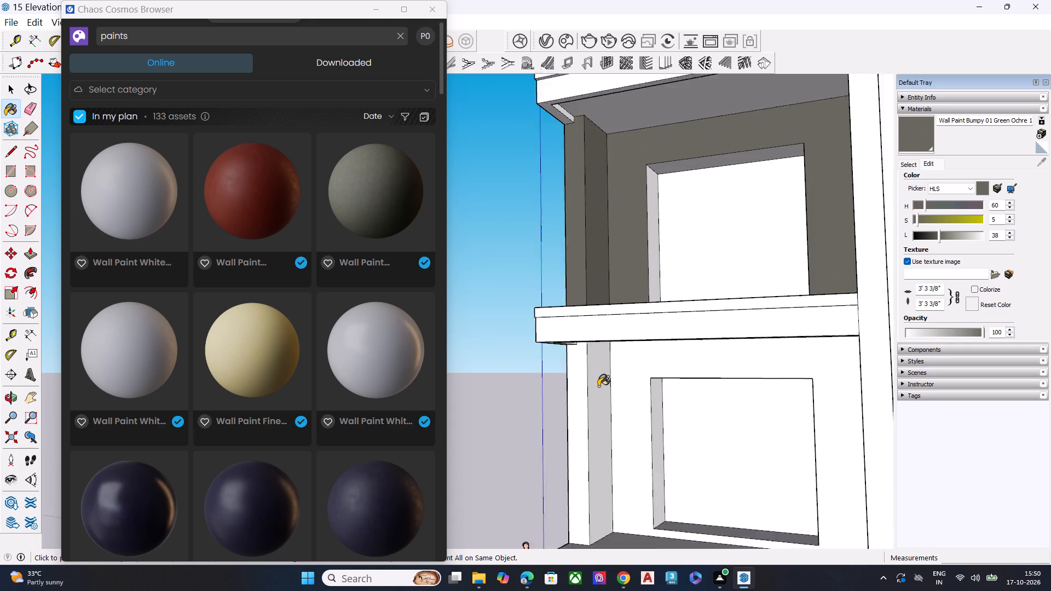
scroll(598, 386, "up", 3)
left_click(577, 399)
left_click(588, 394)
scroll(630, 378, "up", 1)
left_click(630, 378)
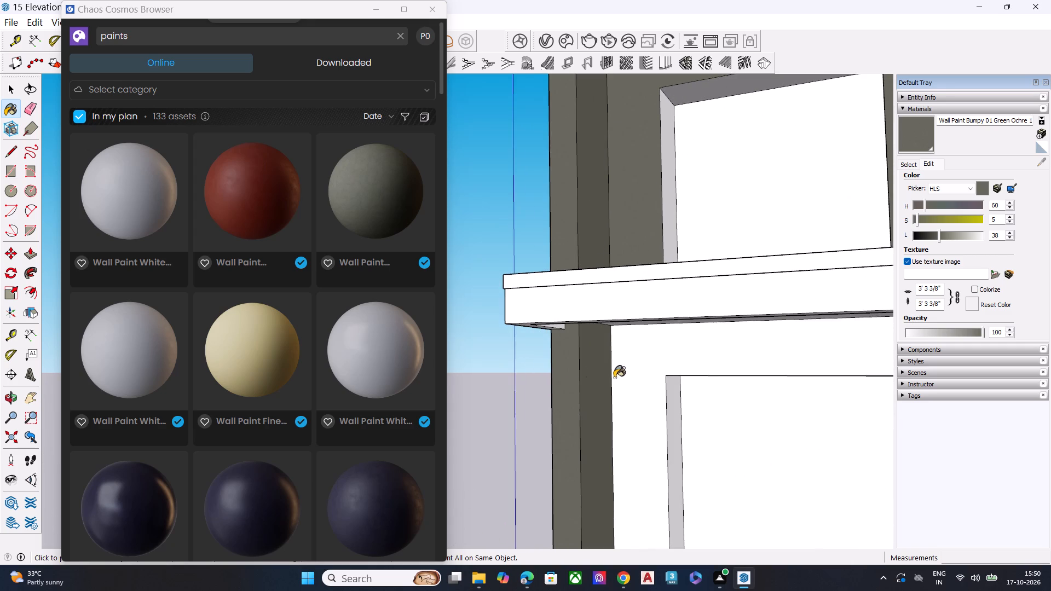
scroll(584, 342, "down", 6)
middle_click_drag(574, 356, 814, 351)
scroll(677, 413, "up", 1)
left_click(674, 414)
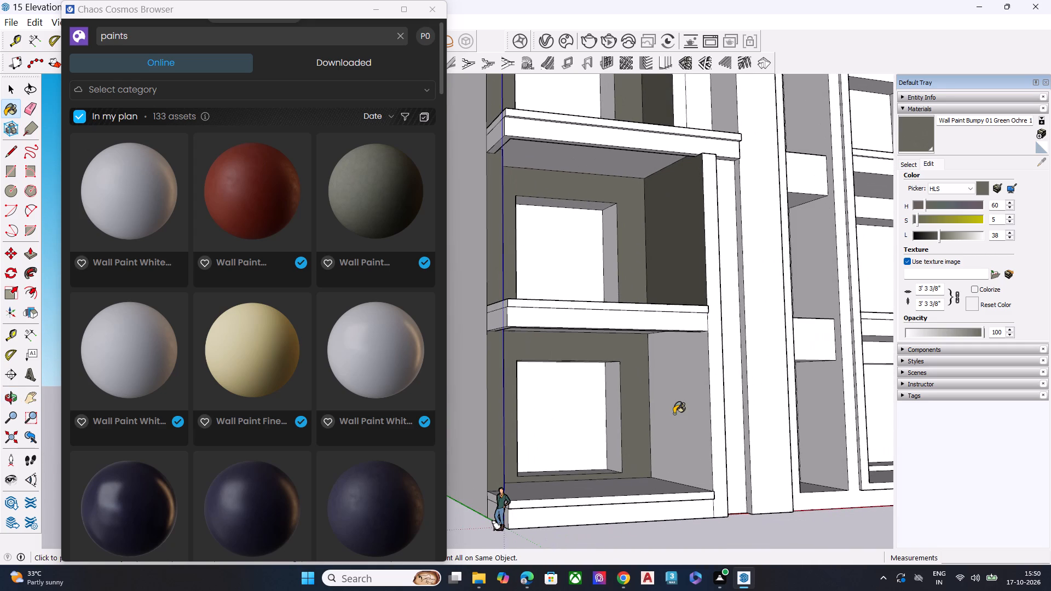
Paint the top right-stack recess's window wall, the outer pillar and its inner side face with the green ochre paint.
scroll(662, 389, "down", 8)
scroll(675, 389, "up", 2)
scroll(675, 389, "down", 4)
scroll(673, 392, "up", 1)
scroll(672, 393, "down", 6)
middle_click_drag(685, 396, 556, 396)
scroll(632, 325, "down", 3)
scroll(633, 339, "up", 1)
scroll(633, 345, "down", 3)
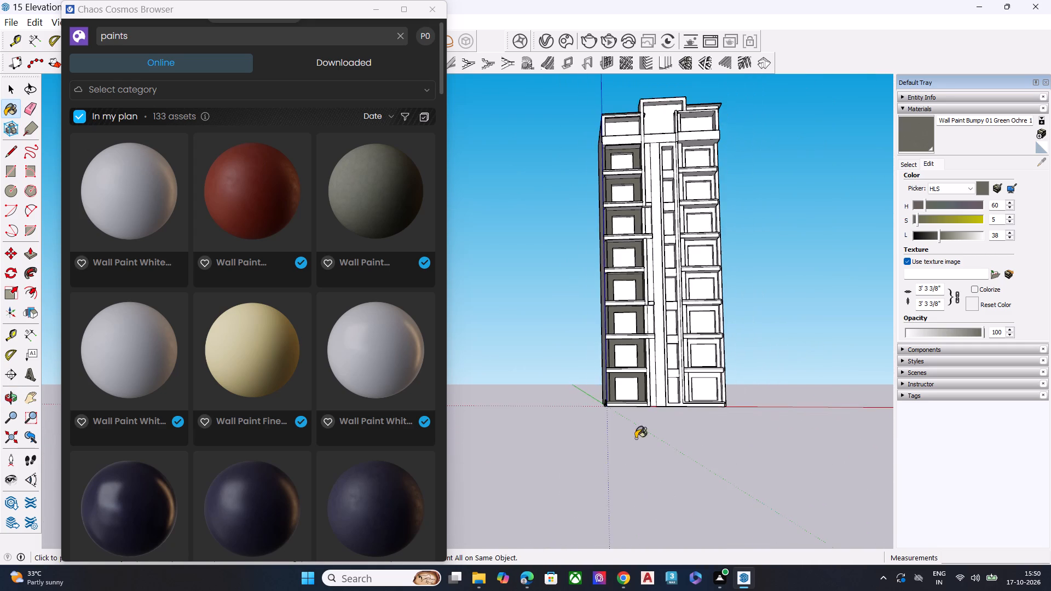
scroll(698, 135, "up", 7)
scroll(689, 191, "up", 4)
scroll(680, 193, "down", 1)
scroll(680, 193, "up", 3)
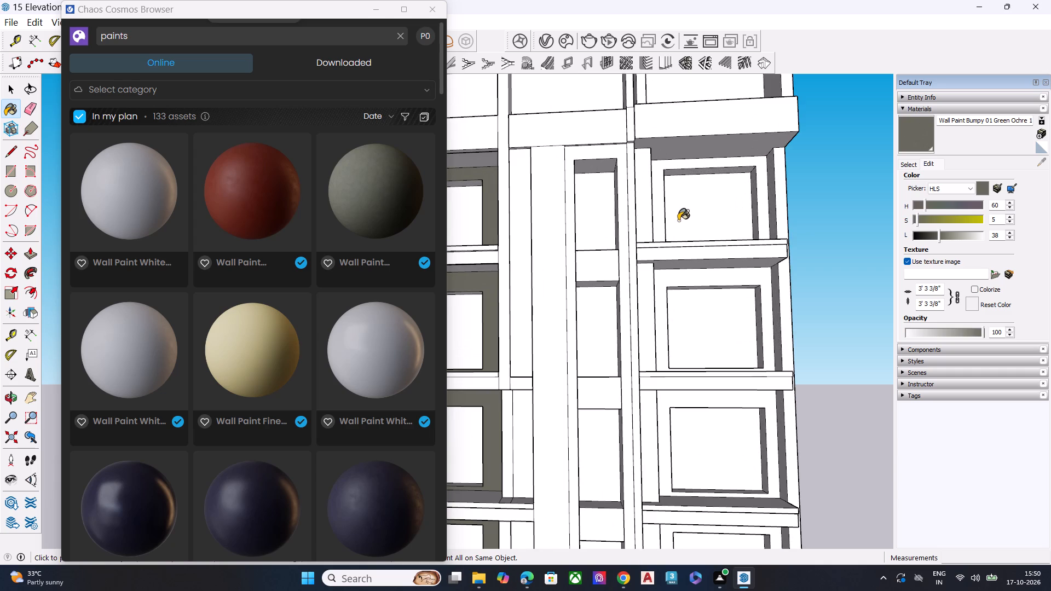
middle_click_drag(674, 227, 490, 285)
scroll(571, 208, "up", 5)
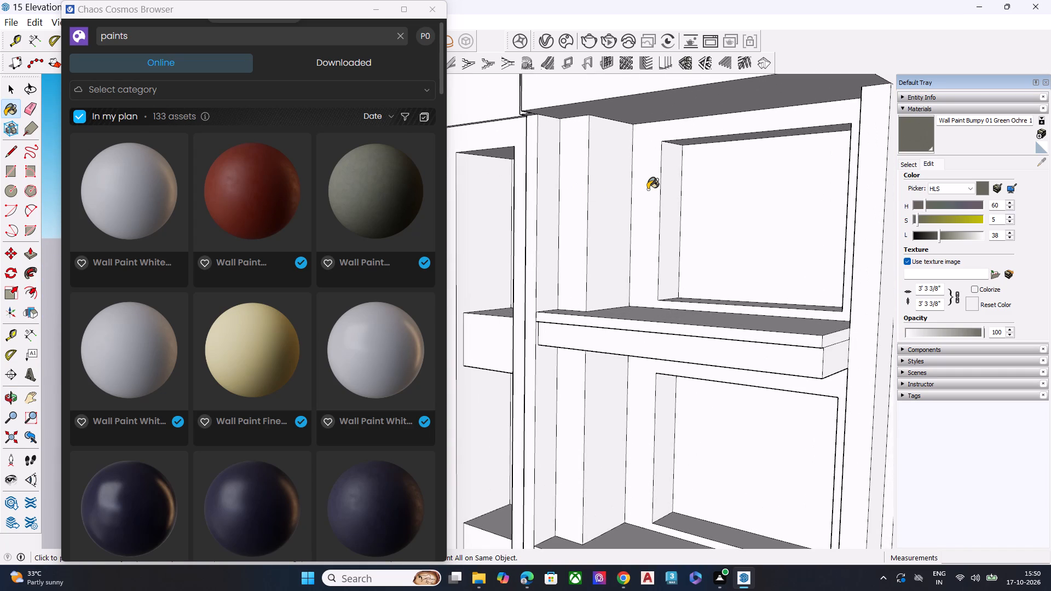
left_click(648, 189)
scroll(648, 189, "down", 6)
middle_click_drag(628, 200, 914, 194)
scroll(745, 198, "up", 2)
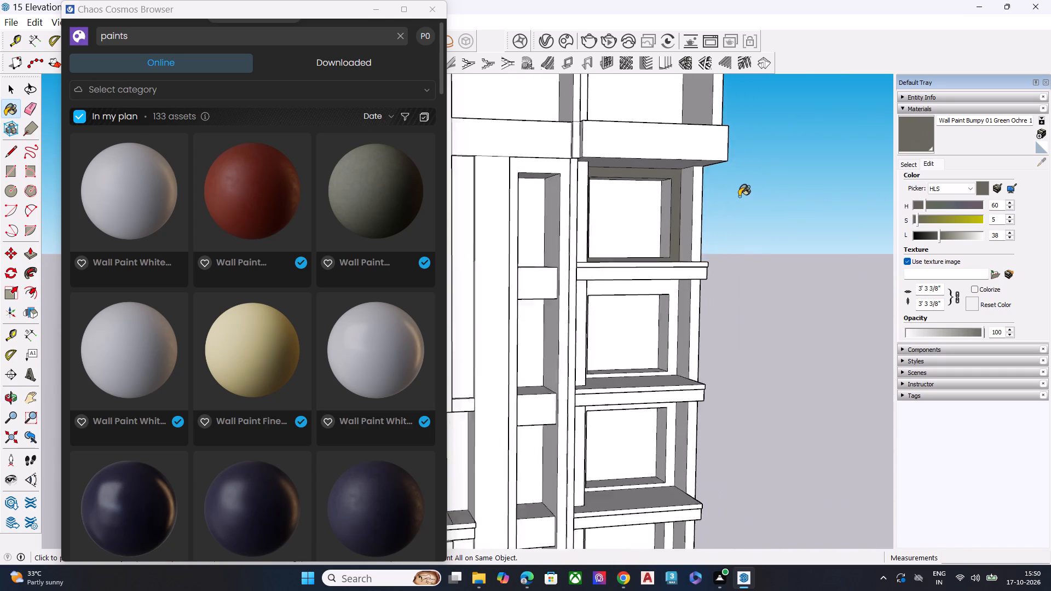
scroll(739, 196, "up", 2)
scroll(732, 195, "down", 2)
scroll(730, 195, "up", 3)
left_click(662, 193)
left_click(678, 201)
Paint the window walls and outer pillar side faces of the second and third right-stack recesses with the green ochre paint.
scroll(642, 178, "down", 7)
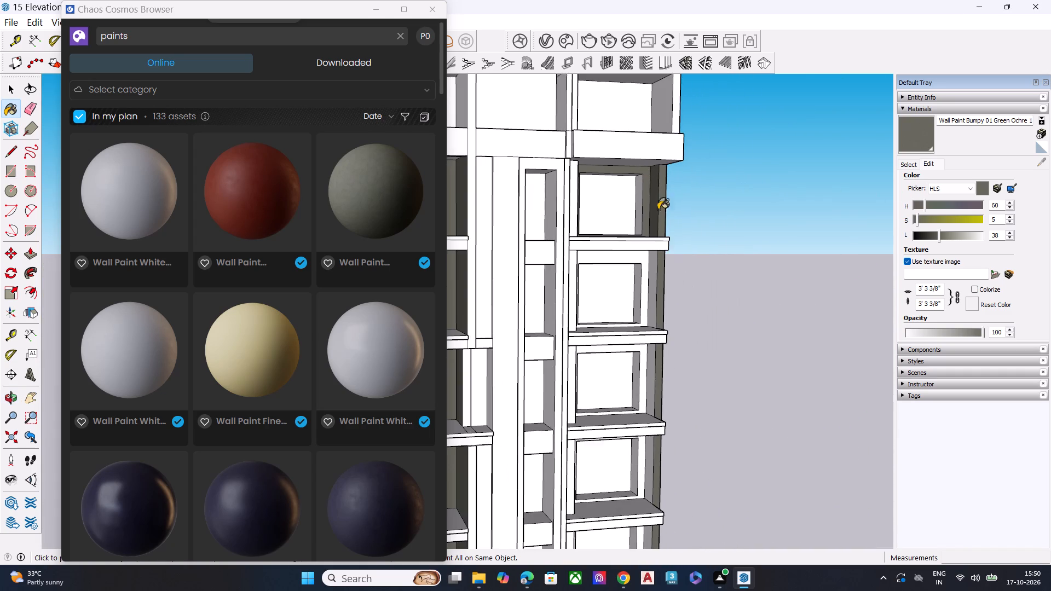
middle_click_drag(662, 257, 676, 192)
scroll(654, 251, "up", 6)
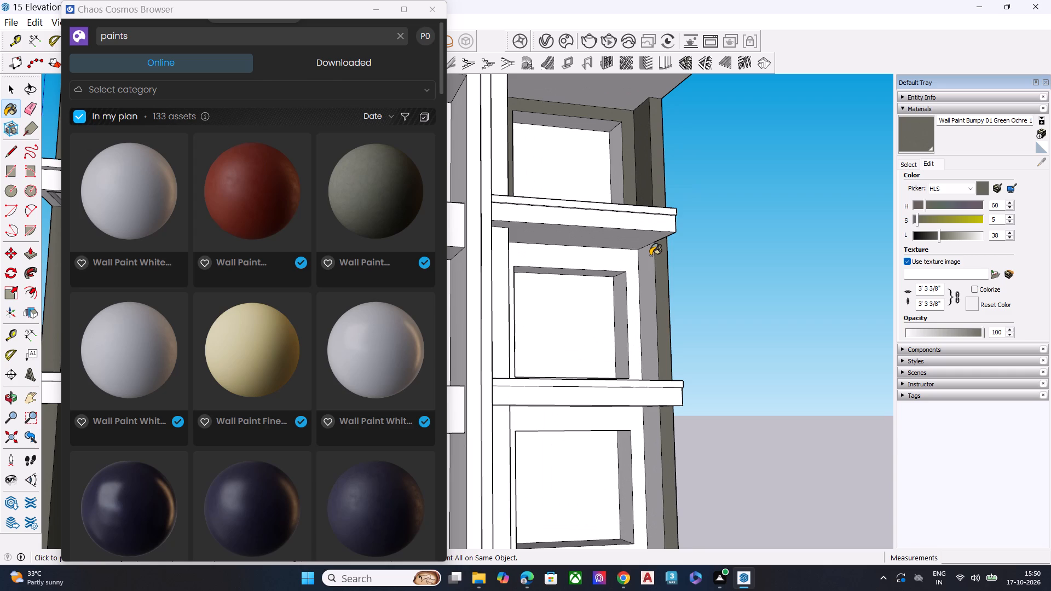
scroll(630, 279, "up", 4)
left_click(651, 271)
left_click(636, 286)
scroll(655, 260, "down", 8)
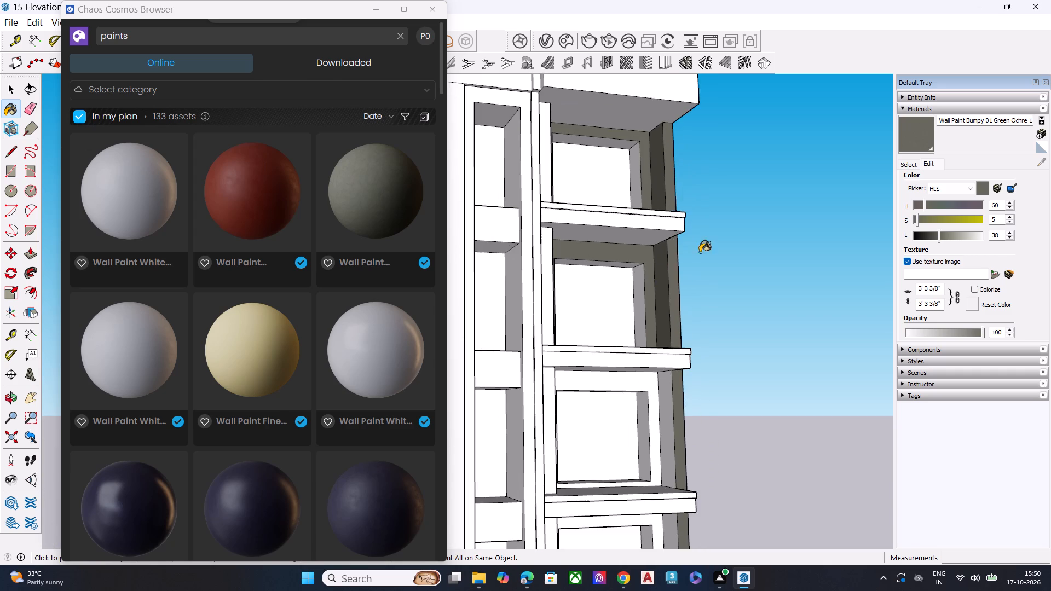
scroll(748, 244, "down", 8)
scroll(697, 314, "up", 2)
scroll(693, 325, "down", 1)
scroll(691, 328, "up", 6)
left_click(709, 326)
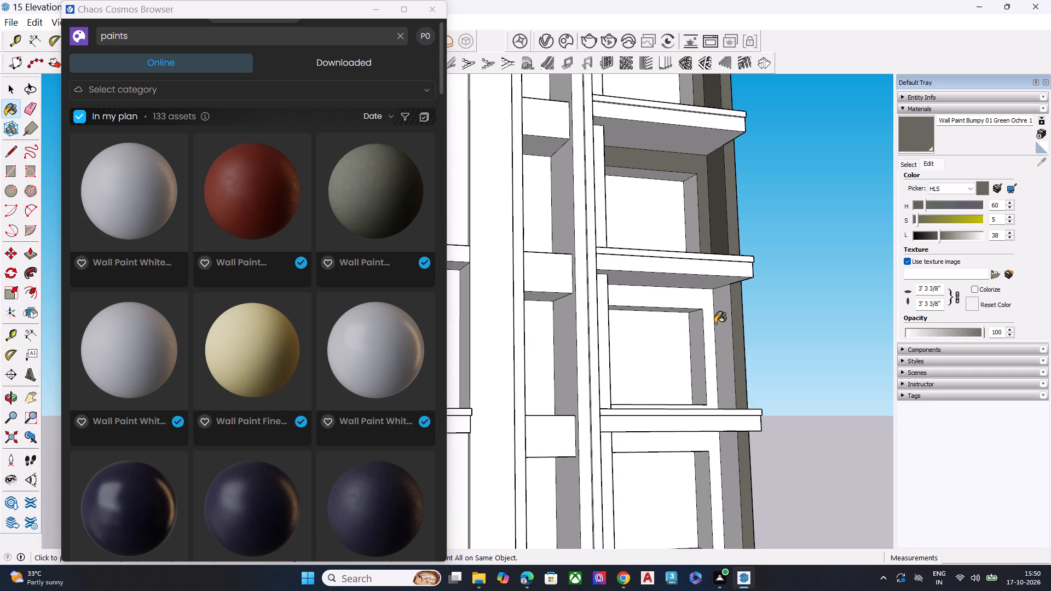
left_click(715, 323)
Paint the window walls and outer pillar side faces of the fourth and fifth right-stack recesses with the green ochre paint.
scroll(715, 250, "down", 7)
scroll(716, 367, "up", 8)
left_click(715, 381)
left_click(733, 370)
scroll(723, 254, "down", 6)
scroll(715, 234, "up", 1)
scroll(715, 233, "down", 2)
scroll(718, 338, "up", 11)
left_click(715, 408)
left_click(743, 406)
Paint the sixth right-stack recess's window wall and outer pillar side face with the green ochre paint.
scroll(687, 234, "down", 5)
scroll(686, 232, "up", 1)
scroll(686, 232, "down", 6)
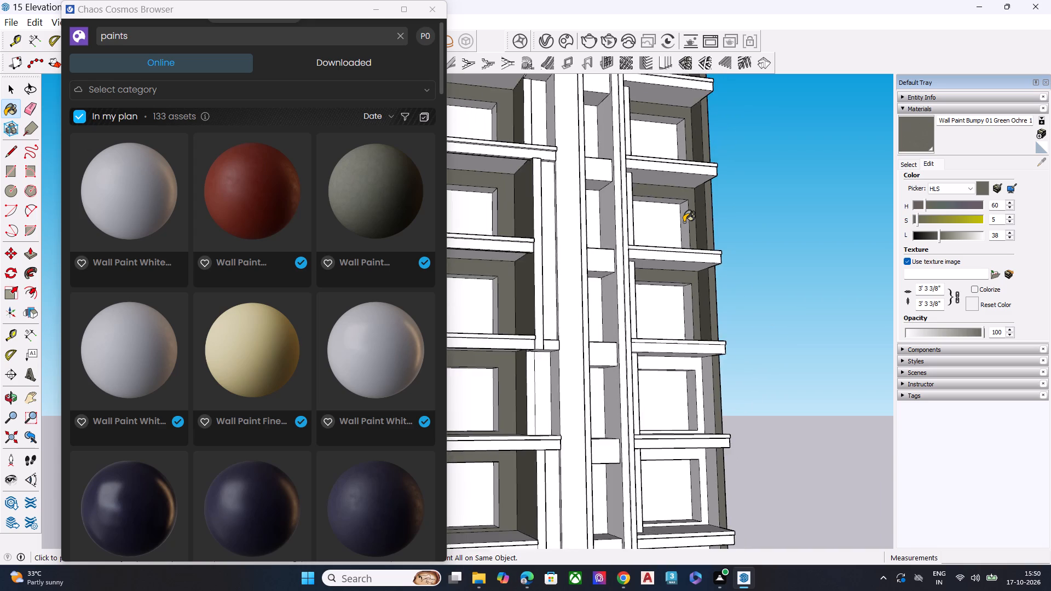
scroll(684, 222, "down", 2)
scroll(684, 222, "up", 1)
scroll(684, 222, "down", 4)
scroll(681, 402, "up", 9)
scroll(710, 264, "down", 1)
scroll(710, 264, "up", 3)
left_click(710, 264)
left_click(725, 264)
Paint the window walls and outer pillar side faces of the bottom two right-stack recesses with the green ochre paint.
scroll(709, 246, "down", 6)
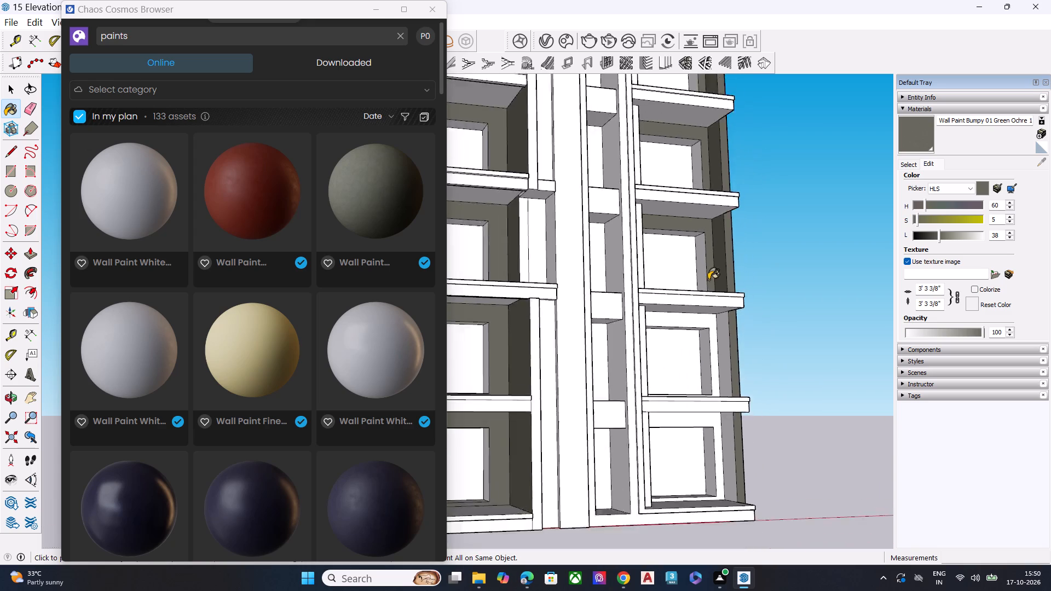
scroll(716, 343, "up", 9)
left_click(717, 352)
left_click(733, 344)
scroll(714, 296, "down", 8)
scroll(709, 292, "up", 9)
left_click(715, 413)
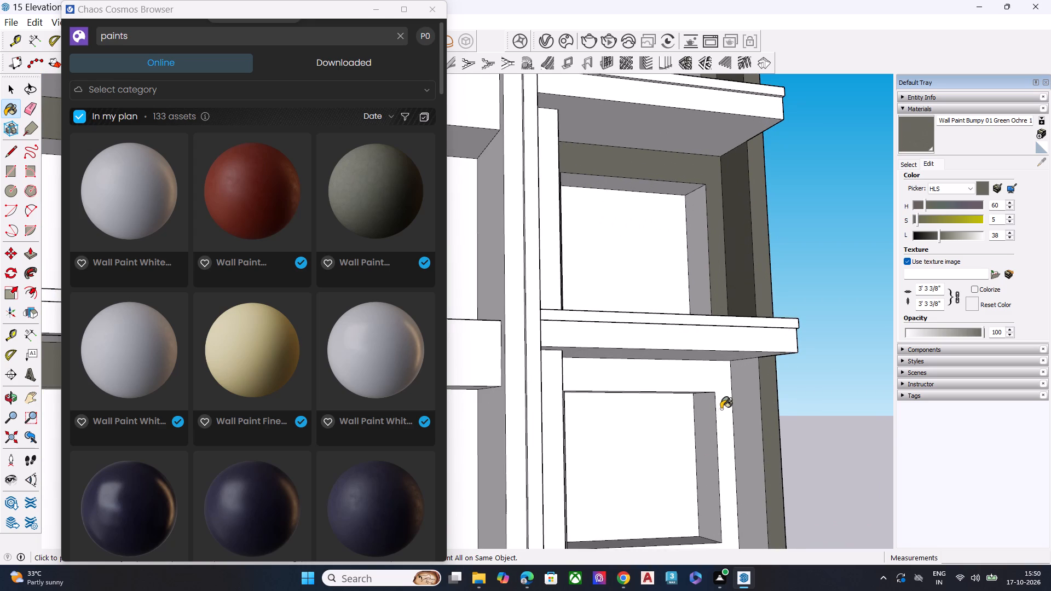
left_click(737, 403)
Examine the painted recesses of both stacks across the whole tower facade.
scroll(719, 337, "down", 6)
middle_click_drag(718, 355, 477, 338)
scroll(477, 338, "up", 1)
scroll(650, 341, "down", 2)
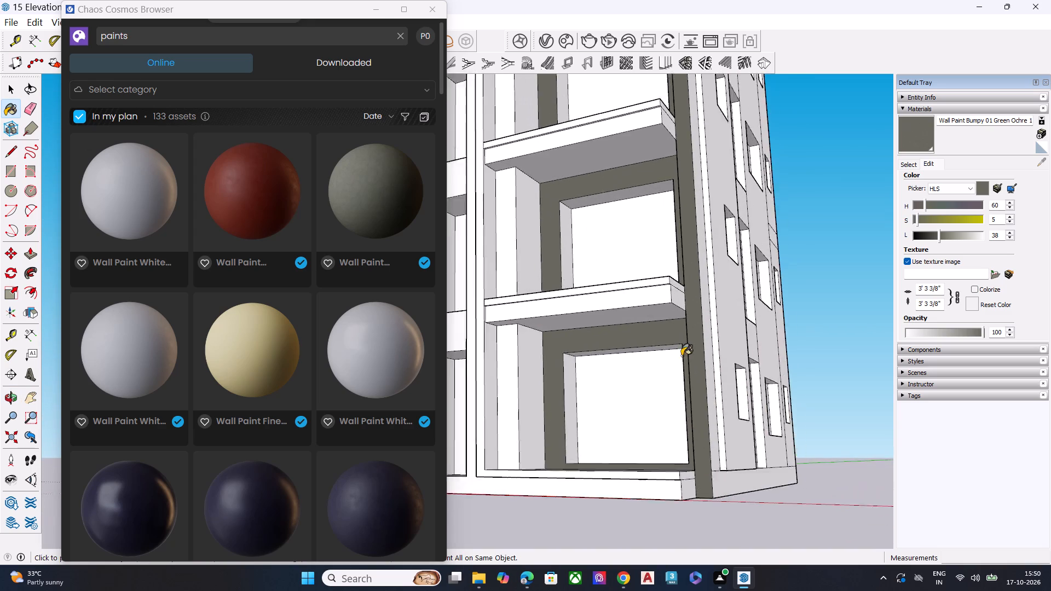
scroll(682, 356, "down", 3)
scroll(732, 407, "down", 14)
scroll(670, 211, "up", 3)
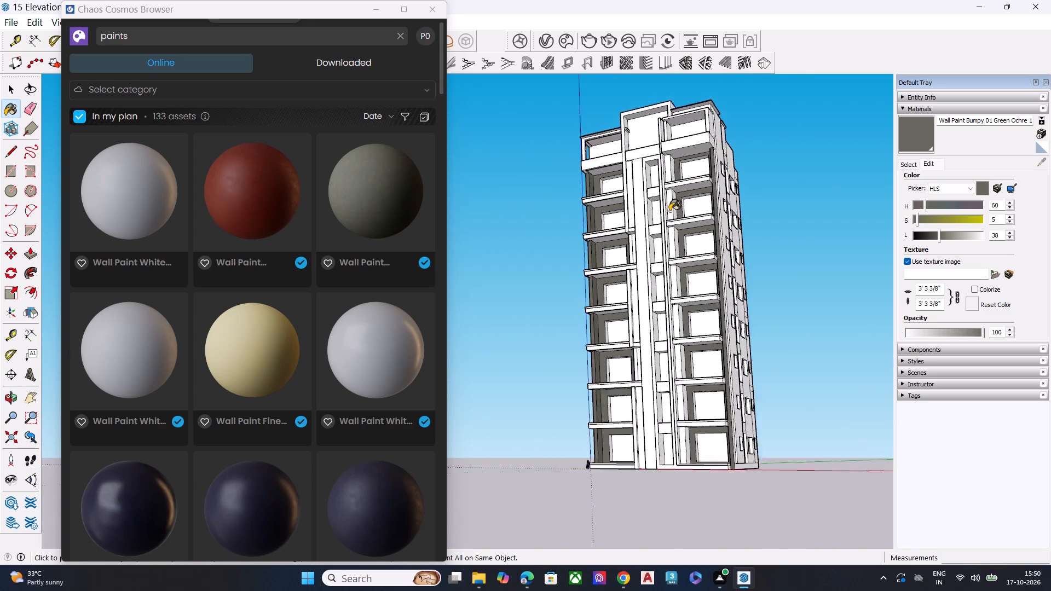
scroll(669, 211, "up", 3)
scroll(662, 162, "down", 7)
Leave the paint tool and close the Chaos Cosmos browser.
key("space")
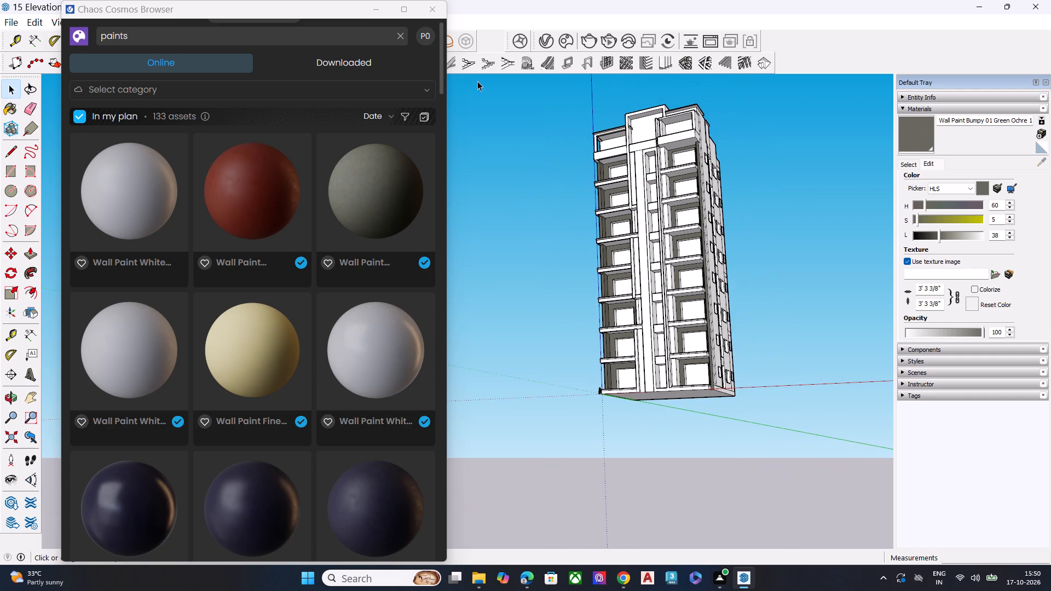
left_click(431, 7)
left_click(675, 442)
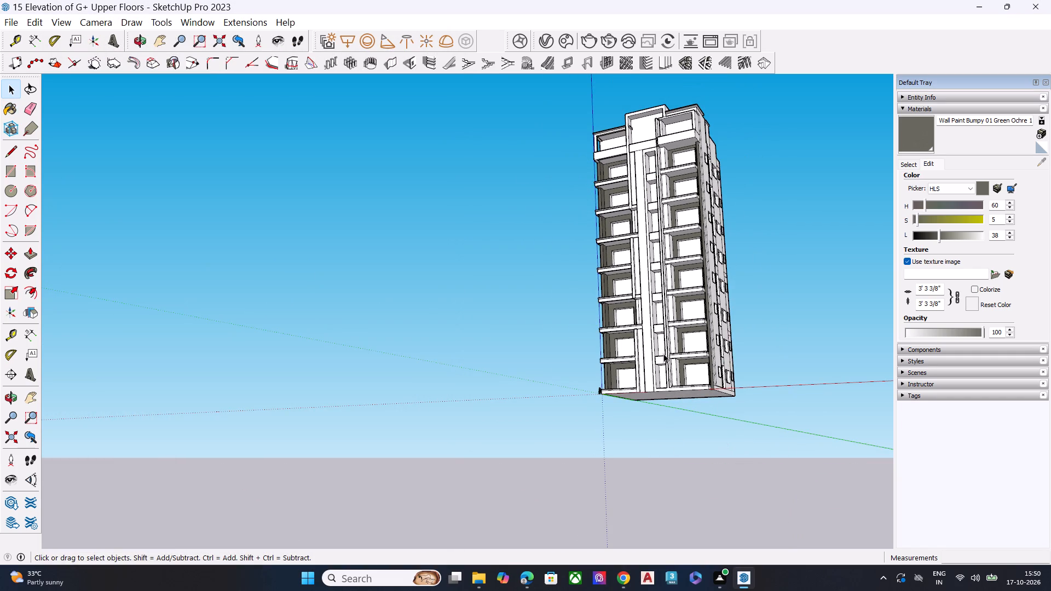
Run a V-Ray test render of the tower's front facade to examine the green ochre recesses, and close it when done.
middle_click_drag(663, 327, 668, 458)
middle_click_drag(637, 275, 708, 201)
scroll(685, 221, "up", 7)
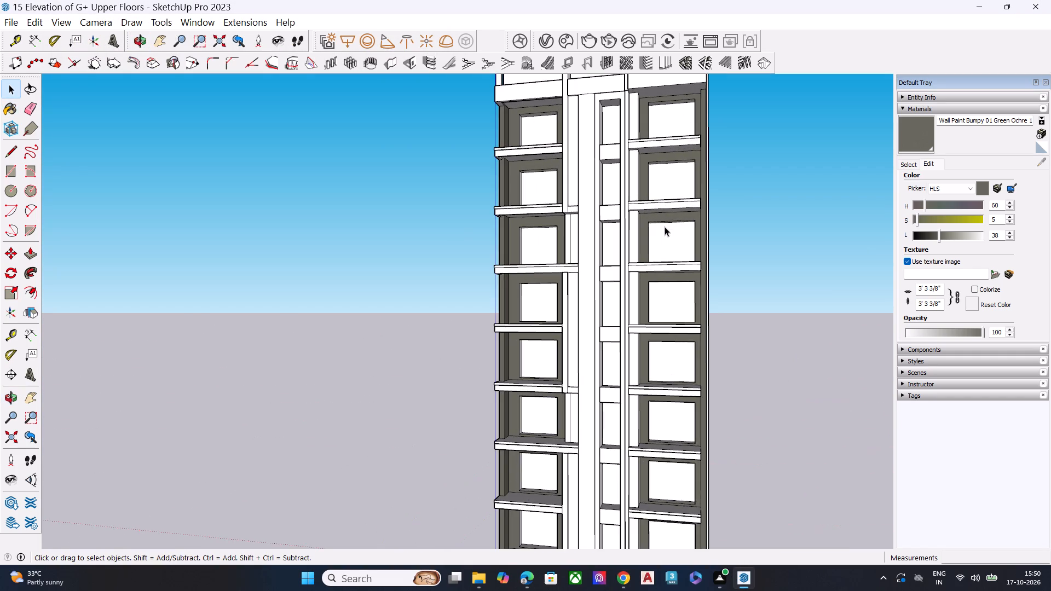
middle_click_drag(697, 217, 787, 188)
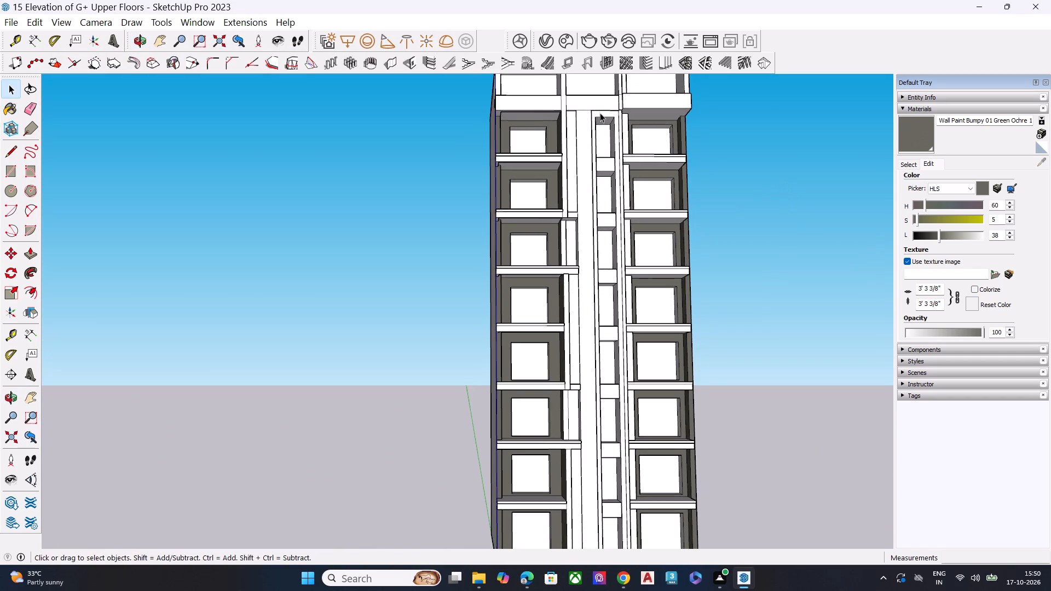
left_click(576, 41)
left_click(587, 38)
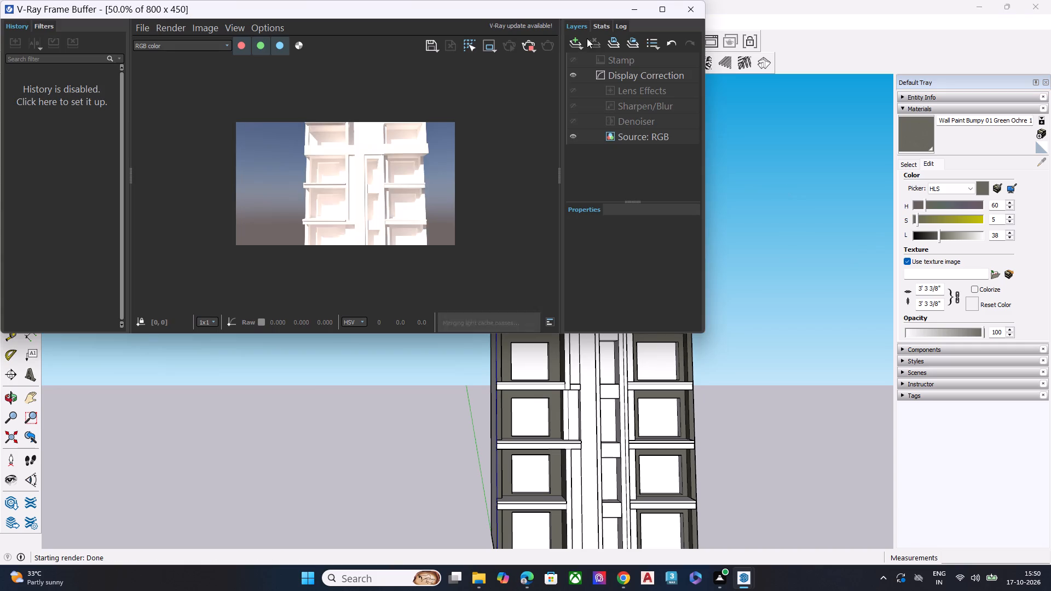
scroll(373, 170, "up", 7)
scroll(369, 187, "down", 4)
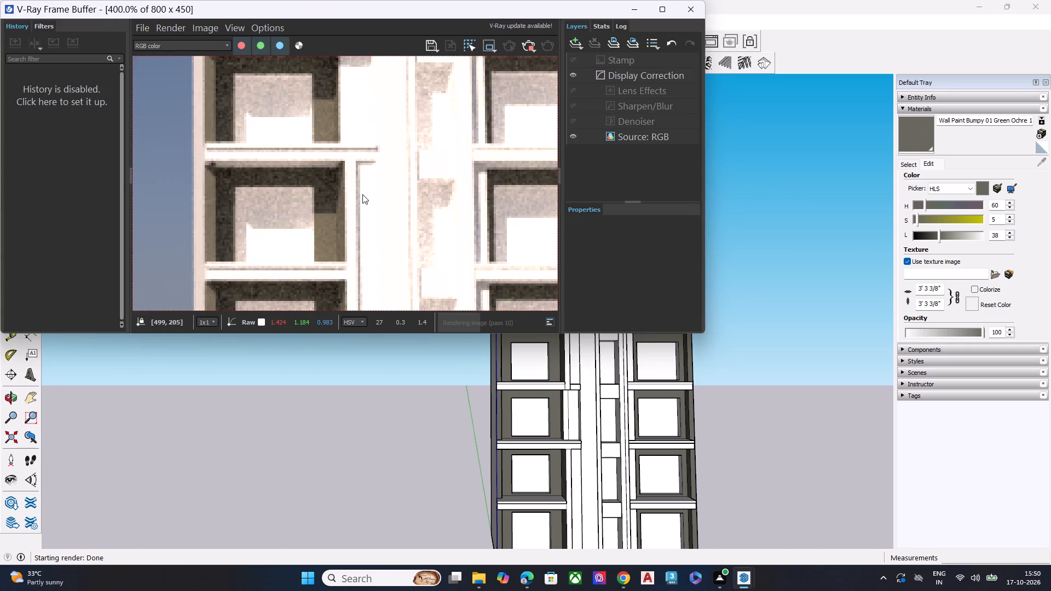
scroll(362, 194, "down", 3)
scroll(362, 194, "up", 2)
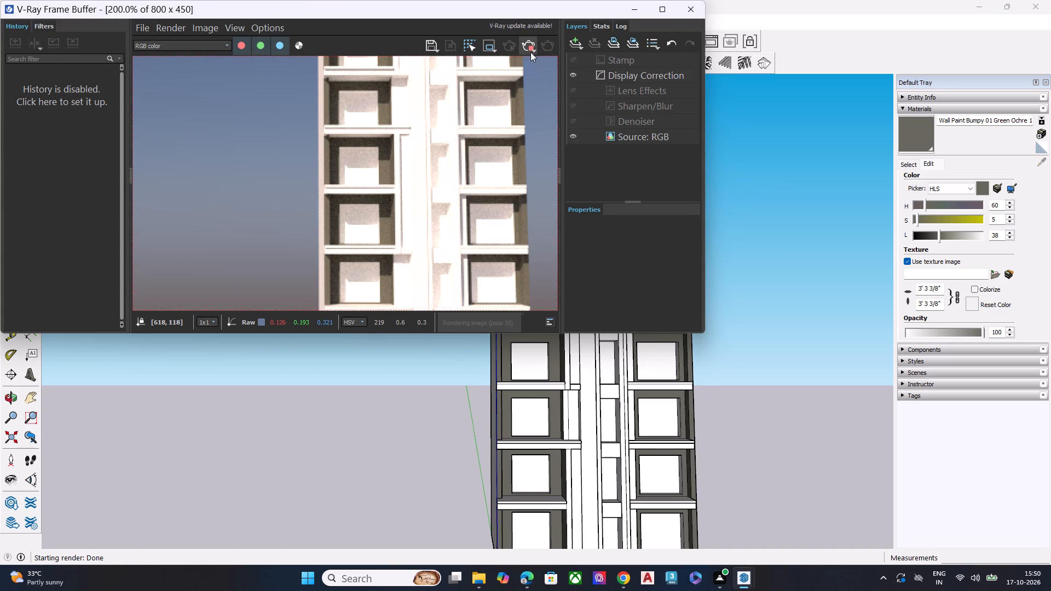
left_click(528, 48)
left_click(694, 13)
scroll(615, 271, "down", 7)
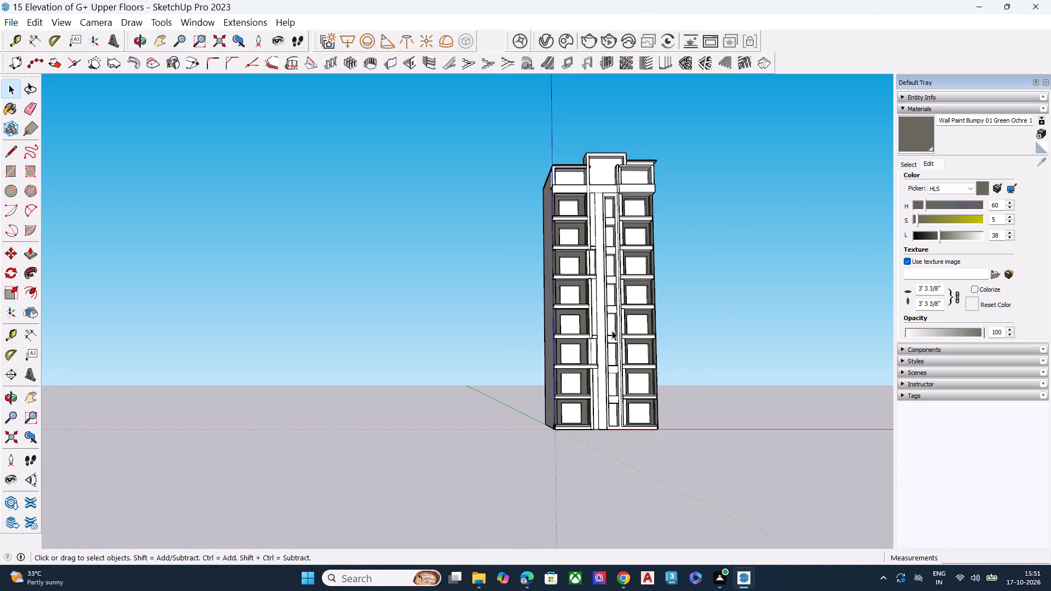
Examine the tower's underside and compare it with the ground floor and entrance in the reference PDF rendering.
middle_click_drag(612, 331, 612, 434)
key("space")
scroll(593, 444, "up", 4)
scroll(578, 437, "down", 1)
scroll(578, 437, "up", 2)
middle_click_drag(573, 414, 472, 287)
scroll(472, 287, "up", 6)
scroll(523, 399, "down", 4)
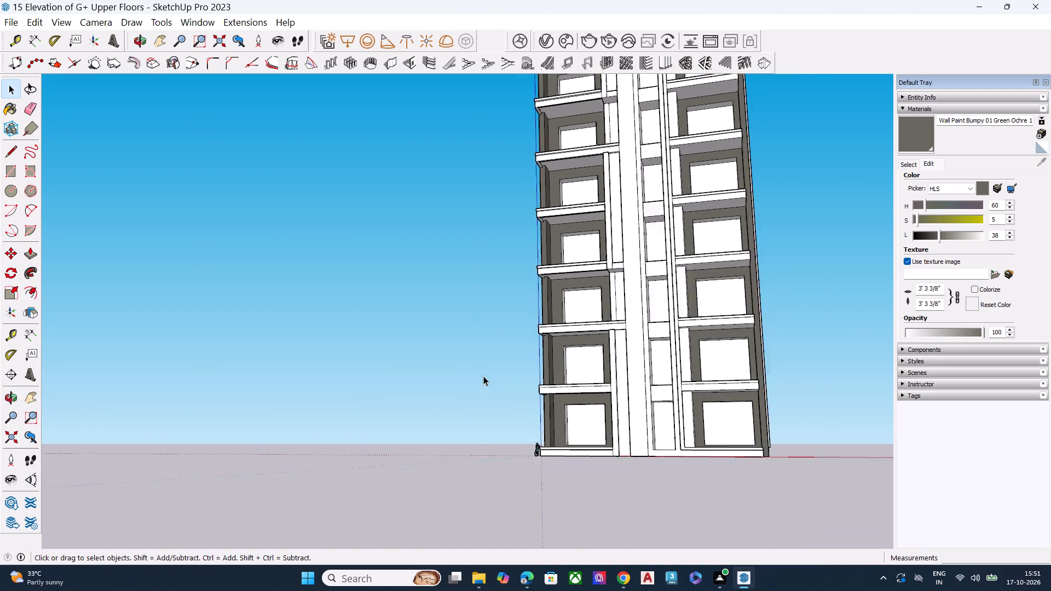
scroll(483, 376, "down", 4)
middle_click_drag(633, 464, 639, 291)
scroll(639, 291, "up", 2)
left_click(649, 458)
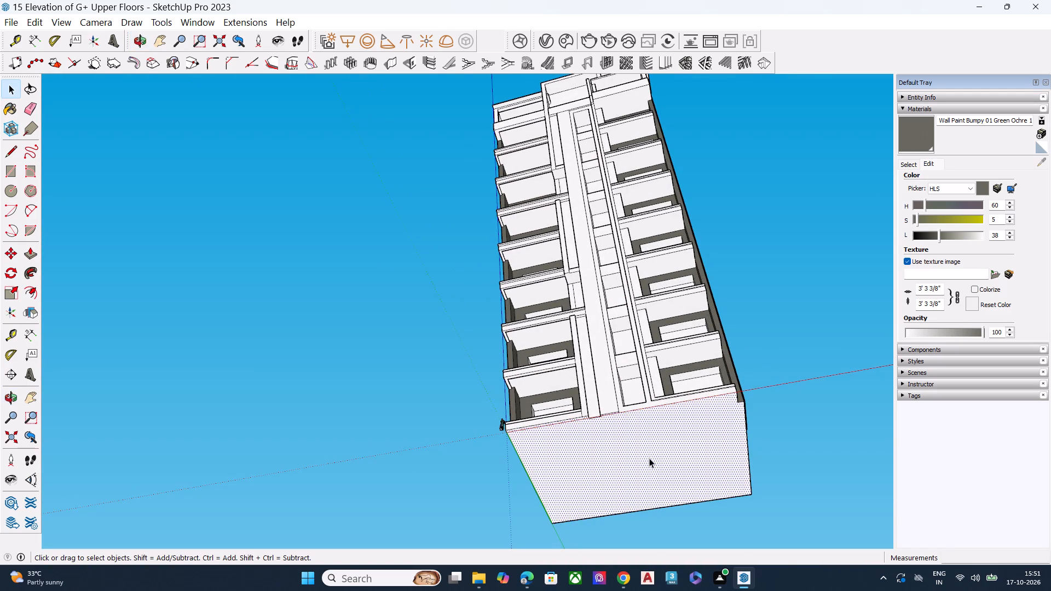
left_click(526, 577)
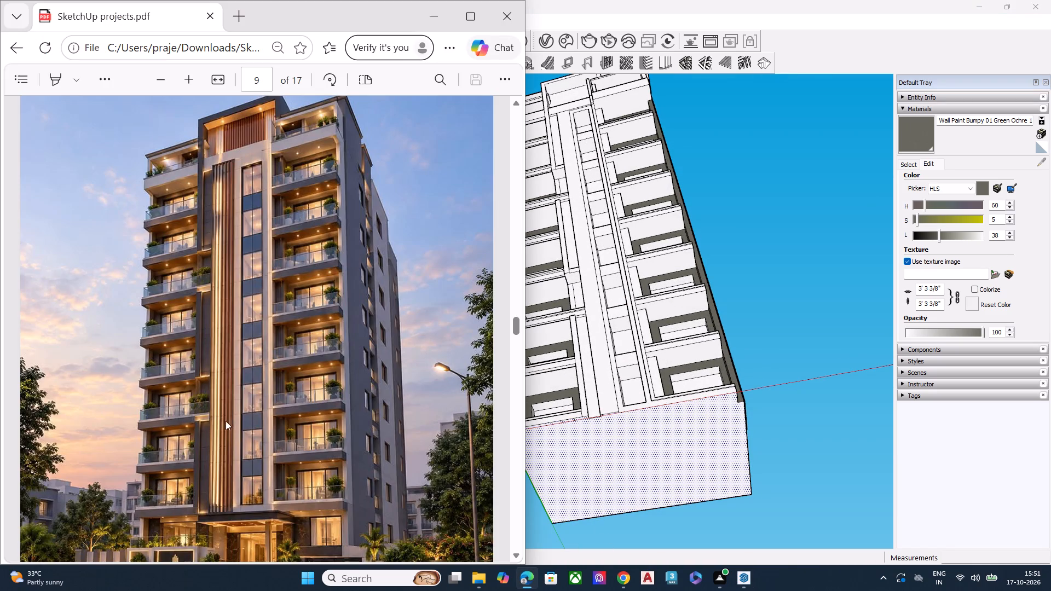
scroll(224, 422, "down", 3)
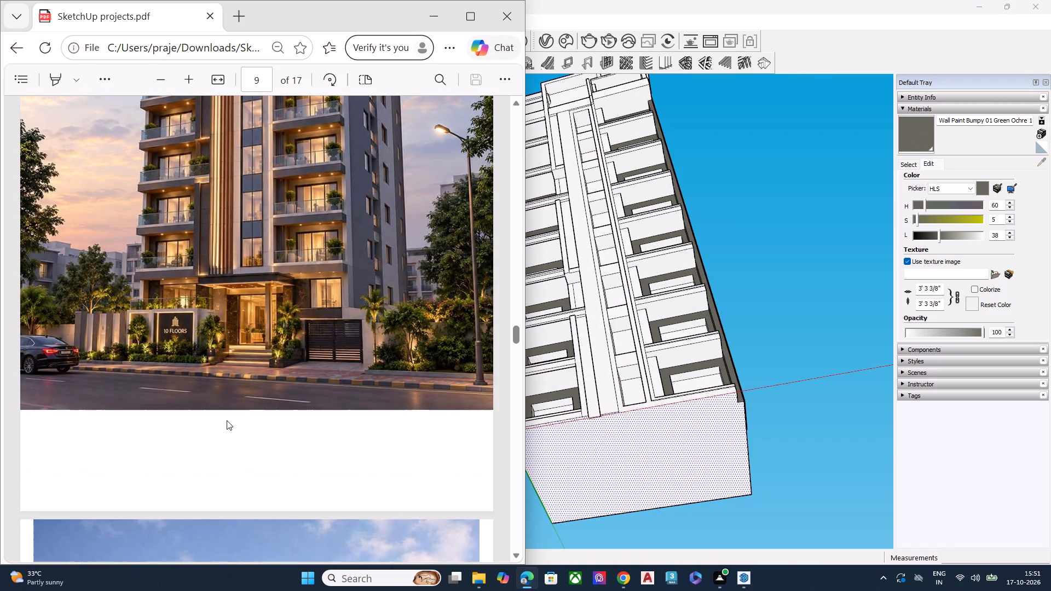
scroll(529, 393, "down", 1)
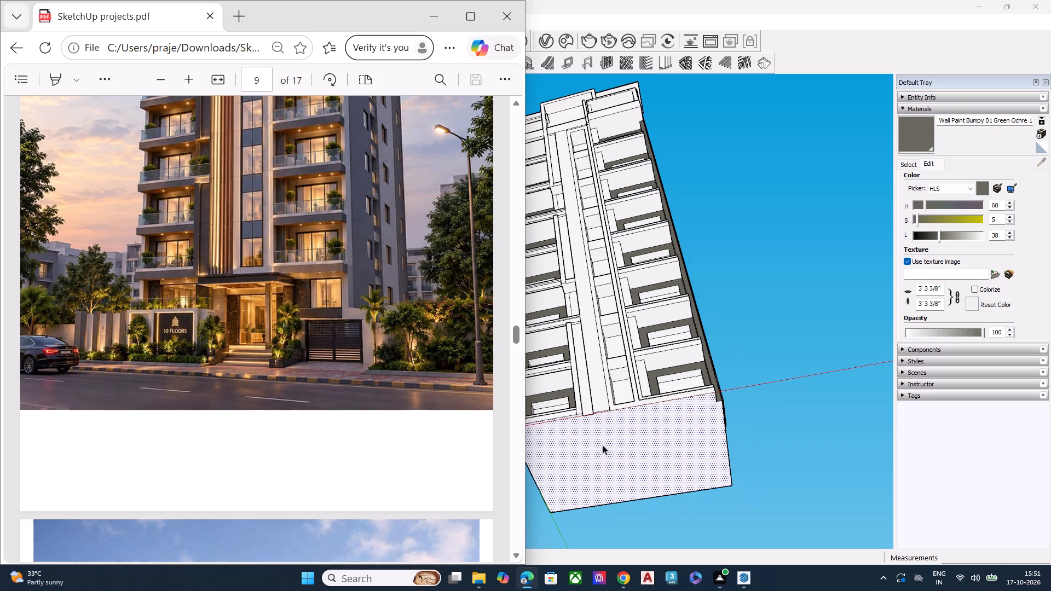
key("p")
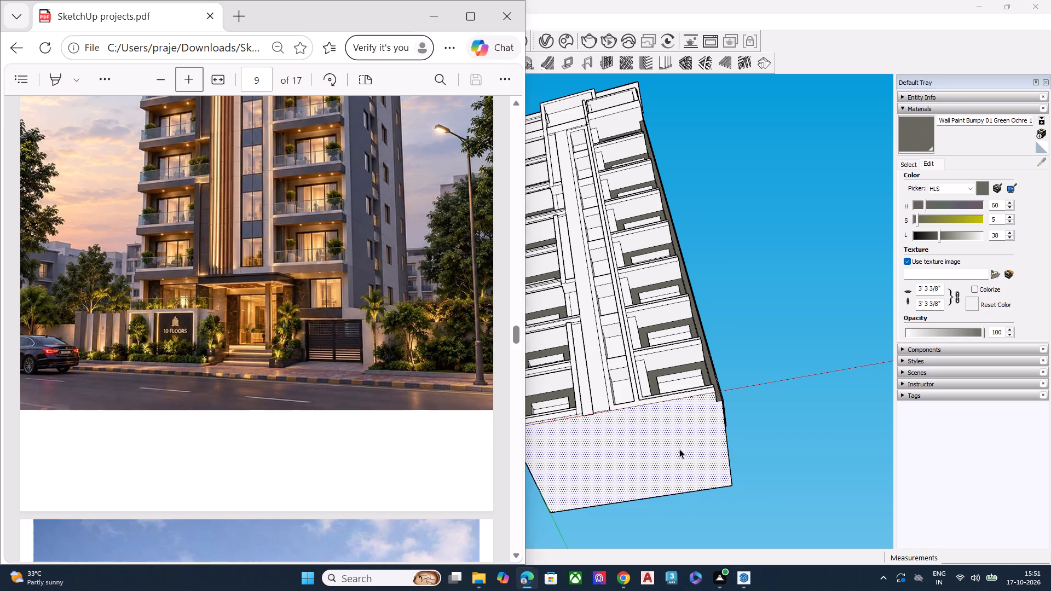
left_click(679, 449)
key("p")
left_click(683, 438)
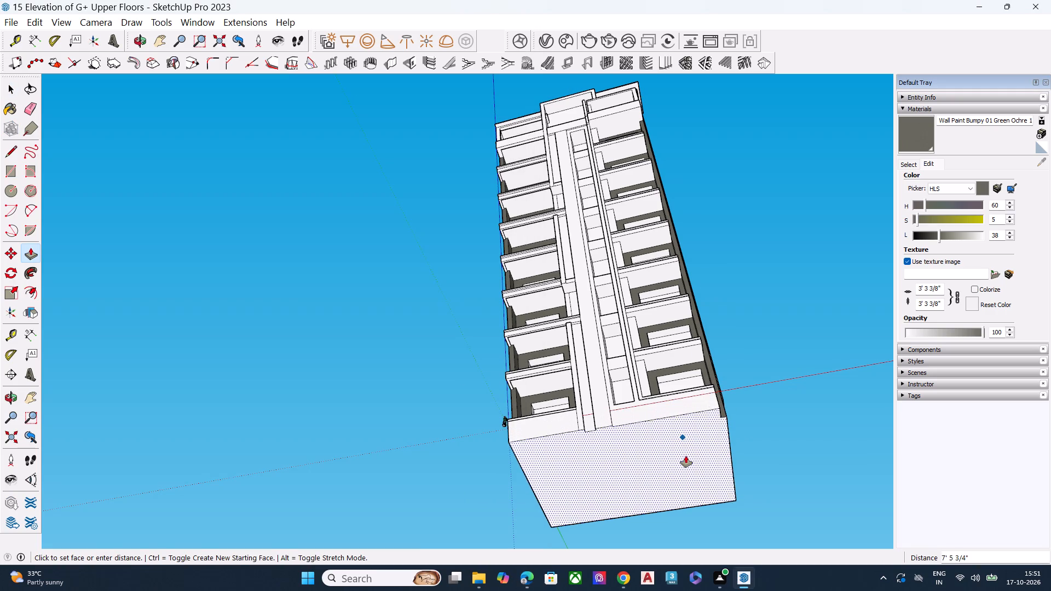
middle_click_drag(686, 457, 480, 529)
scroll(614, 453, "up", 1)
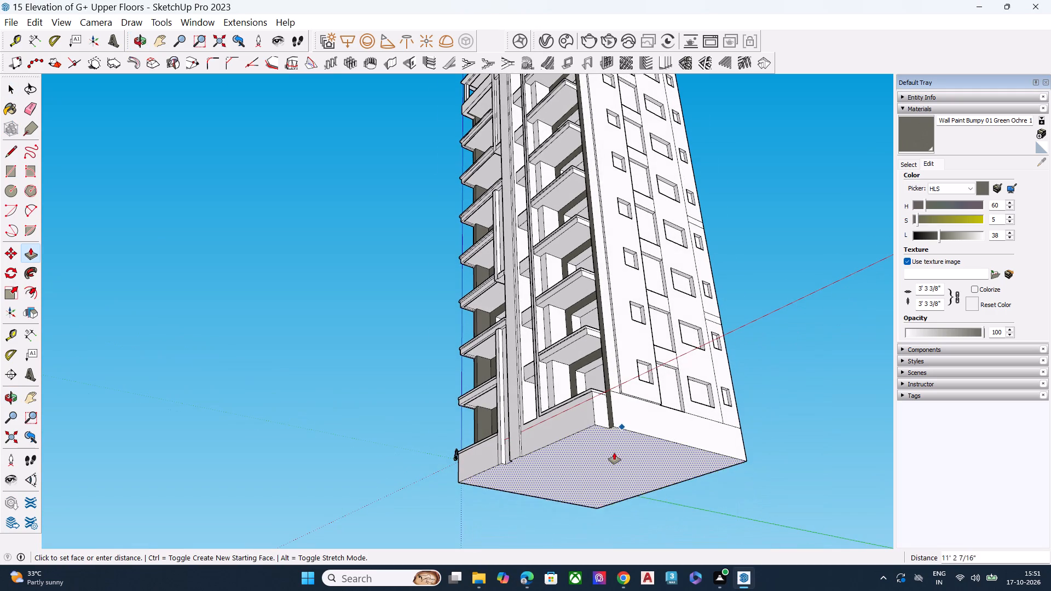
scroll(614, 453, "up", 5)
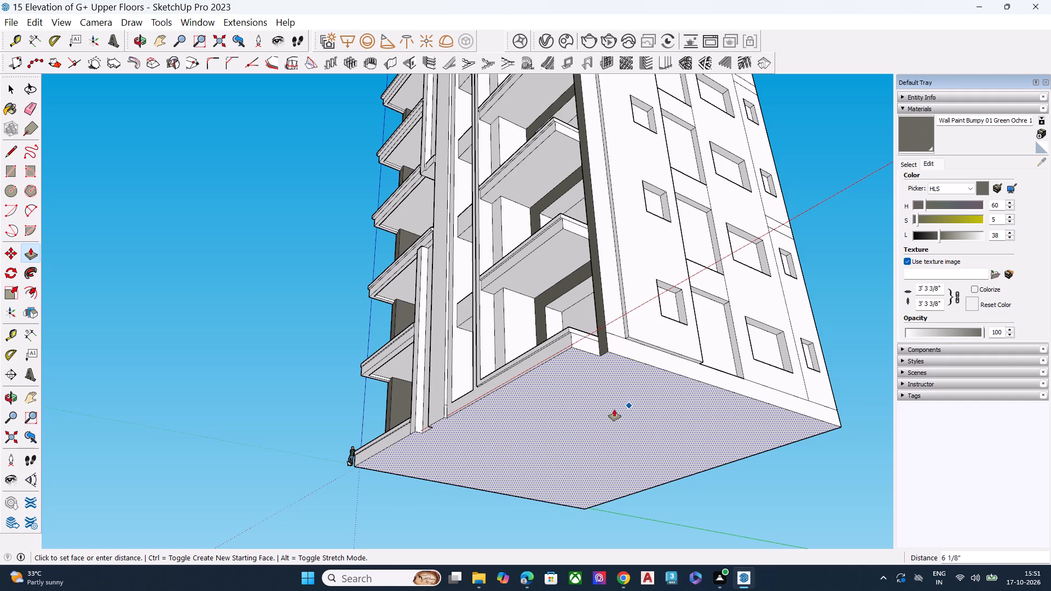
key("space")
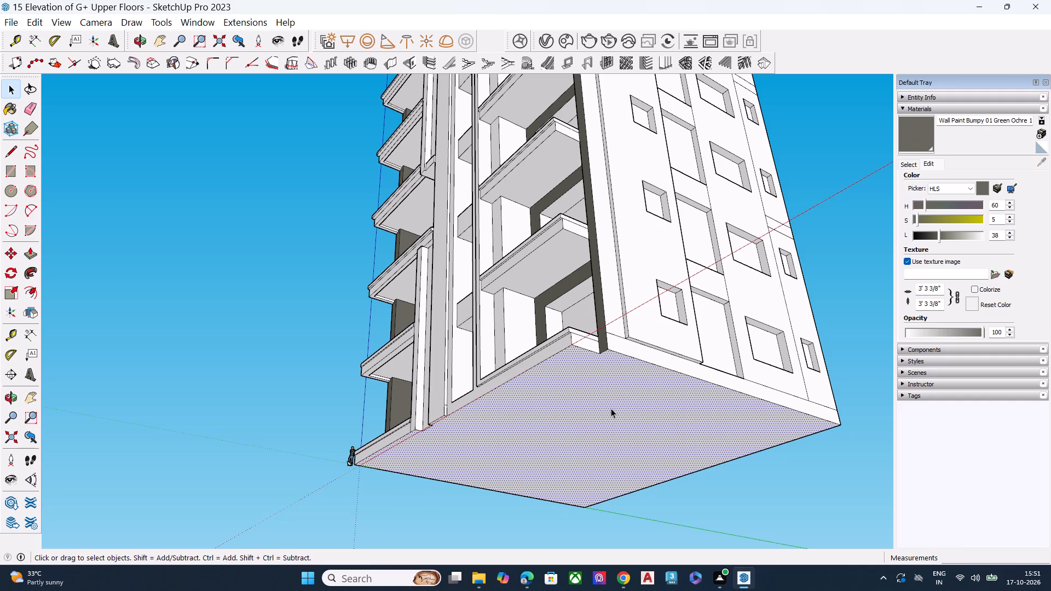
Push/Pull the tower's bottom face downward about 20' as a new volume, keeping the original base edge as a dividing line.
key("p")
left_click(611, 408)
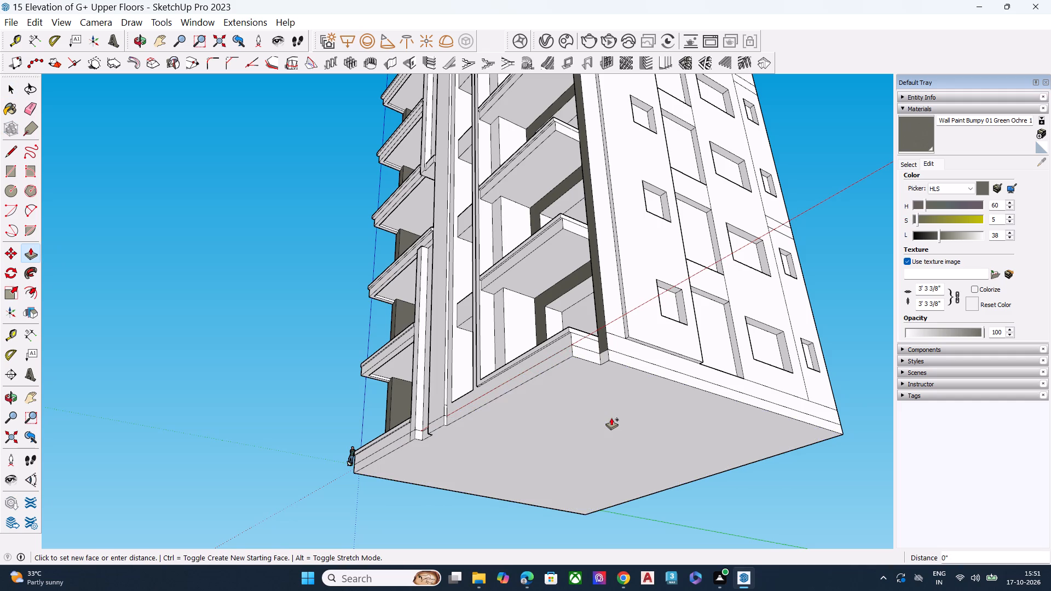
scroll(609, 485, "down", 4)
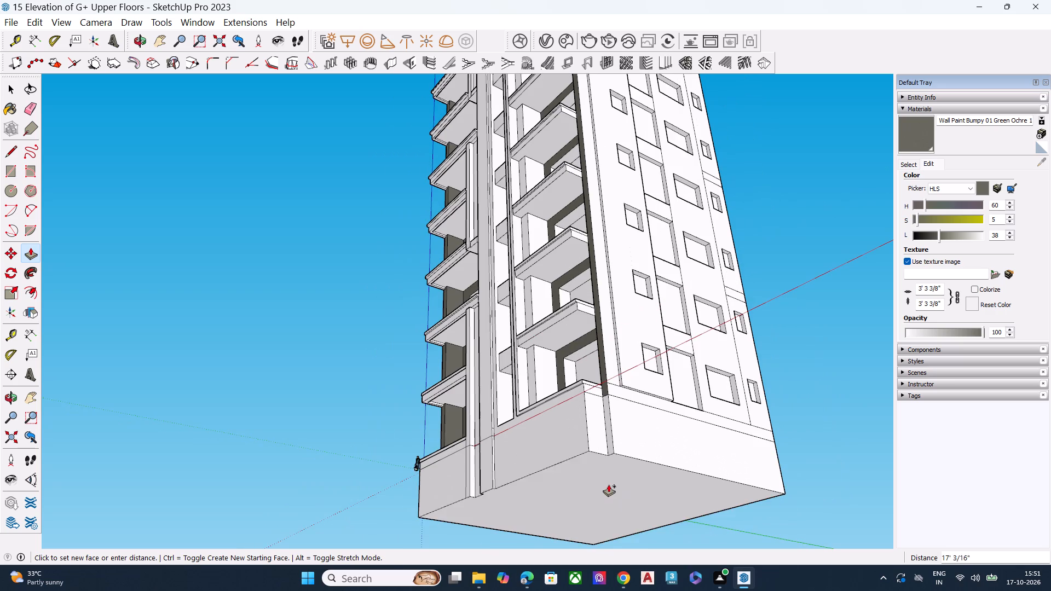
left_click(609, 495)
key("space")
scroll(602, 303, "down", 7)
middle_click_drag(607, 351, 617, 486)
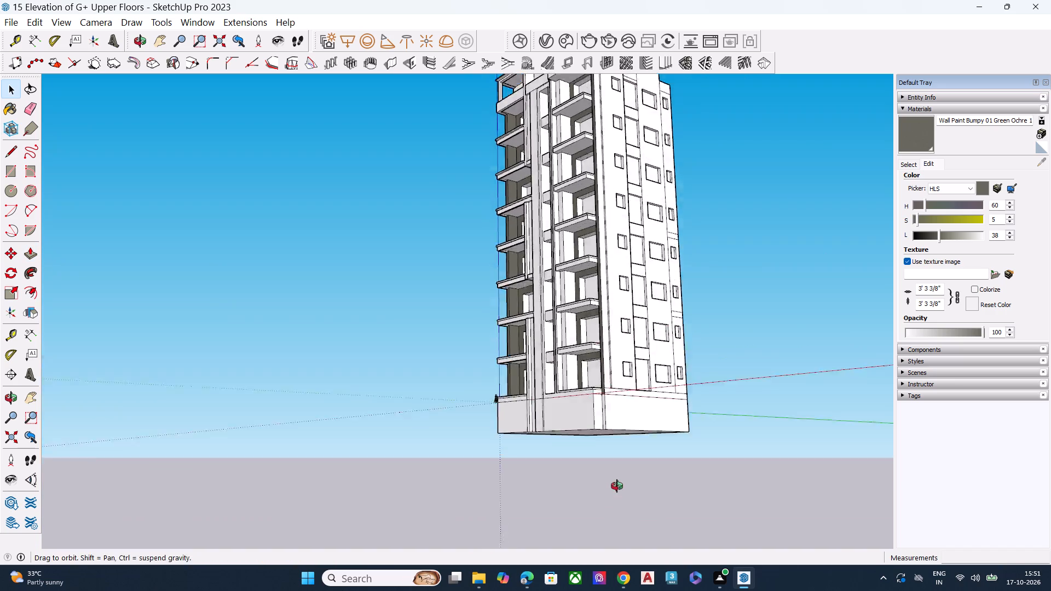
middle_click_drag(617, 486, 618, 498)
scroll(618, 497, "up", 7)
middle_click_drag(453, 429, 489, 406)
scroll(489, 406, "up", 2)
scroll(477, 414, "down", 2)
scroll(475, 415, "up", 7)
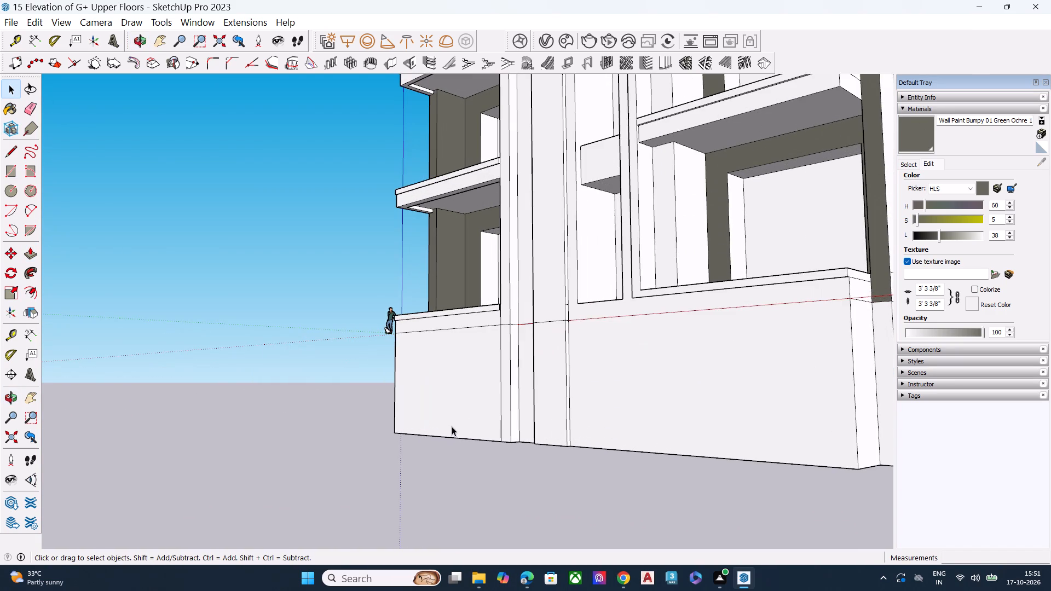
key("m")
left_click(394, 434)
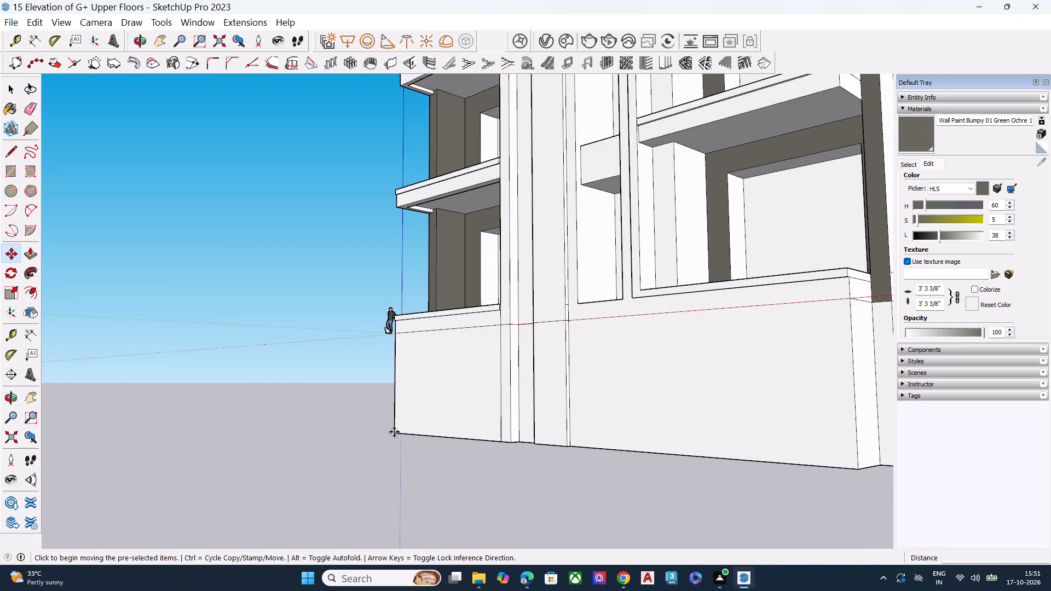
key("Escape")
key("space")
Select the whole connected tower and move it up about 20' from its lowest front-left corner to the axes origin.
triple_click(422, 402)
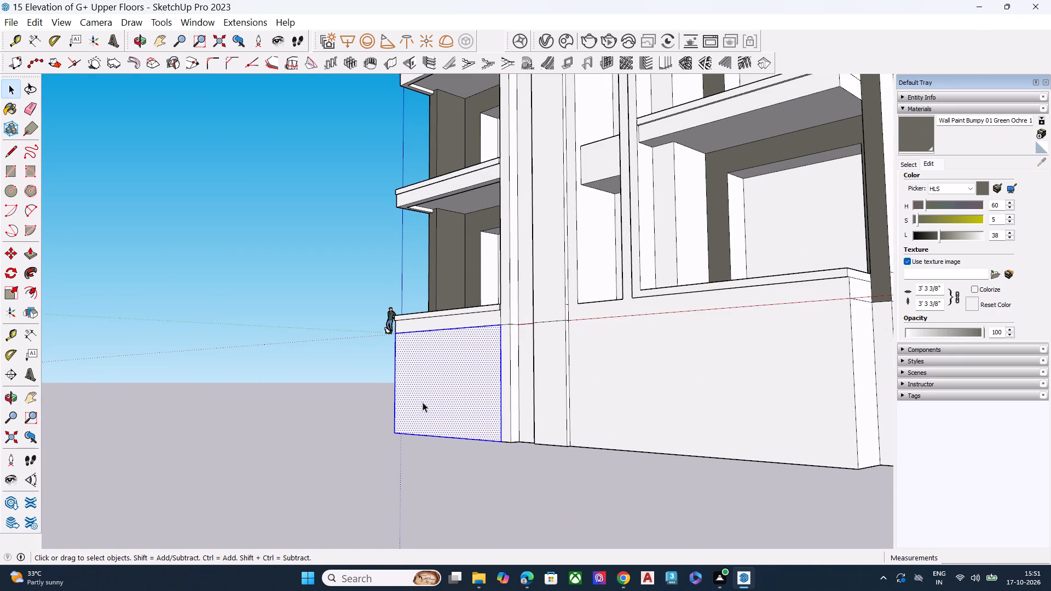
double_click(423, 402)
scroll(541, 337, "down", 2)
scroll(541, 337, "up", 1)
scroll(541, 337, "down", 17)
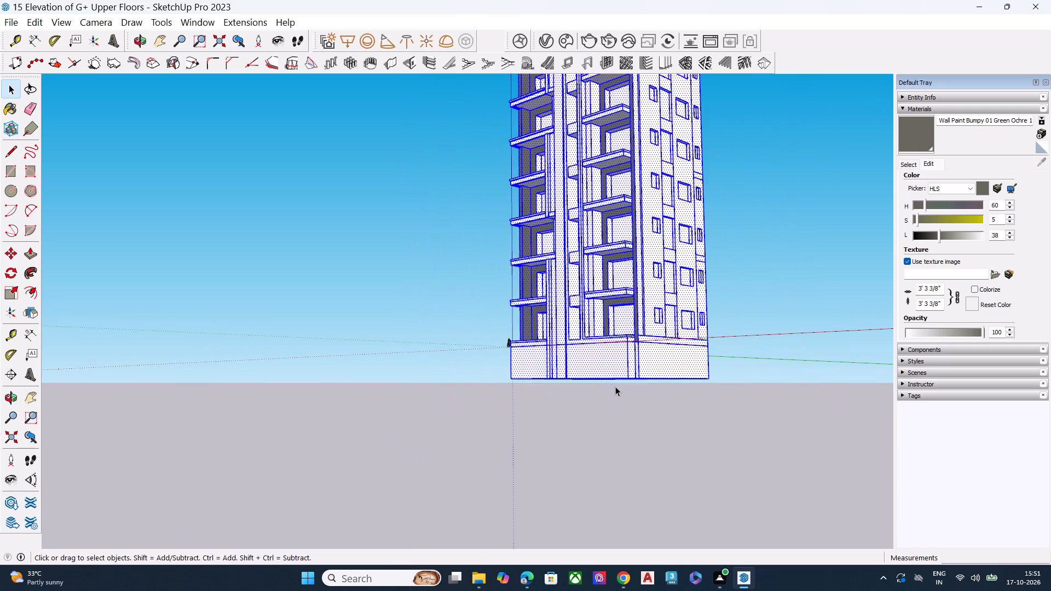
scroll(624, 402, "down", 5)
middle_click_drag(593, 363, 790, 357)
scroll(594, 292, "up", 7)
scroll(425, 491, "up", 5)
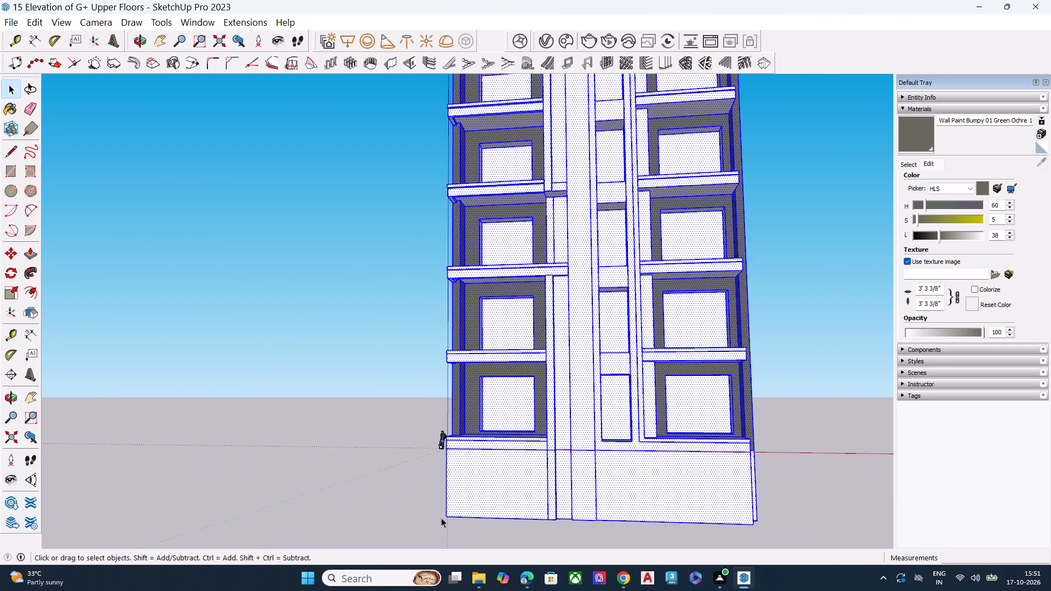
scroll(465, 502, "up", 7)
middle_click_drag(465, 502, 458, 480)
key("m")
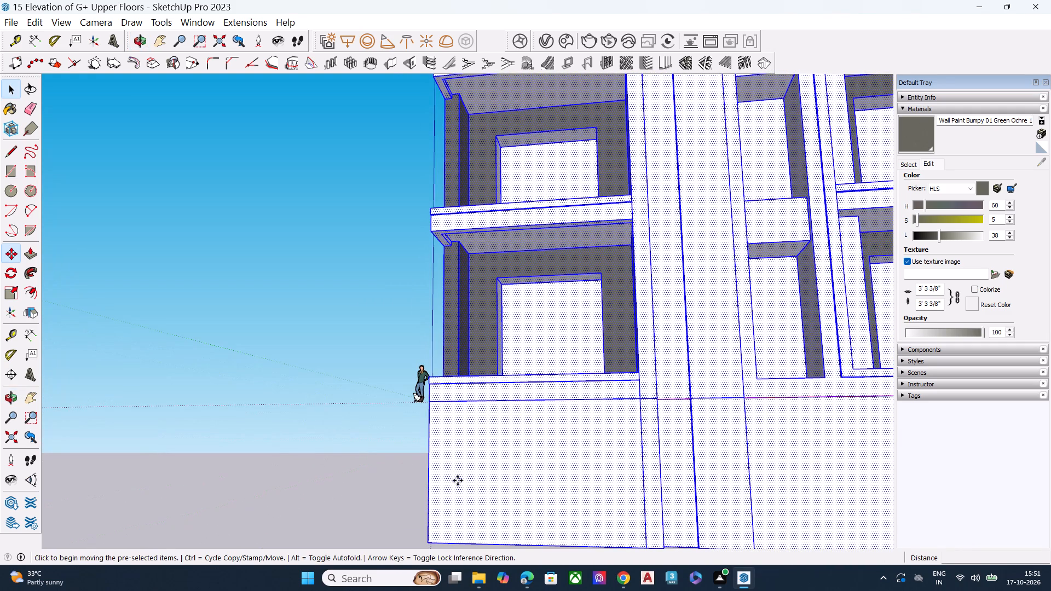
left_click(428, 543)
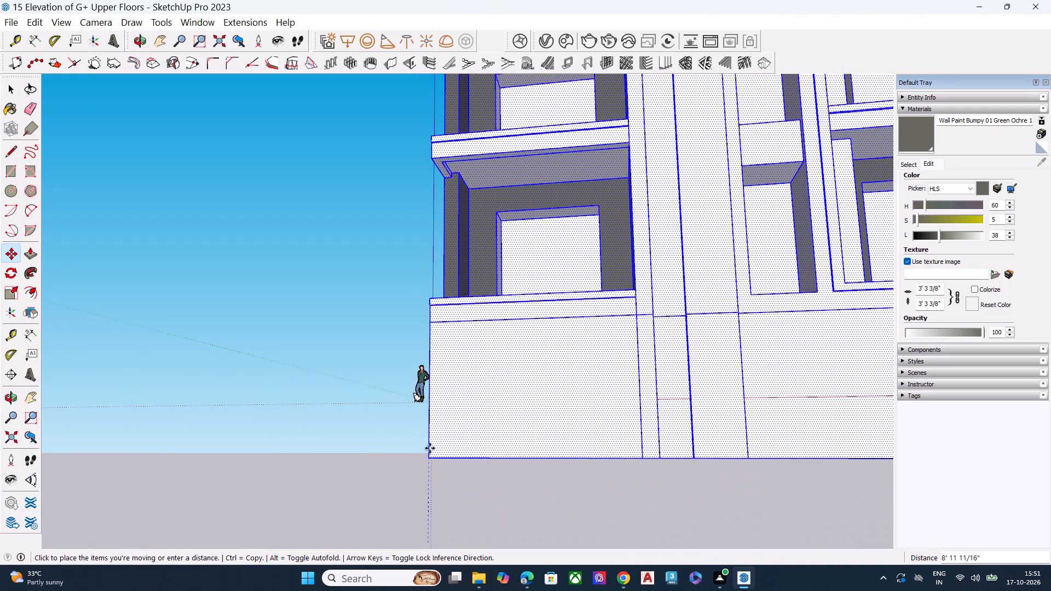
left_click(435, 402)
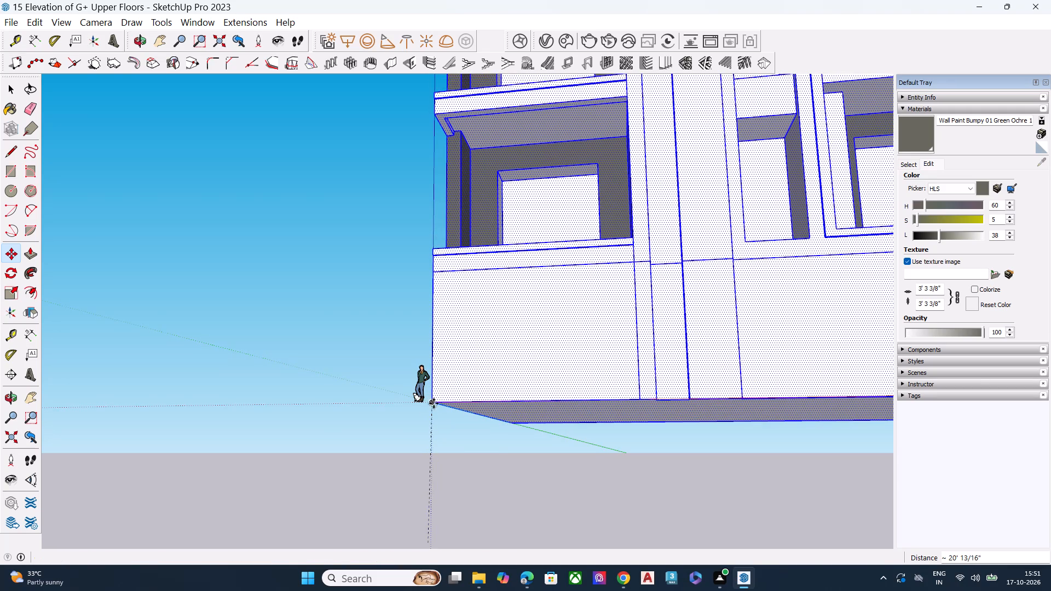
key("space")
Examine the new ground-floor base around the front corner and pillars, and compare it with the reference rendering's entrance level.
middle_click_drag(434, 434, 788, 589)
scroll(434, 434, "down", 2)
scroll(788, 589, "up", 8)
scroll(593, 438, "down", 1)
scroll(592, 438, "up", 2)
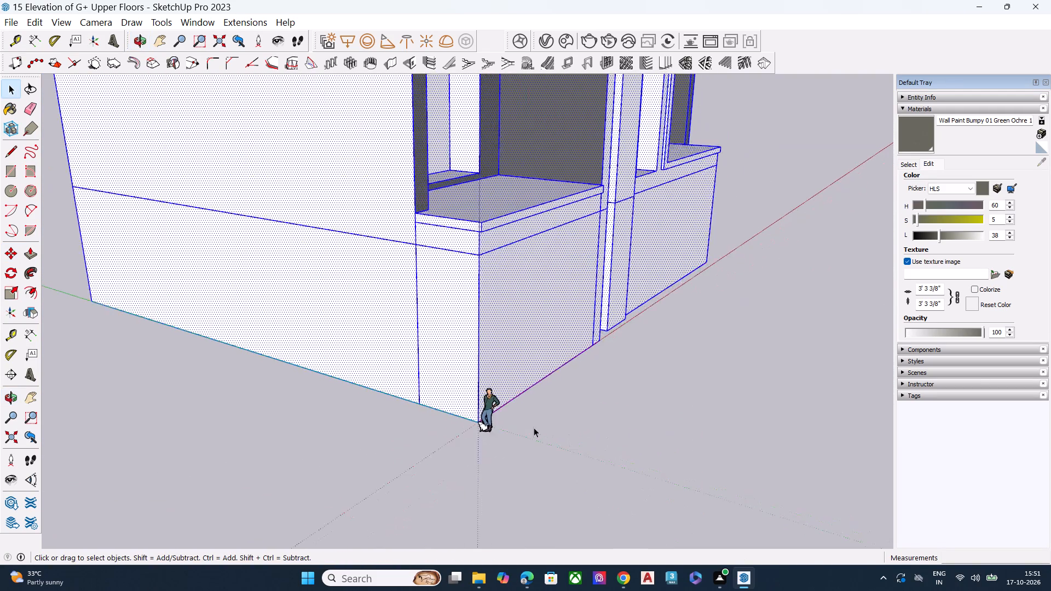
scroll(534, 427, "up", 3)
left_click(554, 418)
middle_click_drag(550, 413, 544, 368)
scroll(544, 363, "up", 1)
scroll(544, 362, "down", 6)
middle_click_drag(574, 371, 526, 363)
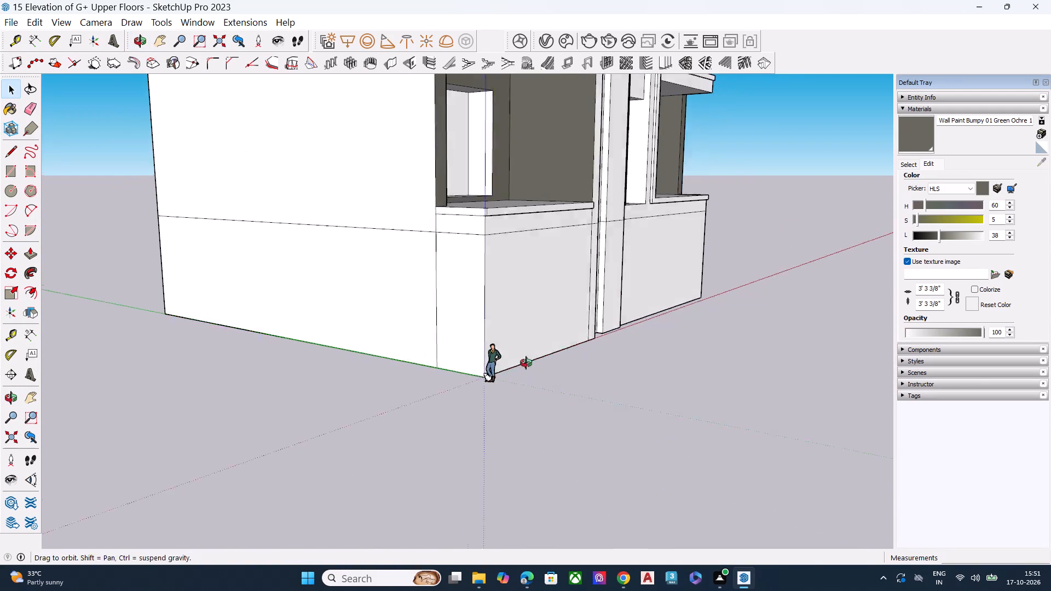
middle_click_drag(526, 363, 435, 360)
middle_click_drag(390, 355, 194, 345)
middle_click_drag(412, 333, 122, 323)
scroll(217, 252, "up", 8)
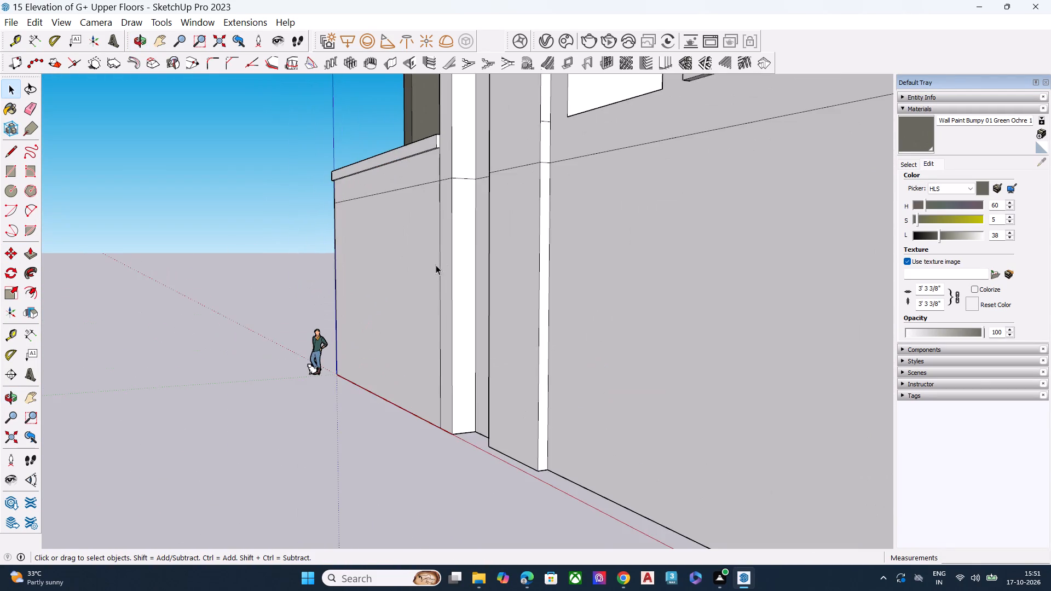
scroll(475, 238, "up", 5)
left_click(475, 240)
key("space")
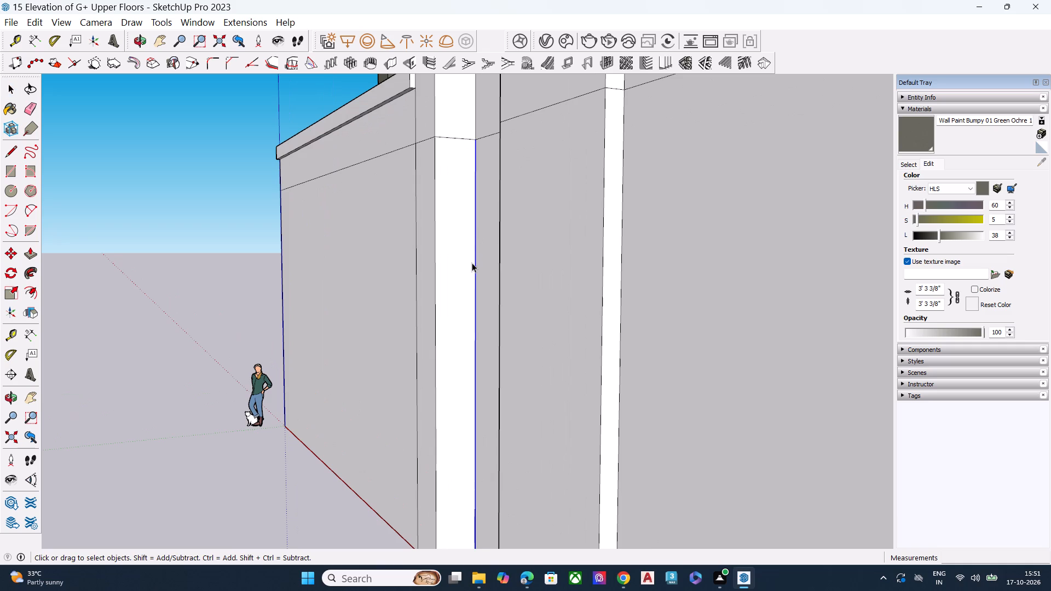
left_click(527, 580)
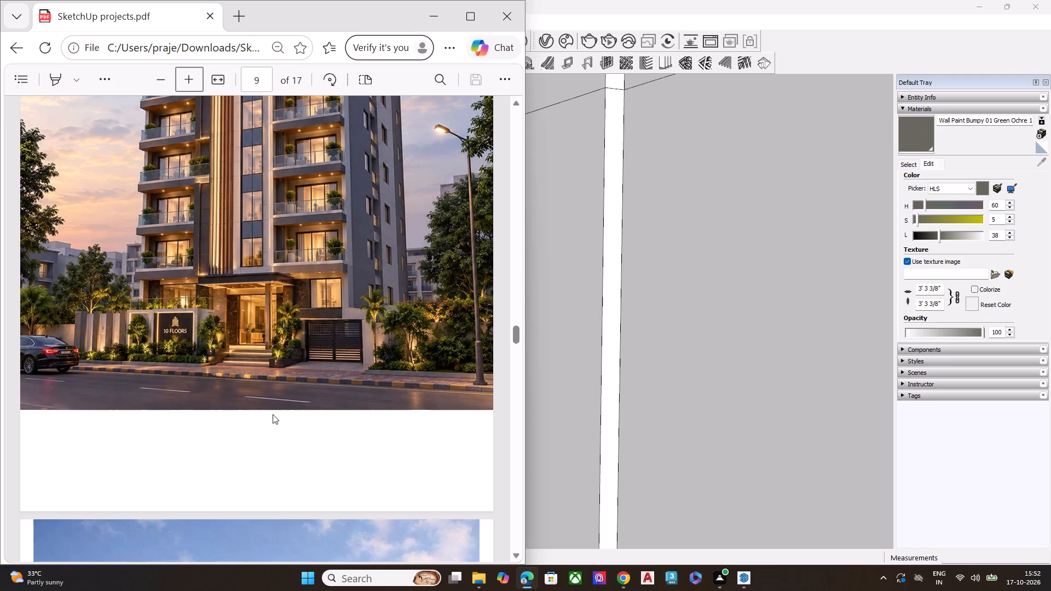
key("space")
left_click(498, 25)
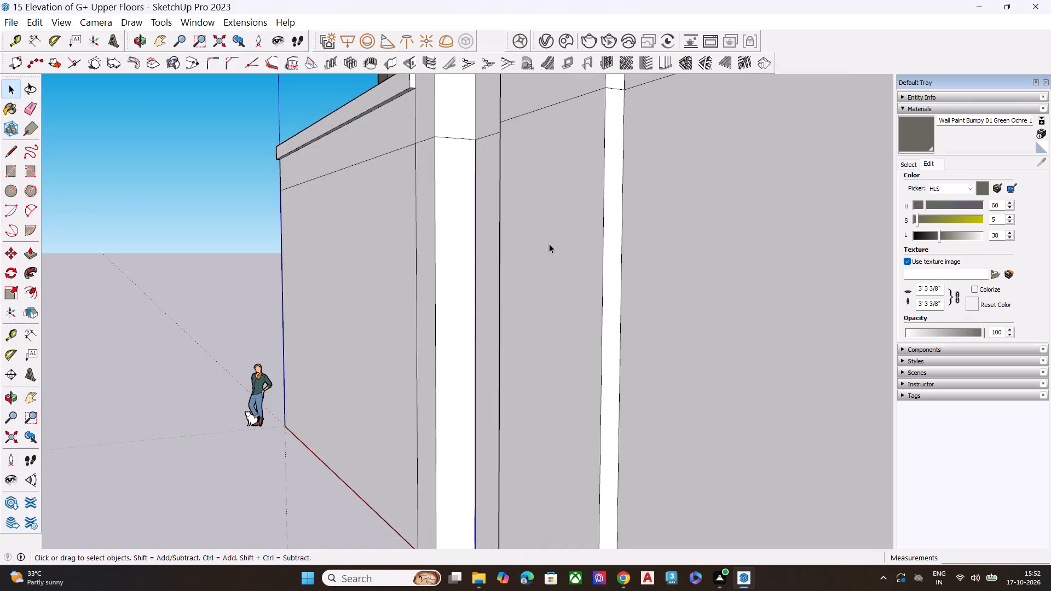
Pull the narrow recessed strip beside the left front pillar of the base outward, flush with the pillar's front face.
scroll(548, 309, "down", 8)
scroll(407, 286, "down", 1)
middle_click_drag(407, 286, 481, 267)
scroll(482, 267, "up", 2)
scroll(487, 272, "down", 2)
scroll(490, 274, "up", 3)
left_click(522, 283)
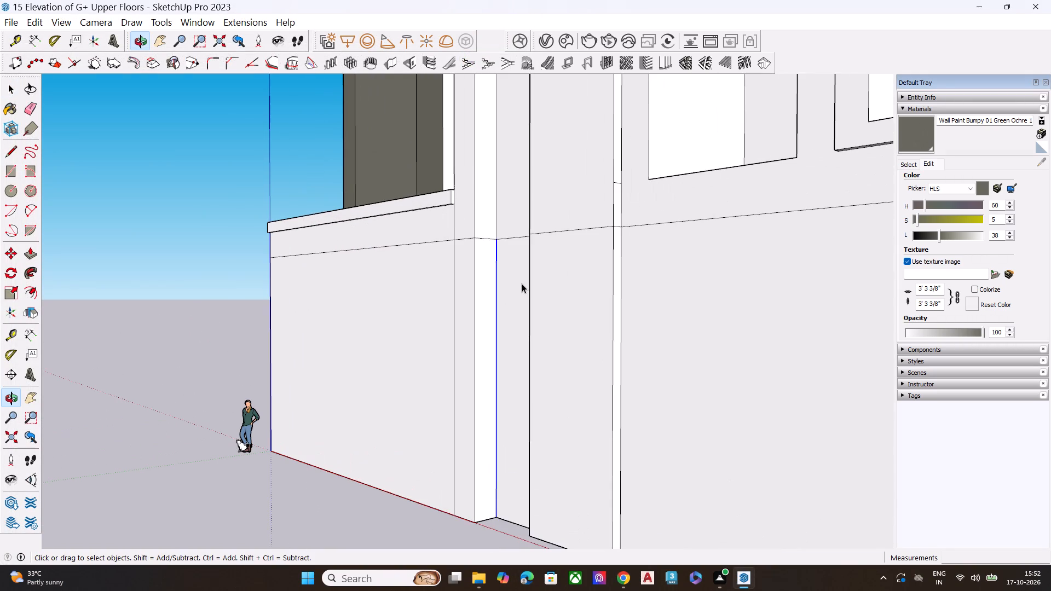
key("p")
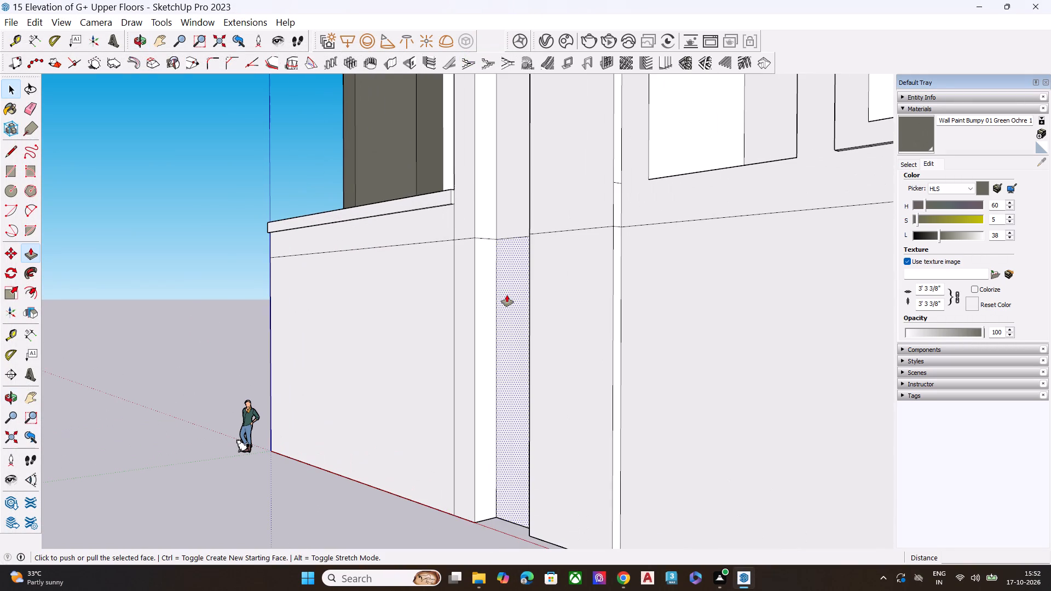
left_click(512, 257)
left_click_drag(498, 246, 480, 250)
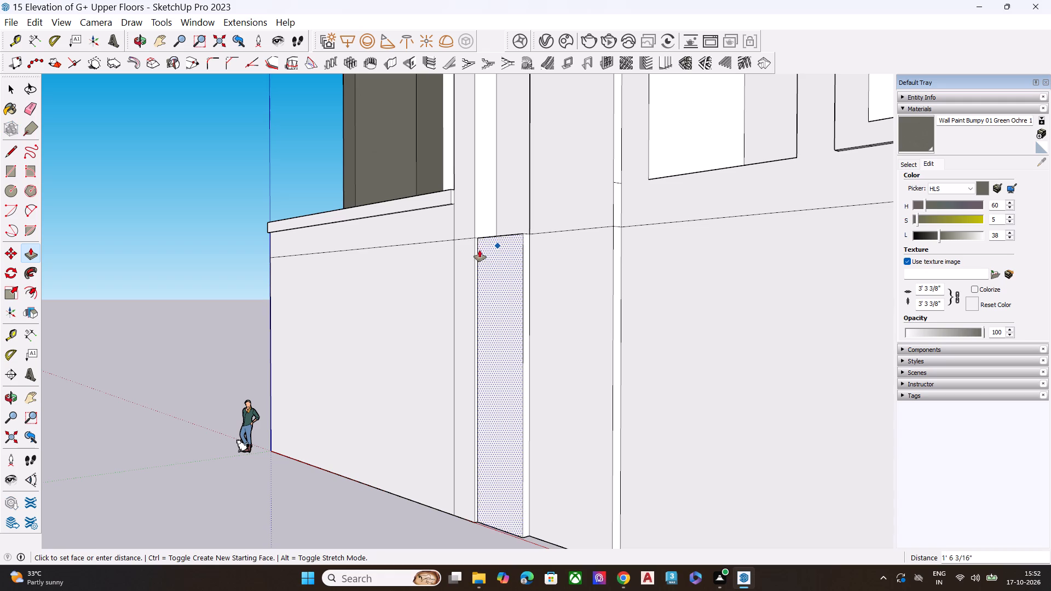
left_click_drag(480, 250, 452, 250)
key("space")
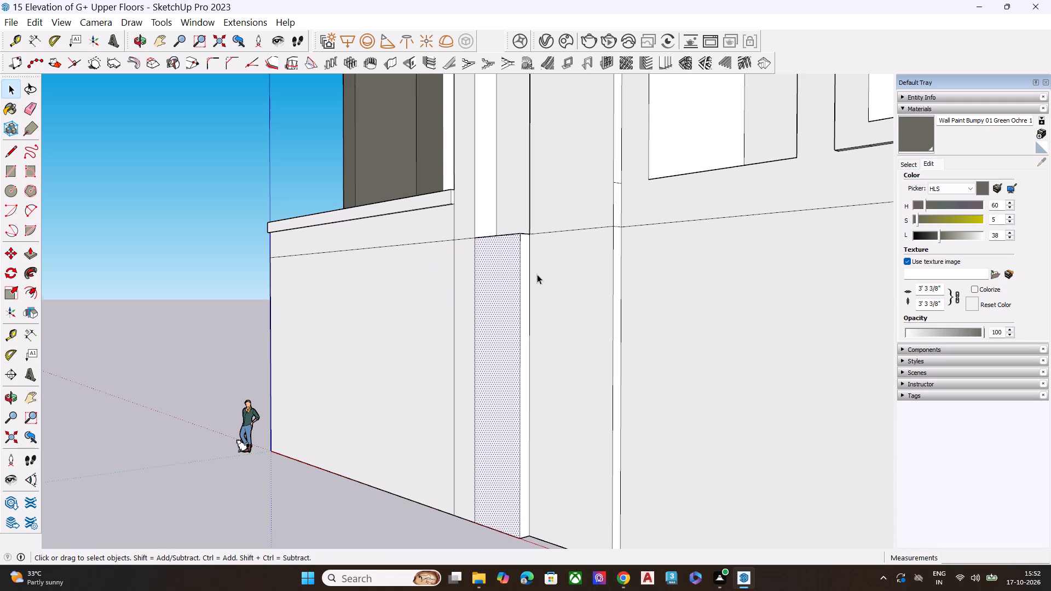
Pull the adjoining recessed base face below the central column outward, flush with the strip just extended.
middle_click_drag(537, 274, 505, 364)
scroll(521, 339, "up", 1)
left_click(533, 325)
key("p")
left_click_drag(536, 322, 530, 323)
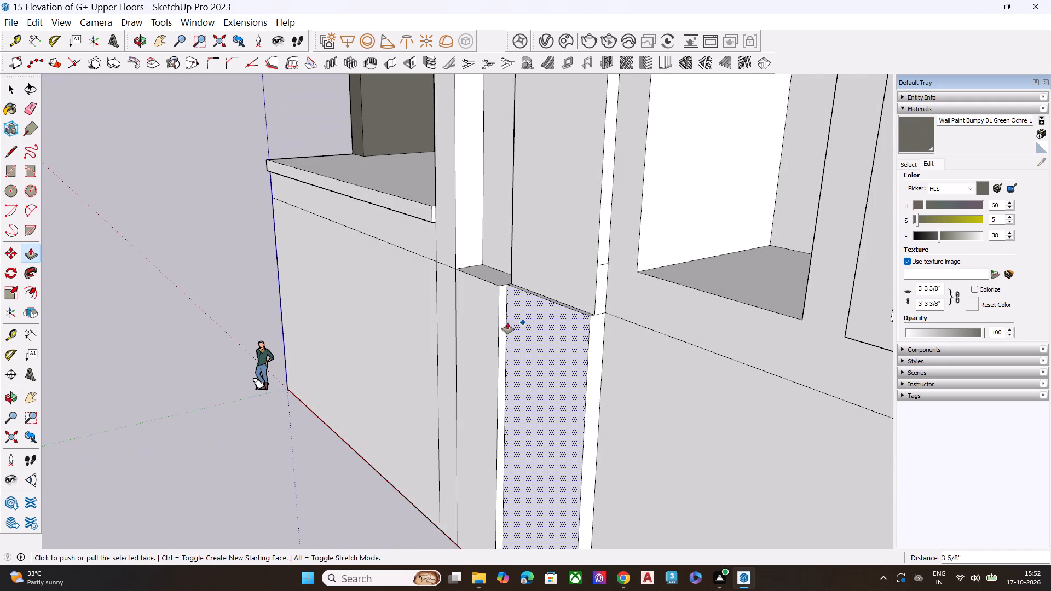
left_click_drag(503, 320, 430, 331)
left_click_drag(520, 289, 503, 293)
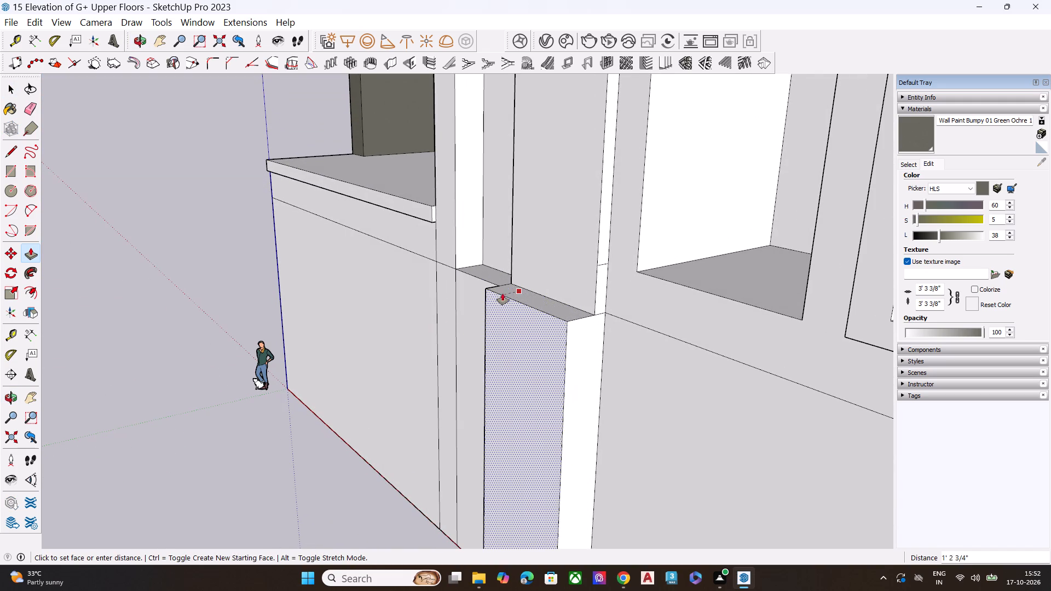
left_click_drag(503, 293, 470, 271)
key("space")
Pull the wide recessed base face between the central column and the front corner outward, flush with the section just extended.
scroll(449, 315, "down", 6)
left_click(578, 376)
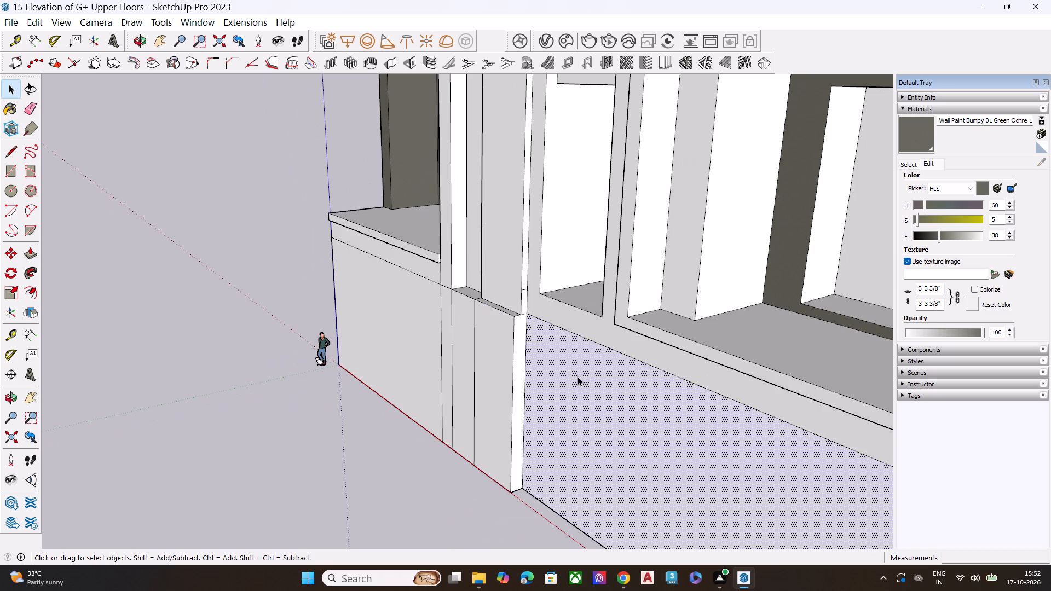
middle_click_drag(578, 376, 494, 375)
key("p")
left_click(518, 367)
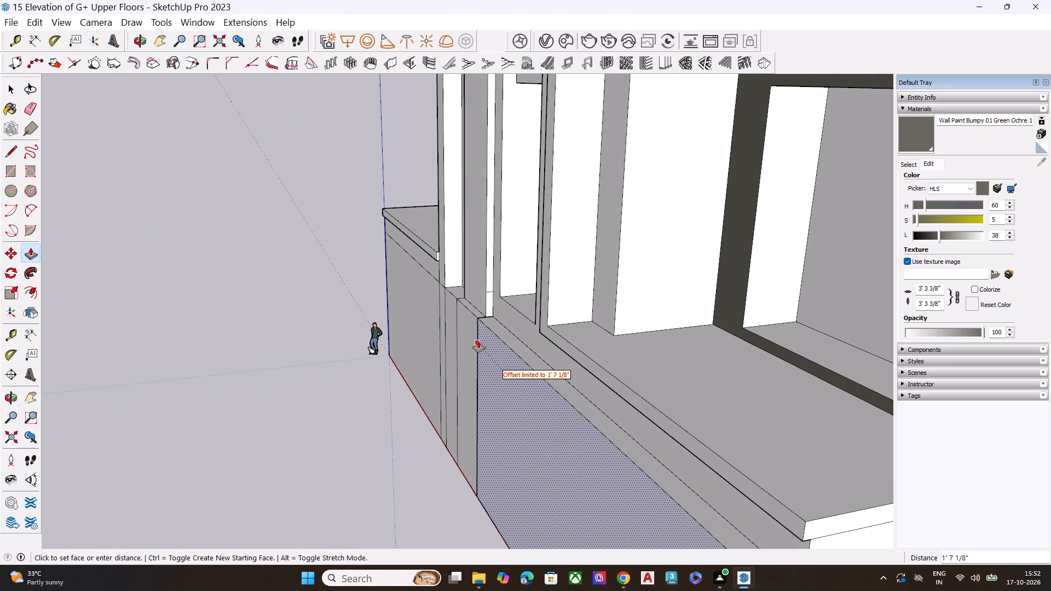
left_click(470, 328)
key("space")
Pull the narrow recessed strip below the dark corner pillar forward, flush with the base's front face.
scroll(426, 331, "down", 1)
scroll(426, 331, "up", 1)
scroll(426, 331, "down", 5)
middle_click_drag(470, 345, 484, 303)
scroll(575, 433, "up", 3)
scroll(593, 448, "down", 1)
scroll(598, 451, "up", 1)
left_click(661, 418)
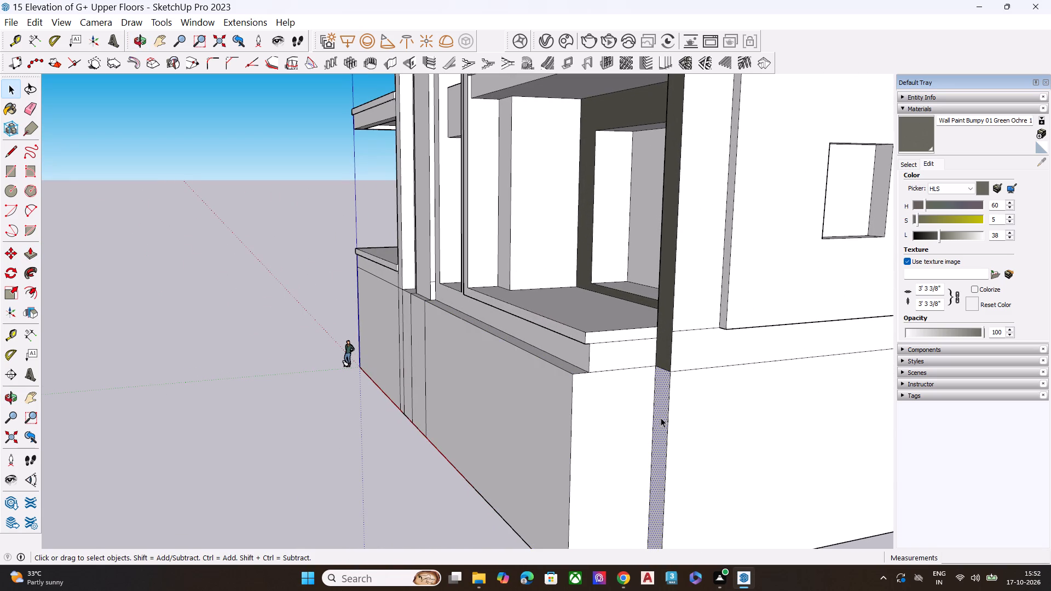
key("p")
left_click(661, 418)
left_click_drag(604, 433, 575, 436)
left_click_drag(608, 410, 584, 418)
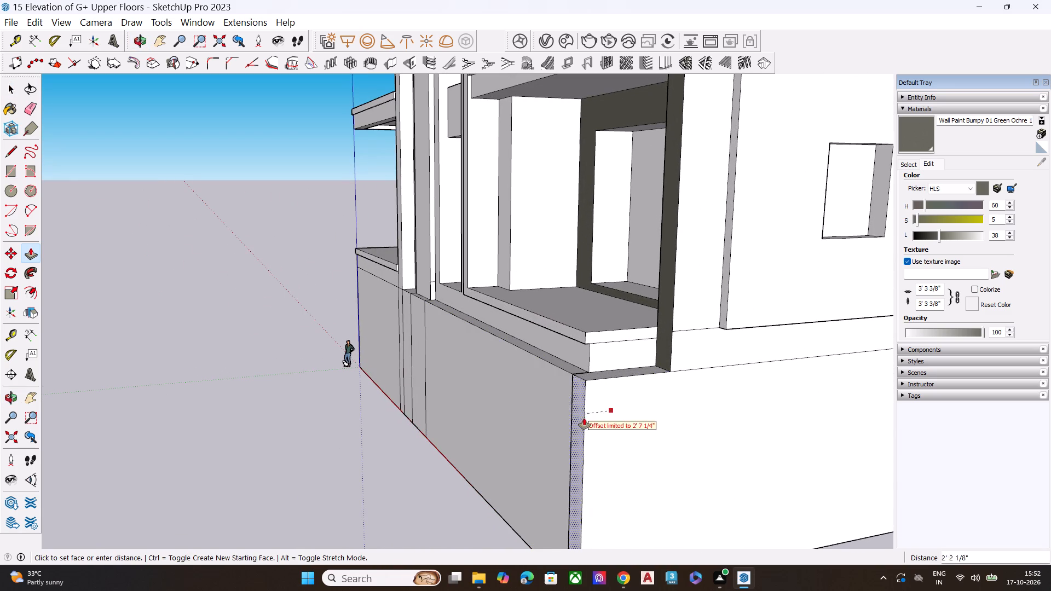
left_click_drag(584, 418, 573, 421)
left_click(573, 421)
key("space")
Erase the leftover vertical seam line beside the front corner of the ground-floor base.
scroll(578, 407, "down", 5)
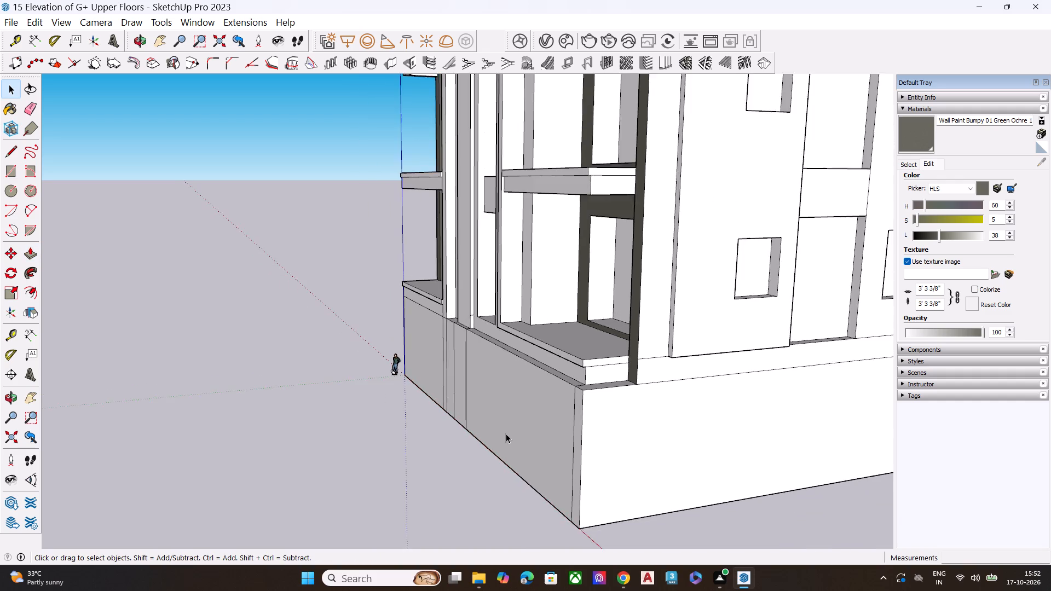
middle_click_drag(503, 434, 544, 362)
scroll(544, 362, "up", 1)
left_click(489, 473)
middle_click_drag(590, 415, 700, 439)
scroll(700, 442, "up", 5)
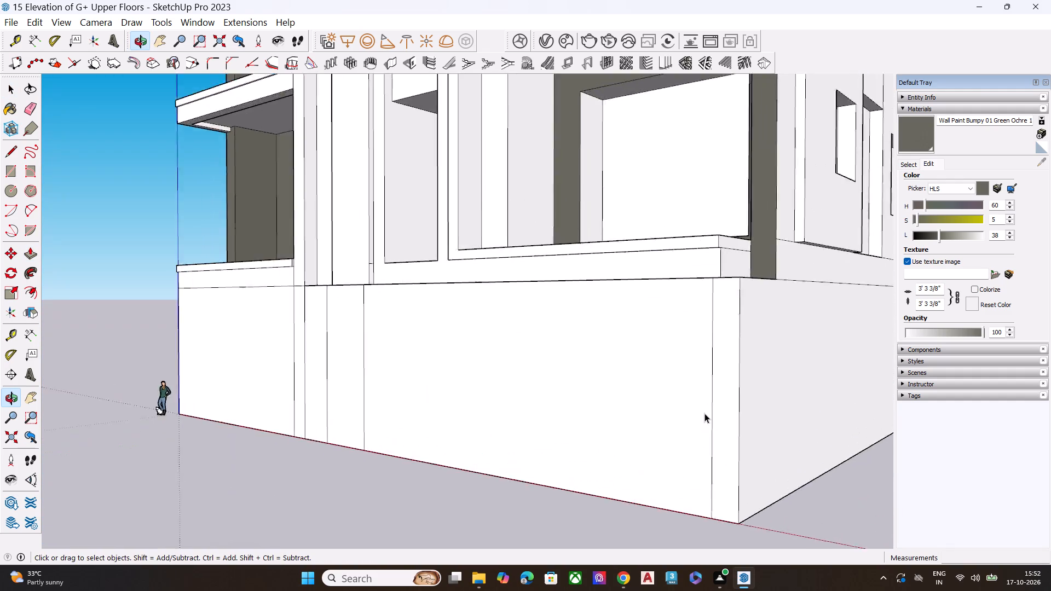
scroll(704, 413, "up", 4)
key("e")
left_click(717, 392)
Erase the two vertical seam lines on the base's front face below the left front pillar.
scroll(736, 408, "down", 6)
scroll(746, 419, "up", 1)
scroll(748, 425, "down", 3)
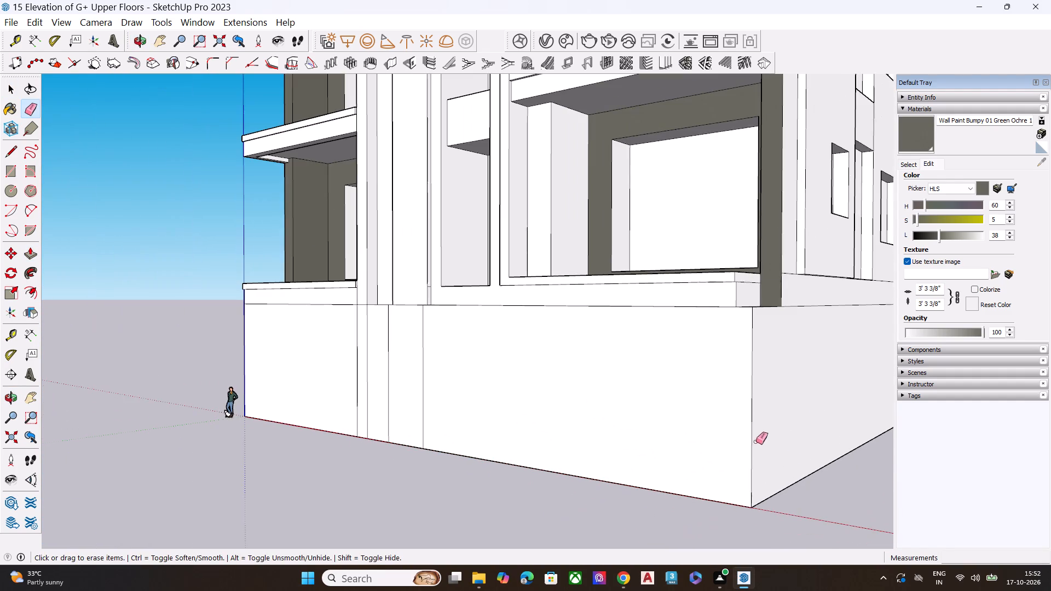
middle_click_drag(318, 325, 678, 573)
scroll(500, 394, "up", 4)
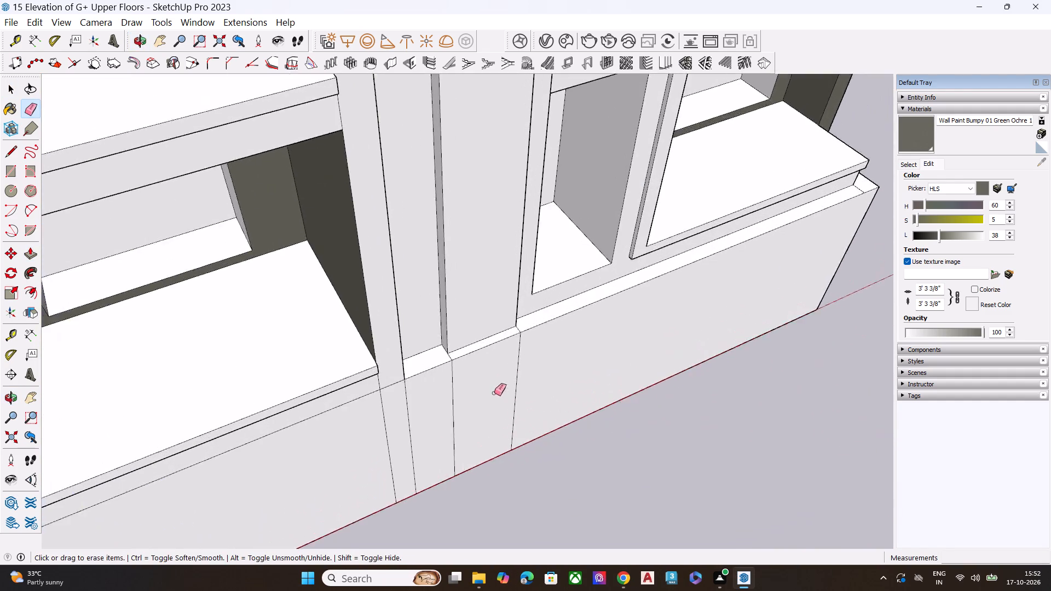
scroll(492, 393, "down", 1)
scroll(494, 393, "up", 4)
middle_click_drag(438, 393, 517, 258)
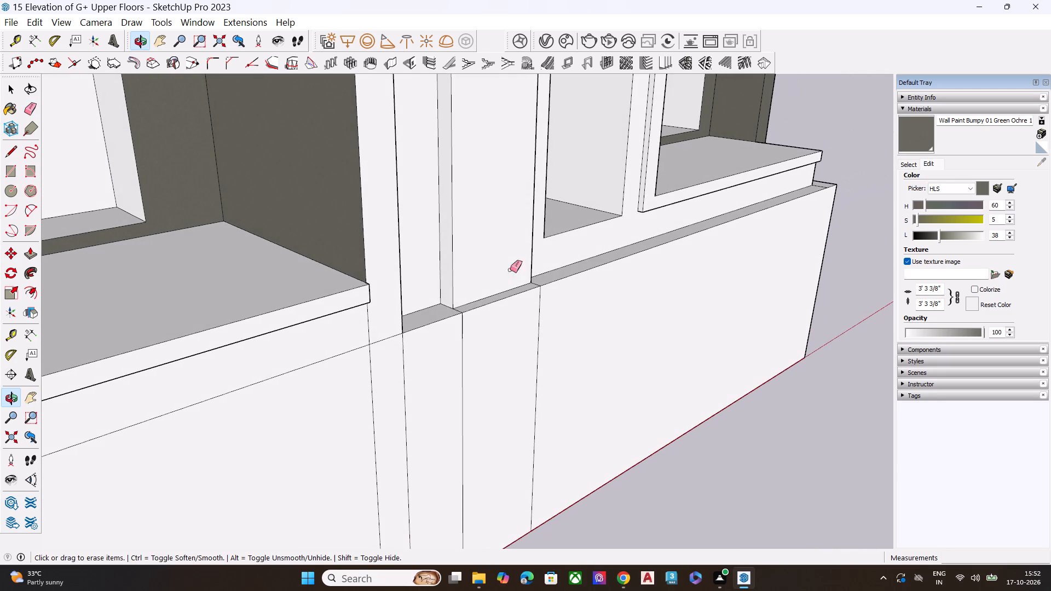
scroll(449, 323, "down", 7)
middle_click_drag(458, 352, 227, 325)
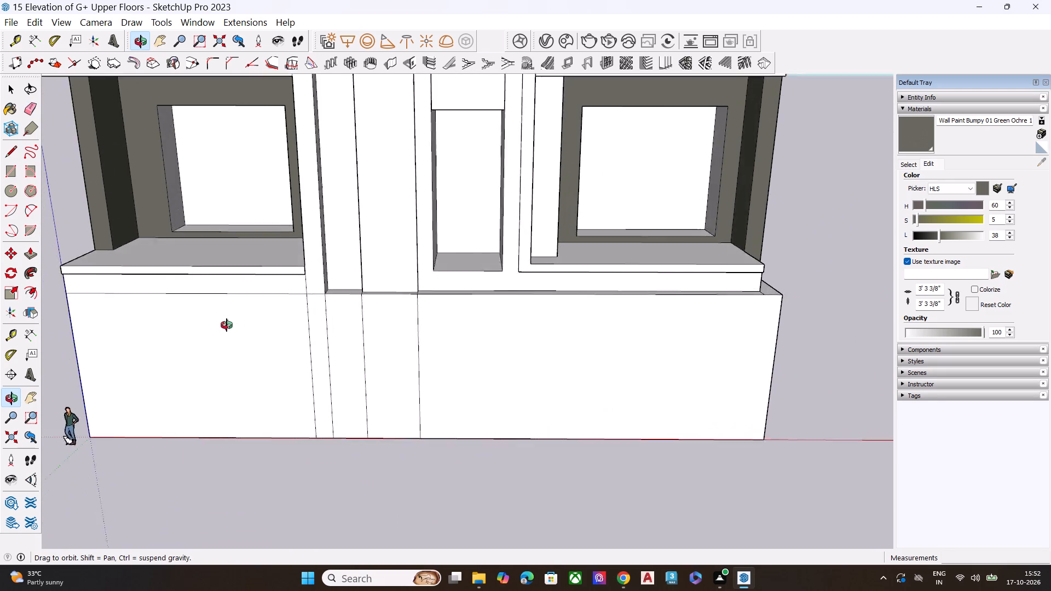
middle_click_drag(227, 325, 216, 252)
scroll(251, 303, "up", 6)
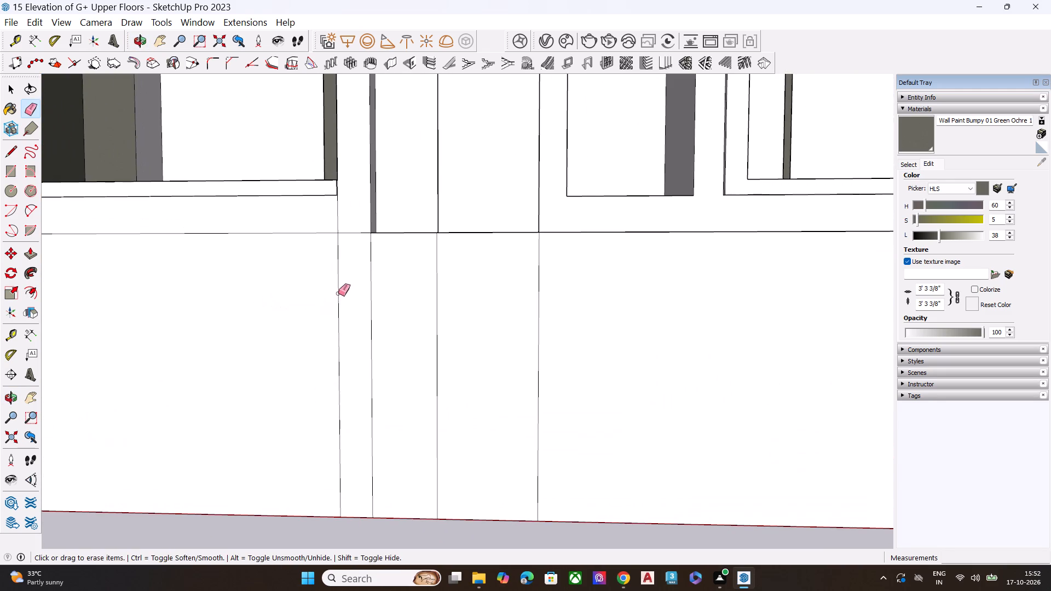
left_click(338, 293)
left_click(368, 292)
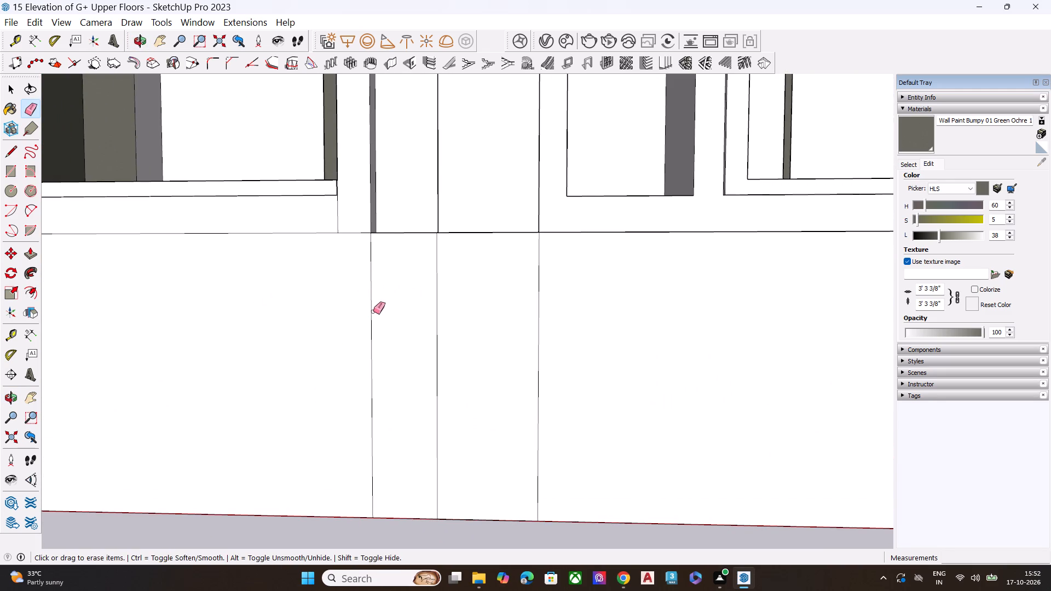
left_click(372, 311)
Erase the remaining two vertical seam lines below the central column so the base front is one face.
scroll(423, 332, "down", 16)
scroll(451, 393, "down", 9)
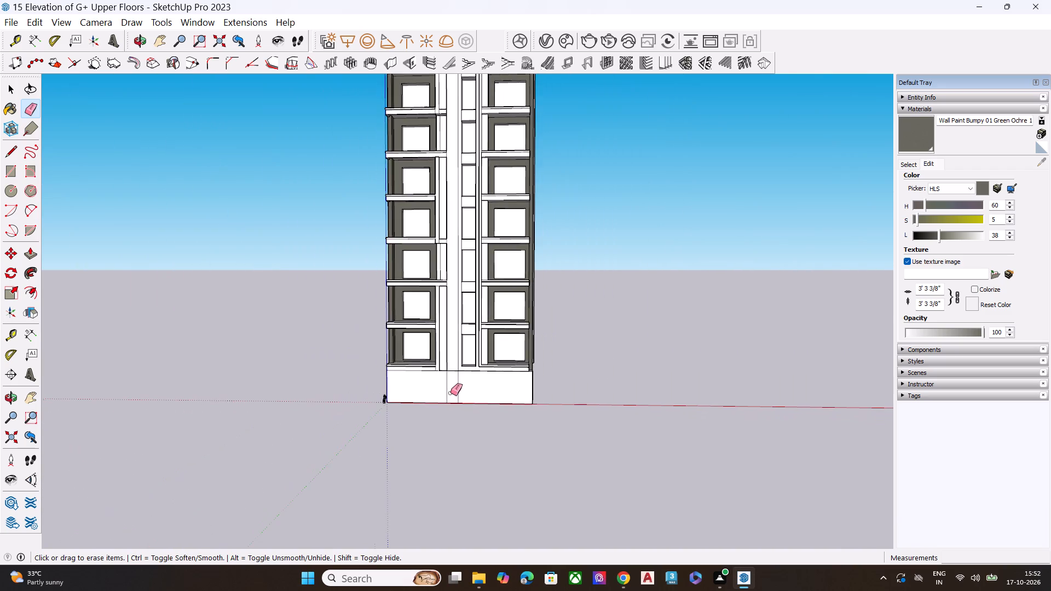
middle_click_drag(428, 368, 371, 373)
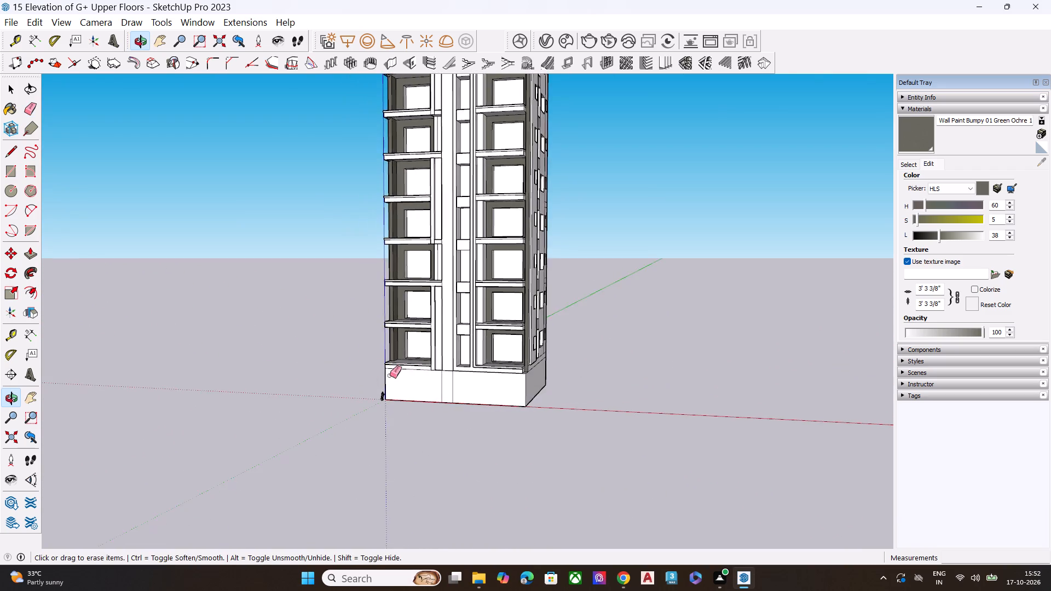
scroll(387, 375, "up", 4)
scroll(415, 392, "down", 3)
scroll(416, 393, "up", 3)
scroll(470, 386, "up", 2)
scroll(472, 384, "down", 1)
scroll(473, 384, "up", 1)
scroll(475, 383, "down", 2)
scroll(475, 383, "up", 2)
left_click(473, 381)
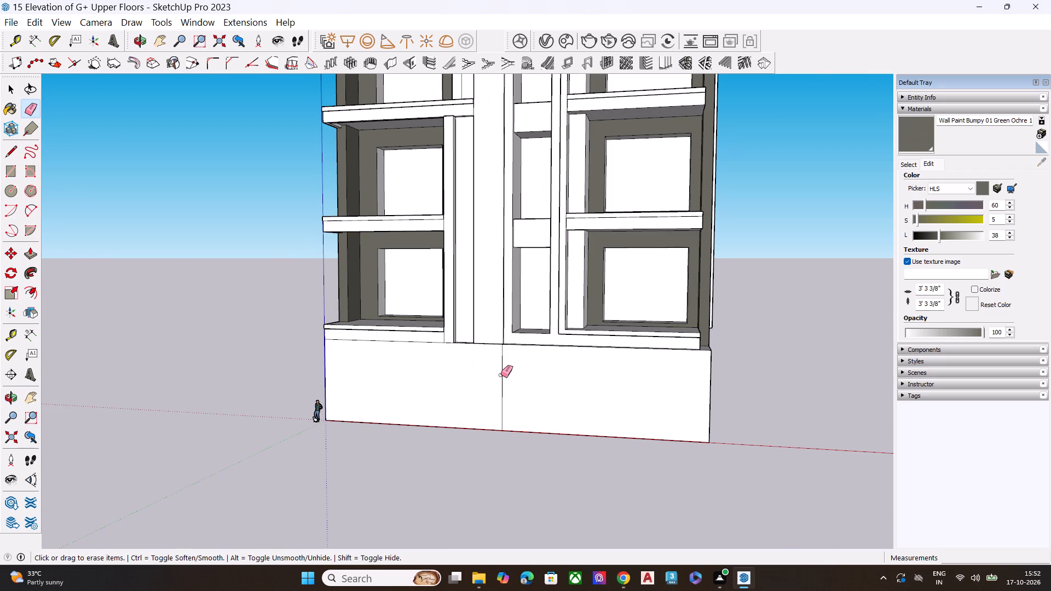
left_click(501, 375)
Push the base's whole front face inward about 1' 7 1/8", setting it back beneath the first balcony slabs.
scroll(503, 385, "down", 7)
middle_click_drag(553, 431, 401, 443)
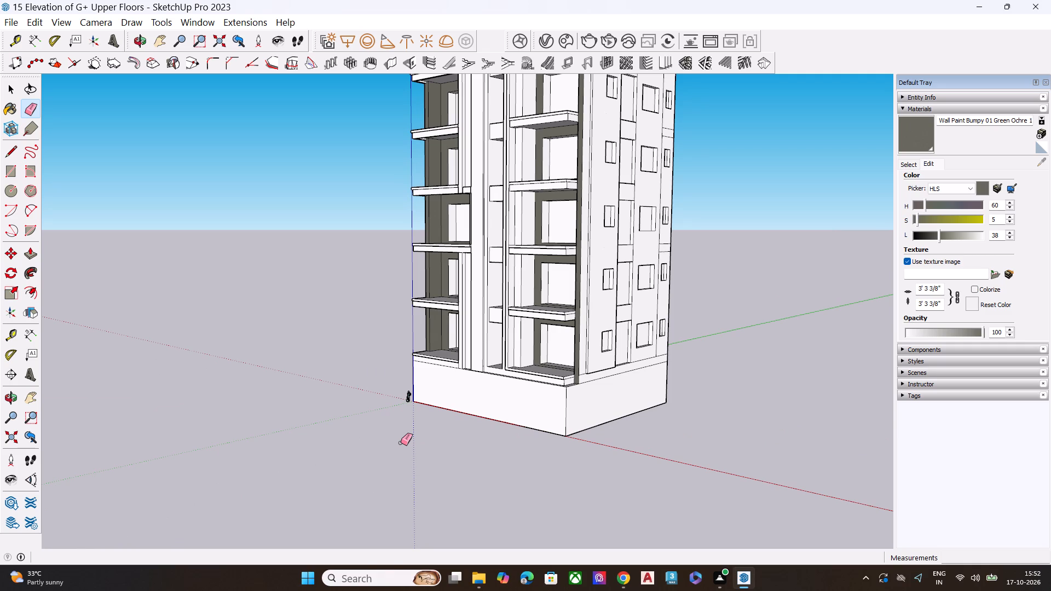
scroll(374, 454, "down", 6)
middle_click_drag(492, 446, 461, 412)
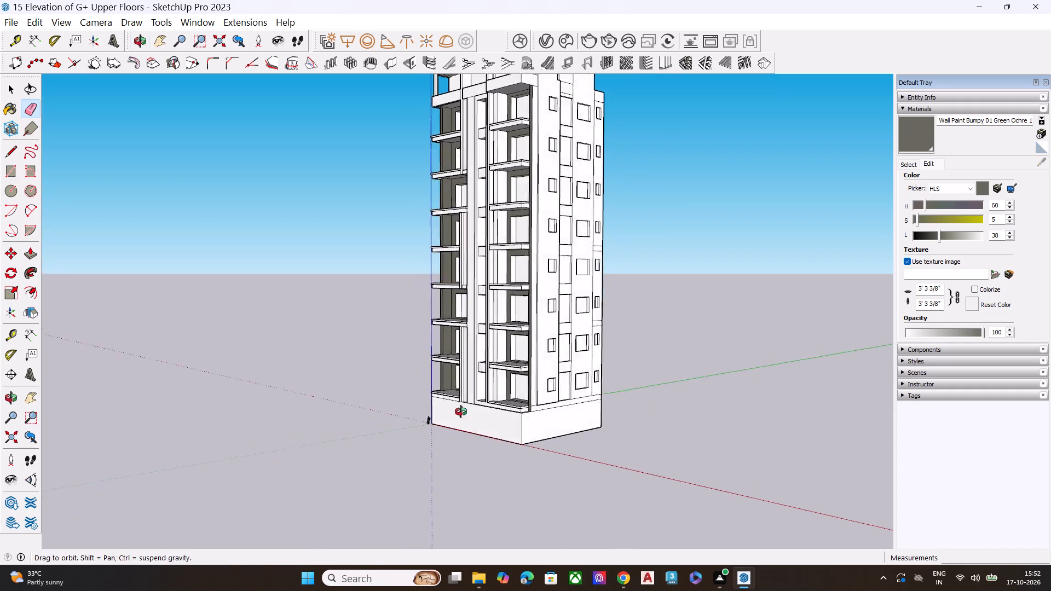
middle_click_drag(461, 412, 460, 403)
scroll(460, 403, "up", 7)
key("space")
scroll(470, 424, "down", 1)
scroll(473, 427, "up", 1)
left_click(513, 443)
scroll(539, 456, "up", 1)
middle_click_drag(539, 455, 509, 395)
scroll(524, 396, "up", 7)
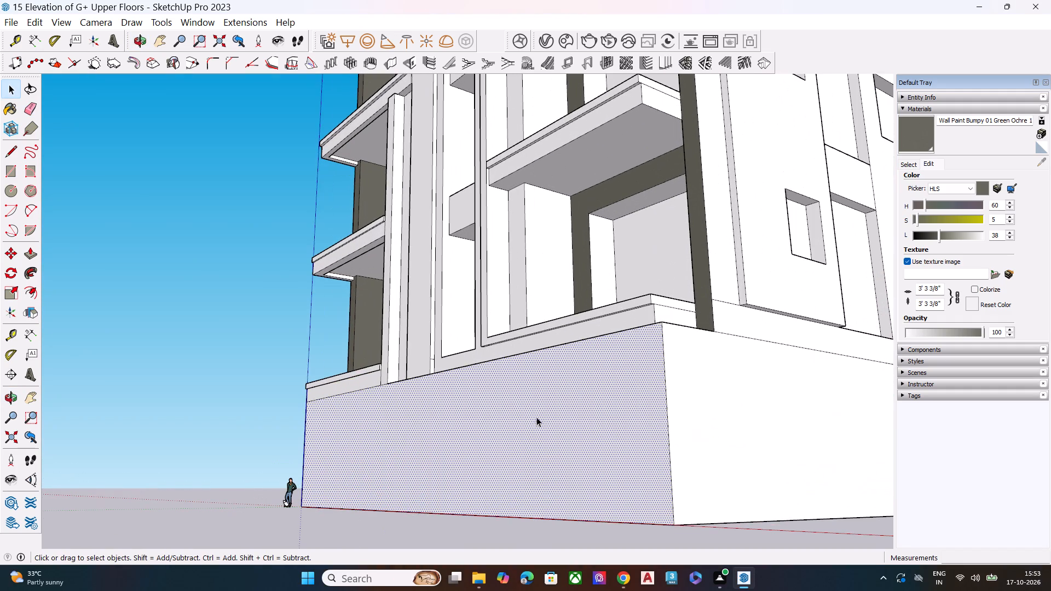
key("p")
left_click(535, 419)
left_click(610, 415)
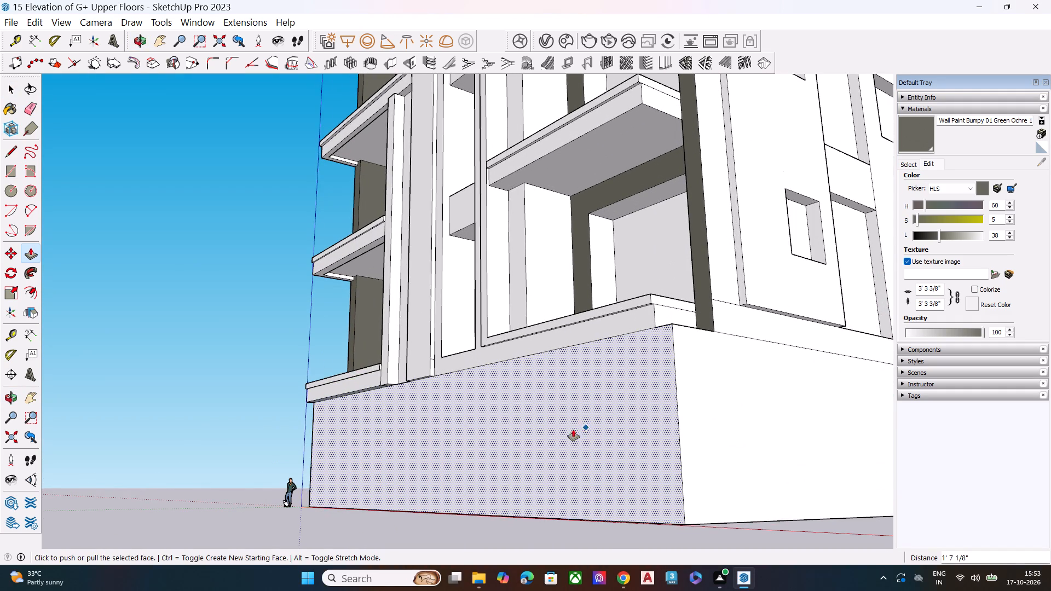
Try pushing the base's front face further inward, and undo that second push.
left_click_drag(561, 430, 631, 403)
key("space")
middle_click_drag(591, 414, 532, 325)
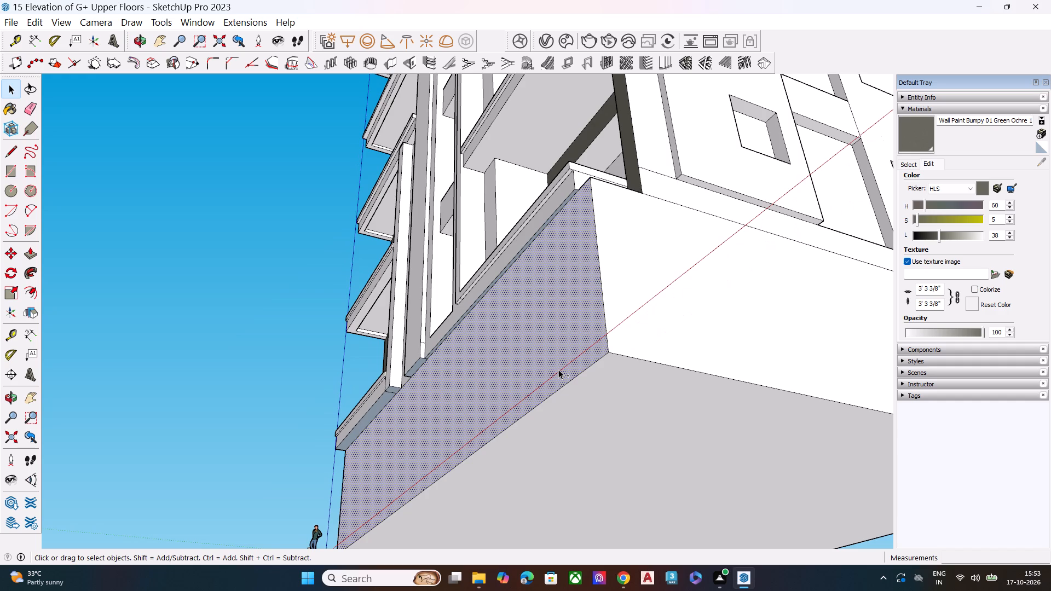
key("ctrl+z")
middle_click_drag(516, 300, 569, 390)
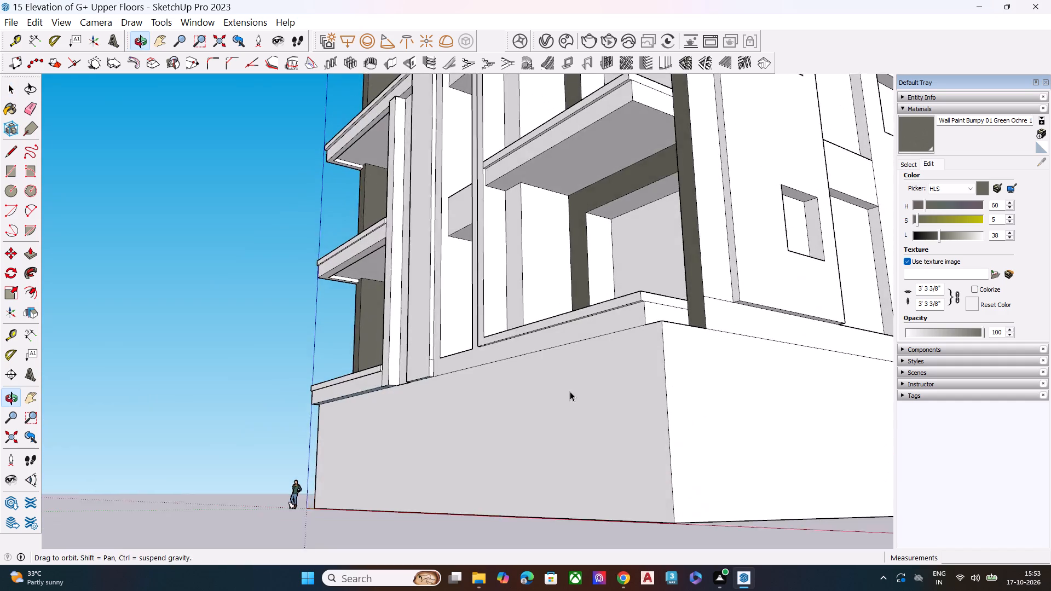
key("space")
Open the reference document SketchUp projects.pdf from the recent files.
scroll(557, 370, "down", 4)
scroll(557, 370, "up", 2)
scroll(558, 370, "down", 2)
middle_click_drag(375, 401, 455, 380)
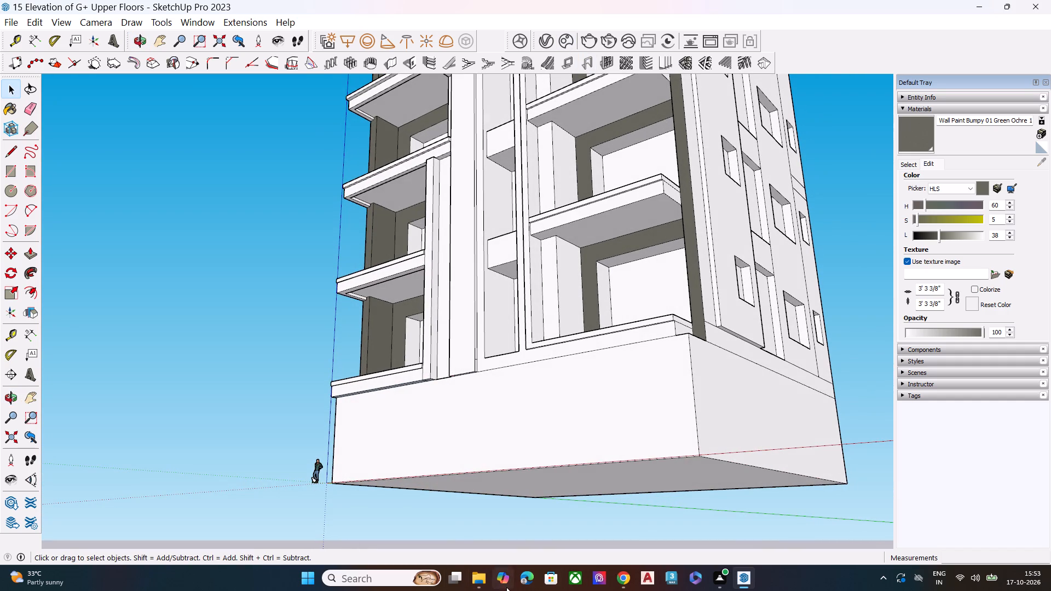
left_click(521, 582)
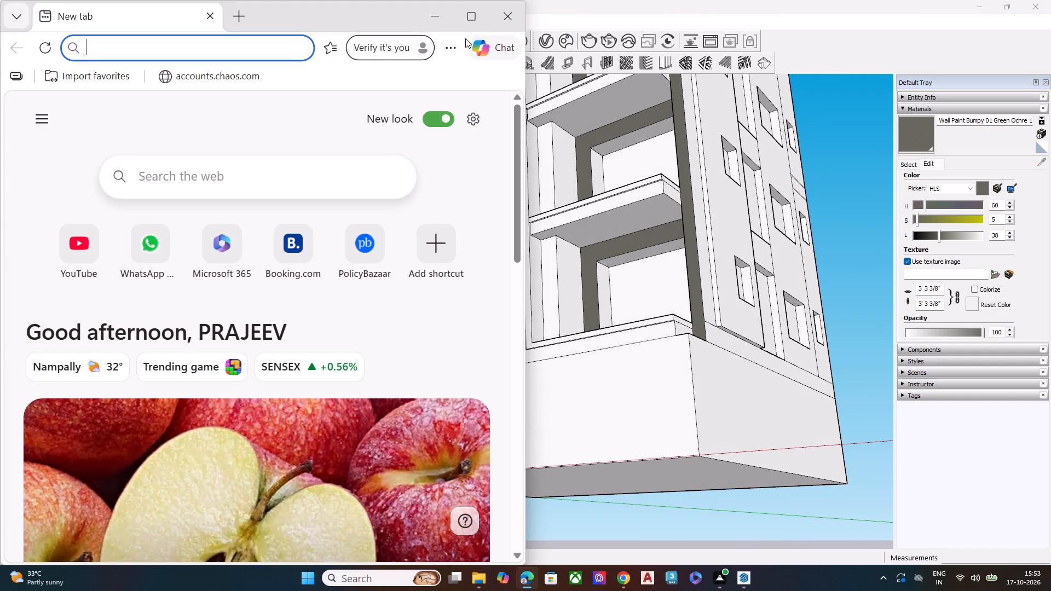
left_click(507, 10)
left_click(472, 590)
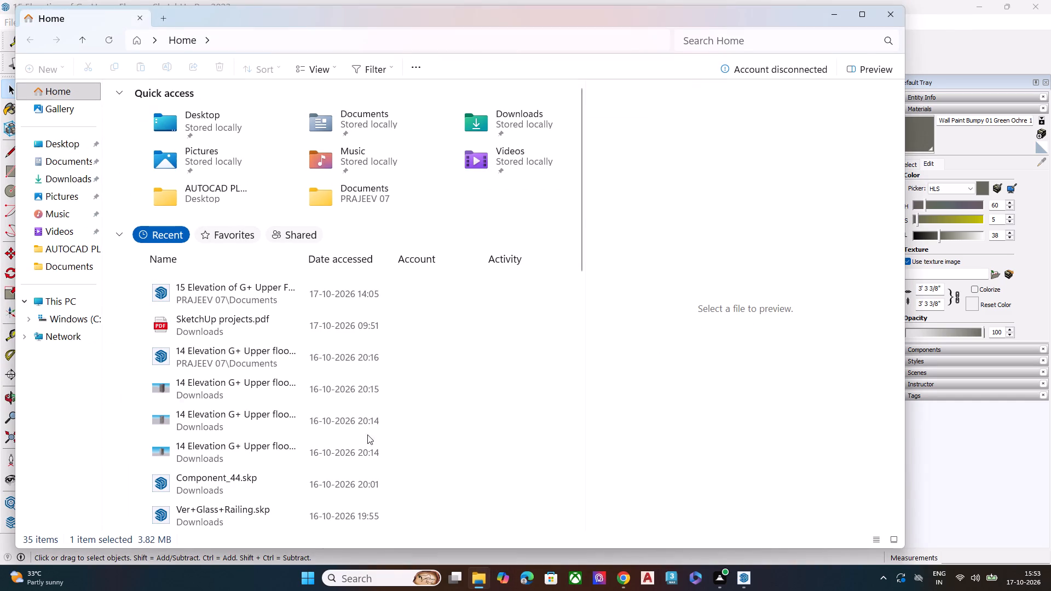
double_click(223, 323)
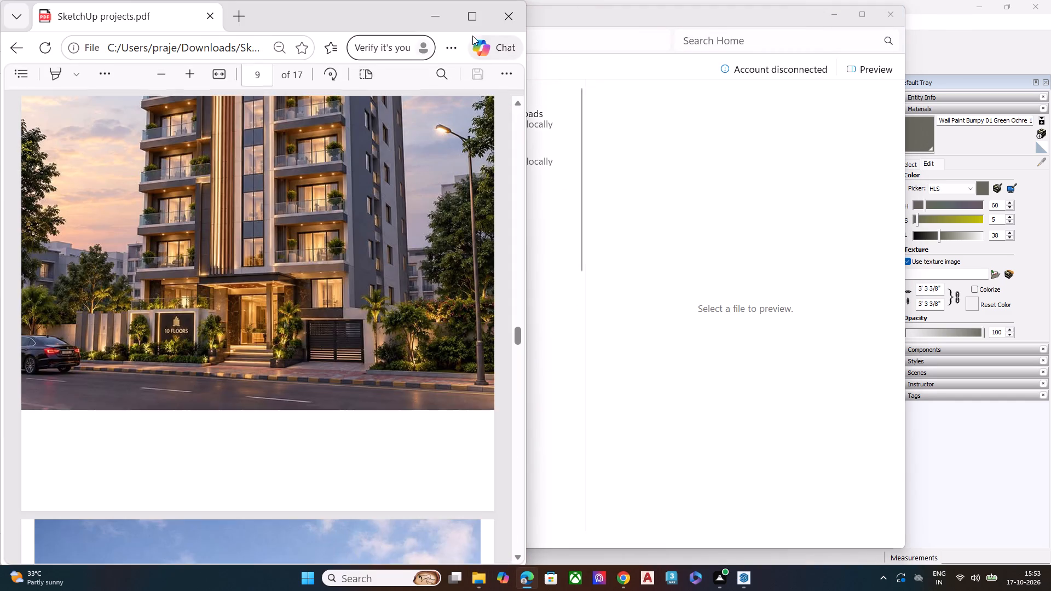
Examine the tower rendering's entrance canopy, steps, gate and ground-floor walls on page 9 at a larger zoom.
scroll(199, 300, "down", 1)
scroll(199, 298, "up", 2)
scroll(199, 297, "down", 1)
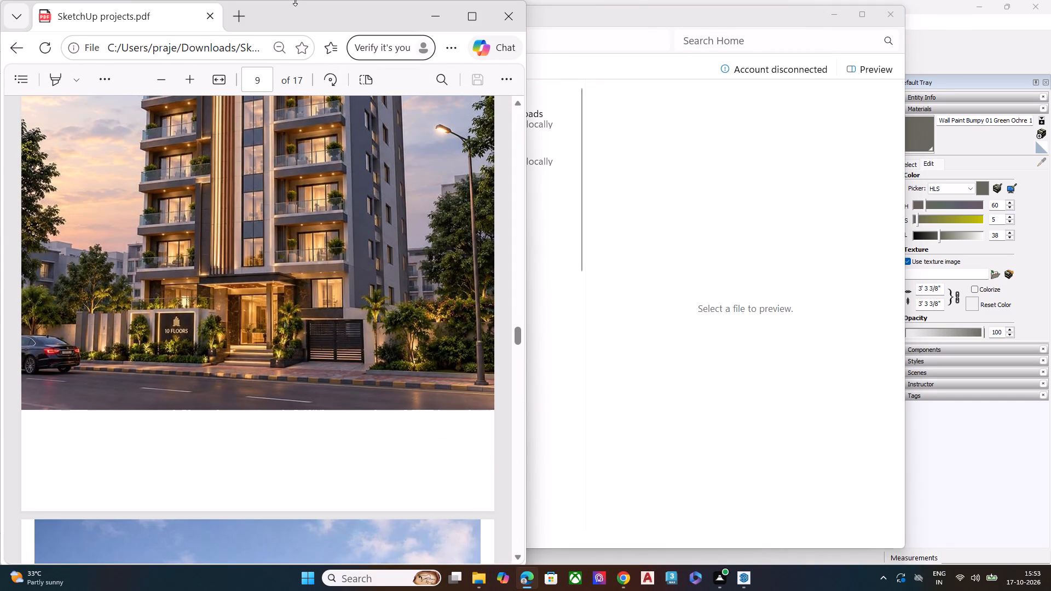
triple_click(190, 78)
left_click(190, 78)
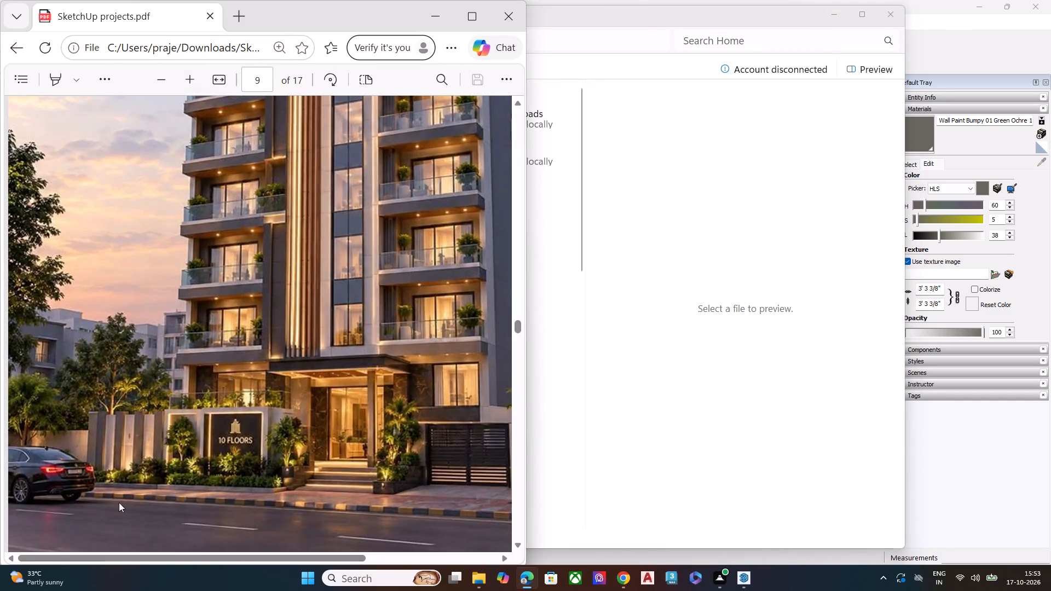
left_click_drag(160, 558, 249, 564)
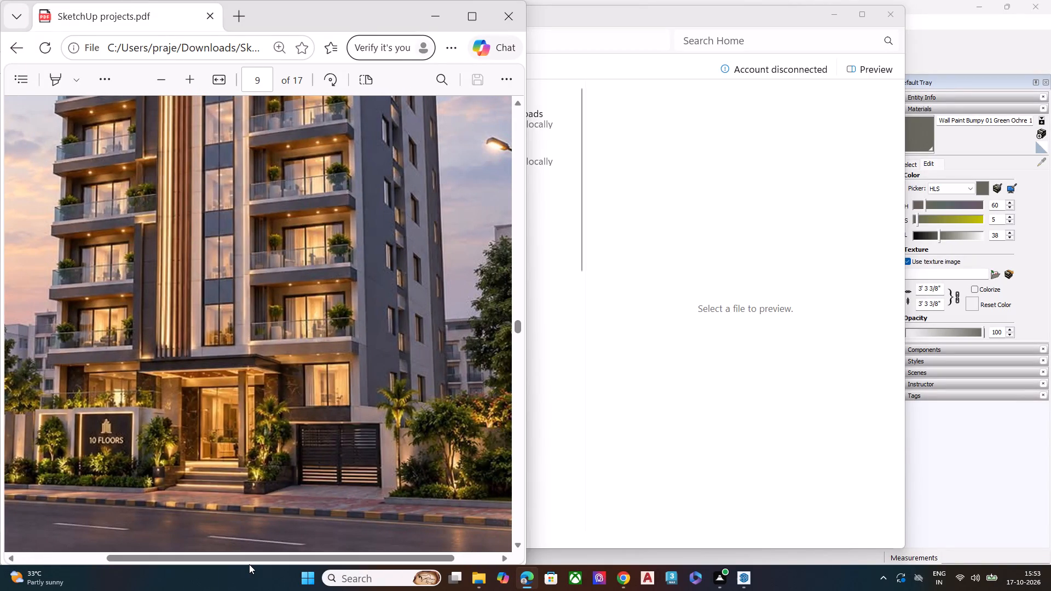
scroll(249, 564, "down", 5)
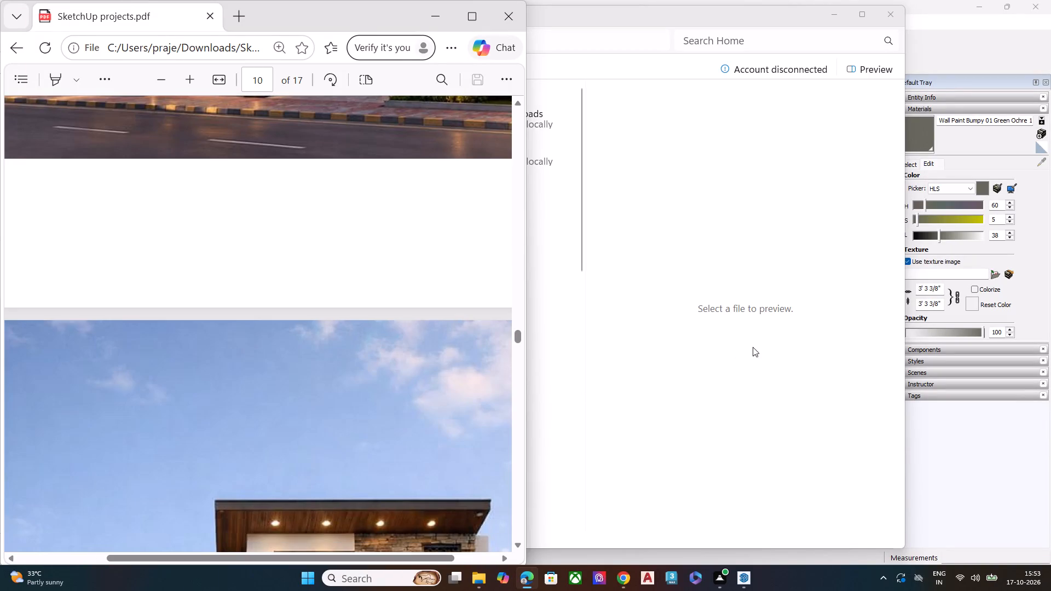
scroll(271, 425, "up", 1)
scroll(271, 425, "down", 1)
scroll(267, 425, "up", 2)
scroll(20, 590, "up", 3)
scroll(85, 478, "up", 1)
scroll(85, 478, "down", 1)
scroll(85, 478, "up", 6)
scroll(85, 478, "down", 4)
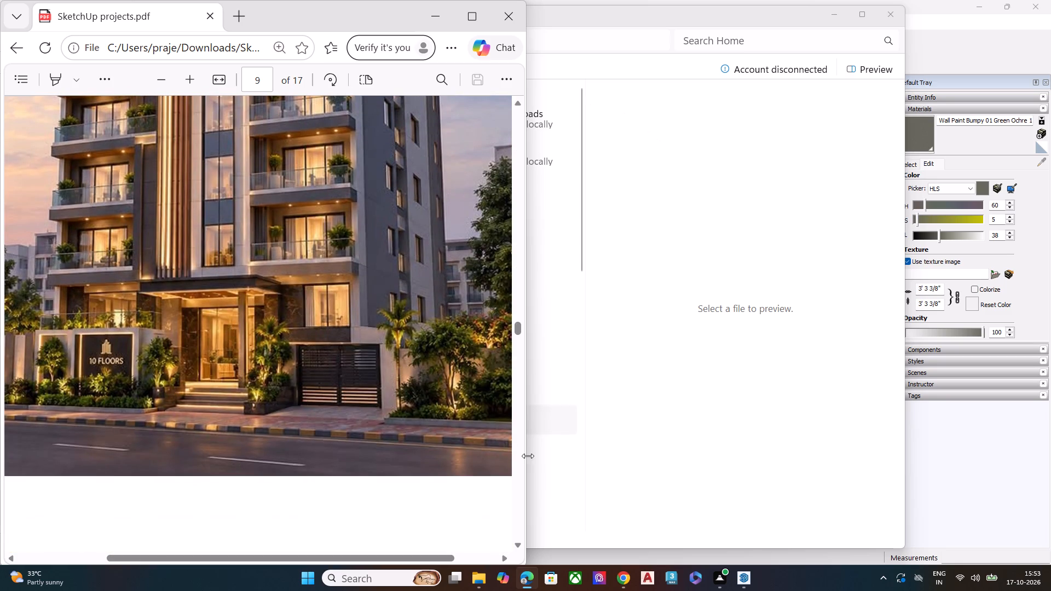
Close the file browser and arrange the reference PDF and the SketchUp model side by side.
left_click(890, 18)
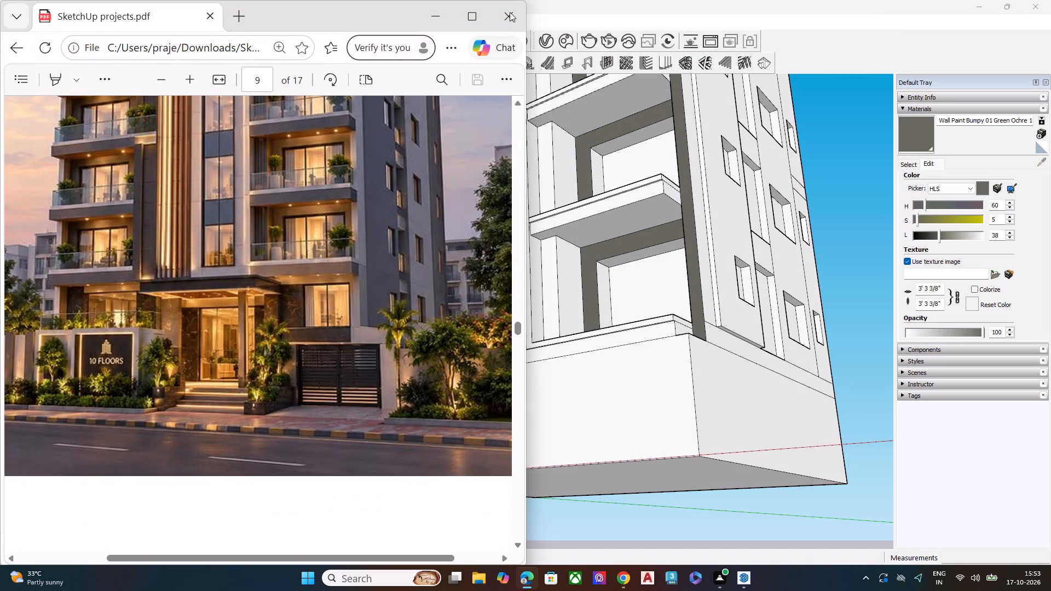
left_click_drag(372, 9, 461, 0)
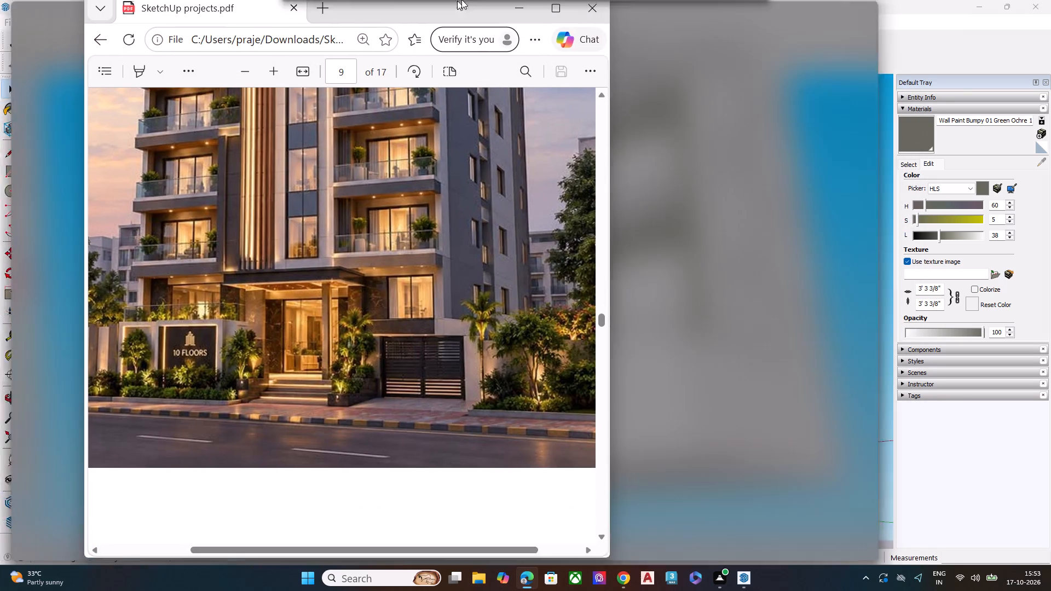
left_click_drag(461, 0, 423, 37)
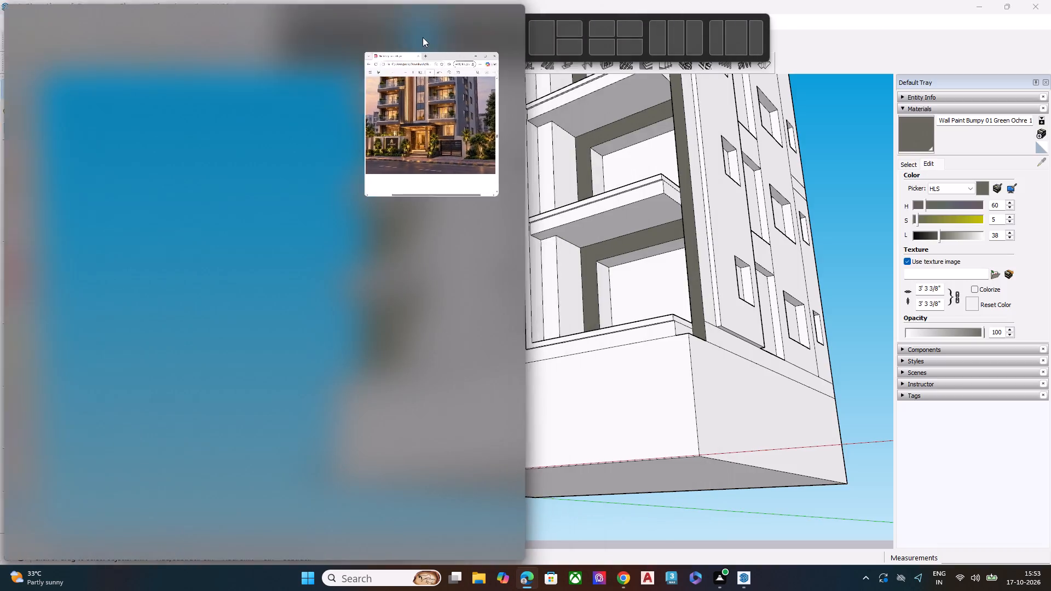
left_click(748, 171)
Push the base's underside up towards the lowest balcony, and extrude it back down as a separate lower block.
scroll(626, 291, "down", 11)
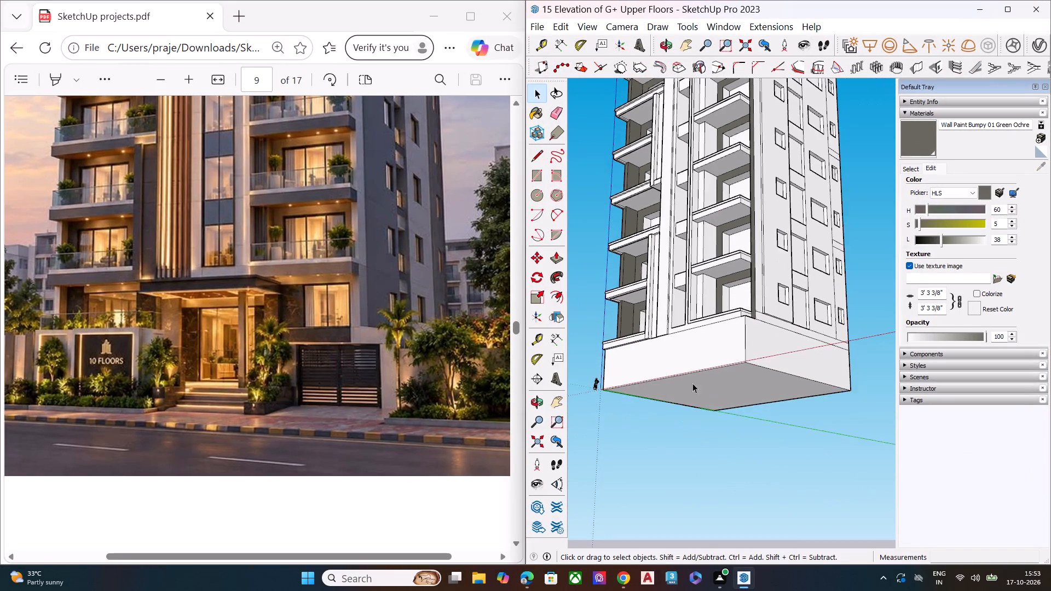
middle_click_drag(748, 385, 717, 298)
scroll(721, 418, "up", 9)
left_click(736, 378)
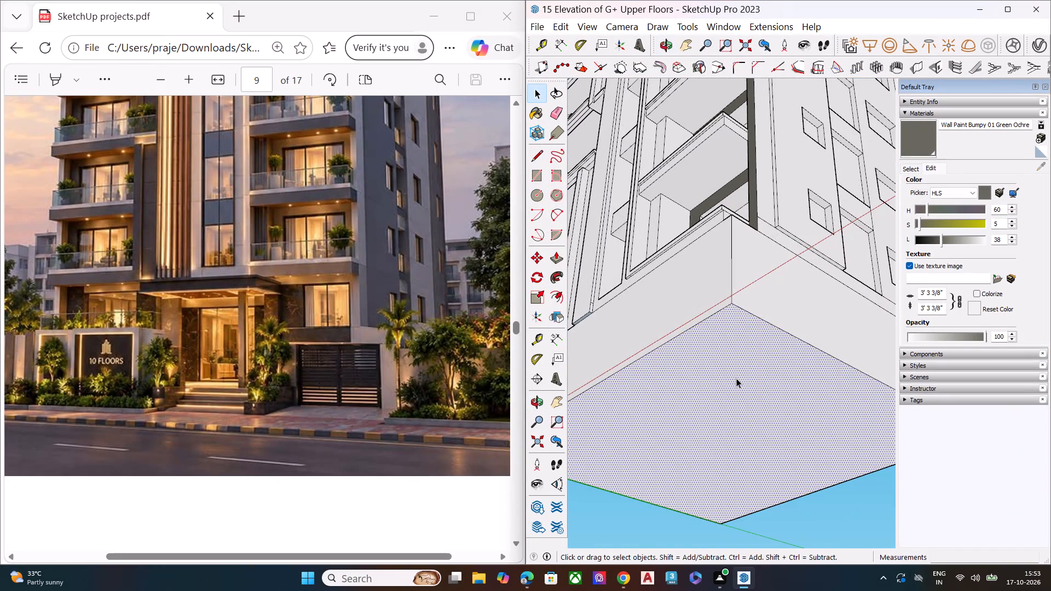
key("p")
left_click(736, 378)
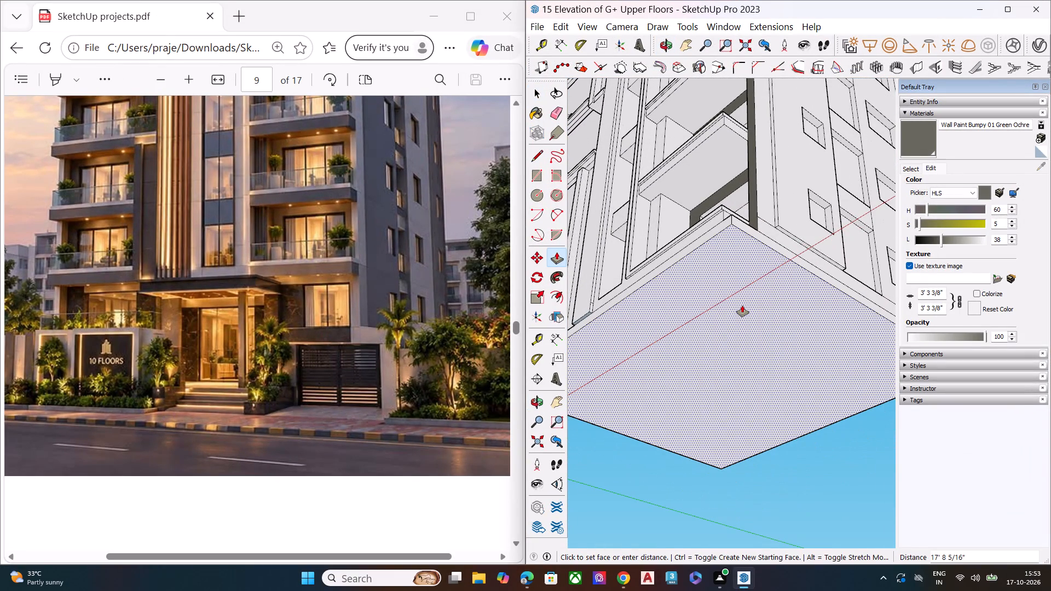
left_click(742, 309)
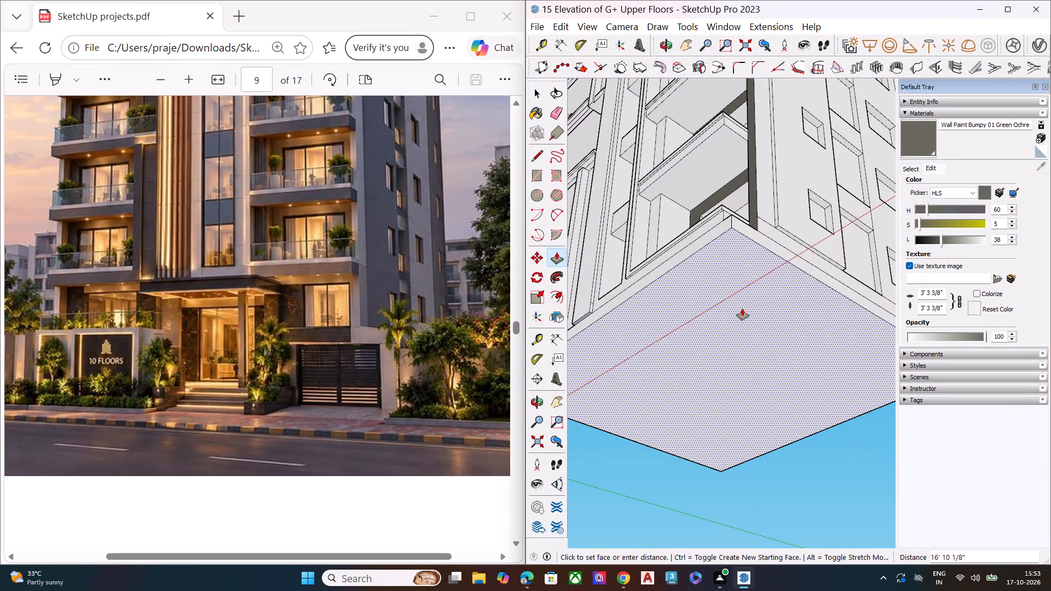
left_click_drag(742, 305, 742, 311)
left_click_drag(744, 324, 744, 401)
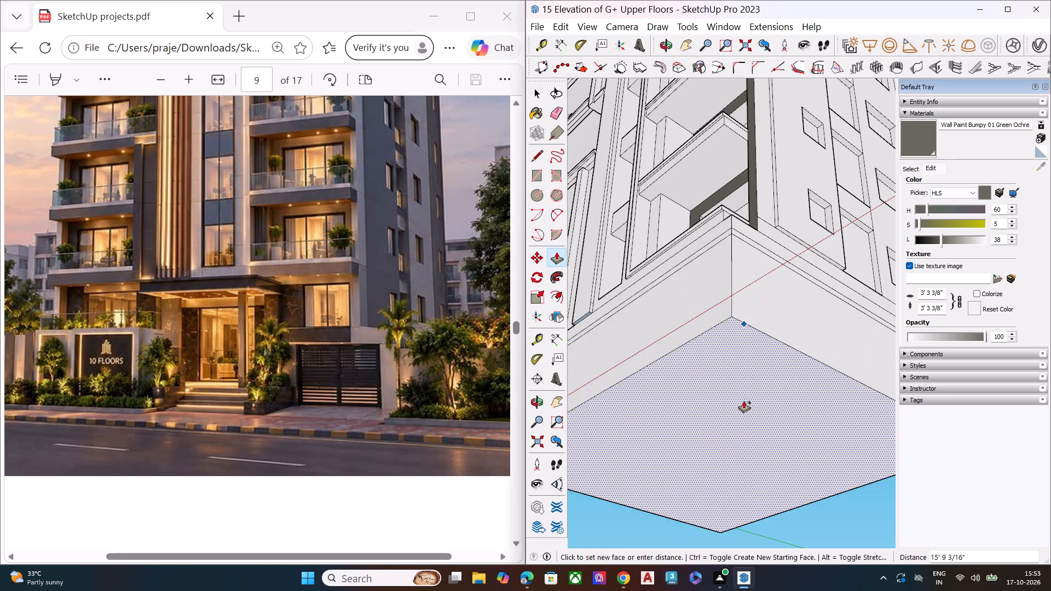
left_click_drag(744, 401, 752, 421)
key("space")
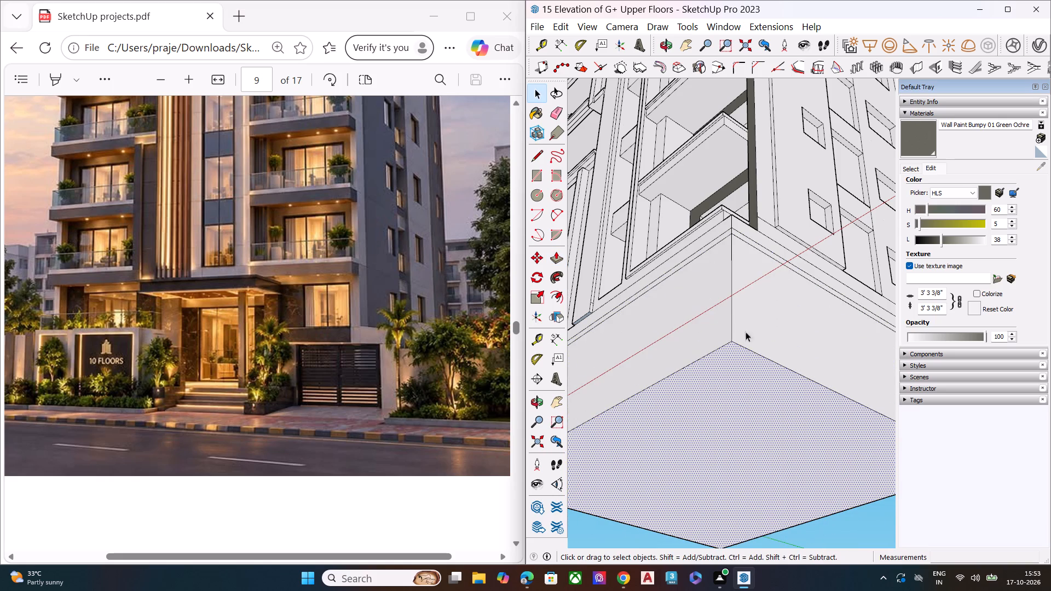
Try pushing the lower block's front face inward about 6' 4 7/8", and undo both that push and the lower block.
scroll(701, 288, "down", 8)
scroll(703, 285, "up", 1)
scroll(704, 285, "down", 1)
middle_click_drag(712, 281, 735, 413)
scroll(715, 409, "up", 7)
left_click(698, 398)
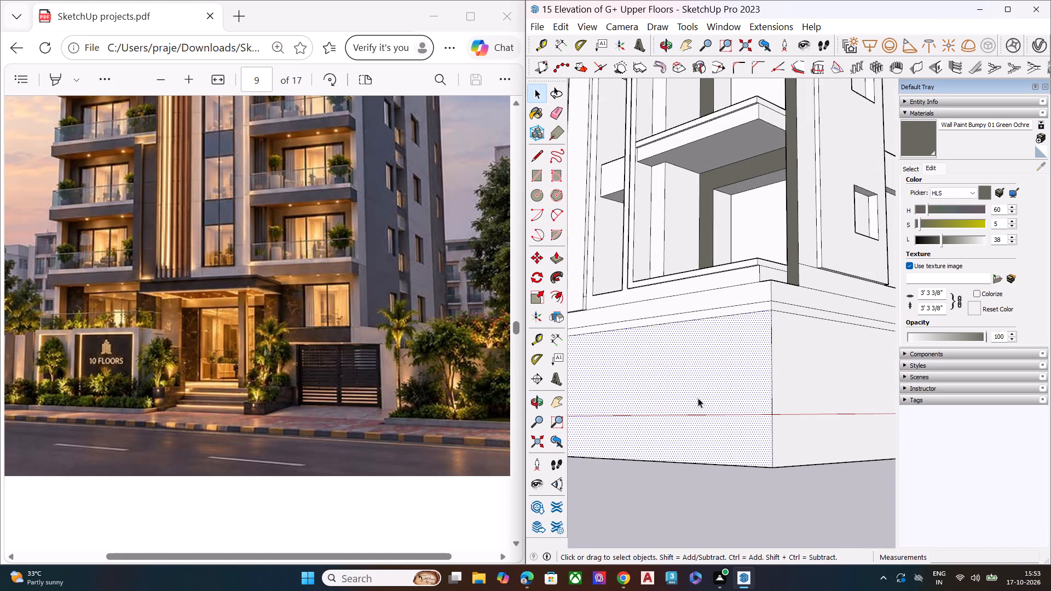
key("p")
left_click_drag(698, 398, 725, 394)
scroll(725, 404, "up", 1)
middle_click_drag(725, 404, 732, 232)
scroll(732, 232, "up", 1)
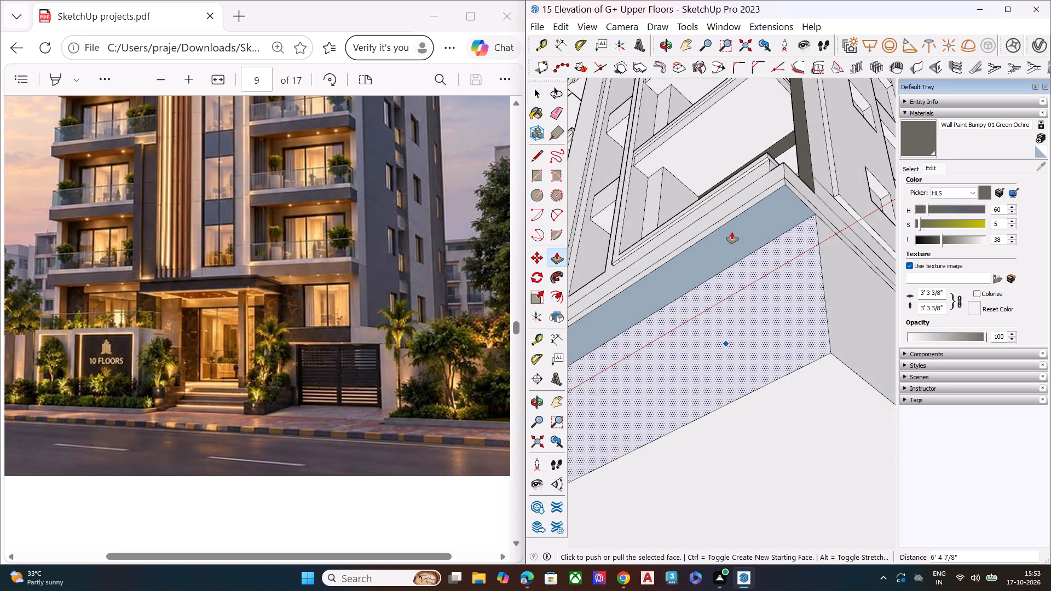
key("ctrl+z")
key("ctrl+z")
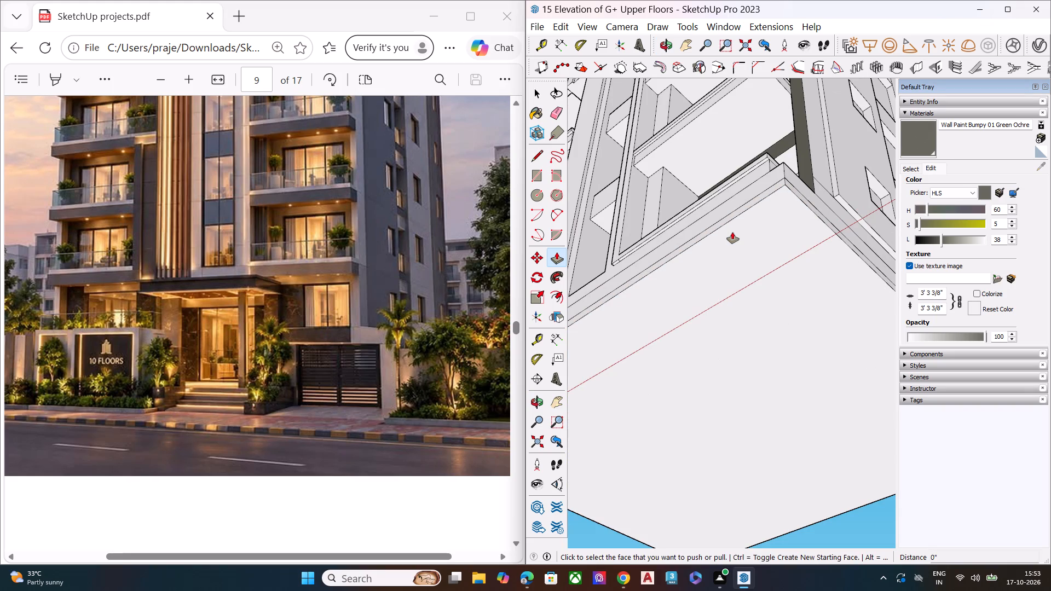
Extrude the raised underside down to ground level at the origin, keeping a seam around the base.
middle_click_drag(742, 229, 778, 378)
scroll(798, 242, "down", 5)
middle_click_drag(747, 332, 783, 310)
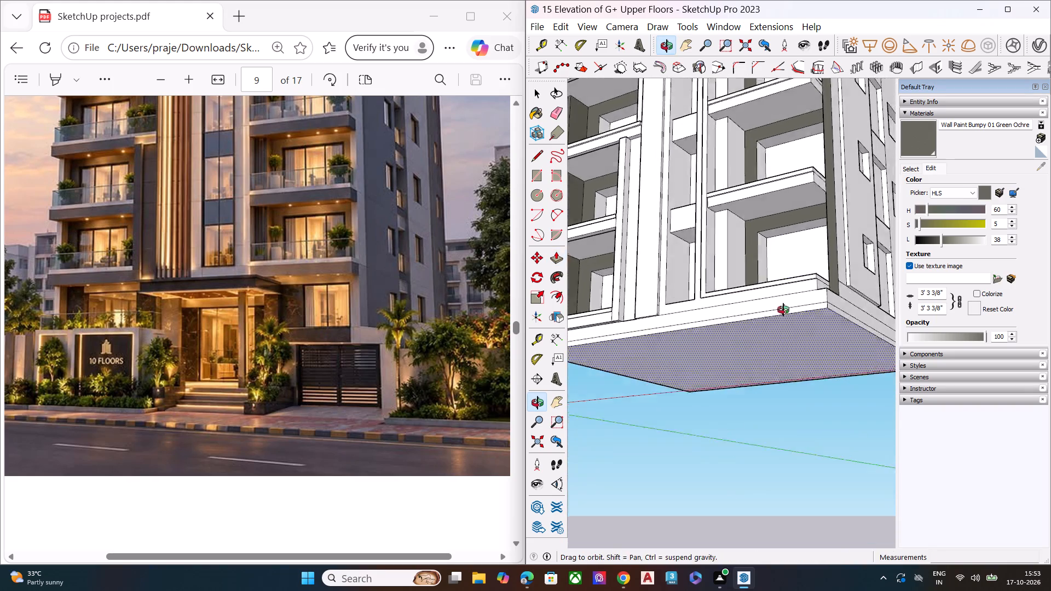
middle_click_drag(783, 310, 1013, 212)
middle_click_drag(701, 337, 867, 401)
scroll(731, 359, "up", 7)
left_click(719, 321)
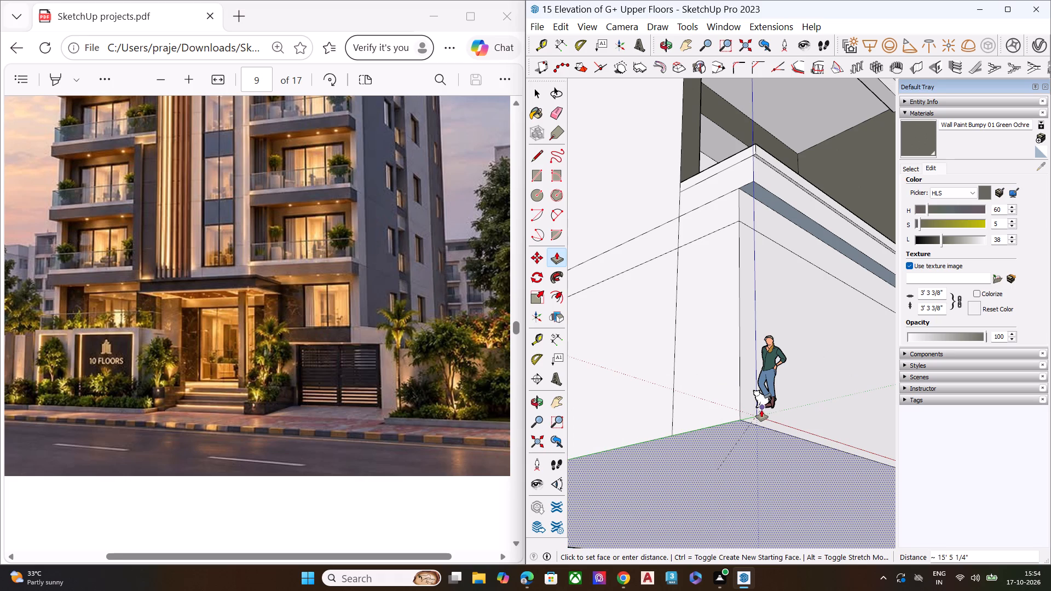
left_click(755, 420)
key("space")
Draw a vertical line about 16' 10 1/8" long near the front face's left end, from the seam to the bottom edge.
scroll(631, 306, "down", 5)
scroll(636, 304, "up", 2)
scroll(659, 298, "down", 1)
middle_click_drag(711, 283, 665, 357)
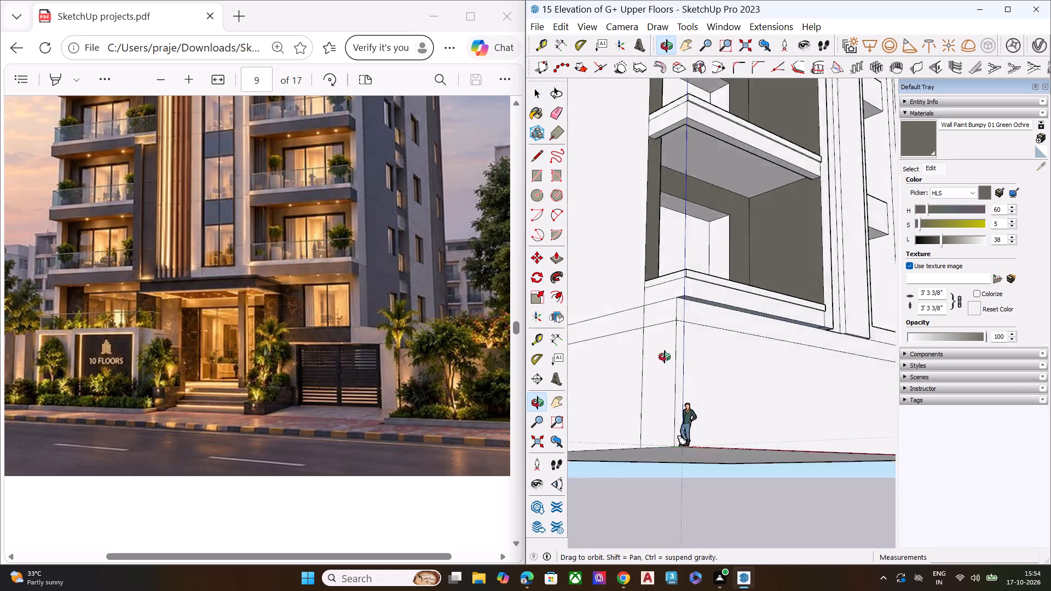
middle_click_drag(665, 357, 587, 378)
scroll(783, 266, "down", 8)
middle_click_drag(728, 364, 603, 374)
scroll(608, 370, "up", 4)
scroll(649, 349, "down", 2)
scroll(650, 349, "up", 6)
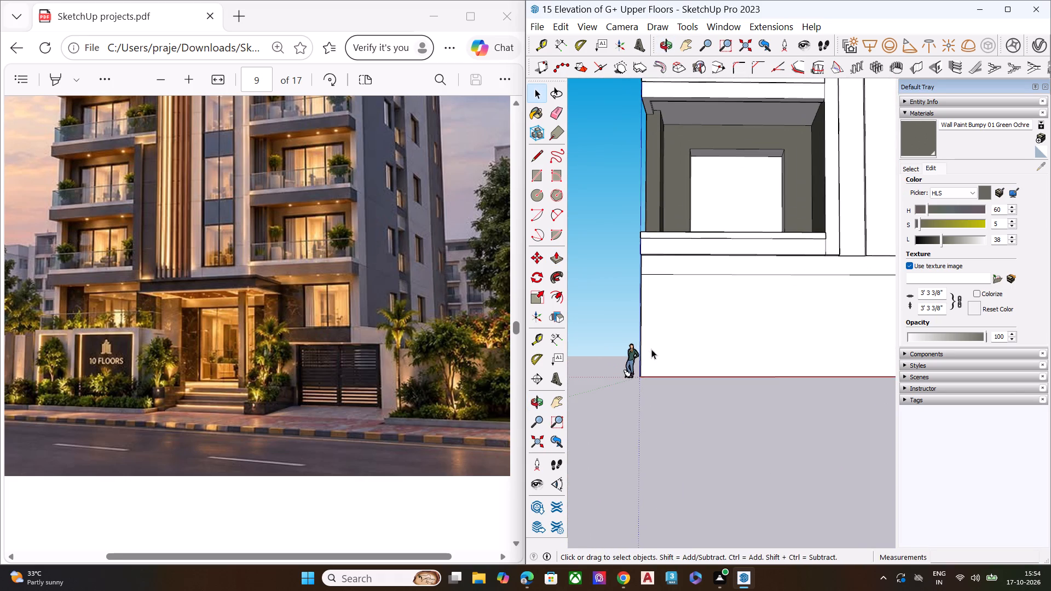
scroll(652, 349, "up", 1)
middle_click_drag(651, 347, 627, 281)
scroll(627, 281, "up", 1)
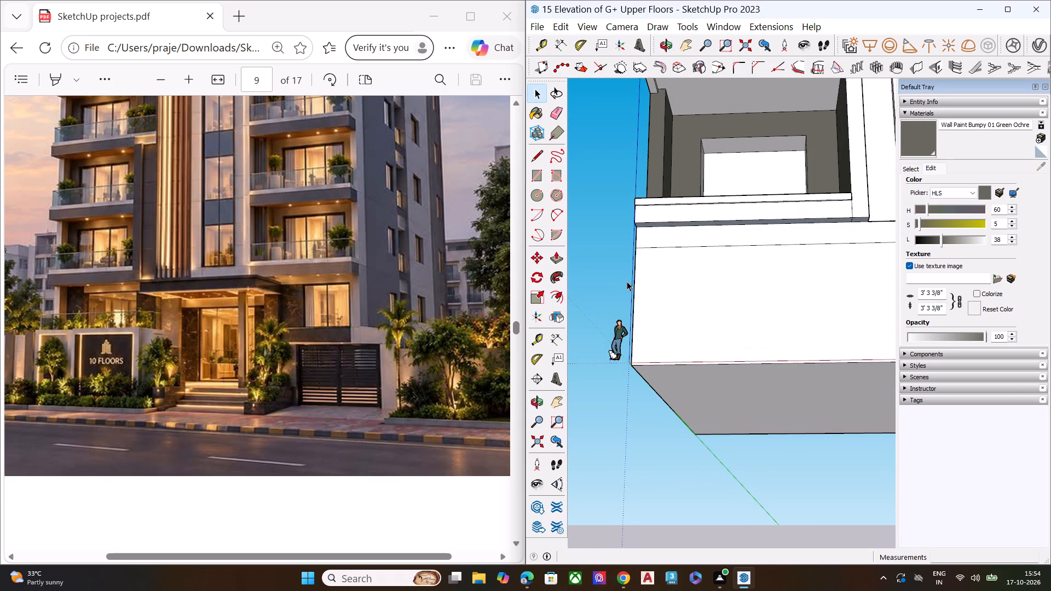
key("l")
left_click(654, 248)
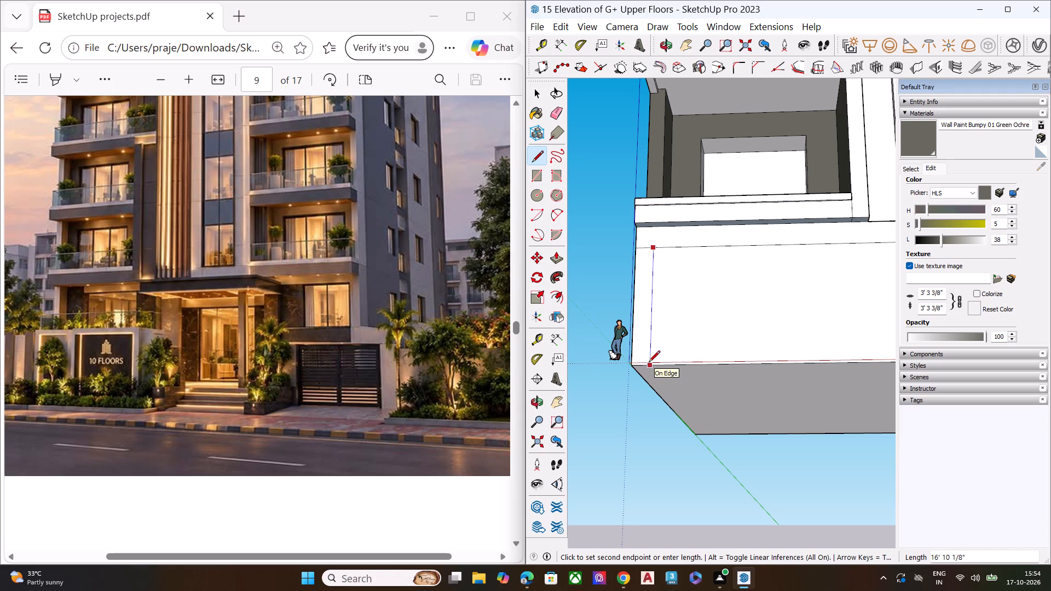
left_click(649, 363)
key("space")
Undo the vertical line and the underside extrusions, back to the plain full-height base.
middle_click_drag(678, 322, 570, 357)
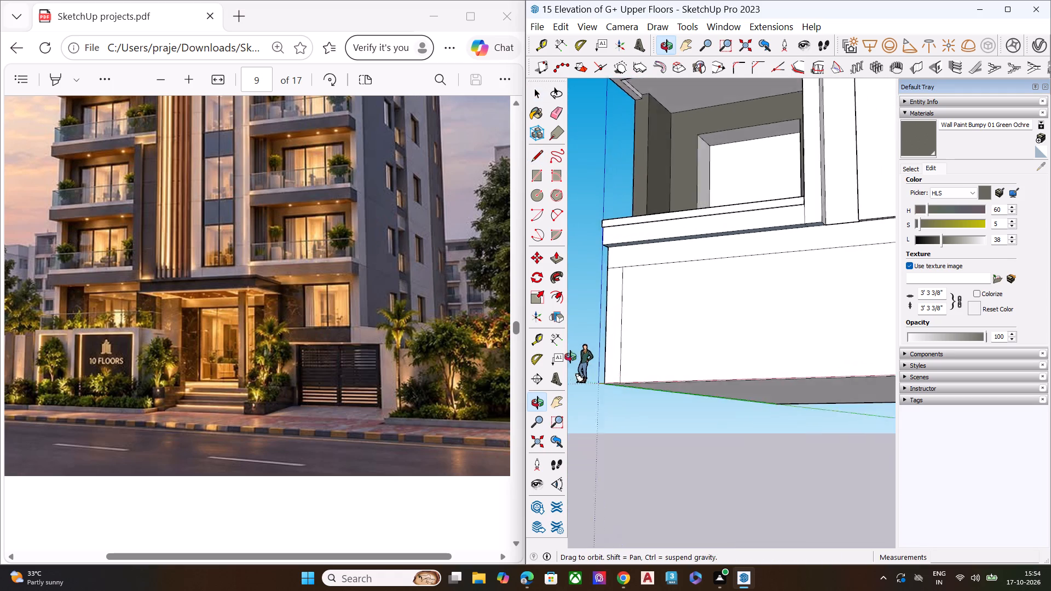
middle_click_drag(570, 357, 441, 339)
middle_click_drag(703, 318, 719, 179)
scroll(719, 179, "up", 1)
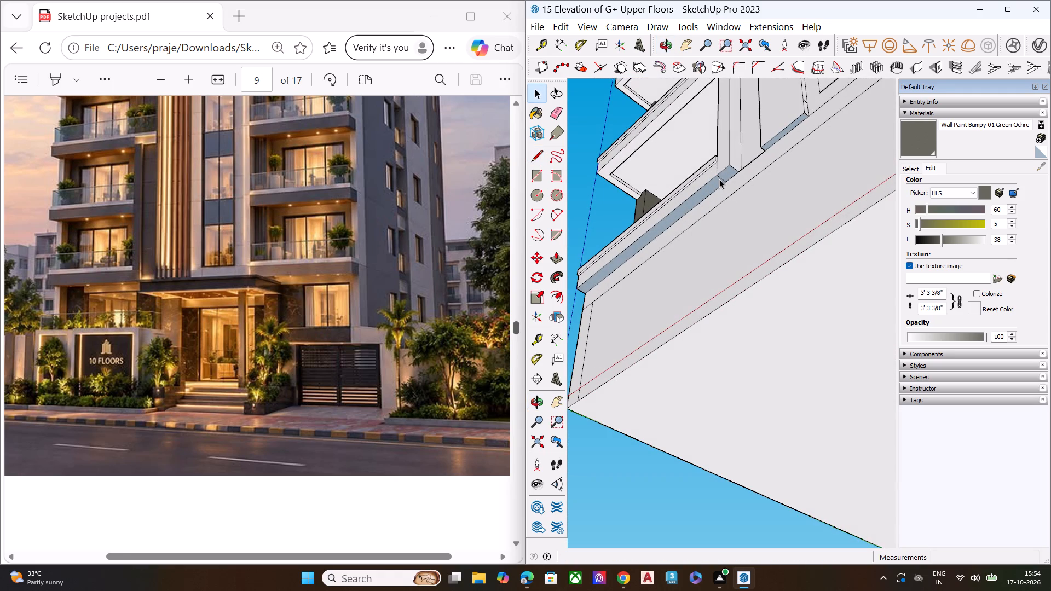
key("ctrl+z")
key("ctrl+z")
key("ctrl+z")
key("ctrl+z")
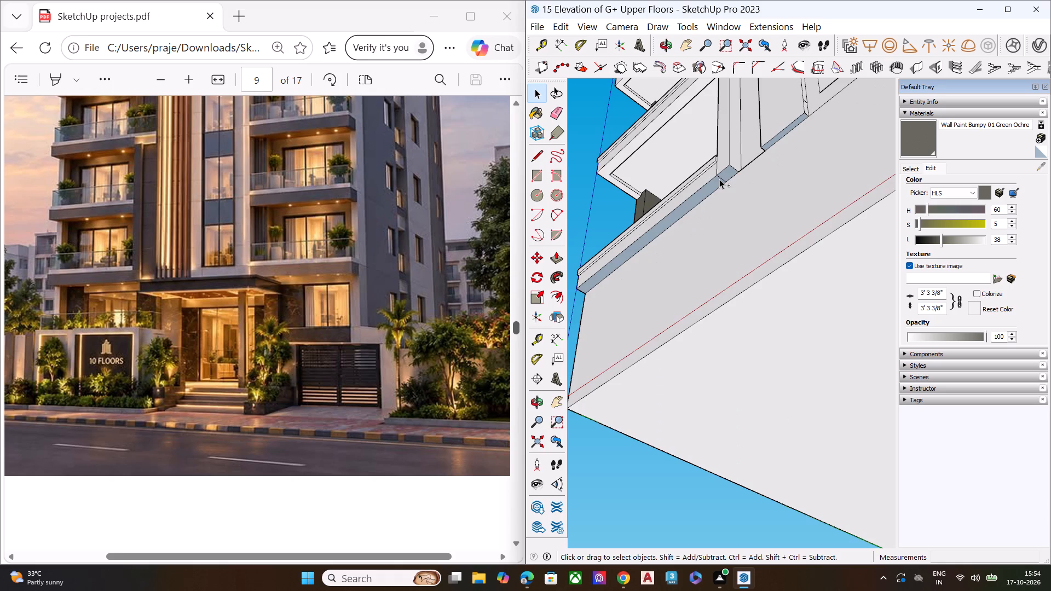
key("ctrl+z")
Draw a vertical line near the left end of the base's front face, from the bottom edge up to the ledge line.
scroll(669, 222, "down", 6)
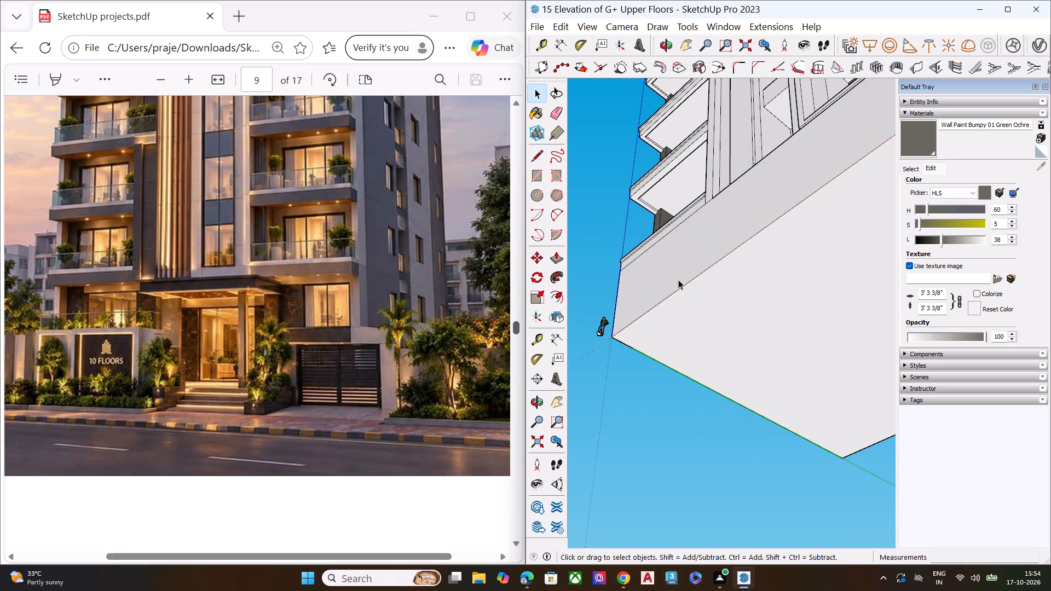
middle_click_drag(646, 264, 662, 351)
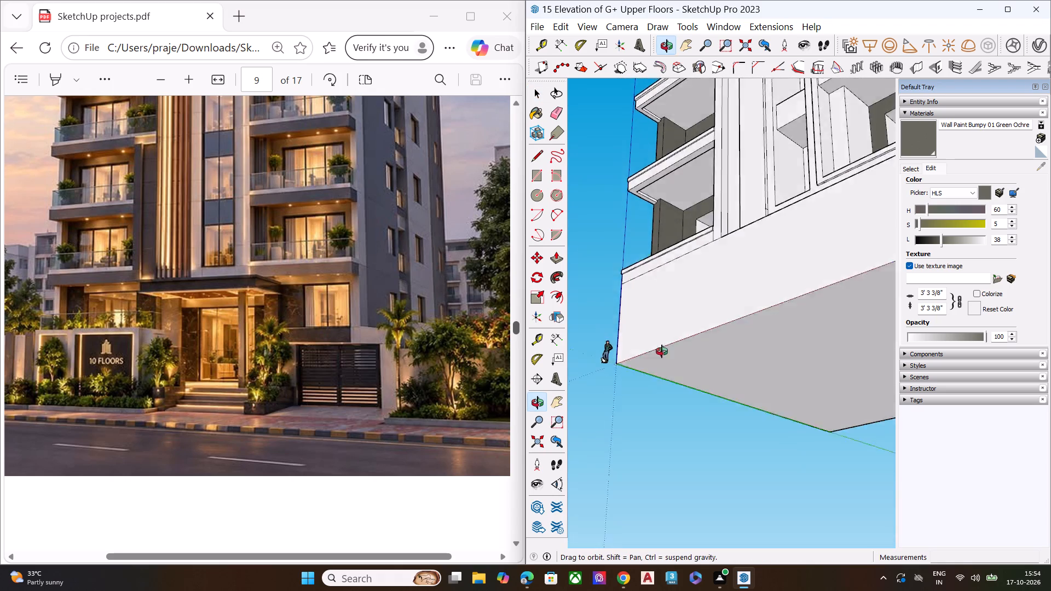
middle_click_drag(662, 351, 709, 414)
middle_click_drag(709, 410, 723, 339)
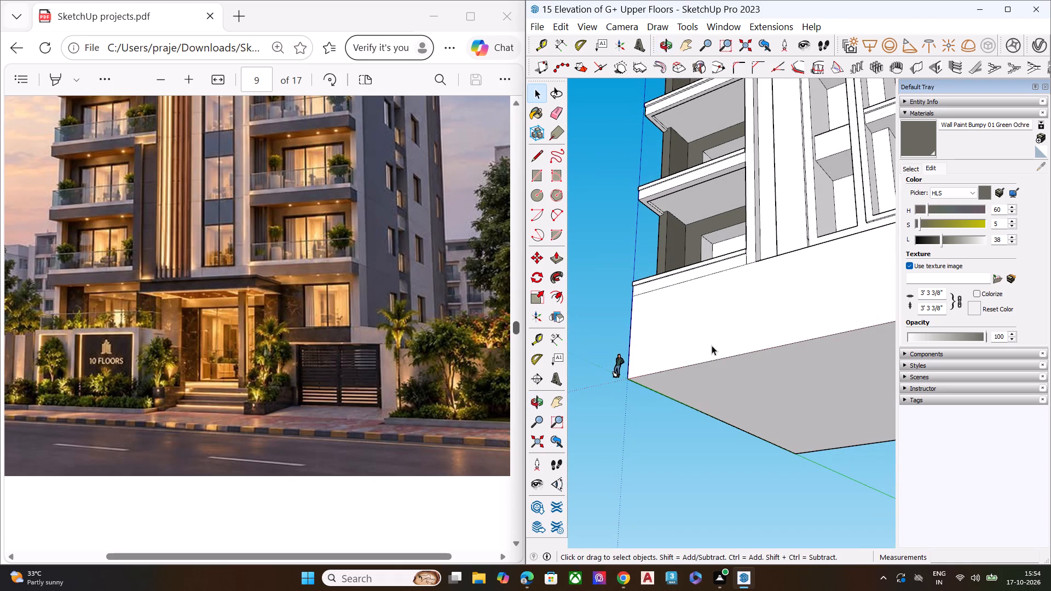
key("l")
left_click(644, 375)
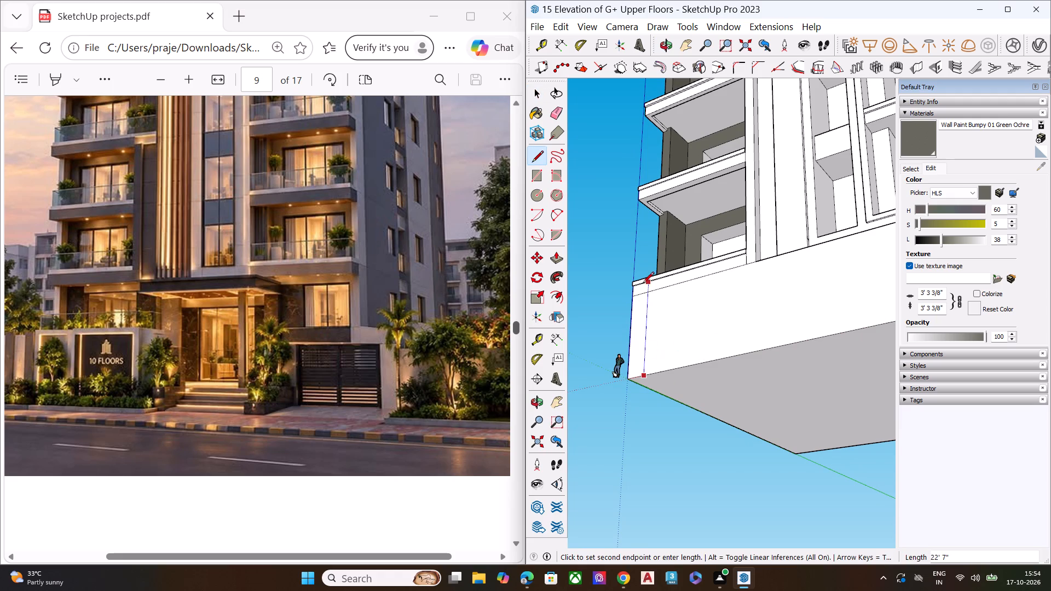
left_click(645, 295)
Draw a matching vertical line near the right end of the base's front face, from its top edge down to the bottom edge.
scroll(633, 323, "down", 6)
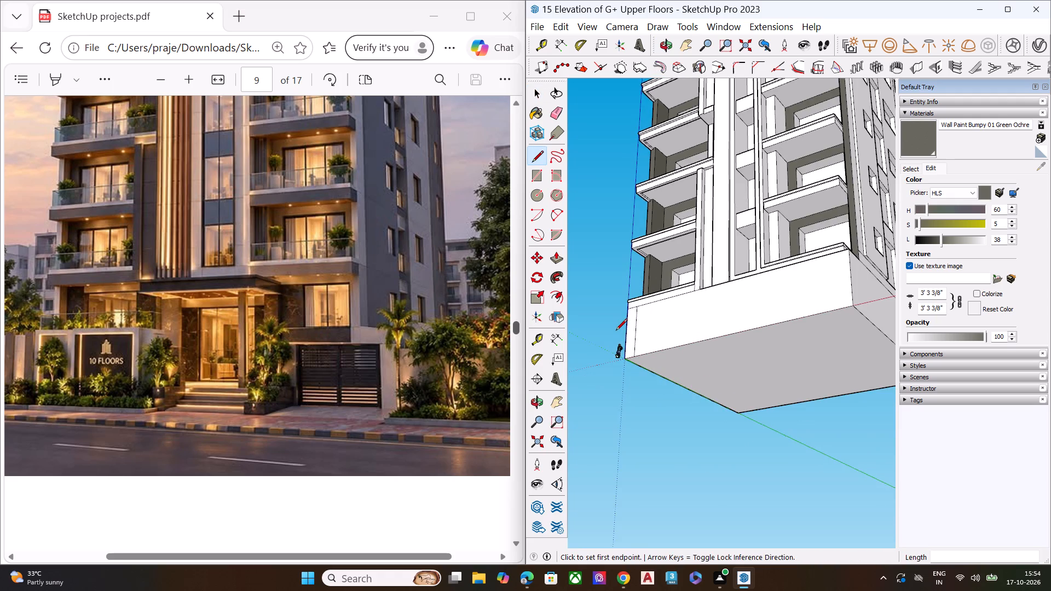
scroll(616, 331, "down", 5)
middle_click_drag(724, 341, 839, 438)
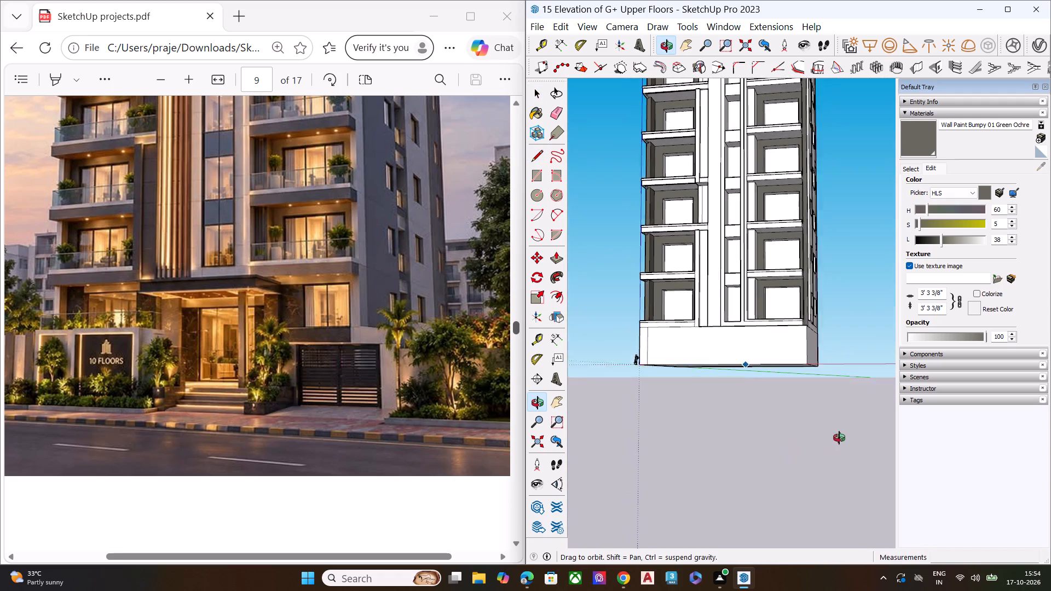
middle_click_drag(839, 438, 842, 436)
scroll(817, 326, "up", 8)
middle_click_drag(795, 348, 811, 326)
scroll(811, 326, "up", 6)
scroll(811, 325, "down", 1)
middle_click_drag(811, 325, 811, 355)
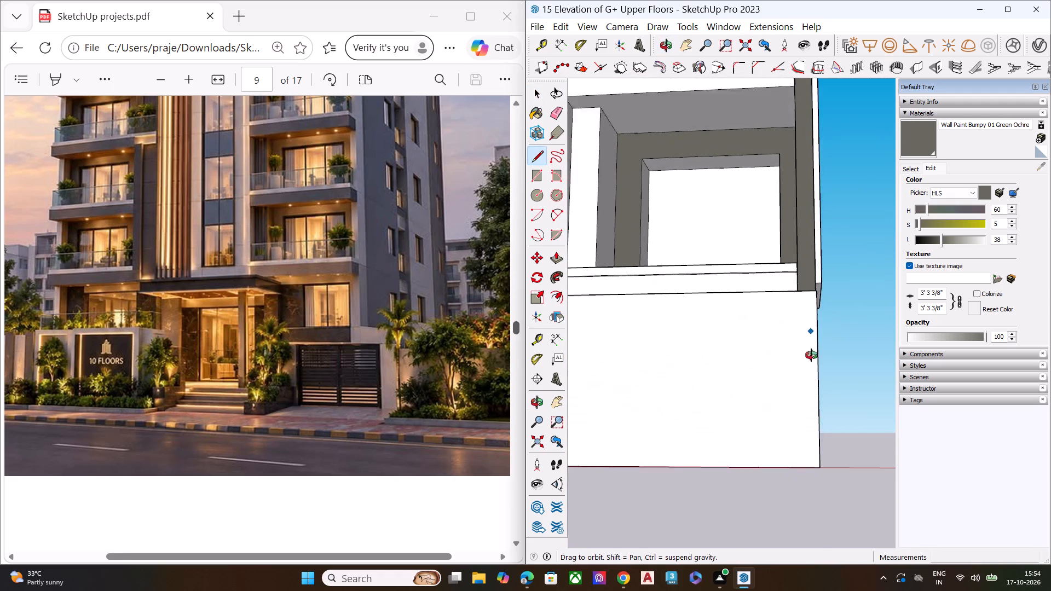
middle_click_drag(811, 355, 719, 460)
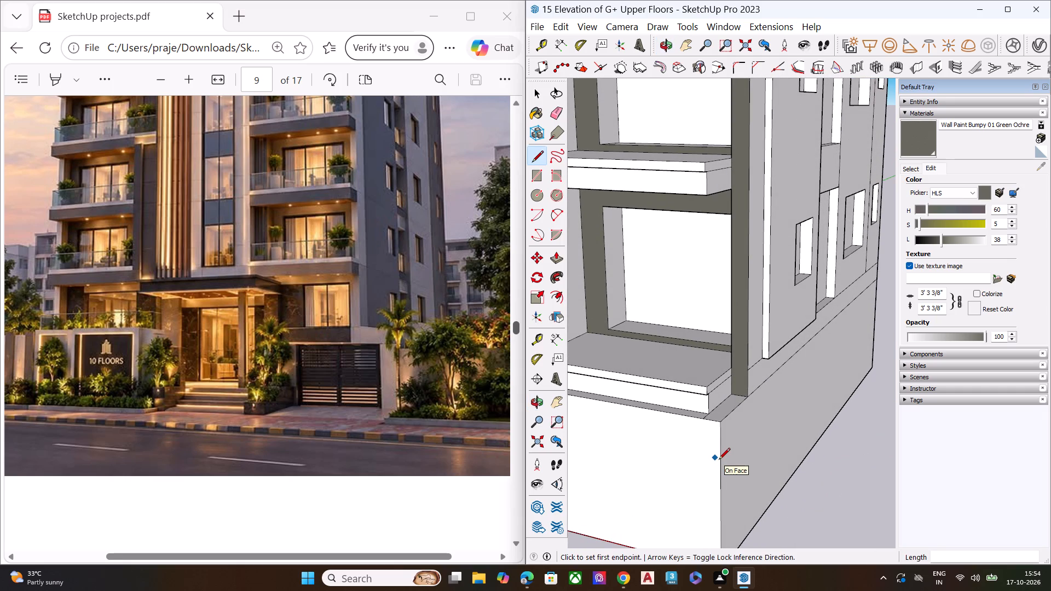
scroll(721, 425, "up", 6)
scroll(723, 423, "down", 1)
scroll(723, 423, "up", 1)
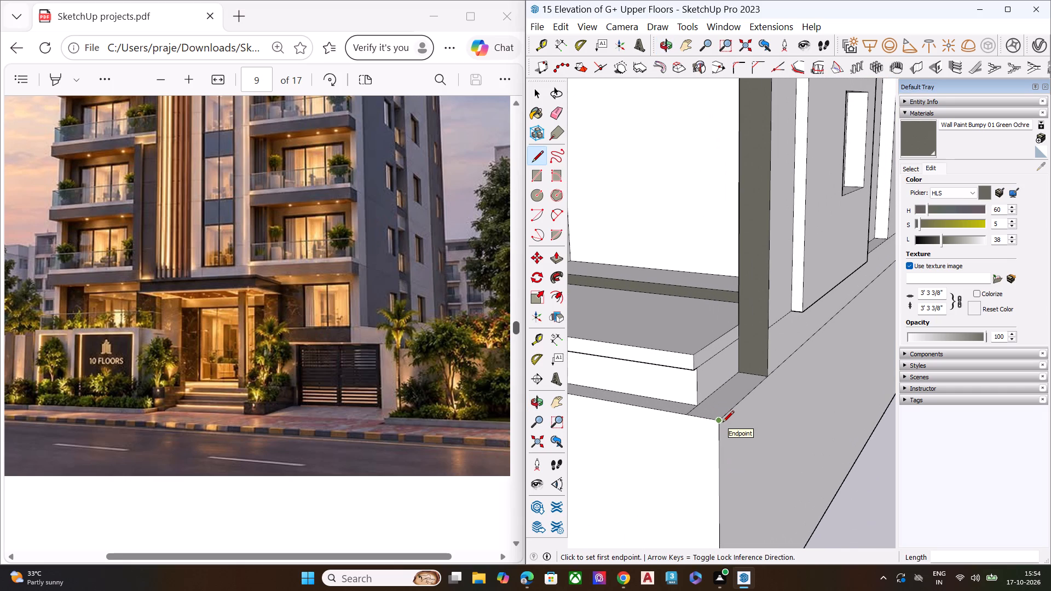
key("space")
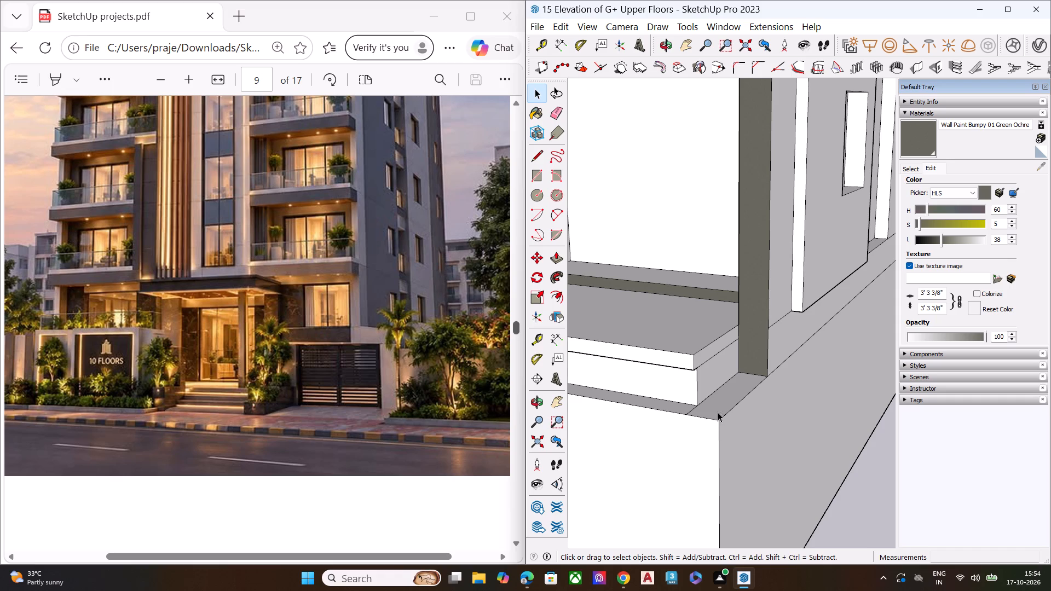
middle_click_drag(733, 375, 809, 289)
key("l")
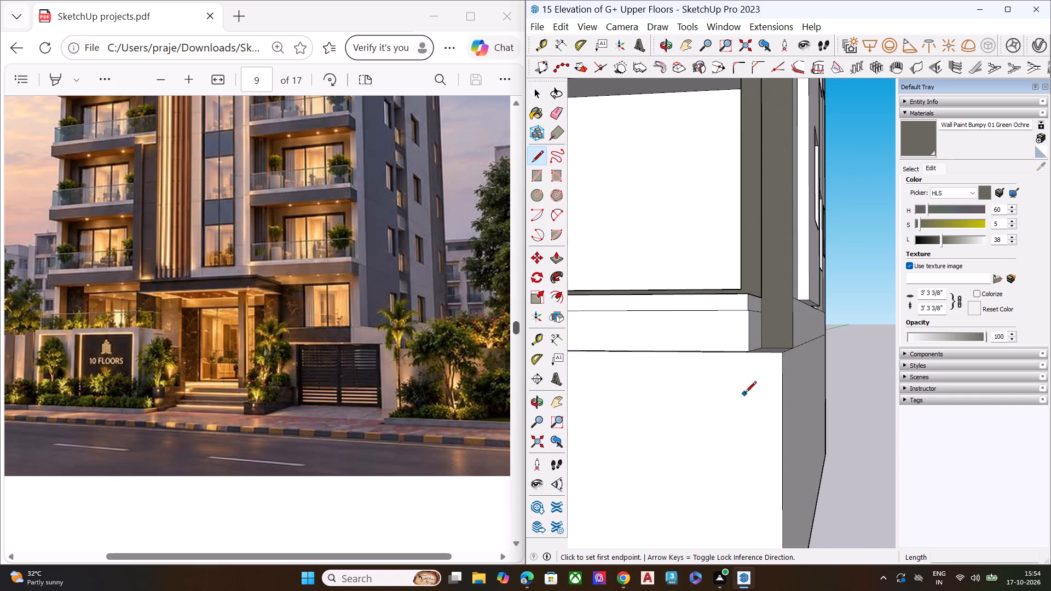
scroll(754, 374, "down", 7)
scroll(785, 345, "up", 1)
scroll(789, 343, "down", 4)
middle_click_drag(763, 372, 804, 303)
scroll(801, 308, "up", 7)
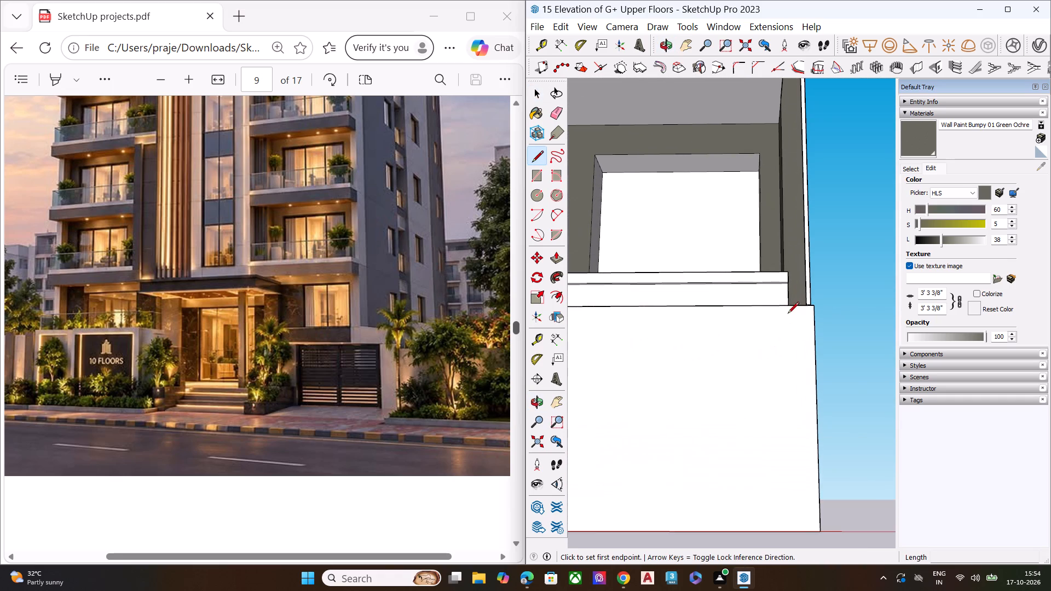
left_click(777, 307)
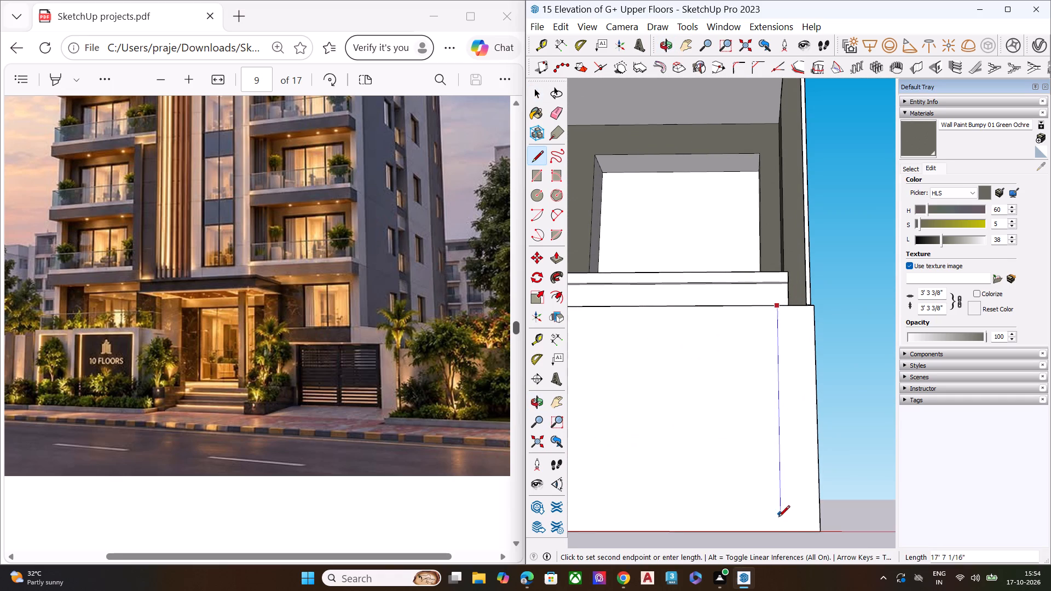
left_click(783, 529)
key("space")
Examine the base's front face and the narrow strip marked at its right end against the whole tower.
scroll(814, 391, "down", 1)
scroll(814, 391, "up", 1)
scroll(814, 391, "down", 13)
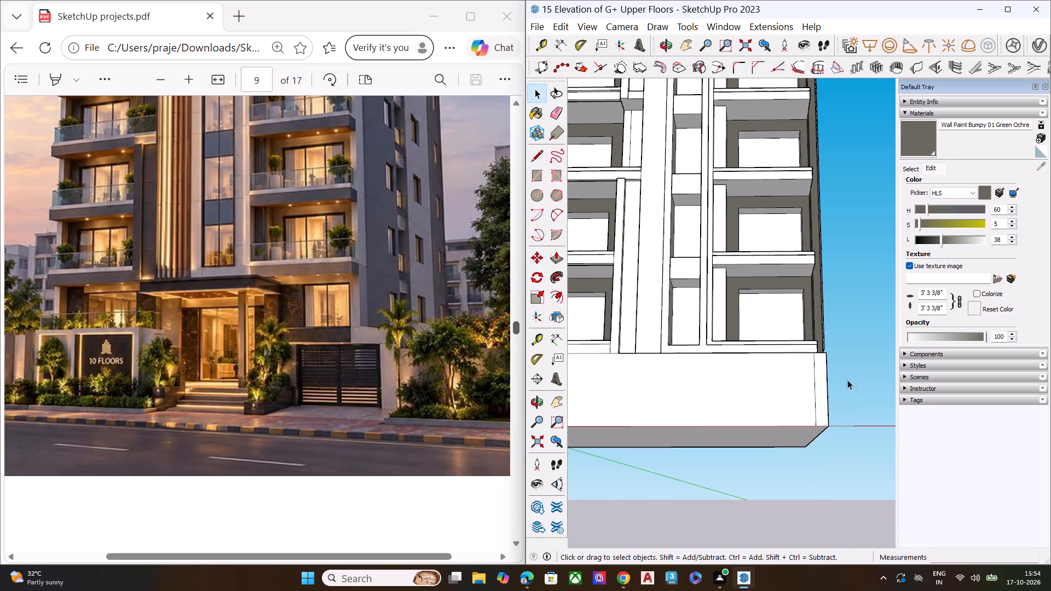
middle_click_drag(834, 400, 801, 413)
scroll(839, 376, "down", 13)
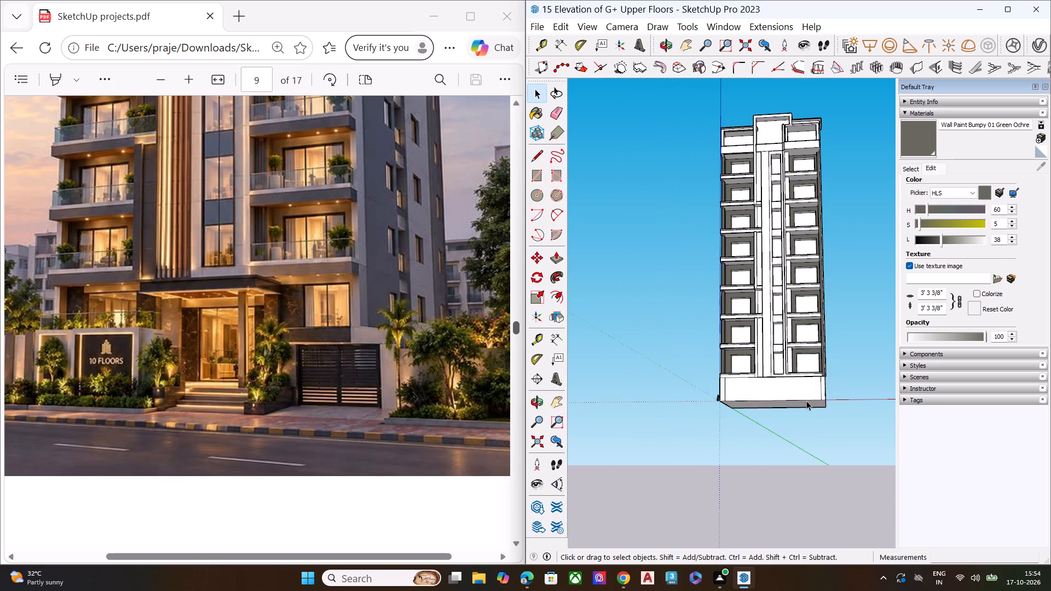
scroll(722, 396, "up", 9)
scroll(640, 386, "down", 8)
scroll(790, 369, "up", 7)
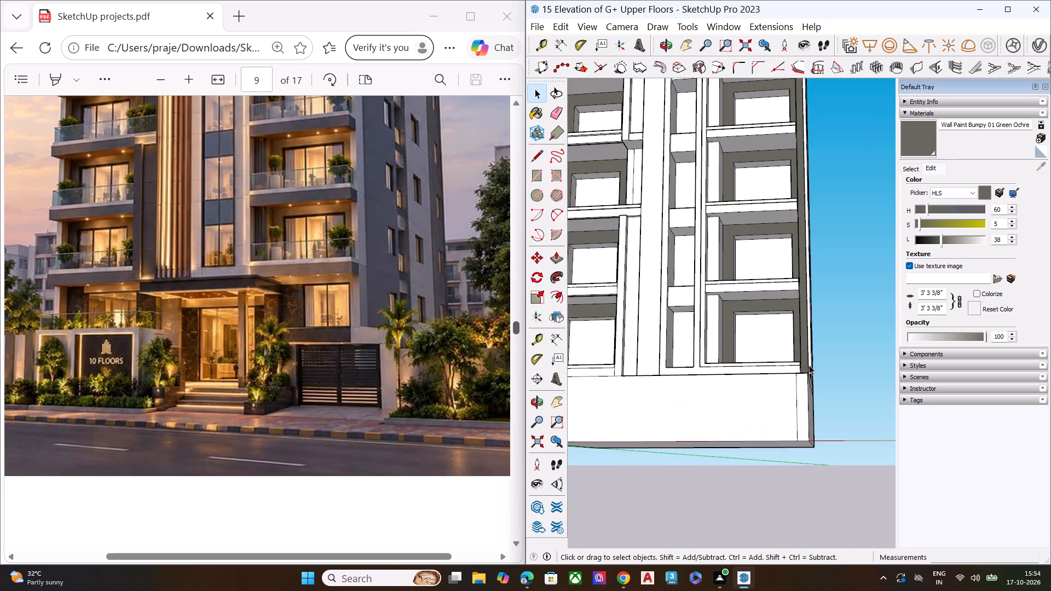
scroll(794, 380, "up", 9)
middle_click_drag(821, 370, 876, 344)
scroll(867, 351, "up", 1)
scroll(866, 353, "down", 1)
scroll(866, 353, "up", 1)
scroll(866, 354, "down", 5)
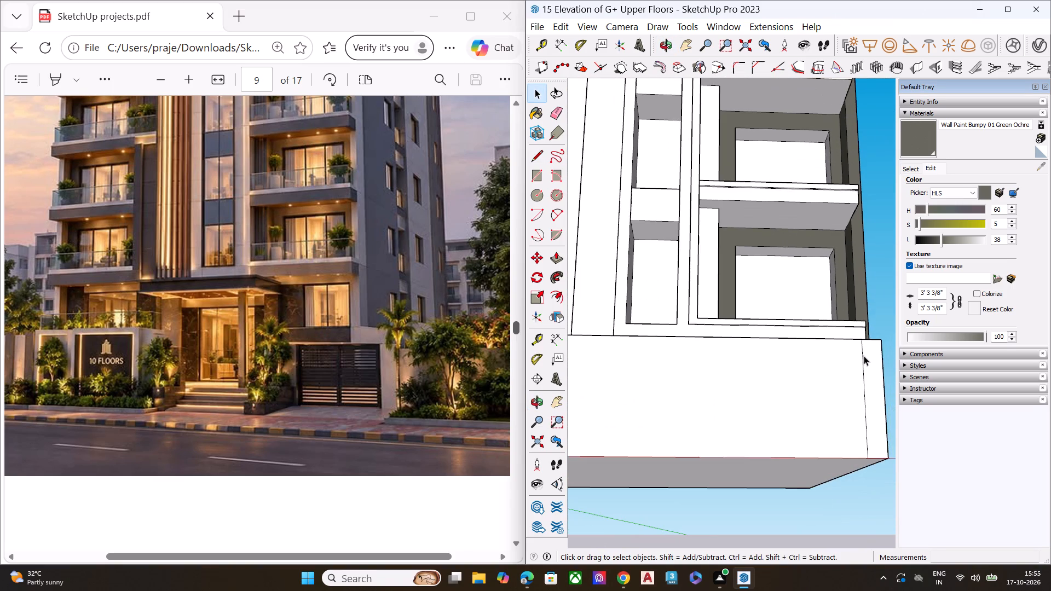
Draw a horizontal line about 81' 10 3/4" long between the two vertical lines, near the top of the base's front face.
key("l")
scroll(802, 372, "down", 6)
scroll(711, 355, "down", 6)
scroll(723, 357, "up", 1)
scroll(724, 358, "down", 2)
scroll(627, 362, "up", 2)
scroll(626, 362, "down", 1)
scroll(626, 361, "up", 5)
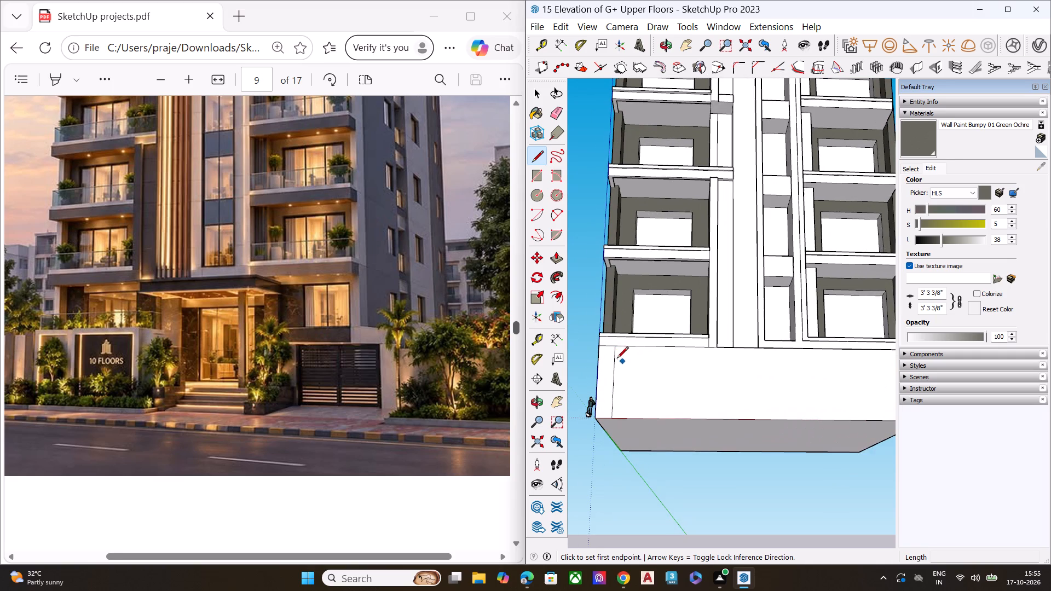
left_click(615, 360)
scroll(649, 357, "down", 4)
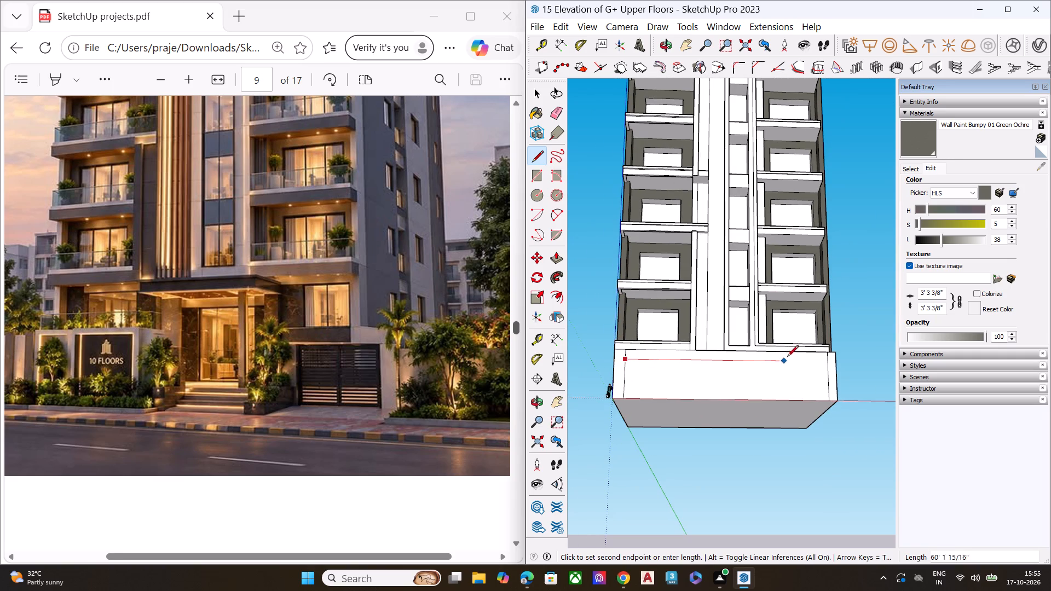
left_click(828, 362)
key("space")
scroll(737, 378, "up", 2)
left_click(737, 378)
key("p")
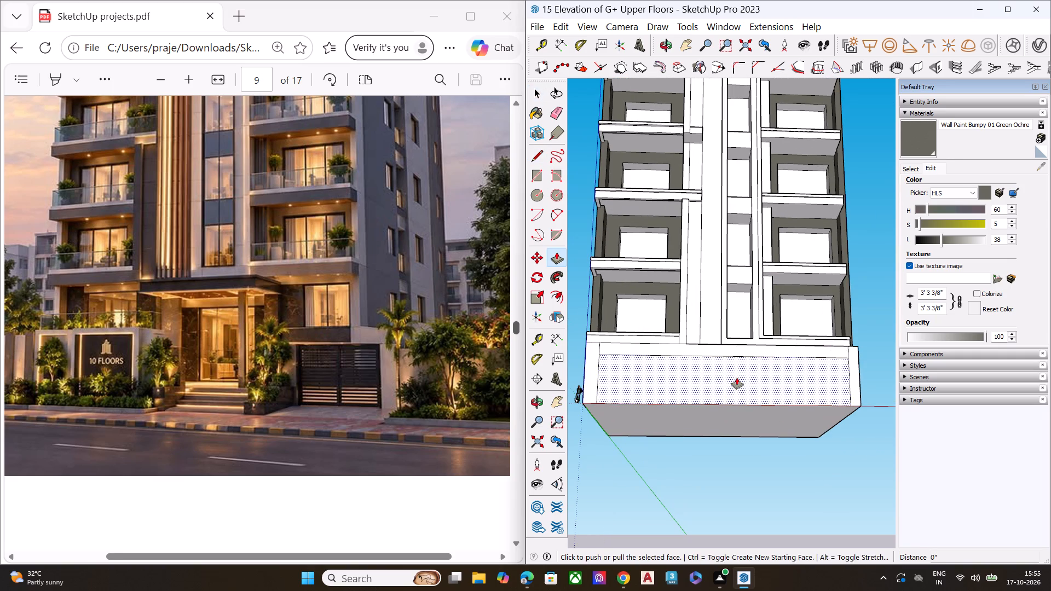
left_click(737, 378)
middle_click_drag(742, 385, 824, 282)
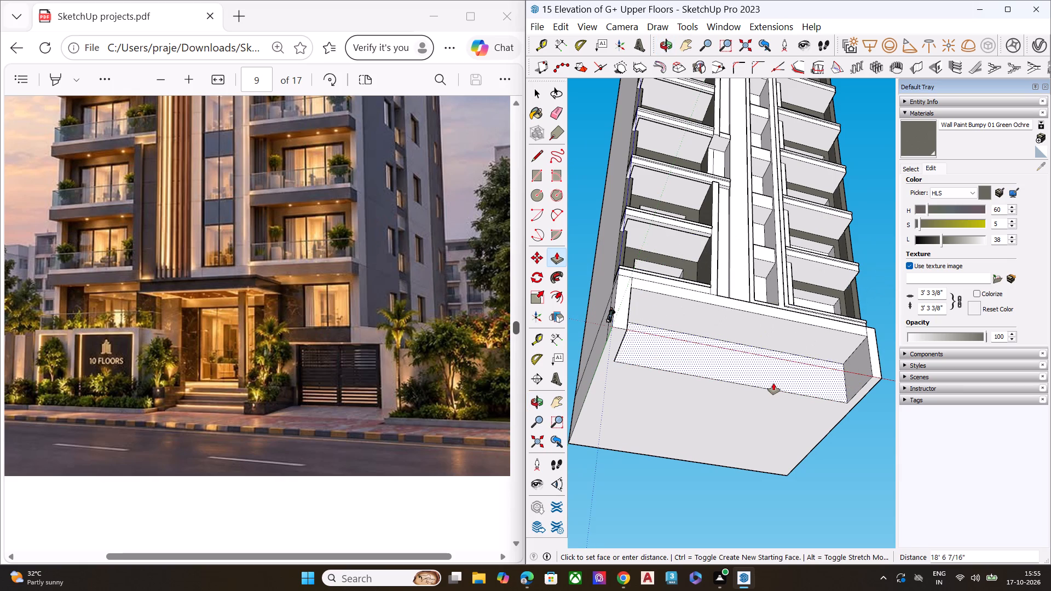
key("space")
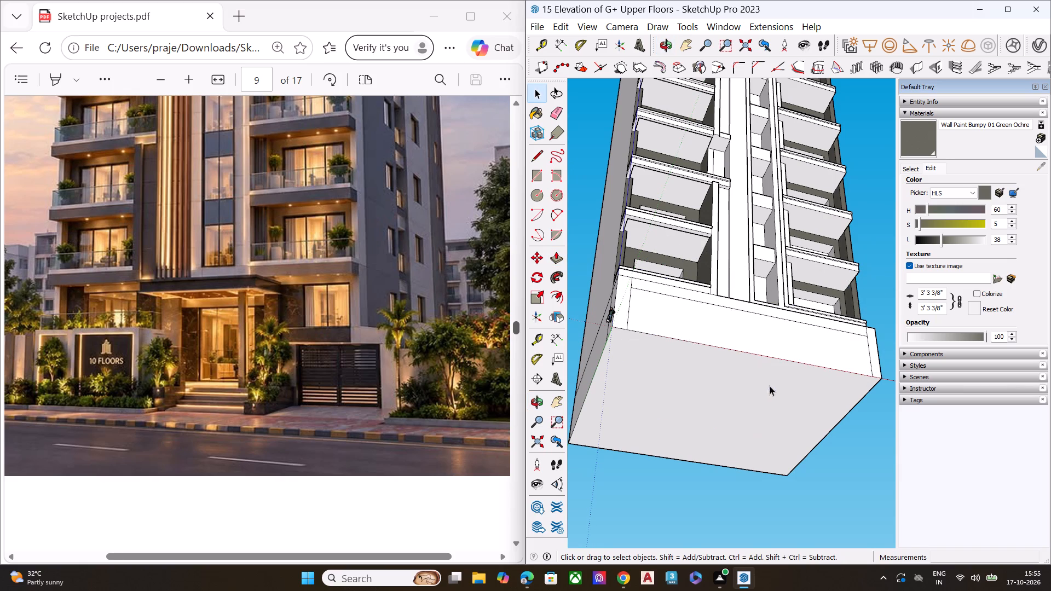
Undo the base's front-face lines and the base extrusion, back to the tower without a ground-floor base.
middle_click_drag(741, 361, 726, 397)
middle_click_drag(720, 335, 853, 392)
scroll(798, 382, "up", 10)
scroll(708, 367, "down", 7)
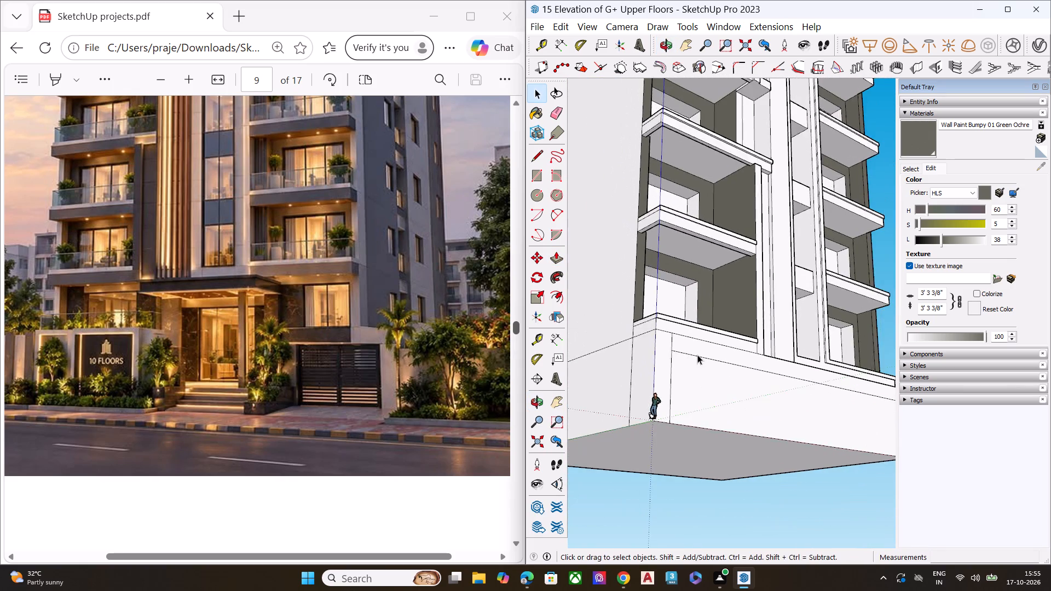
middle_click_drag(697, 355, 776, 387)
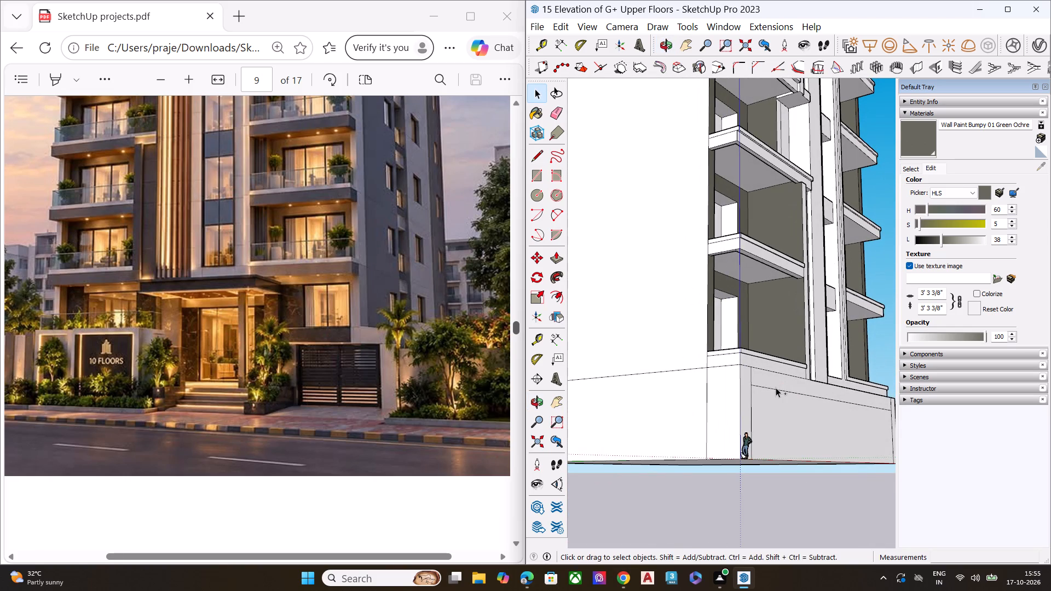
key("ctrl+z")
key("ctrl+z")
key("ctrl+z")
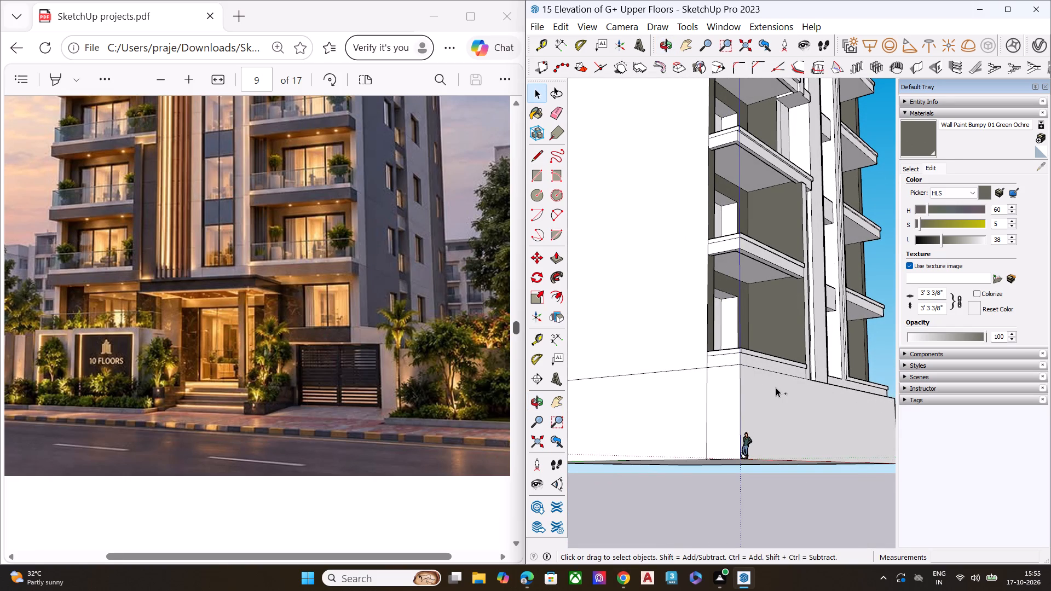
key("ctrl+z")
key("ctrl+z")
key("ctrl+z")
key("ctrl+z")
key("ctrl+z")
key("ctrl+z")
key("ctrl+z")
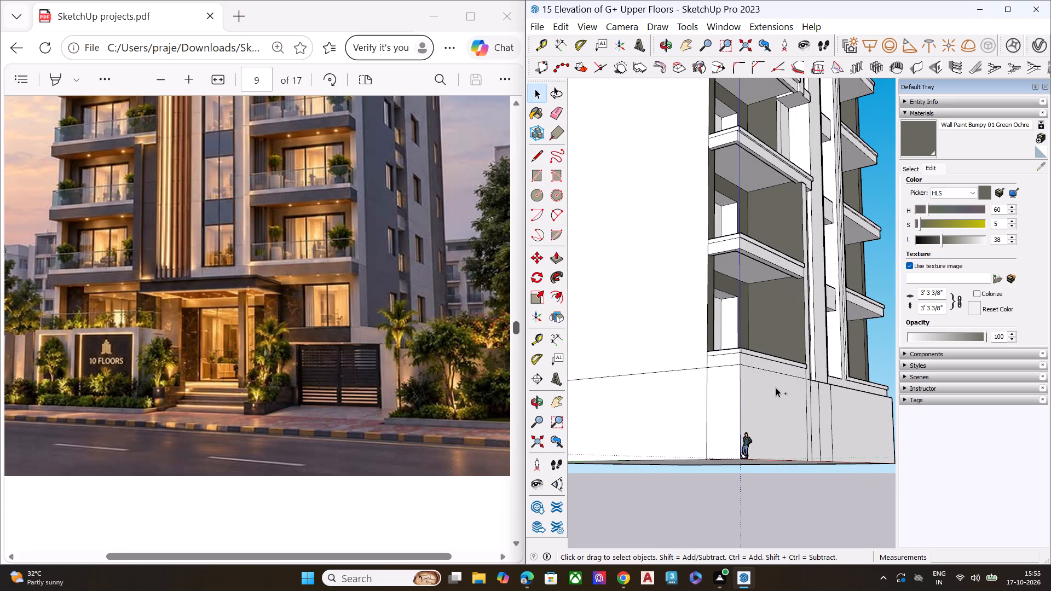
key("ctrl+z")
key("ctrl+z")
key("ctrl+z")
key("ctrl+z")
key("ctrl+z")
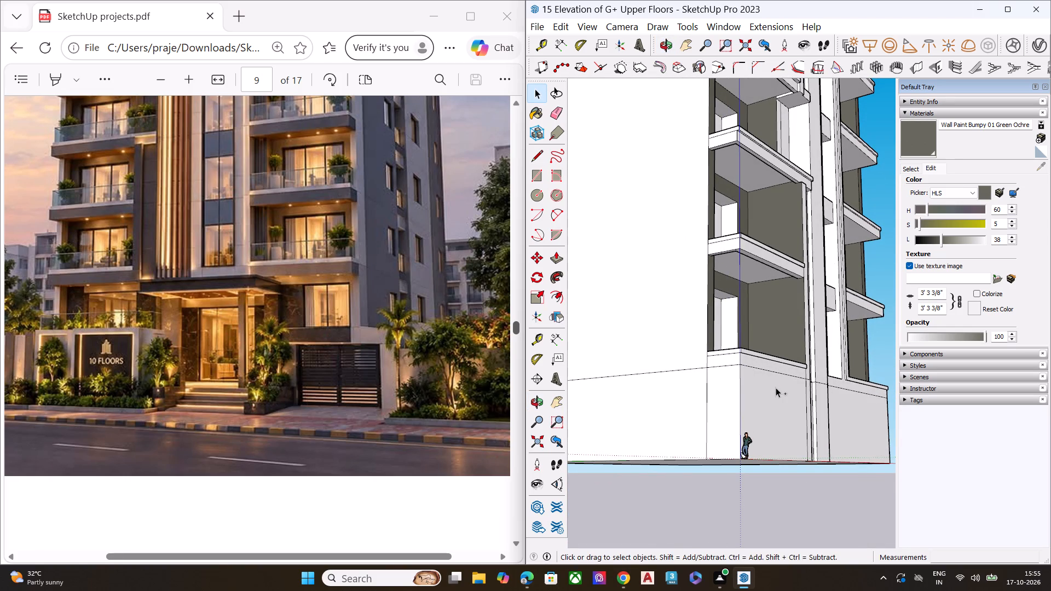
key("ctrl+z")
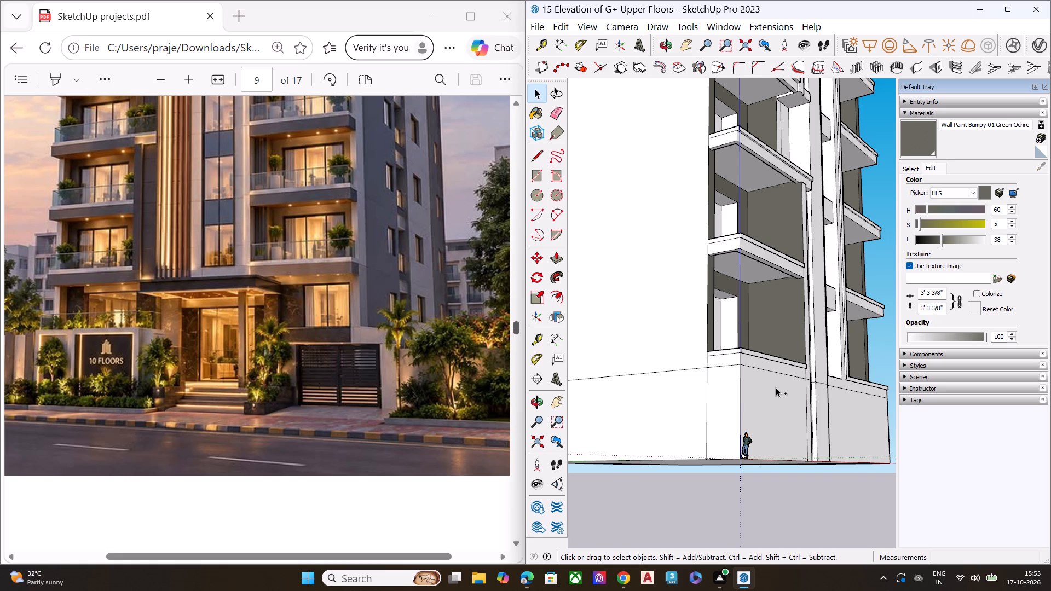
key("ctrl+z")
left_click(776, 387, "ctrl")
key("ctrl+z")
key("space")
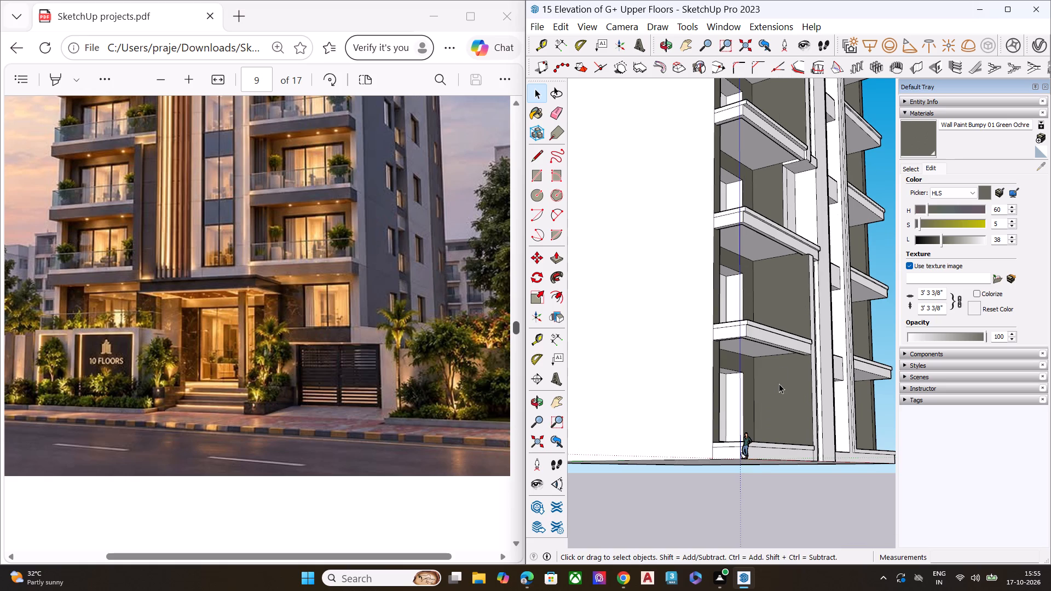
Draw a line about 87' 5 1/2" long across the tower's underside, from the side wall's front corner to the notch at the opposite side.
scroll(779, 368, "down", 6)
middle_click_drag(779, 414, 736, 190)
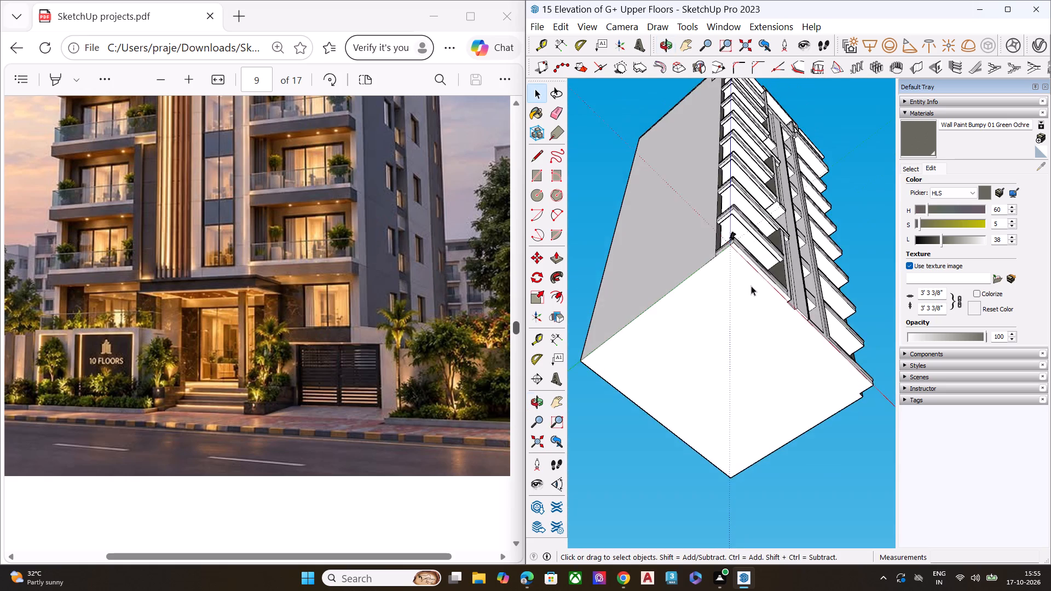
scroll(754, 291, "up", 7)
scroll(667, 315, "down", 6)
middle_click_drag(655, 322, 689, 223)
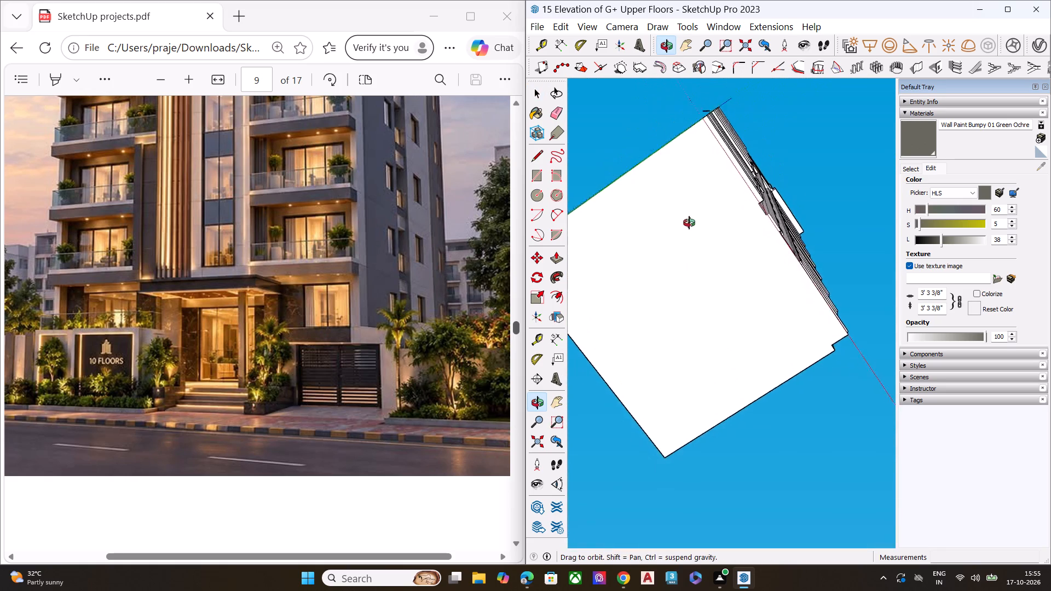
middle_click_drag(689, 223, 665, 270)
middle_click_drag(689, 226, 798, 217)
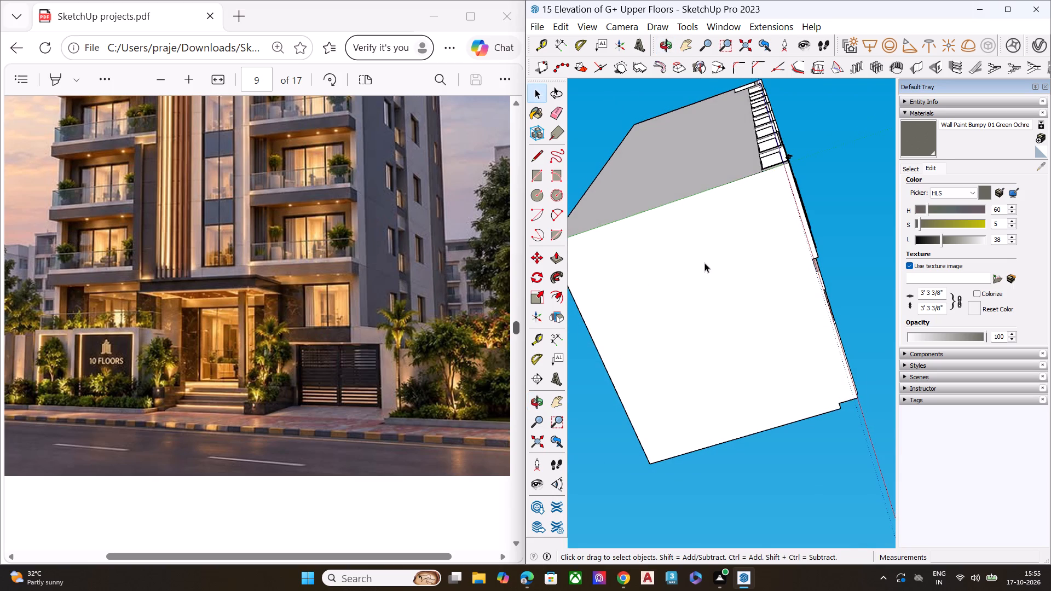
scroll(651, 272, "up", 1)
scroll(643, 272, "down", 2)
key("l")
middle_click_drag(776, 180, 794, 140)
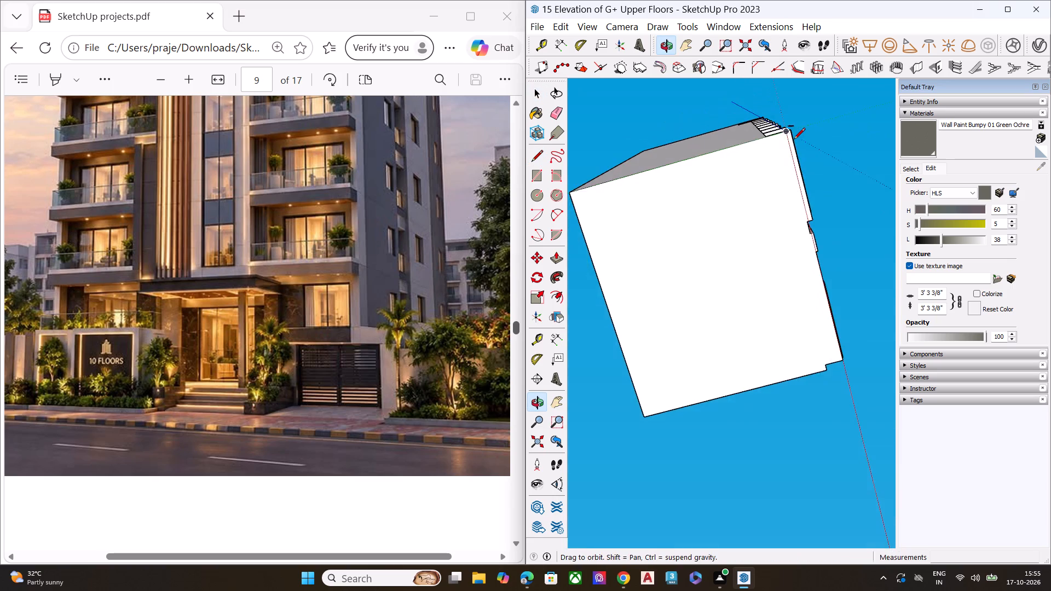
scroll(792, 142, "up", 1)
scroll(789, 142, "down", 1)
scroll(784, 143, "up", 6)
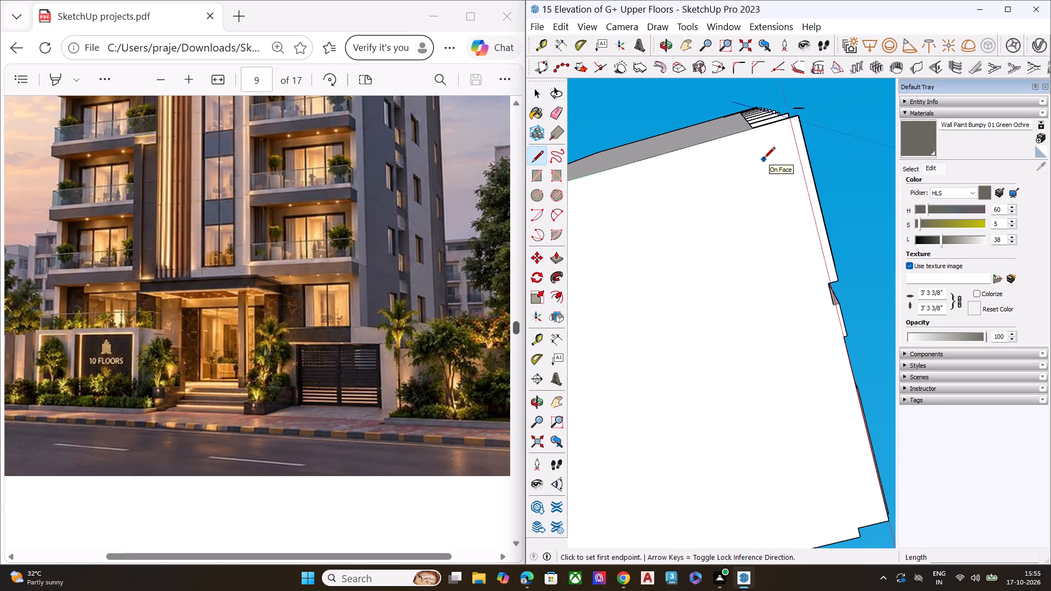
left_click(752, 132)
scroll(782, 257, "down", 6)
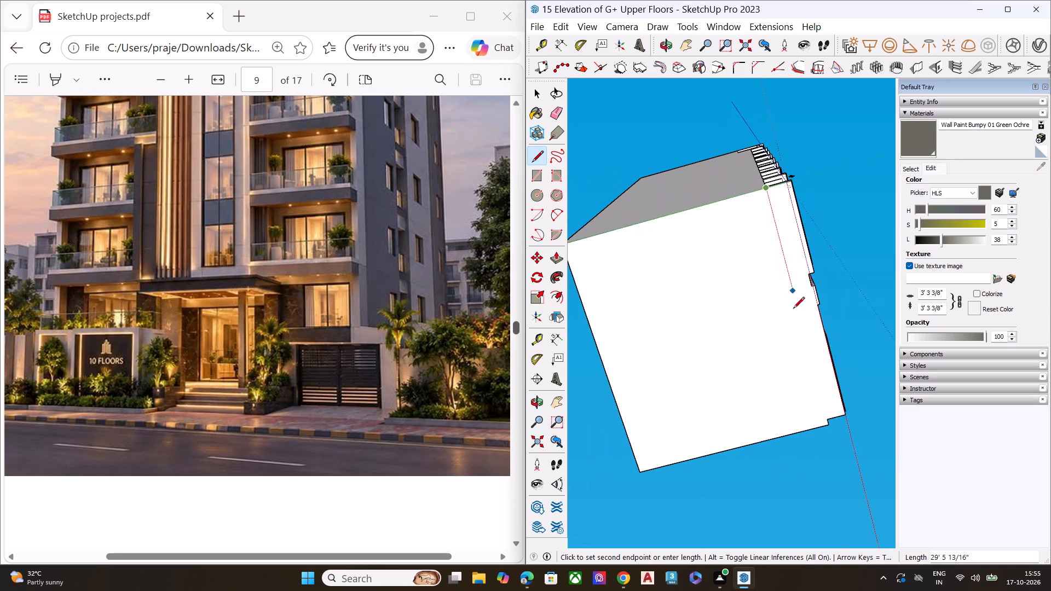
left_click(831, 419)
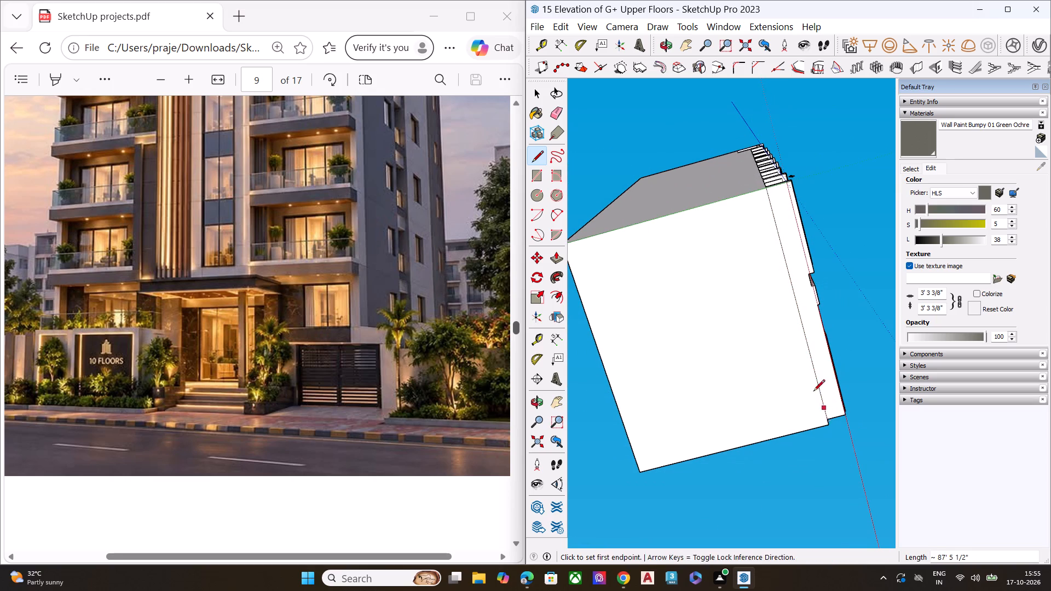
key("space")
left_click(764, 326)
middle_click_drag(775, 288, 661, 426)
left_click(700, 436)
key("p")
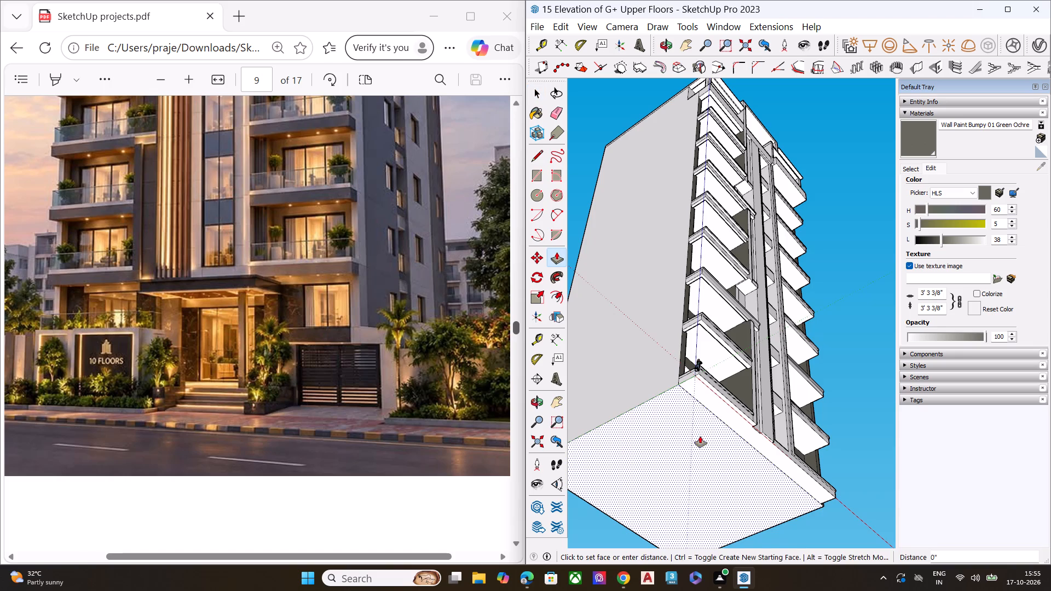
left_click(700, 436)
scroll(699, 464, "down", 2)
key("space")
Examine where the underside's dividing line meets the dark wall strip at the notched front corner, checking its edge segments.
middle_click_drag(713, 456, 493, 444)
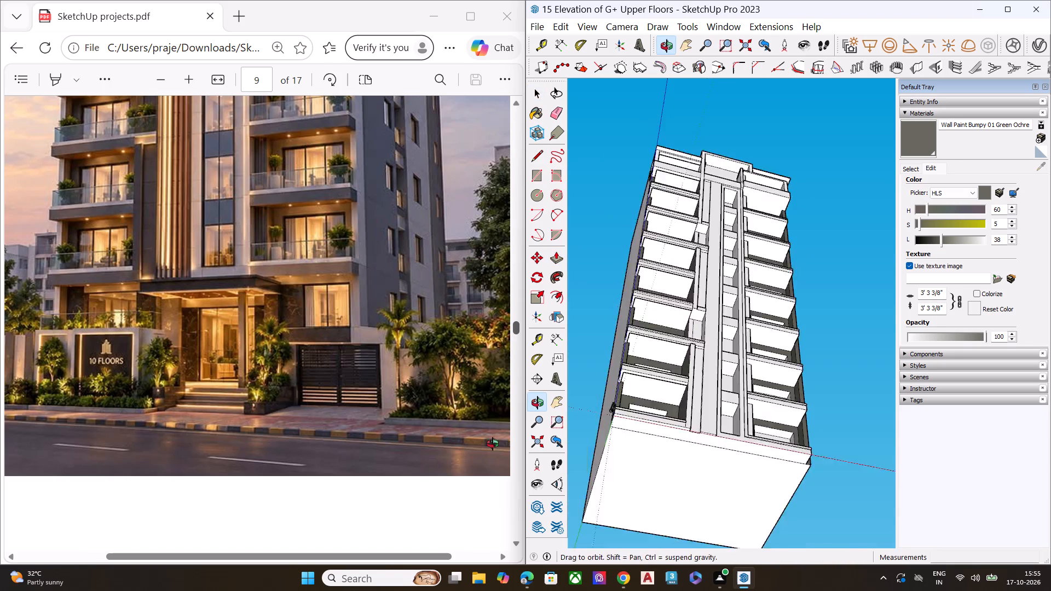
middle_click_drag(493, 444, 453, 444)
middle_click_drag(855, 448, 795, 470)
scroll(773, 485, "up", 10)
scroll(812, 450, "up", 6)
middle_click_drag(812, 450, 759, 489)
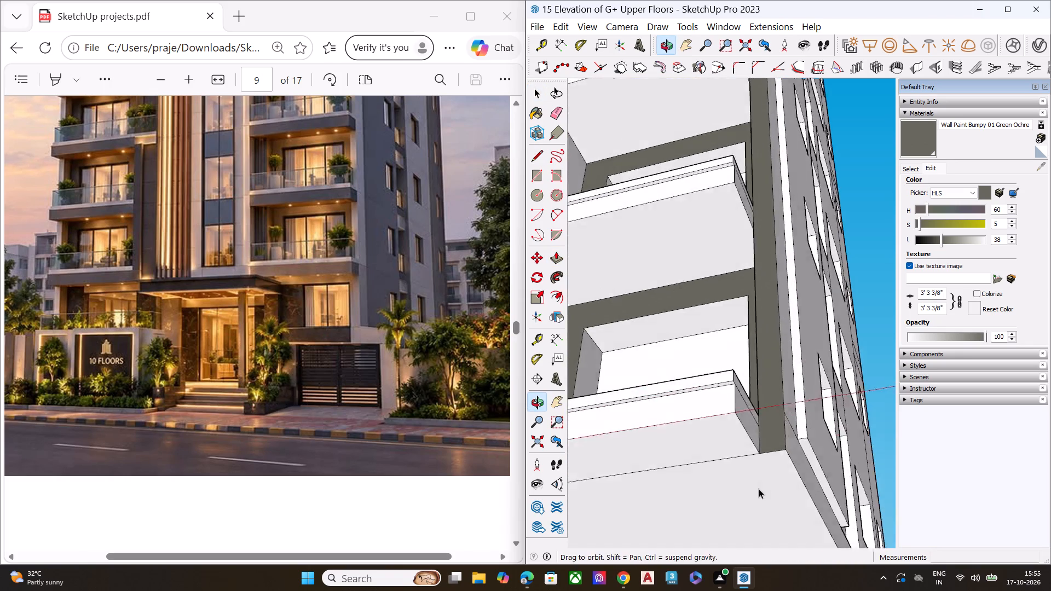
middle_click_drag(759, 489, 760, 489)
scroll(759, 489, "up", 11)
scroll(742, 434, "up", 1)
middle_click_drag(742, 433, 756, 397)
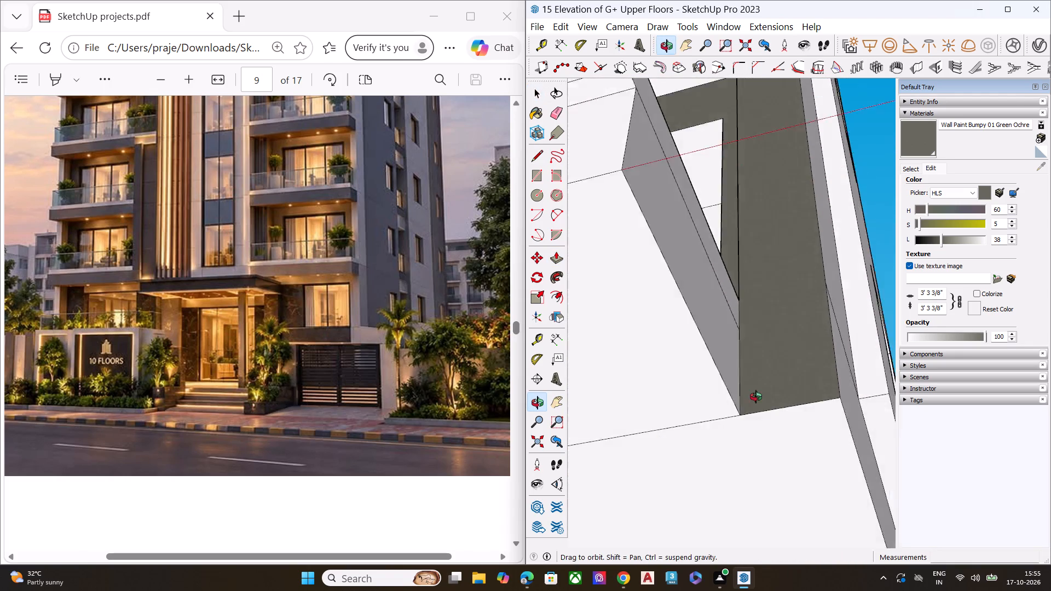
middle_click_drag(756, 397, 778, 368)
scroll(782, 366, "down", 7)
scroll(790, 373, "up", 5)
left_click(797, 378)
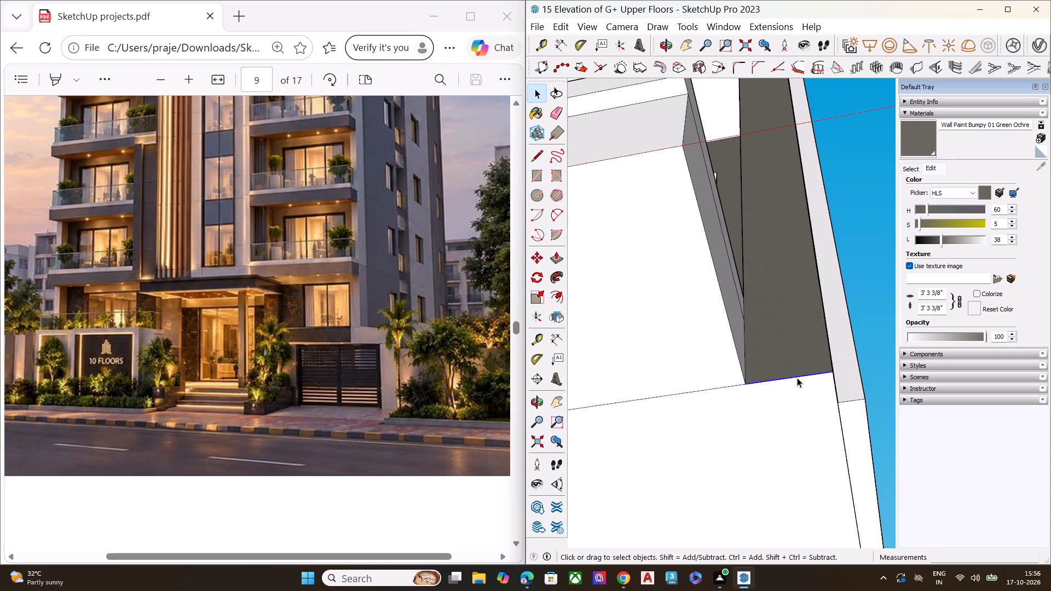
left_click(732, 387, "ctrl")
scroll(775, 370, "down", 3)
scroll(780, 369, "up", 1)
scroll(781, 369, "down", 3)
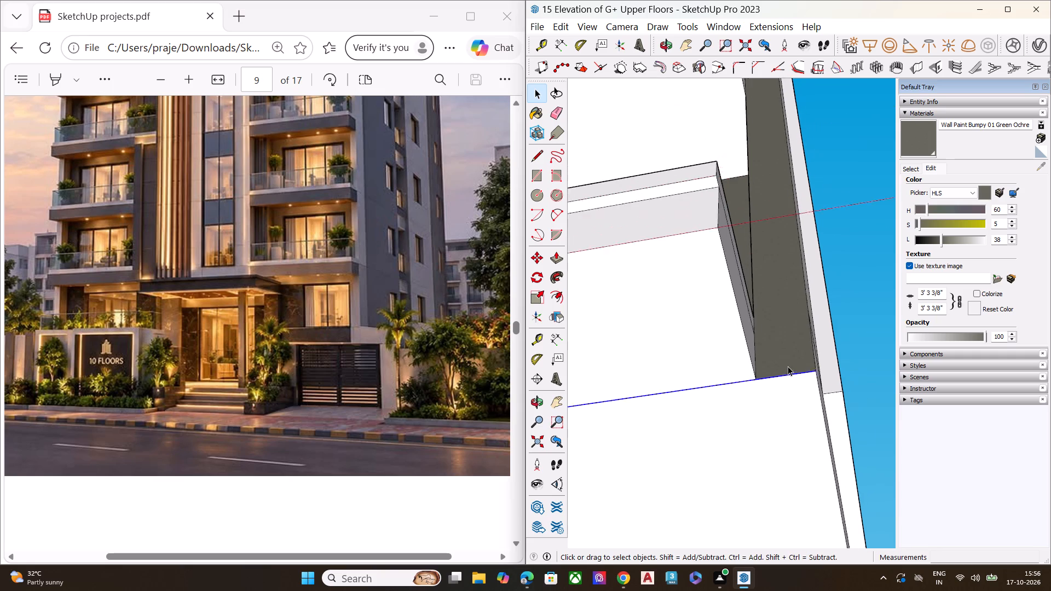
scroll(788, 366, "down", 1)
middle_click_drag(779, 381, 853, 322)
scroll(808, 329, "down", 2)
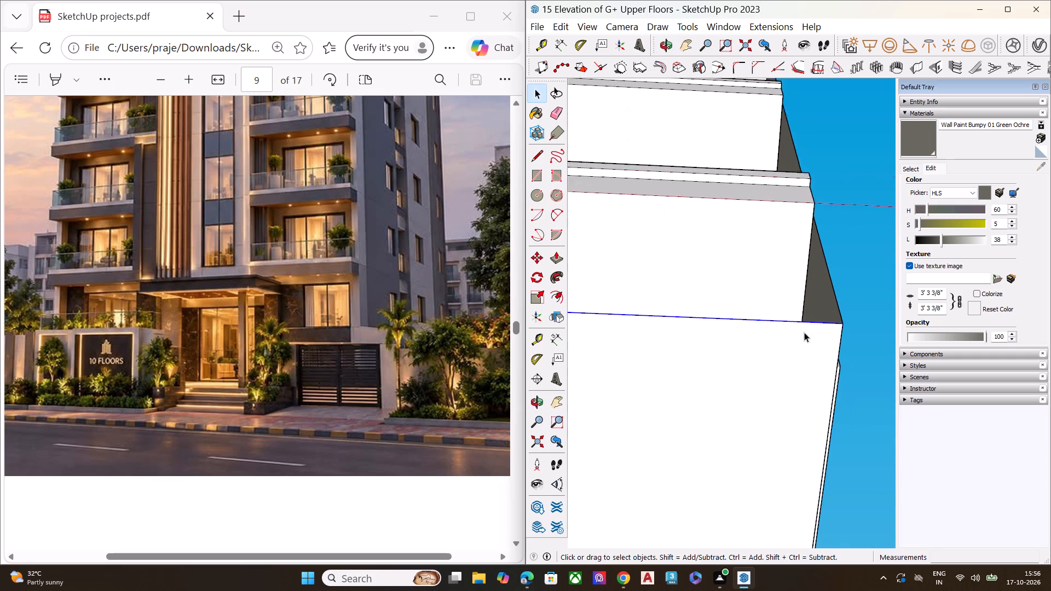
Draw a line about 2' 3 1/16" long across the dark wall strip, level with the top of the adjoining floor slab.
scroll(804, 332, "down", 5)
middle_click_drag(797, 355, 610, 510)
scroll(697, 483, "up", 3)
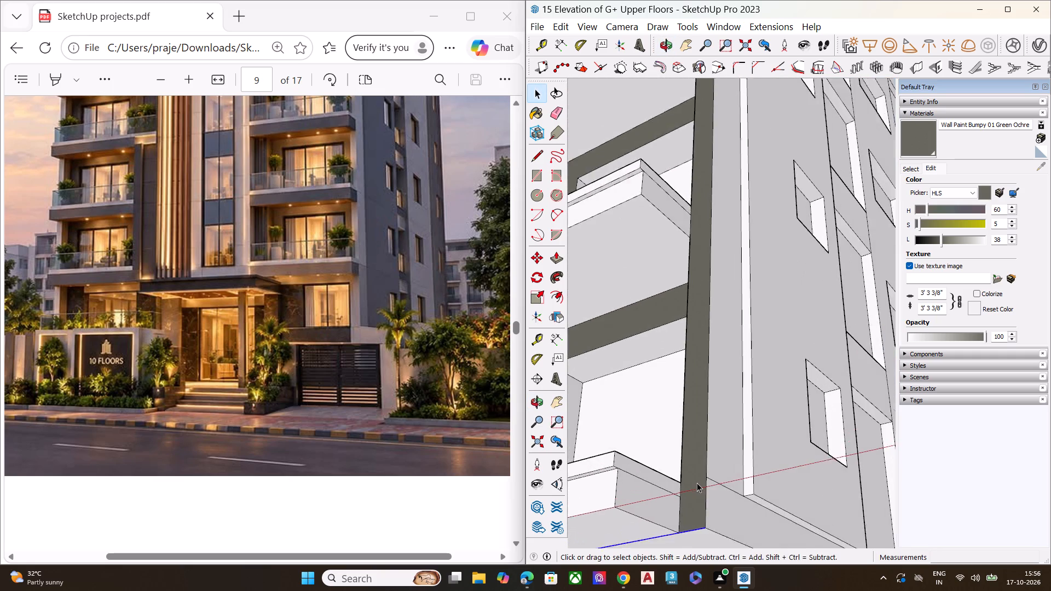
scroll(697, 483, "up", 4)
key("l")
left_click(674, 479)
left_click(711, 477)
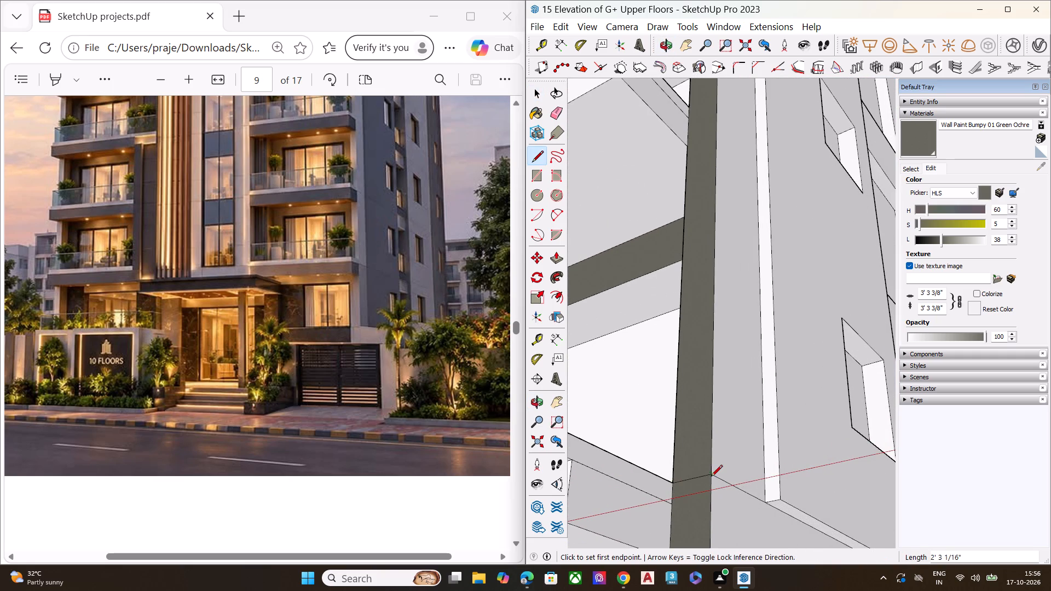
Extend the lowest floor slab's end face across the notch to the outer edge of the dark wall strip.
key("space")
scroll(702, 454, "down", 5)
scroll(702, 499, "up", 5)
left_click(702, 517)
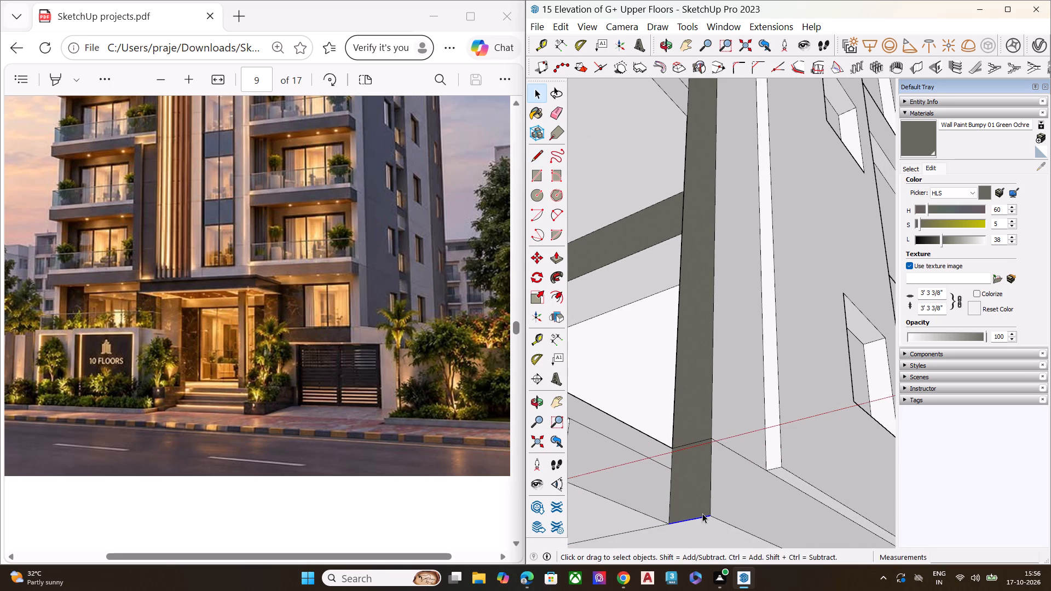
left_click(630, 483)
key("p")
left_click(630, 483)
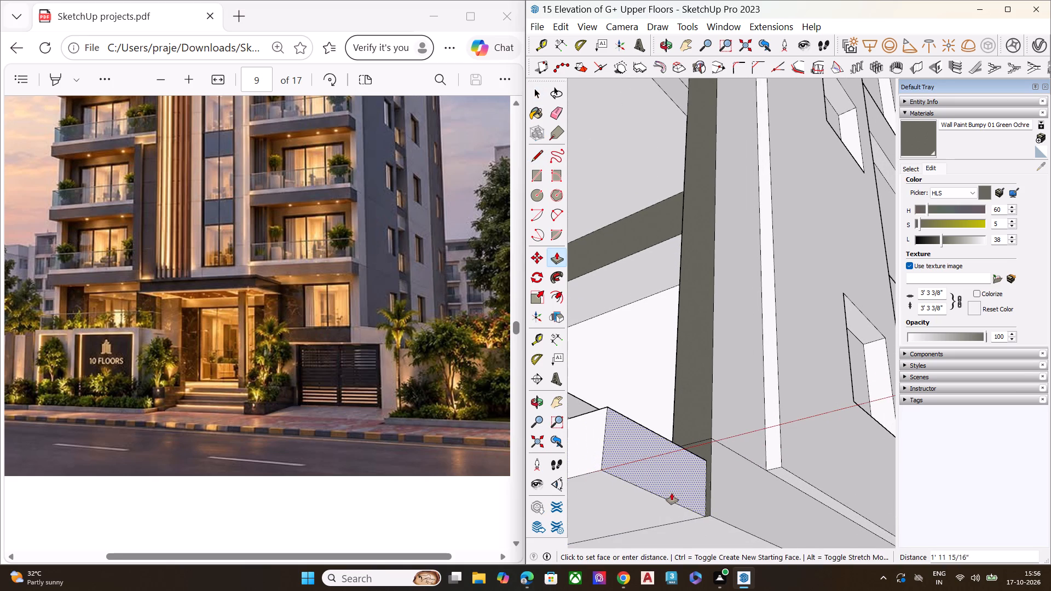
left_click(709, 508)
key("space")
Extrude the tower's underside face downward, behind the lowest front slab, to form the set-back ground-floor base.
scroll(743, 443, "down", 7)
middle_click_drag(696, 507, 729, 436)
double_click(731, 445)
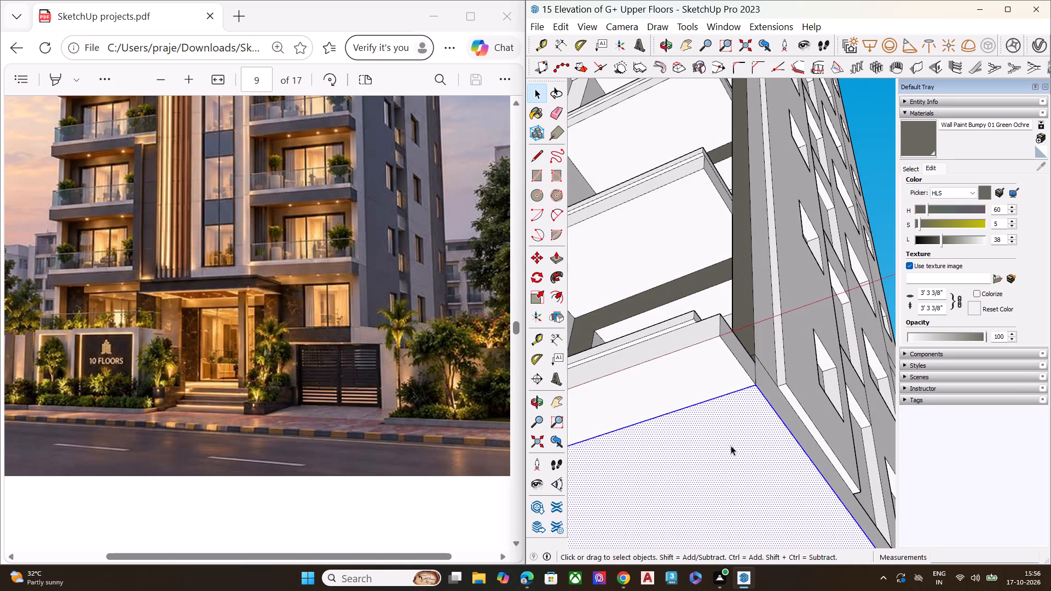
scroll(731, 445, "down", 14)
scroll(731, 445, "up", 1)
scroll(731, 445, "down", 4)
key("p")
left_click(731, 445)
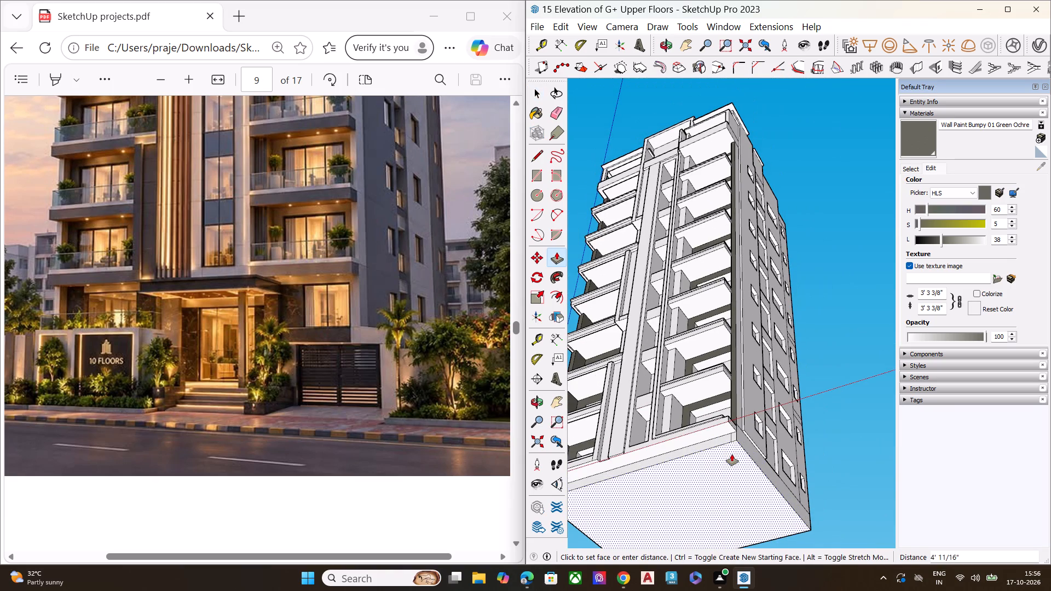
scroll(732, 454, "down", 3)
middle_click_drag(734, 479, 736, 511)
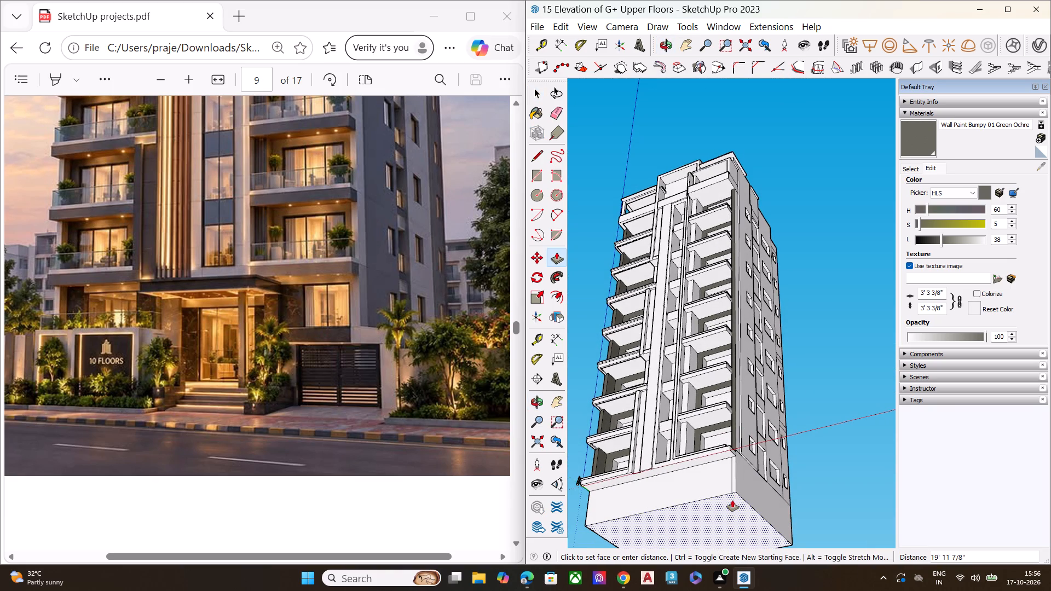
middle_click_drag(732, 500, 773, 590)
scroll(734, 347, "down", 7)
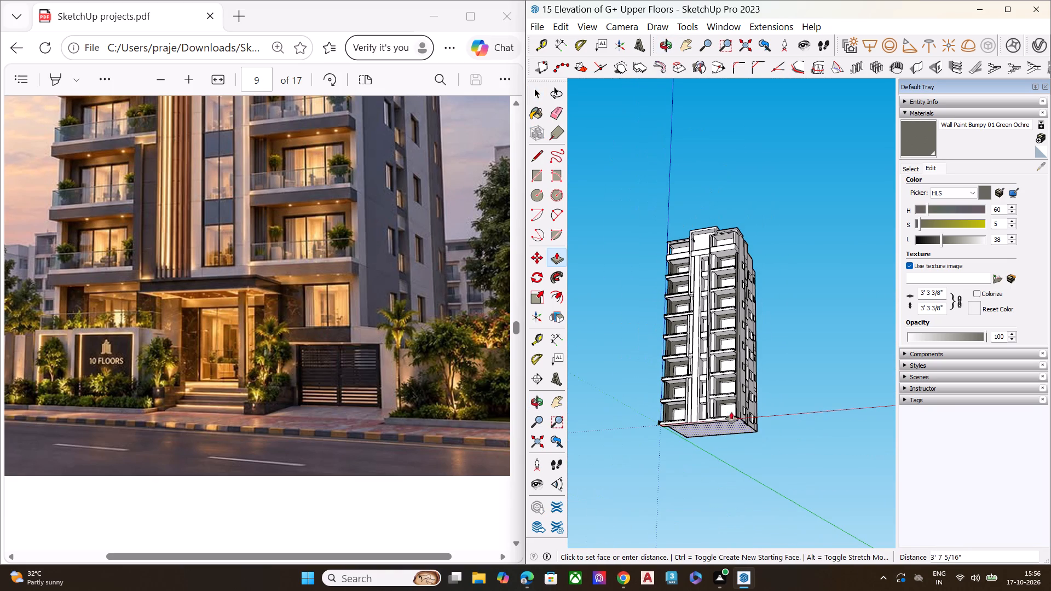
middle_click_drag(732, 439, 743, 560)
scroll(724, 473, "up", 9)
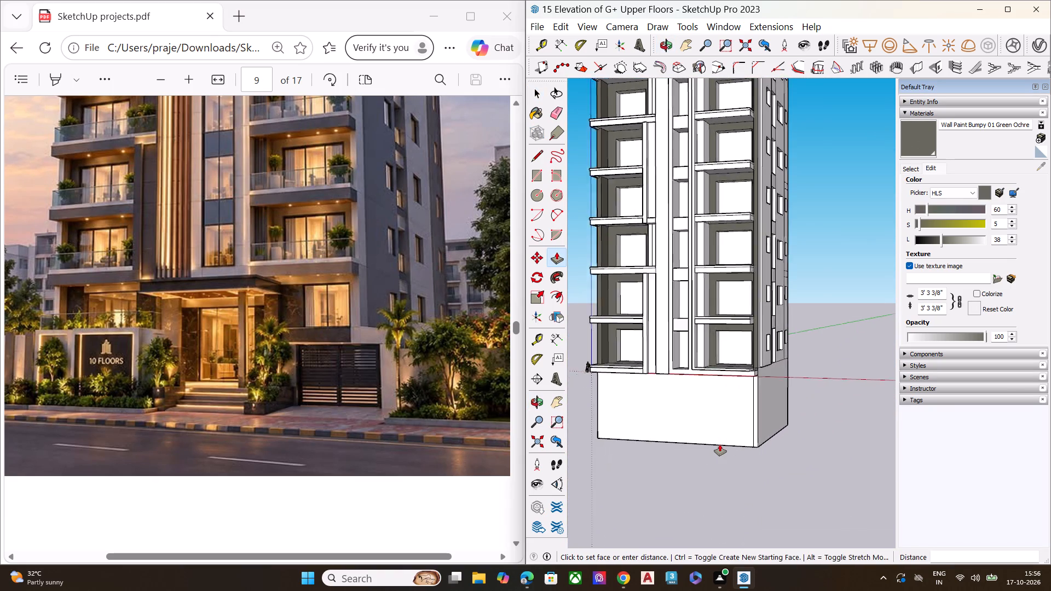
scroll(720, 444, "up", 3)
left_click(712, 404)
key("space")
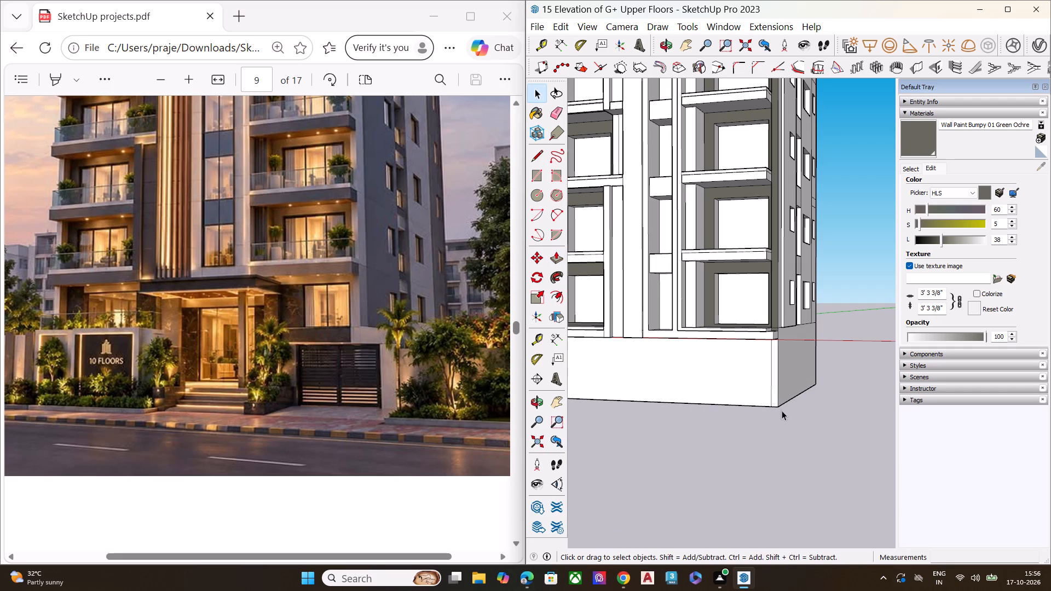
left_click(838, 430)
Draw a vertical line down the full height of the base's front face, just inside the side edge nearest the scale figure.
scroll(798, 365, "down", 1)
scroll(798, 365, "up", 1)
scroll(798, 364, "down", 5)
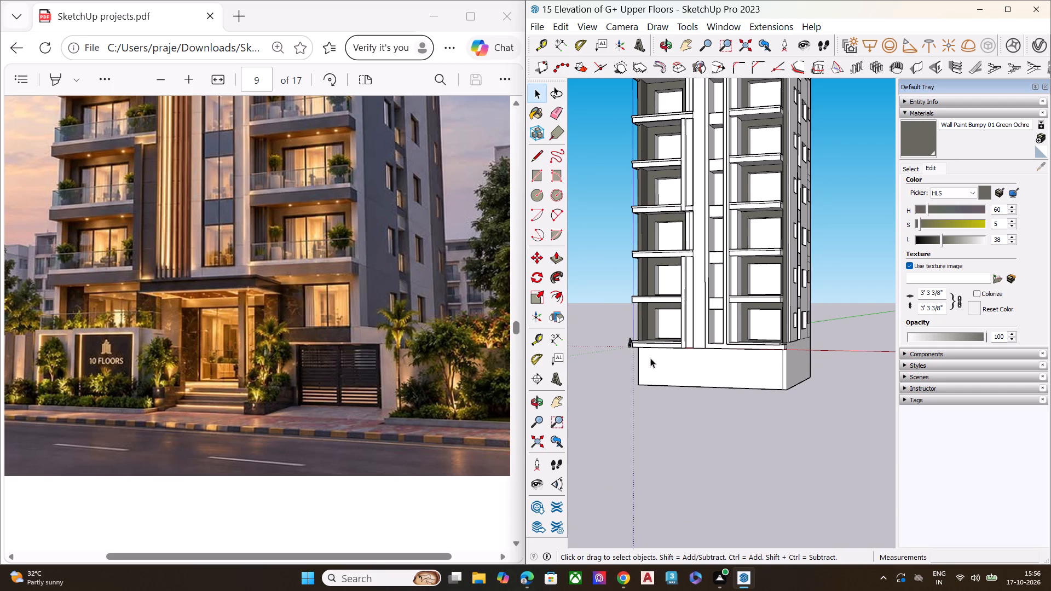
middle_click_drag(644, 357, 644, 325)
scroll(644, 330, "up", 8)
middle_click_drag(646, 398, 619, 352)
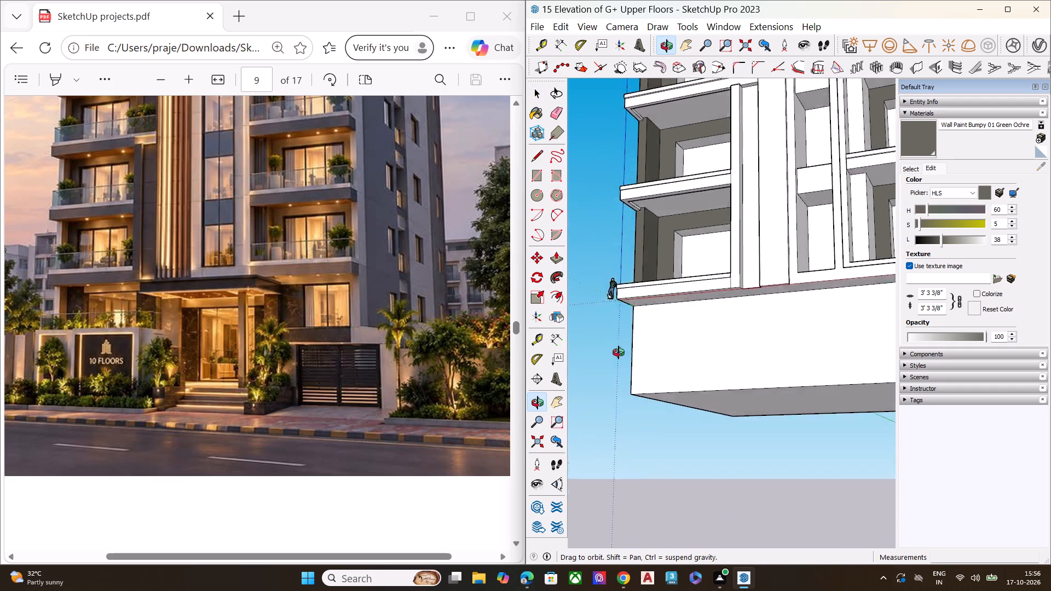
middle_click_drag(619, 352, 495, 333)
middle_click_drag(678, 356, 779, 341)
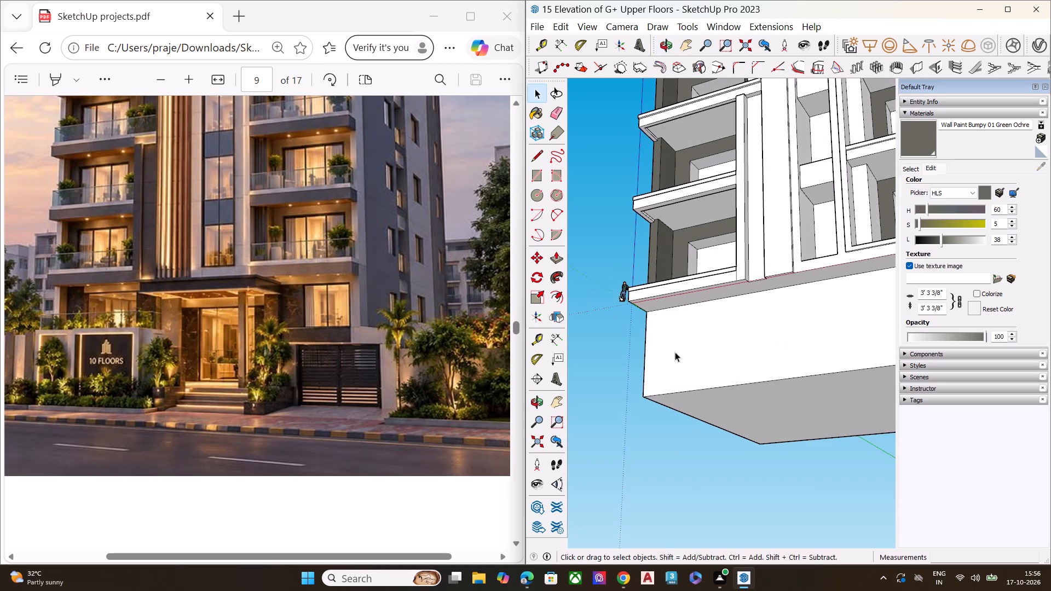
middle_click_drag(675, 352, 816, 434)
key("l")
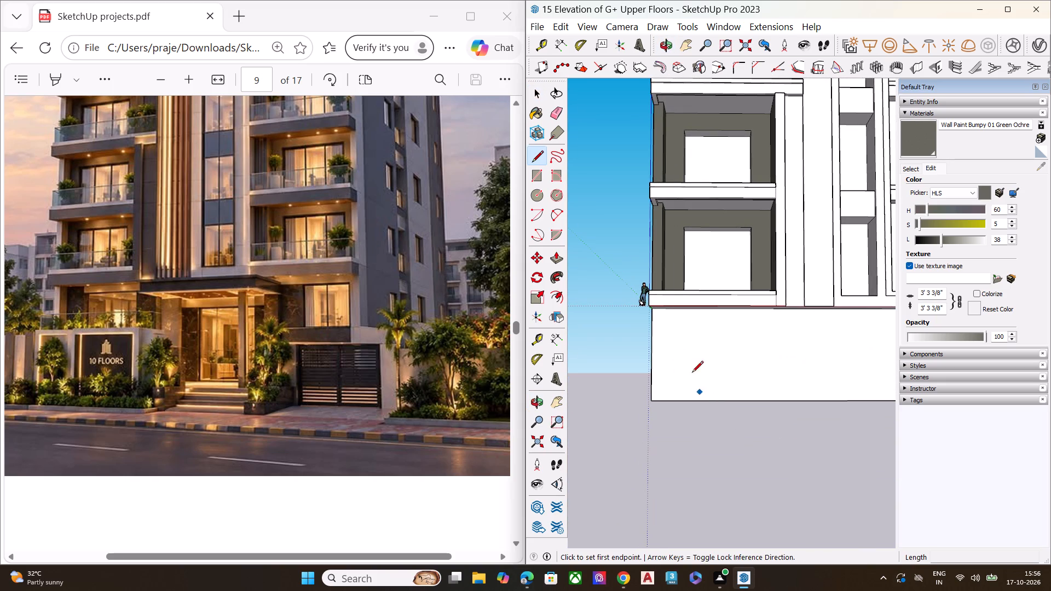
scroll(669, 276, "up", 1)
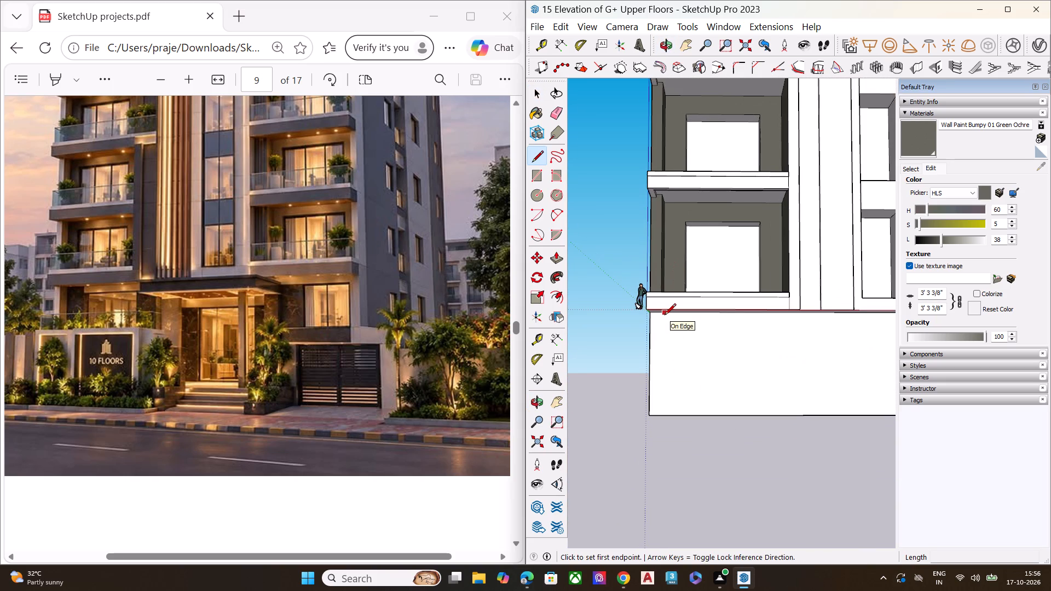
middle_click_drag(665, 316, 678, 257)
scroll(665, 312, "up", 4)
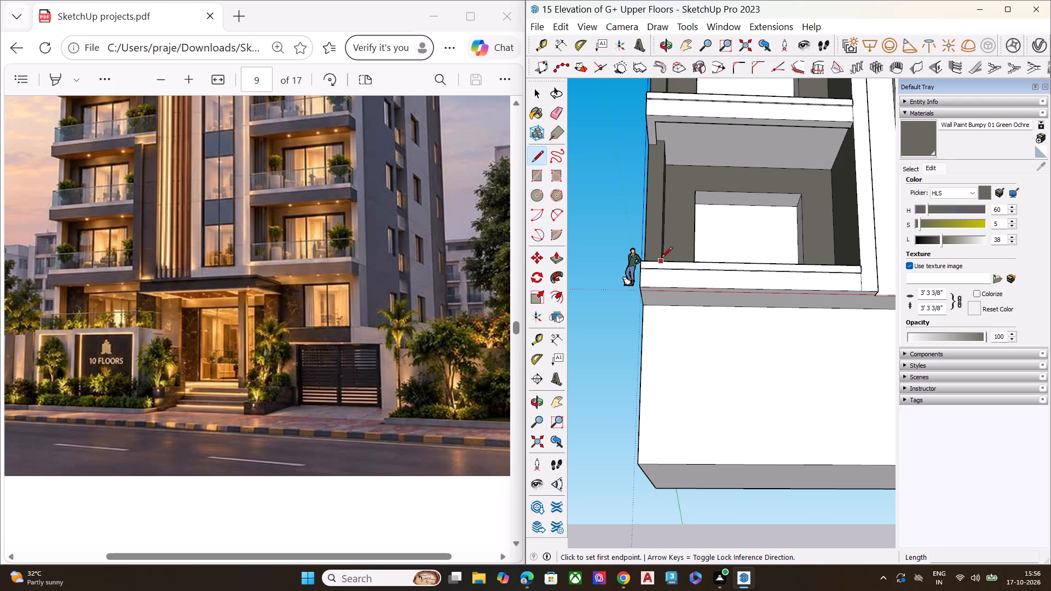
left_click(659, 305)
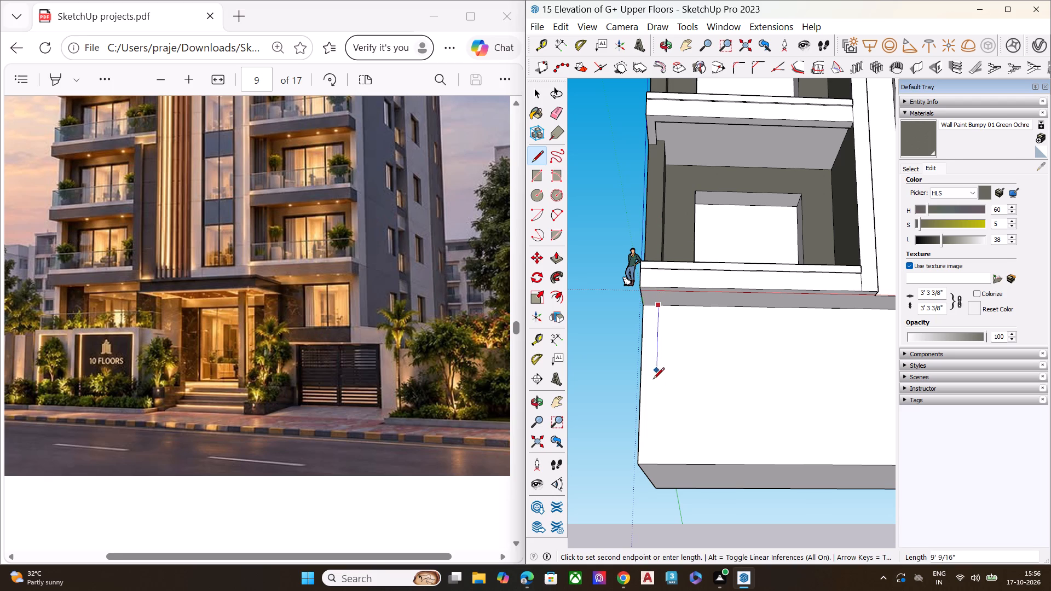
left_click(651, 465)
key("space")
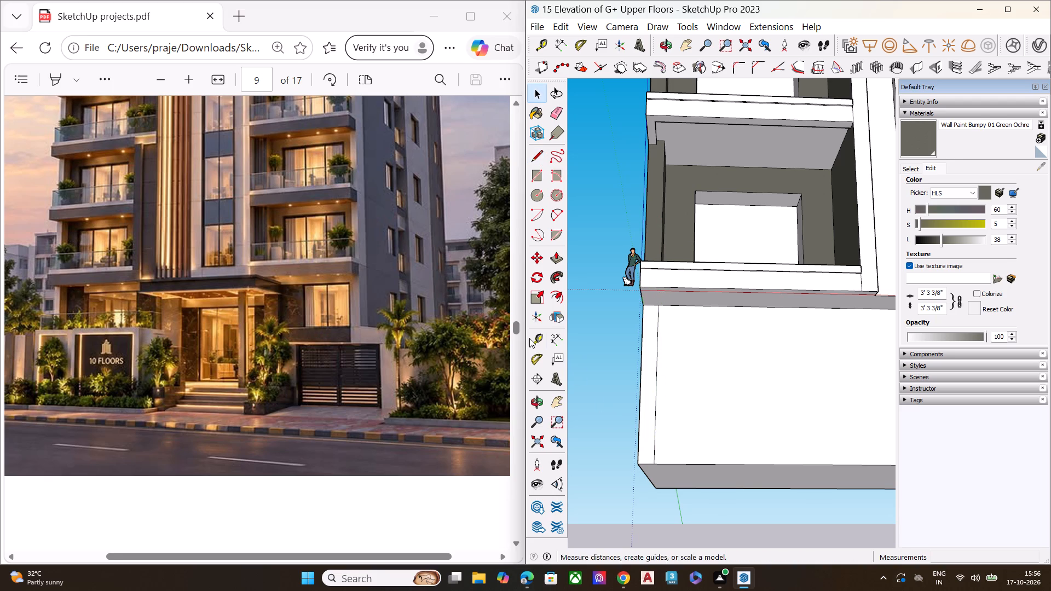
Examine the ground-floor frontage and entrance of the tower in the reference rendering.
scroll(509, 336, "down", 1)
scroll(506, 336, "up", 1)
scroll(506, 336, "down", 4)
scroll(319, 330, "up", 5)
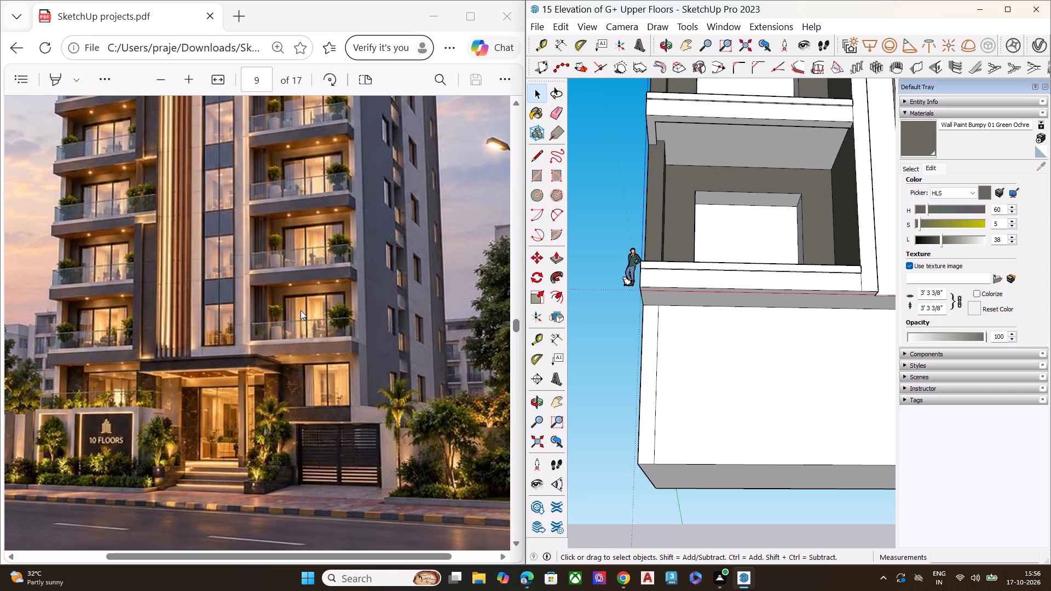
scroll(301, 310, "down", 2)
scroll(256, 341, "up", 2)
scroll(104, 304, "down", 2)
scroll(104, 304, "up", 2)
key("space")
Recess the base's main front face by about 6' 11 3/8", leaving the side wall strips in place.
middle_click_drag(660, 355, 511, 300)
scroll(511, 301, "up", 1)
left_click(710, 356)
key("p")
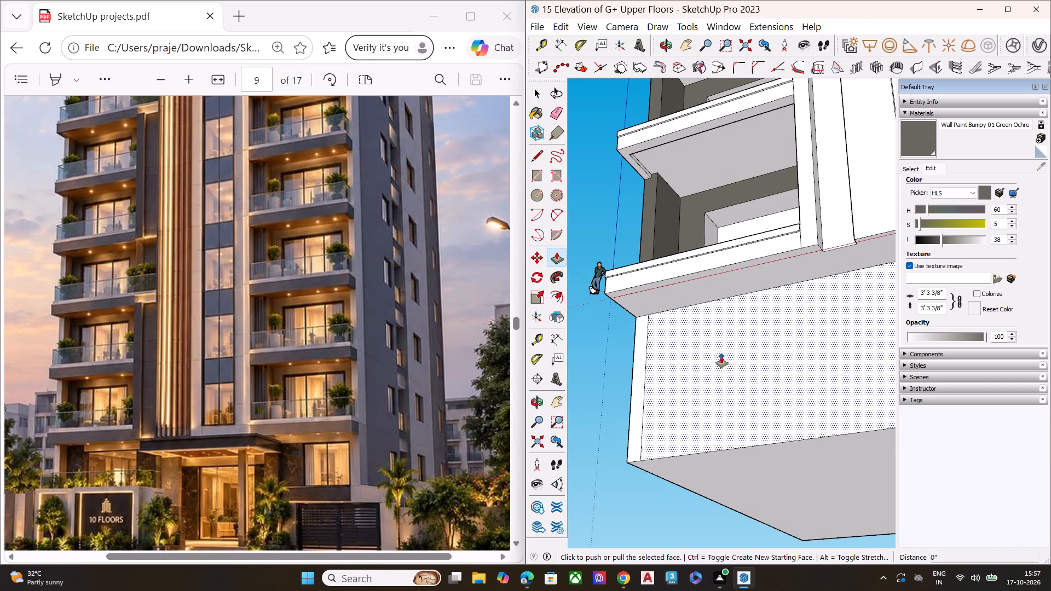
left_click(723, 356)
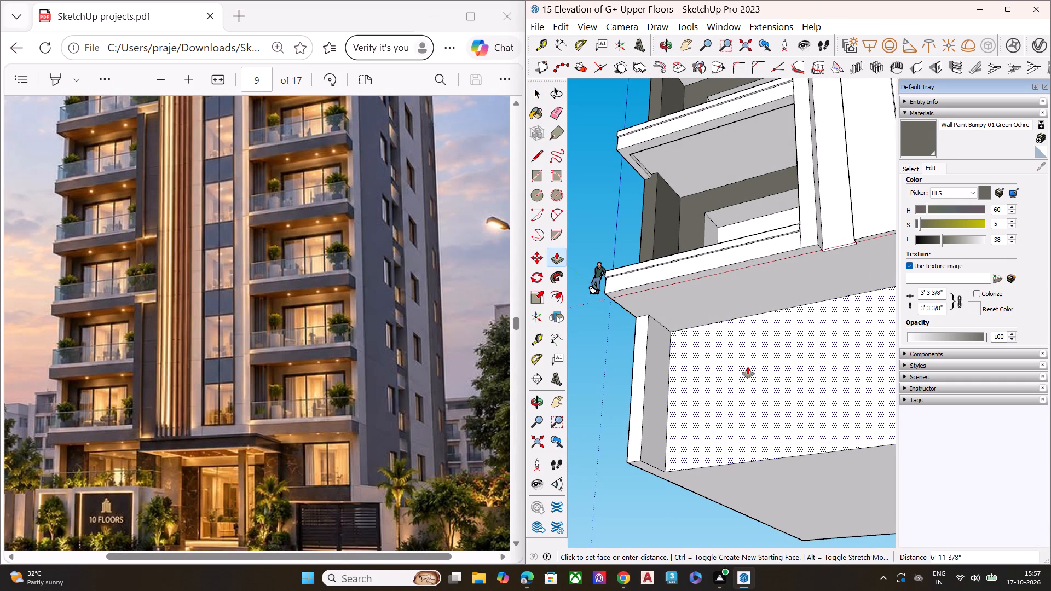
left_click(748, 367)
key("space")
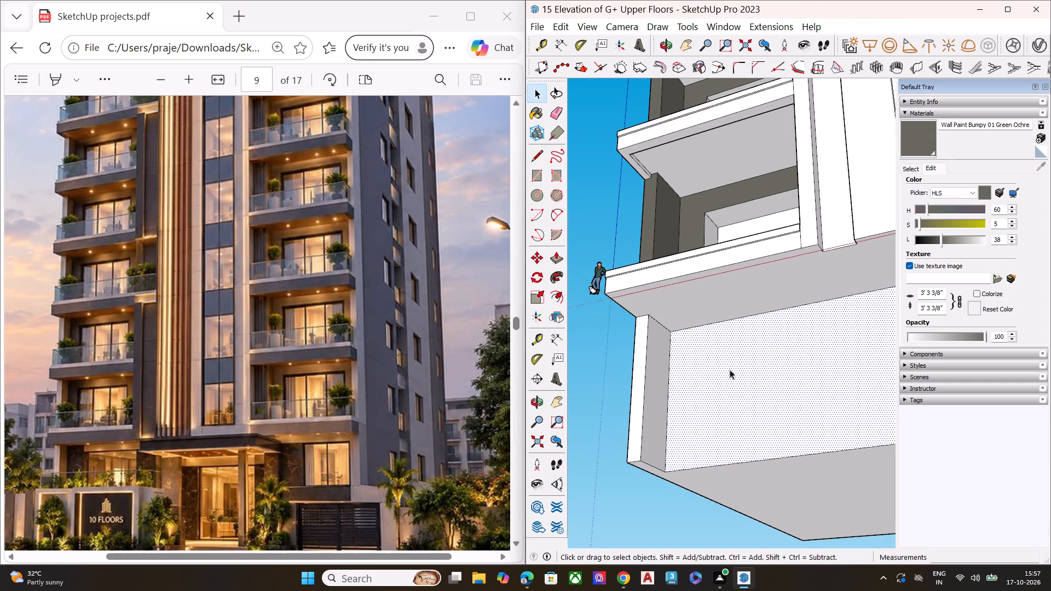
Compare the recessed base front with the ground floor in the reference rendering.
scroll(569, 343, "down", 6)
scroll(347, 356, "down", 1)
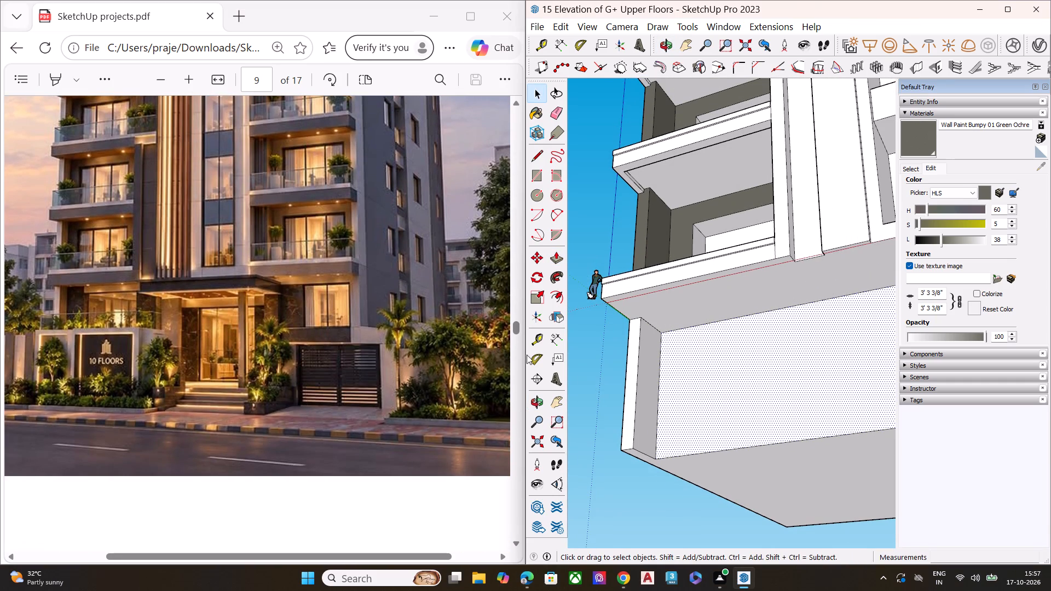
scroll(661, 340, "down", 12)
scroll(661, 346, "up", 1)
scroll(661, 346, "down", 2)
middle_click_drag(763, 367, 818, 378)
scroll(835, 367, "up", 7)
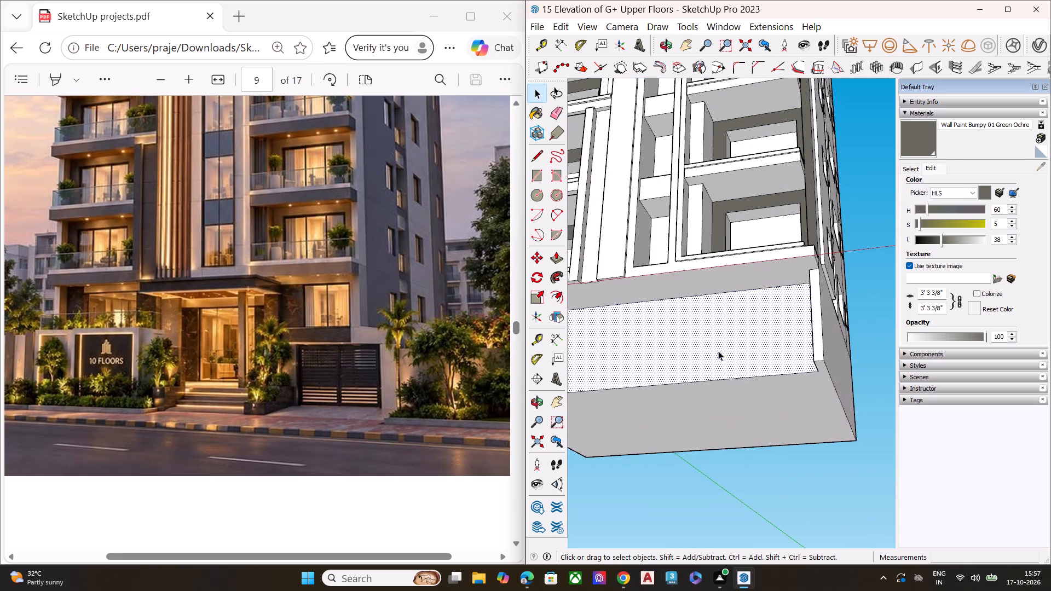
scroll(775, 323, "down", 6)
scroll(684, 333, "up", 8)
scroll(734, 315, "down", 6)
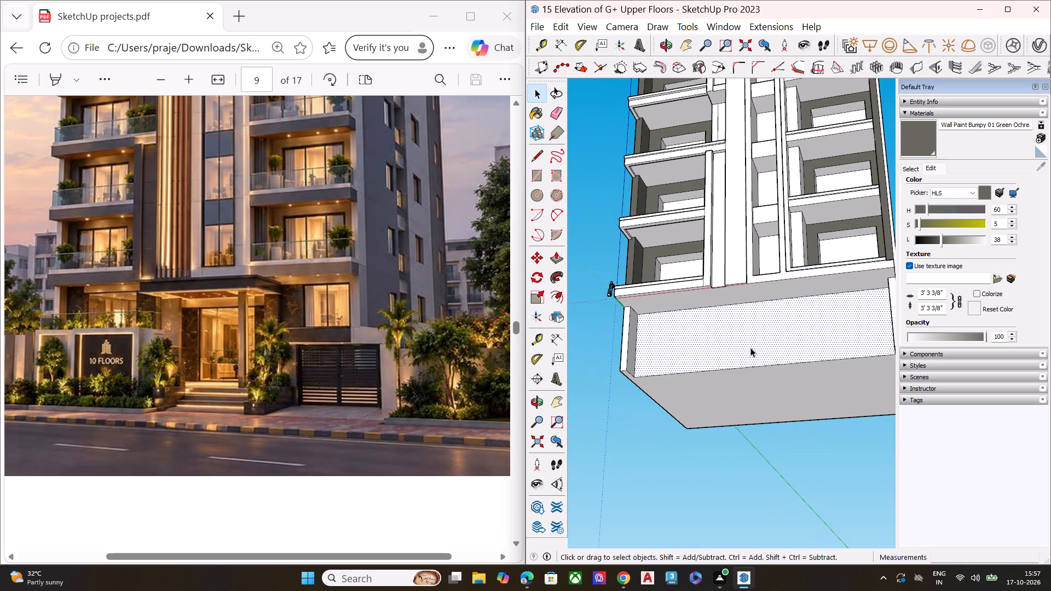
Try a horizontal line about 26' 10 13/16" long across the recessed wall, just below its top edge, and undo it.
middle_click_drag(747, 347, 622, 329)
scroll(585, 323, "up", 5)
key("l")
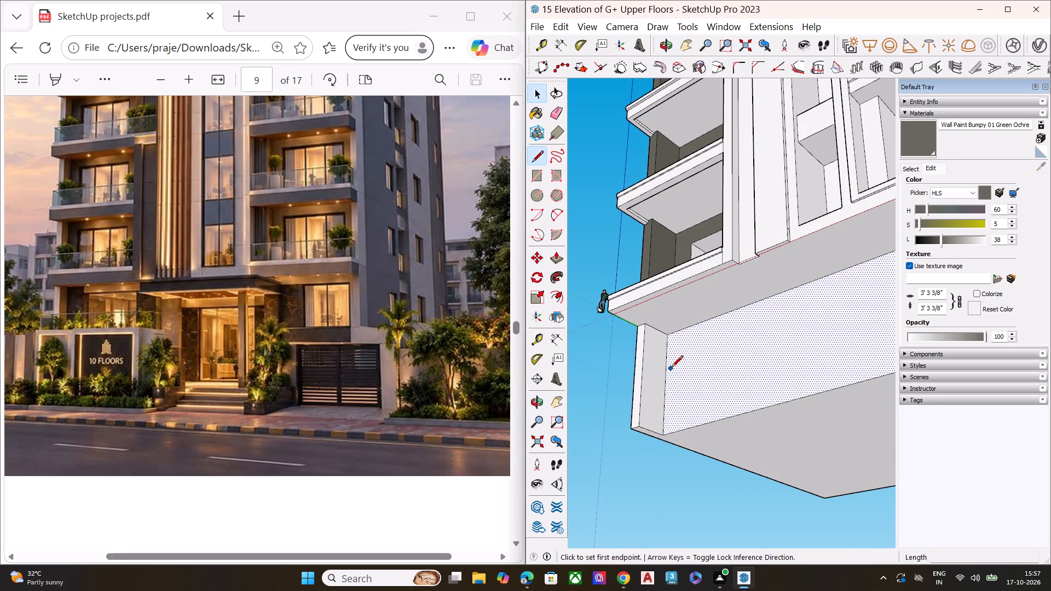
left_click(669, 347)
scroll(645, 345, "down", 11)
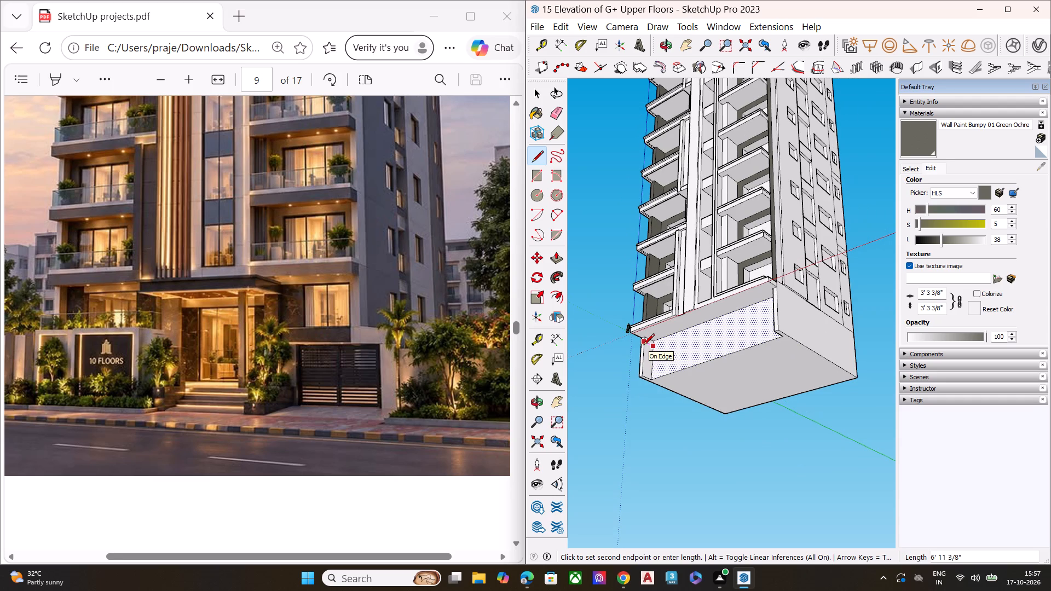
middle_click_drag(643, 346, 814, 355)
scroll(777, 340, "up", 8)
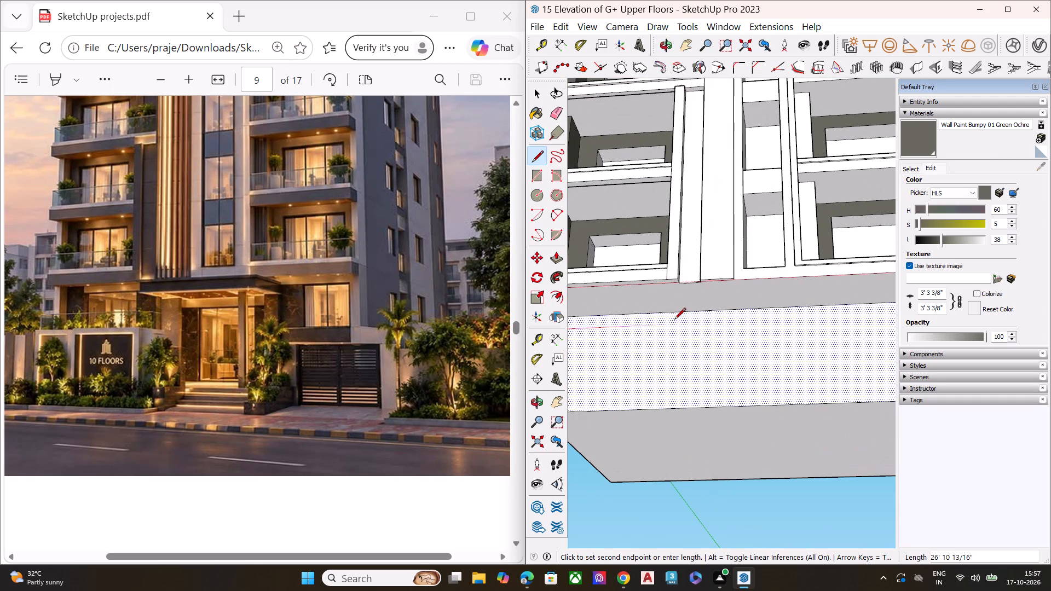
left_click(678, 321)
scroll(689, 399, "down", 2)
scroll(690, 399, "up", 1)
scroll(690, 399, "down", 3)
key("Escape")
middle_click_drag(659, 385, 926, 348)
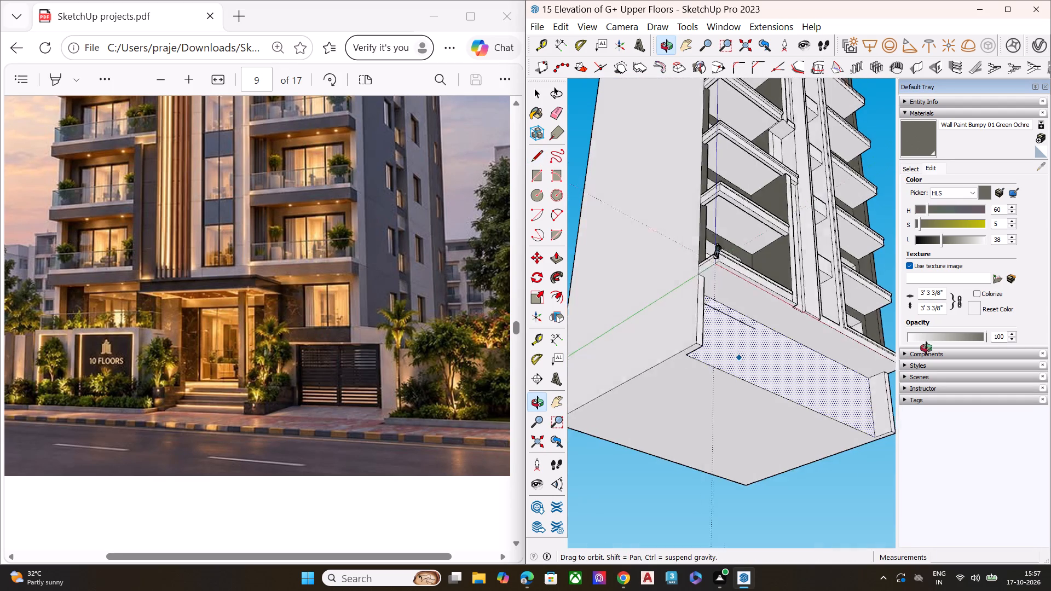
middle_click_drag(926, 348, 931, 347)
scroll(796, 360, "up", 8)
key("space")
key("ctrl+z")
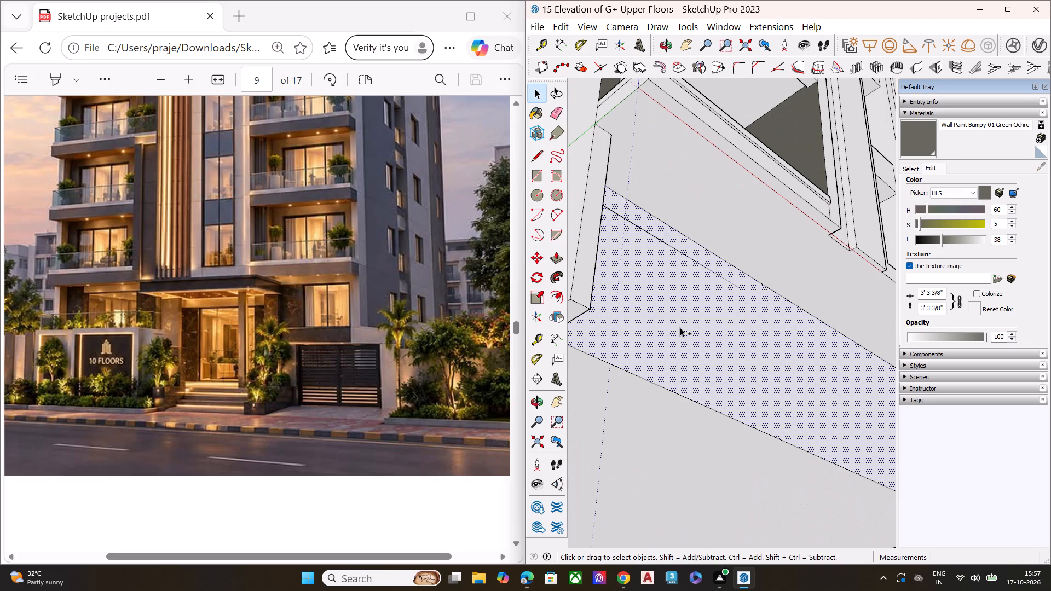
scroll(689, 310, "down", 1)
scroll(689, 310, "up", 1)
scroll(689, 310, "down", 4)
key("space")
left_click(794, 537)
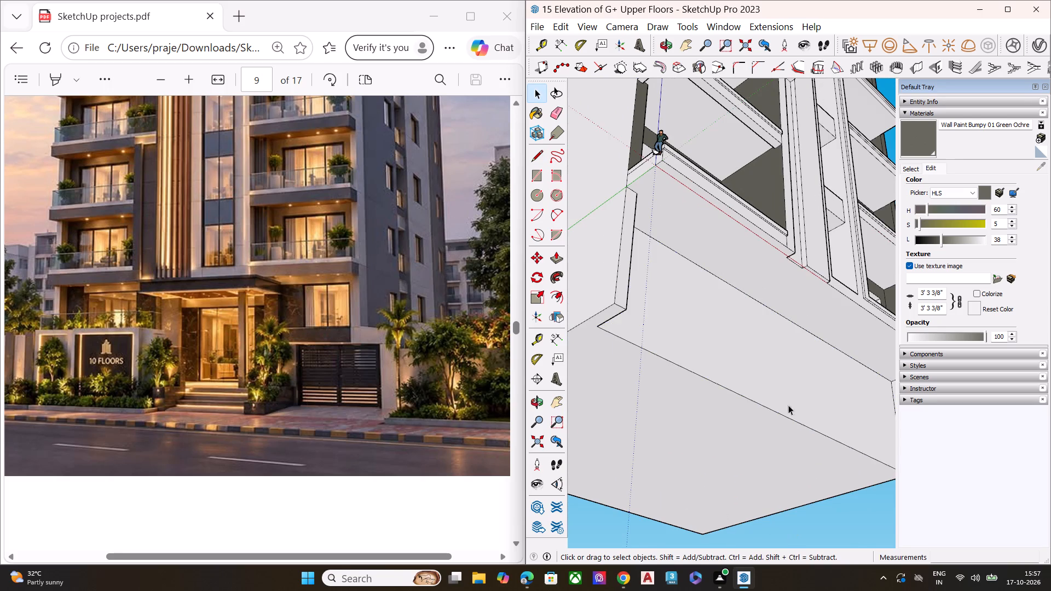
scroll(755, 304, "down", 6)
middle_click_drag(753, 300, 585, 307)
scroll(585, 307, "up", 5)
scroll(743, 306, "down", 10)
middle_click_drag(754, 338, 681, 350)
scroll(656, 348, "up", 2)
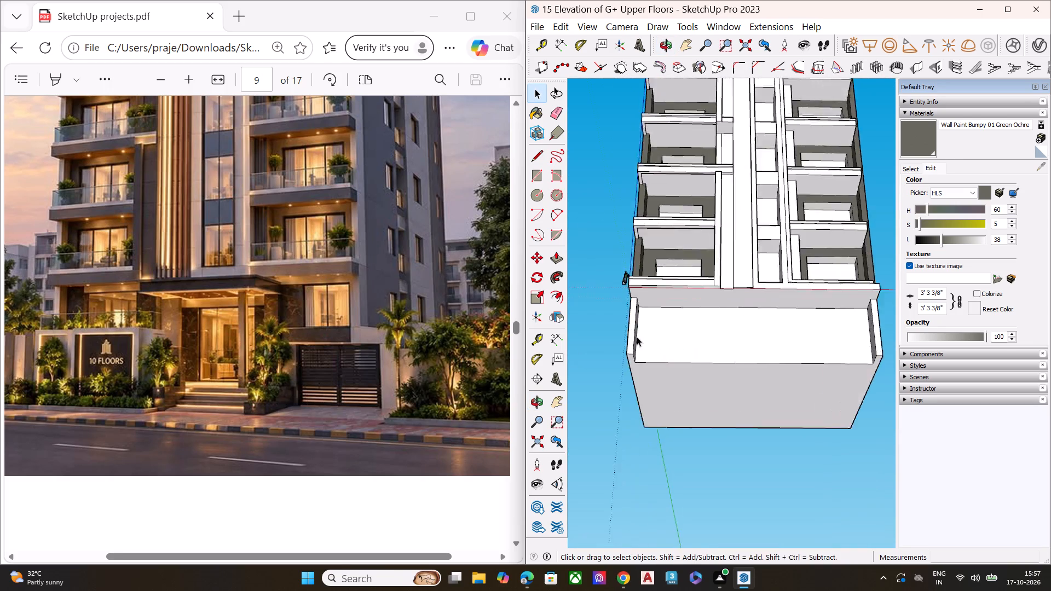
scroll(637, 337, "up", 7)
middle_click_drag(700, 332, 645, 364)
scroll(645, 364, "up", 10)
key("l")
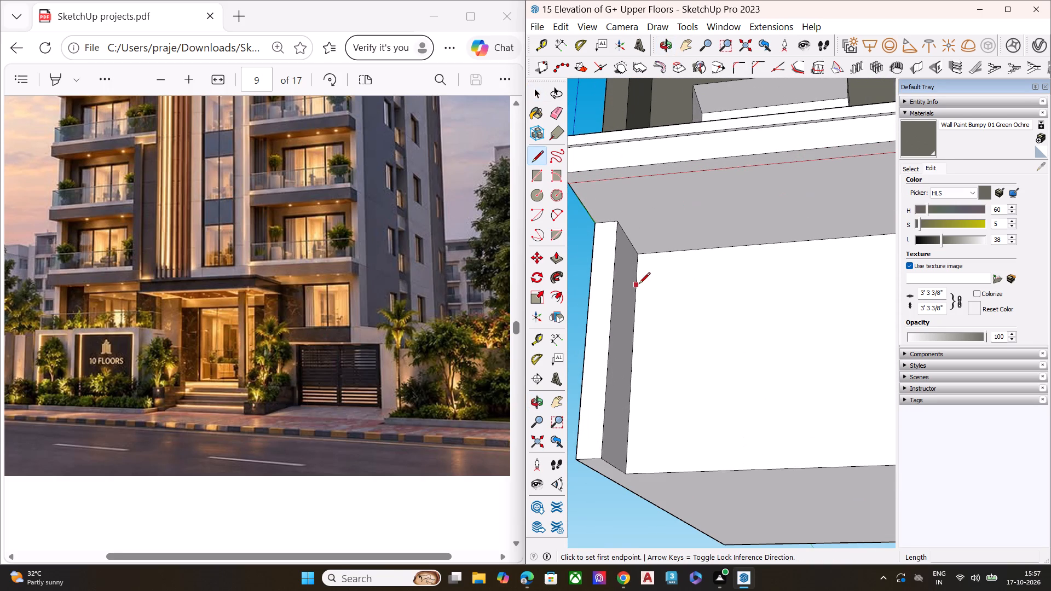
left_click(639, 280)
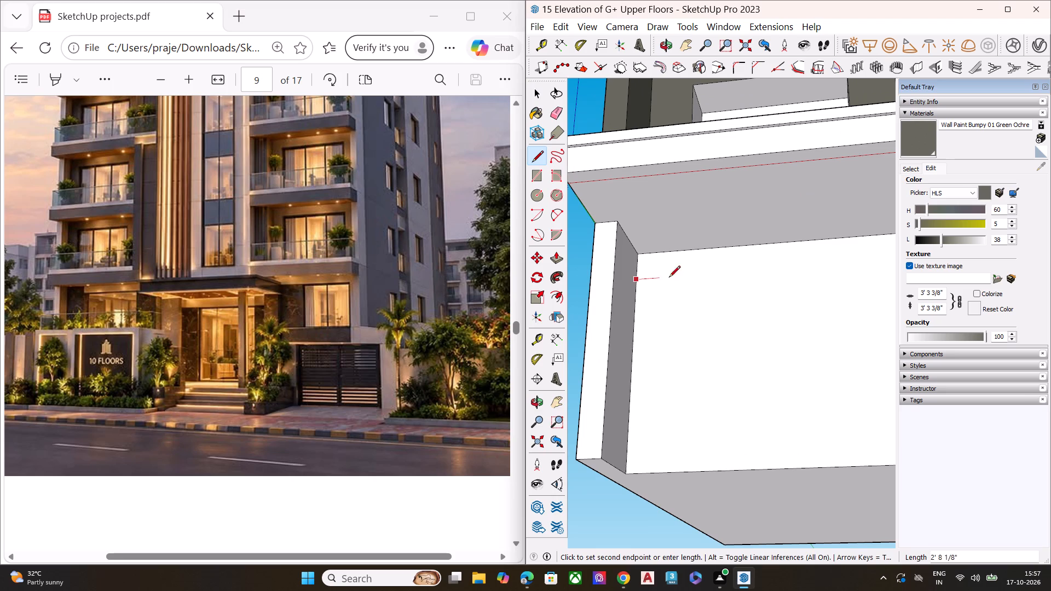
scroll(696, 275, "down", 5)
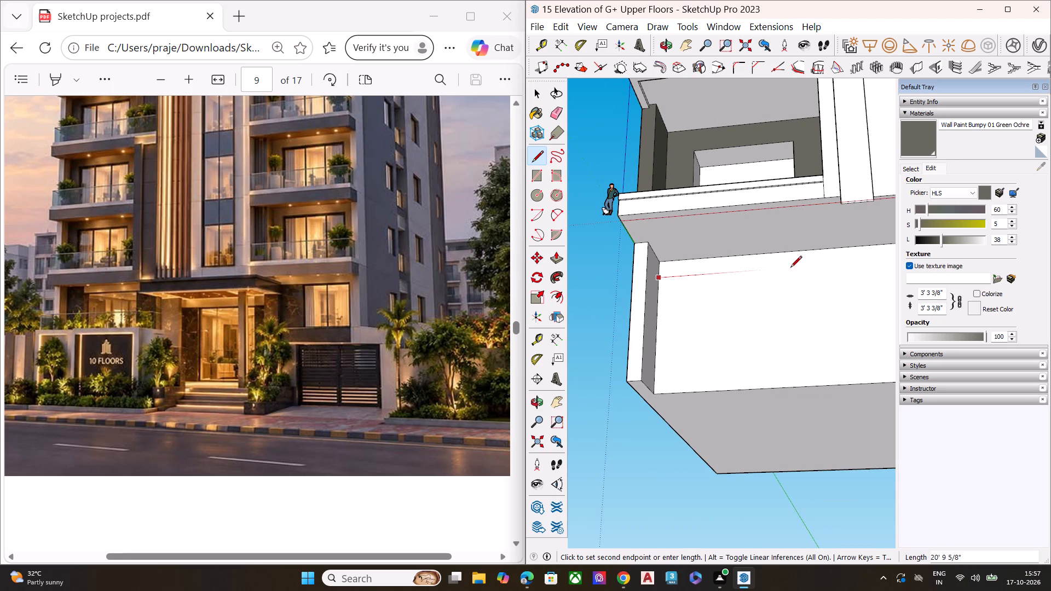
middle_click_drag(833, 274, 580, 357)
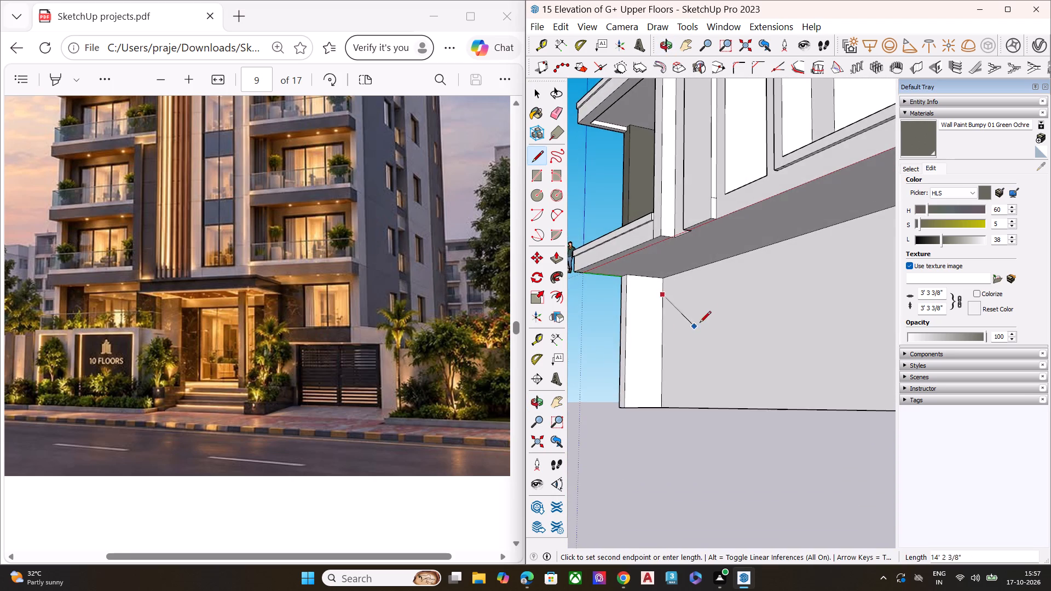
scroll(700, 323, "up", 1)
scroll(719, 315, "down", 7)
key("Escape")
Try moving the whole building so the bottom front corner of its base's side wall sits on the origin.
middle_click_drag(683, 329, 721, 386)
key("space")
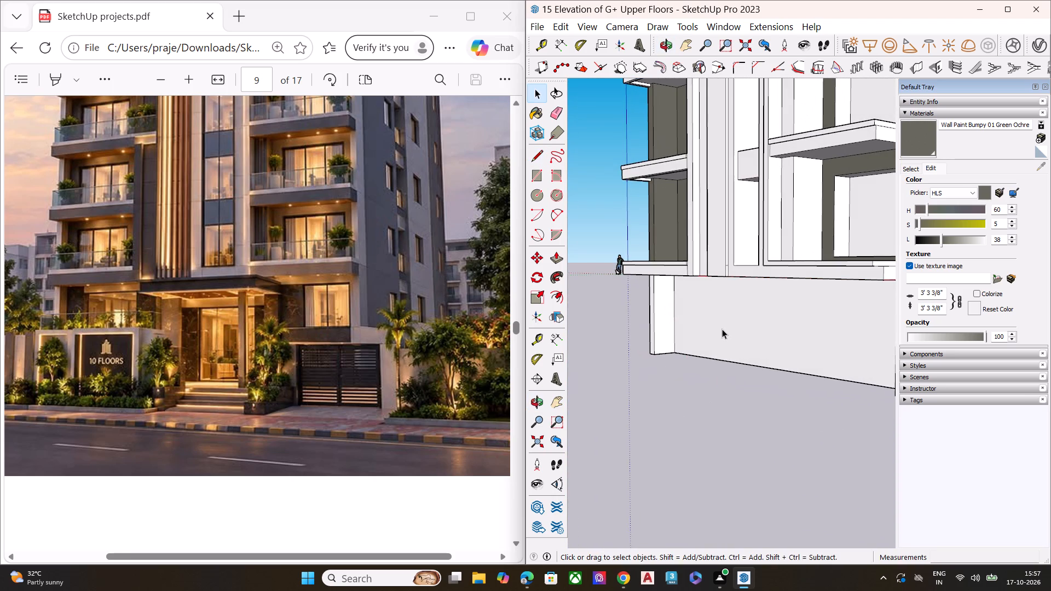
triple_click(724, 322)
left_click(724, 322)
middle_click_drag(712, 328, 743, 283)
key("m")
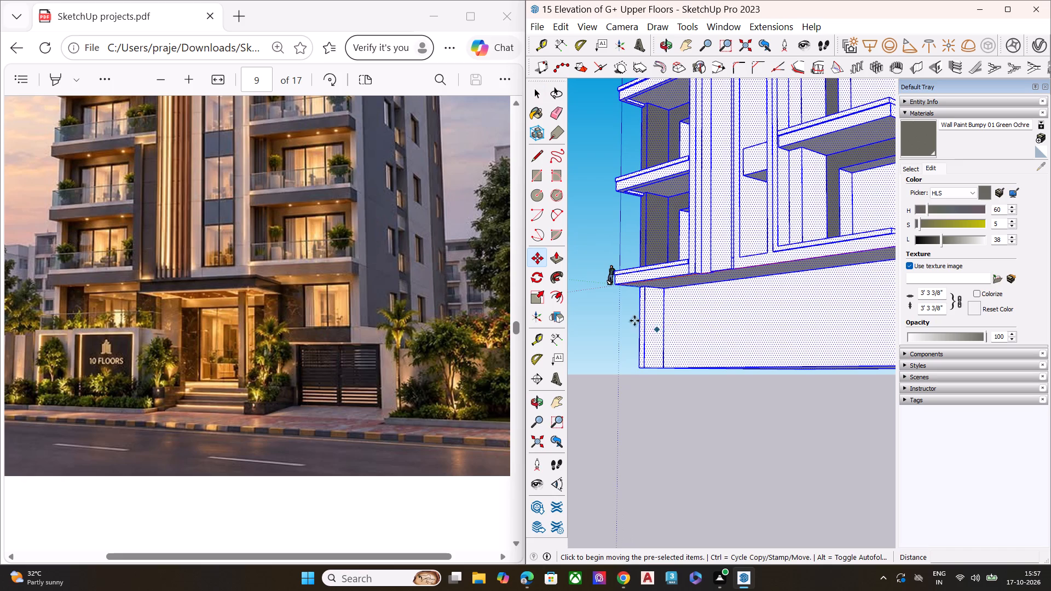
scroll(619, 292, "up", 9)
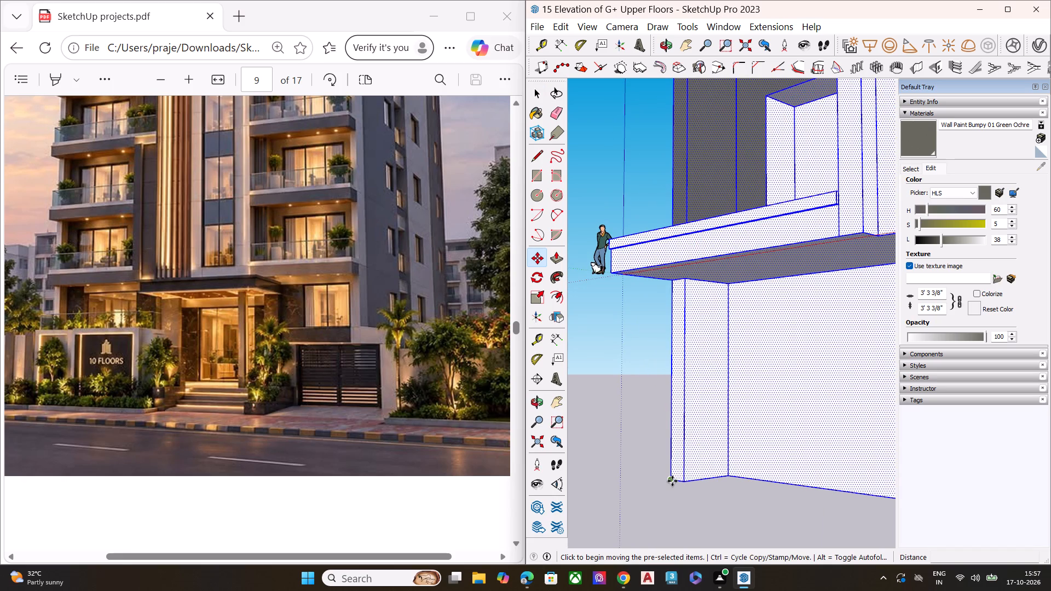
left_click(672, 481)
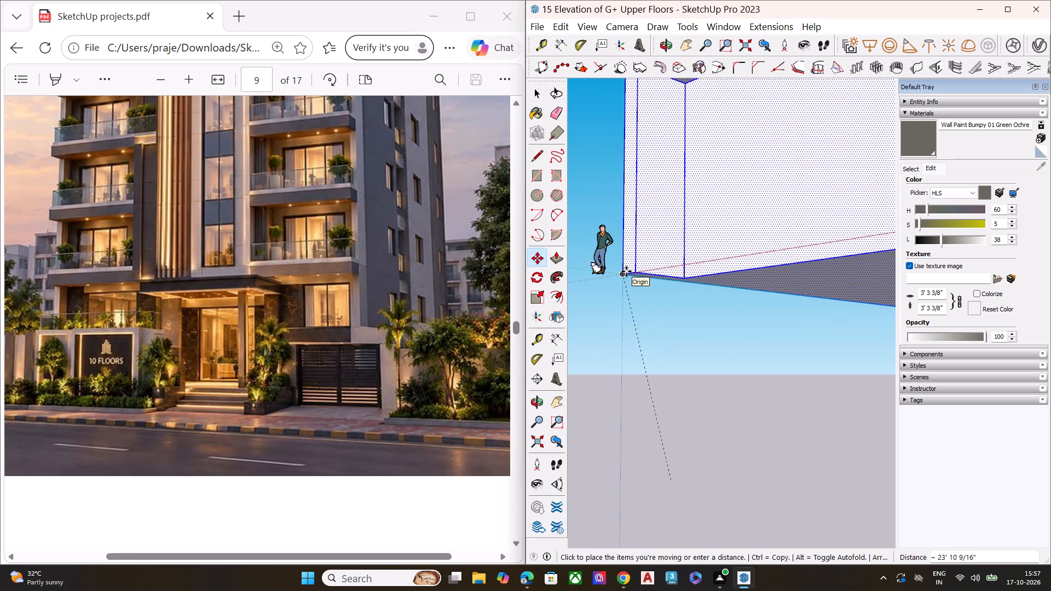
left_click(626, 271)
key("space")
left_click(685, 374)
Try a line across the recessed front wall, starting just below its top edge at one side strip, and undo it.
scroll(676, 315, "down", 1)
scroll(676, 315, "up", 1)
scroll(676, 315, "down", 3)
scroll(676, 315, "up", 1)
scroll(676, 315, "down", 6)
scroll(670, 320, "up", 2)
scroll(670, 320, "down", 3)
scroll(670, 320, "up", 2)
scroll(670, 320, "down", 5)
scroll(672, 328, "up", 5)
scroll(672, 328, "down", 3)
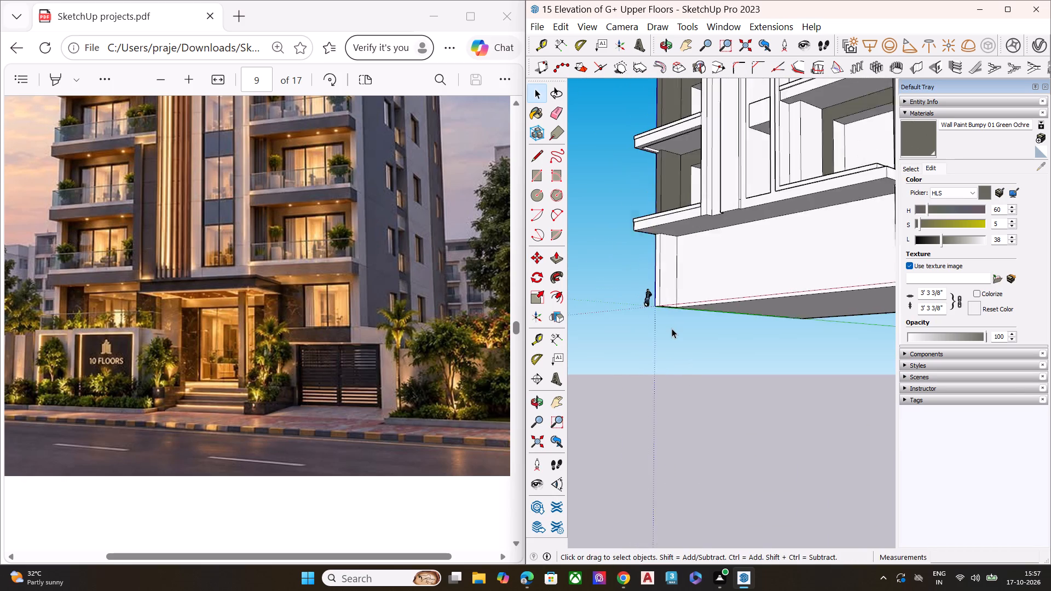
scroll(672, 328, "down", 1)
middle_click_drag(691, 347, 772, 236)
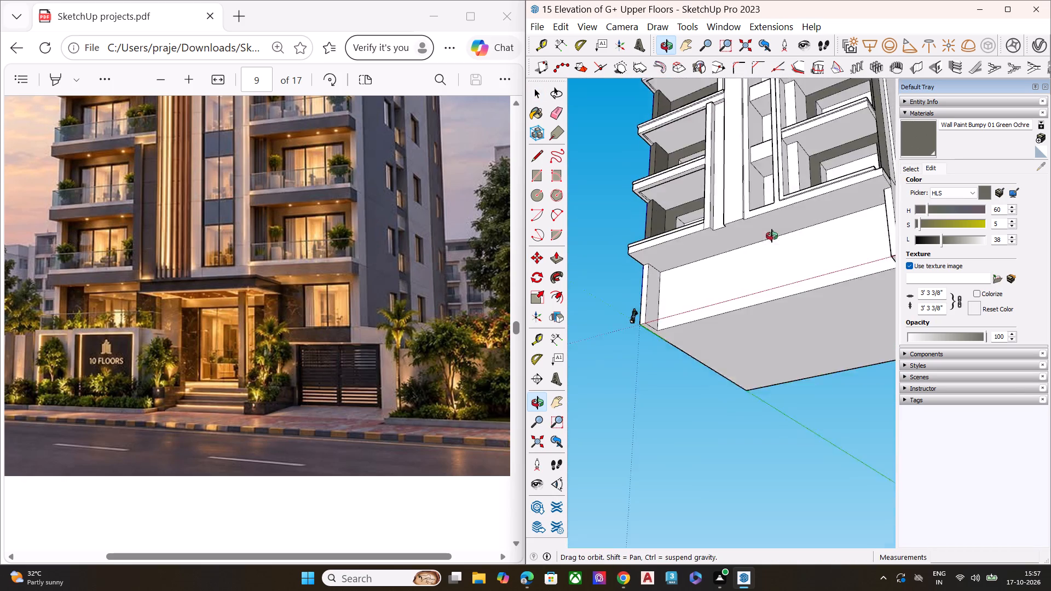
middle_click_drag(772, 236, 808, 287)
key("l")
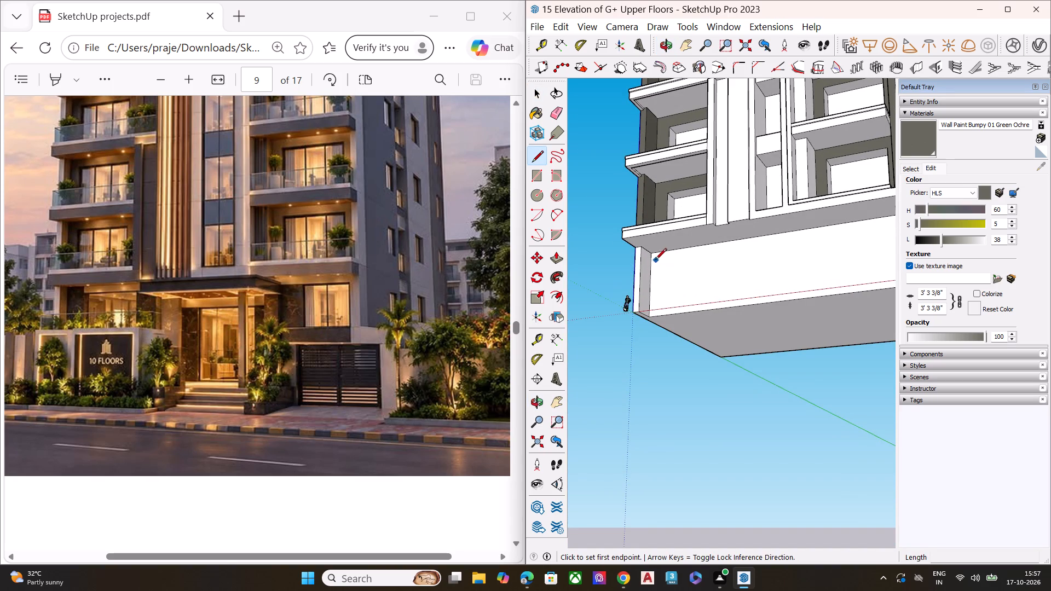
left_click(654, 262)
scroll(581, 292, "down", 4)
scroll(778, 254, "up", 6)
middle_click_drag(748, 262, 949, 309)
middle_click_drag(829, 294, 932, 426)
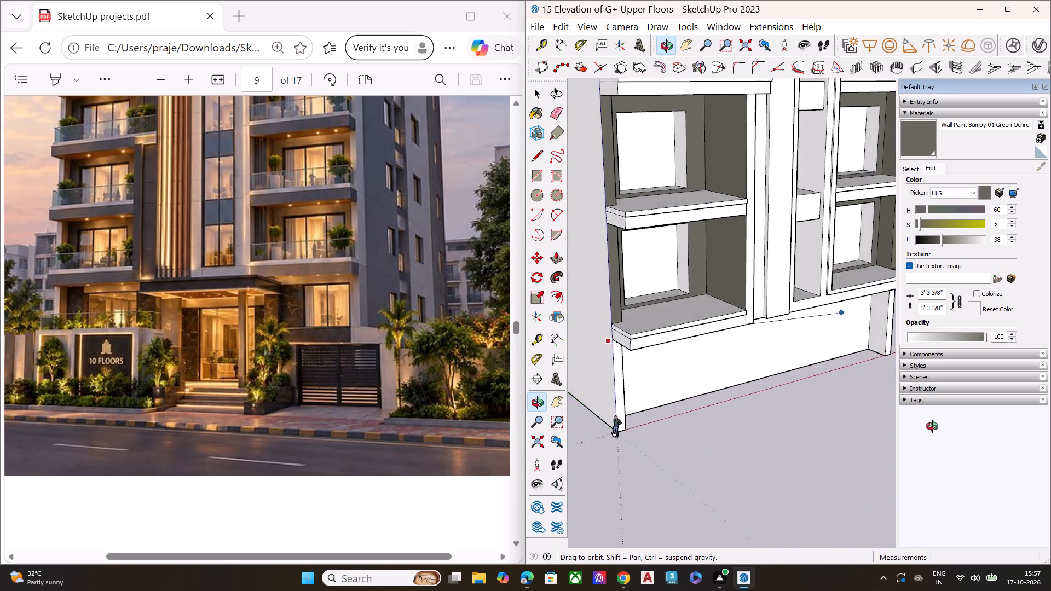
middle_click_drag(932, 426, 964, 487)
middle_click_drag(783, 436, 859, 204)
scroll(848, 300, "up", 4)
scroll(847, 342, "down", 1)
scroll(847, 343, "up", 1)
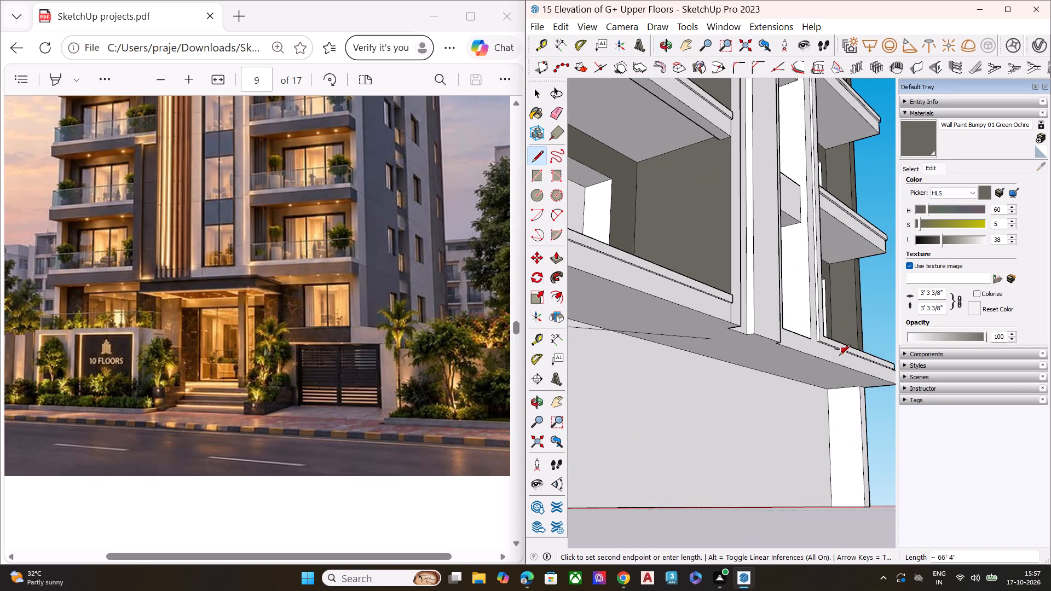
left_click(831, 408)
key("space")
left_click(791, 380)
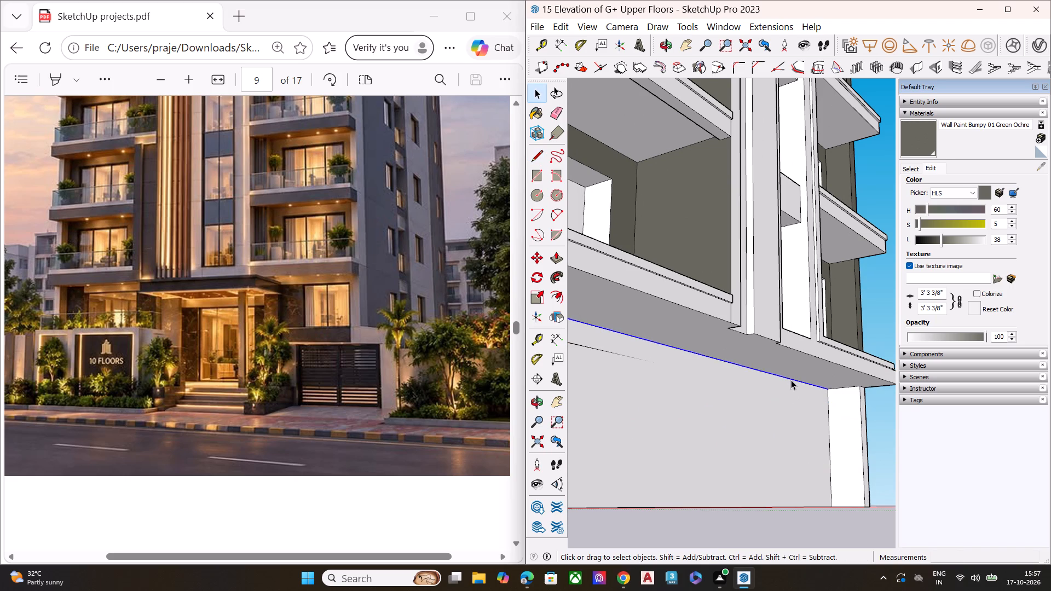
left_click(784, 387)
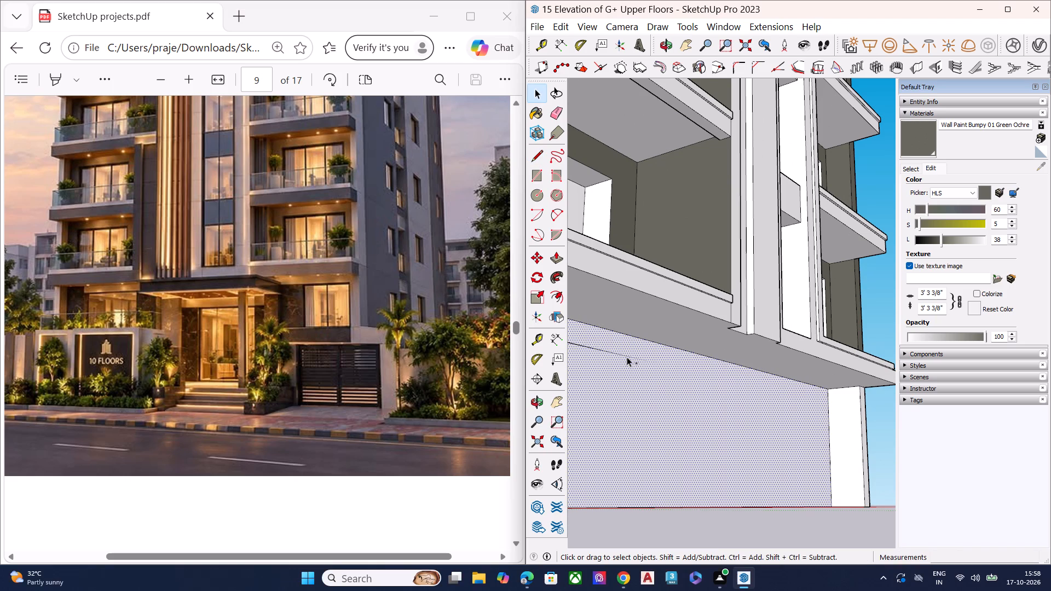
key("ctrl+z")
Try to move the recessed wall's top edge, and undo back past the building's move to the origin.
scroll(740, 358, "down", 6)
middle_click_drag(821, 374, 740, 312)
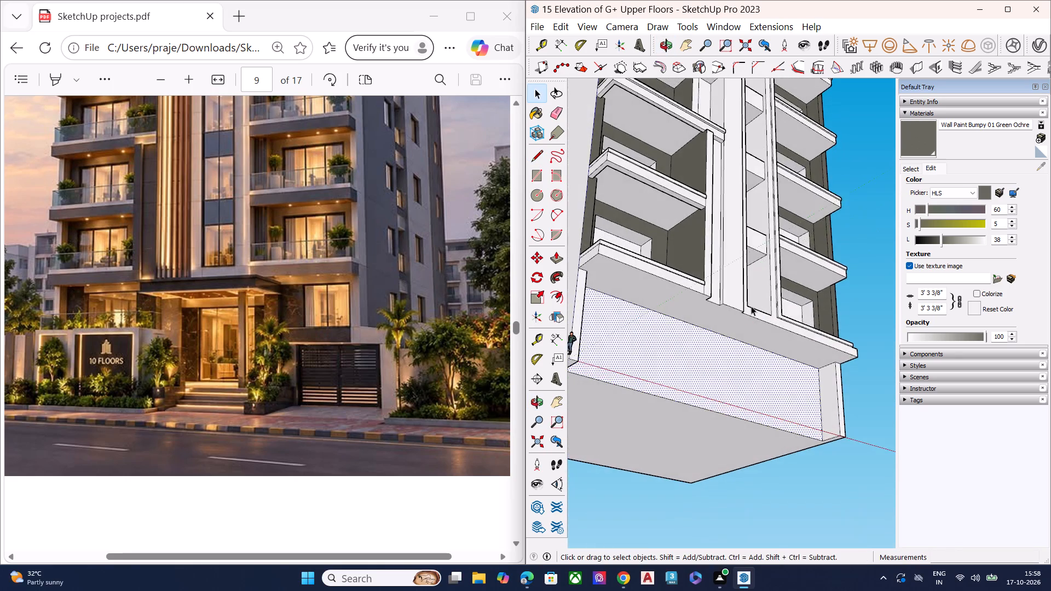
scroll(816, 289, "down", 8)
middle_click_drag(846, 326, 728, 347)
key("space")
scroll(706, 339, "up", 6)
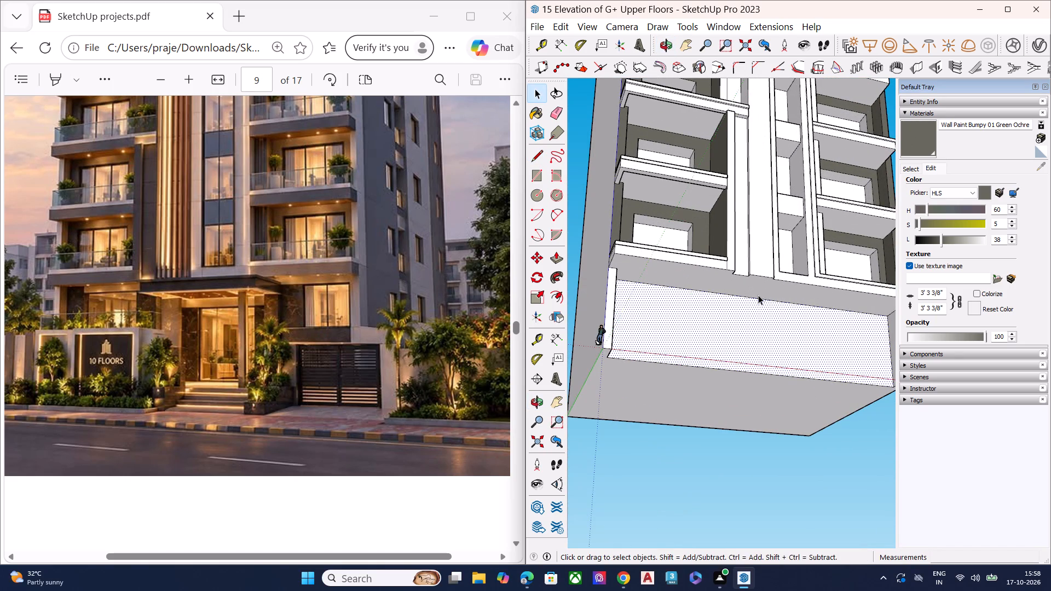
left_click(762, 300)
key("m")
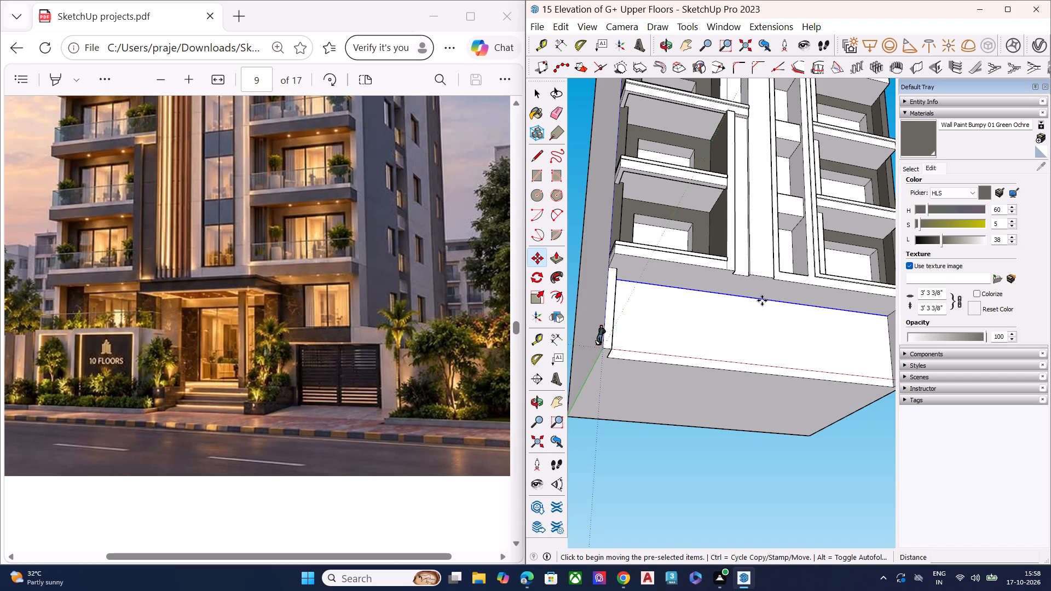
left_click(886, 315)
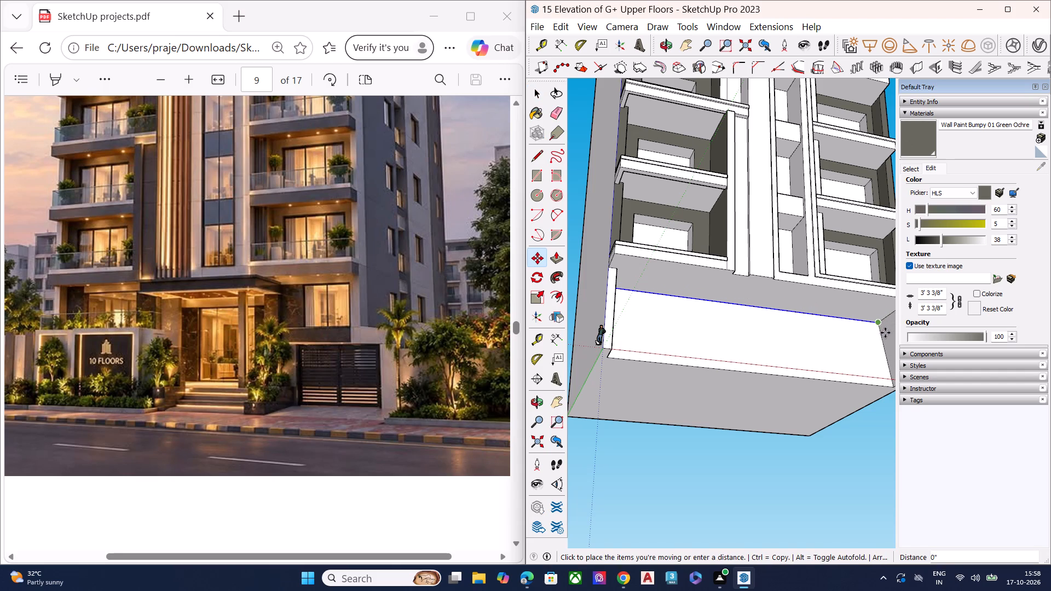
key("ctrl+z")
Examine the recessed base and the tower's front from below and from street level.
scroll(706, 374, "down", 4)
middle_click_drag(698, 366, 720, 128)
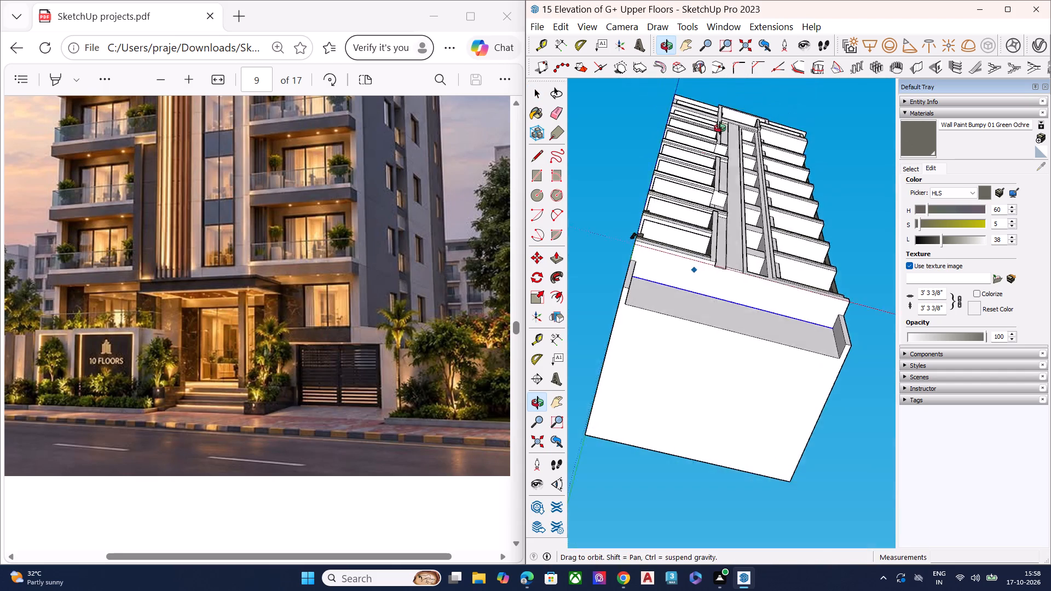
middle_click_drag(720, 128, 738, 100)
scroll(721, 252, "up", 8)
scroll(716, 278, "down", 2)
scroll(691, 278, "up", 1)
scroll(672, 278, "down", 4)
middle_click_drag(726, 253, 696, 465)
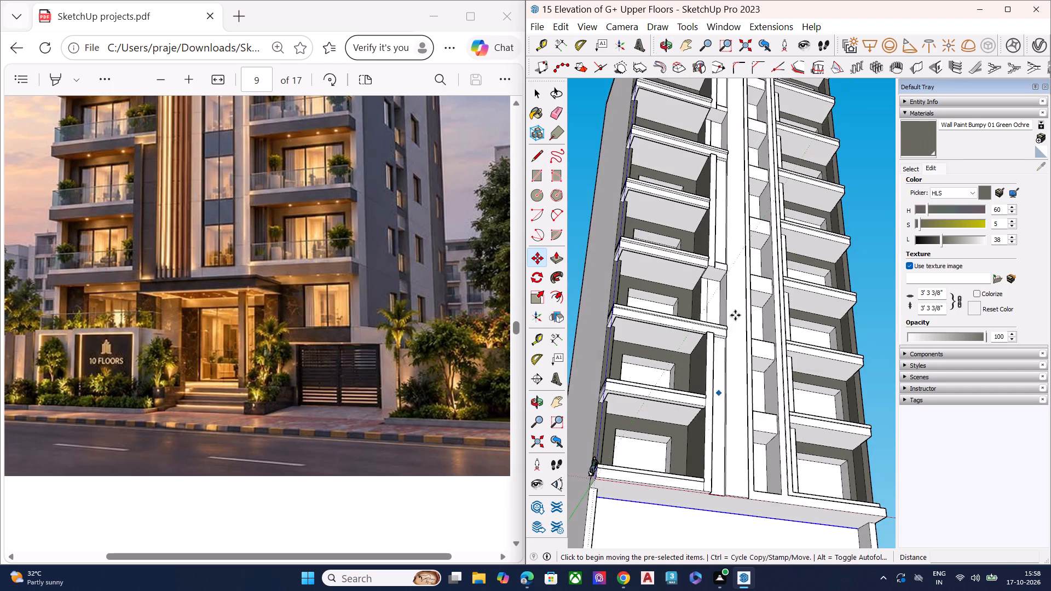
scroll(724, 248, "down", 8)
scroll(724, 248, "up", 3)
scroll(724, 248, "down", 4)
scroll(724, 248, "up", 1)
scroll(724, 248, "down", 5)
scroll(725, 241, "up", 1)
scroll(725, 241, "down", 3)
middle_click_drag(765, 391, 772, 424)
scroll(772, 389, "up", 5)
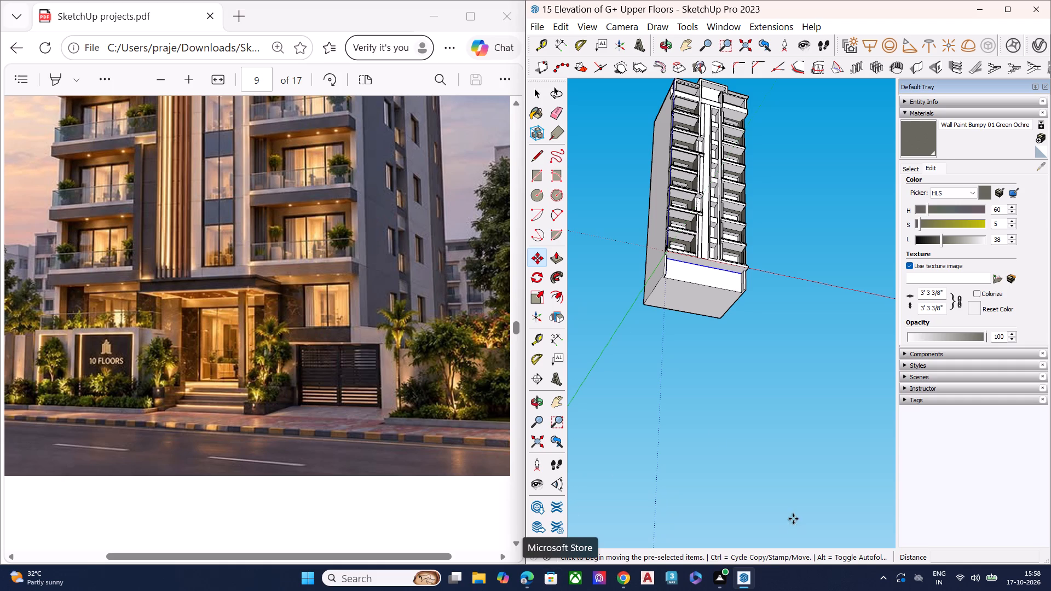
middle_click_drag(682, 324, 650, 533)
scroll(660, 329, "up", 2)
scroll(661, 326, "down", 1)
scroll(661, 326, "up", 5)
Undo the ground-floor base work, from its front recess back to before it was extruded below the lowest slab.
key("space")
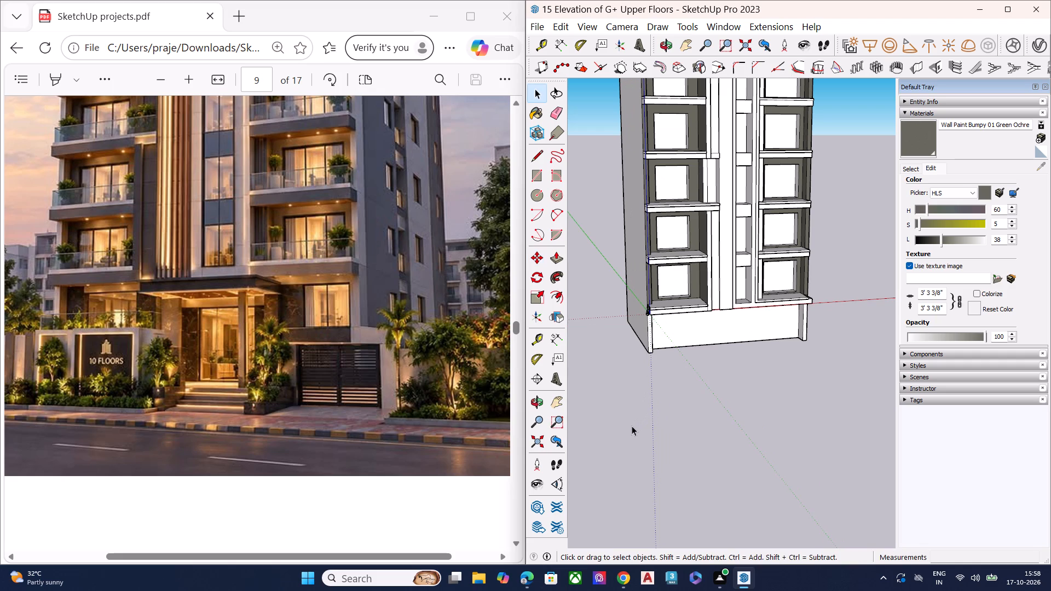
left_click(632, 426)
key("ctrl+z")
key("ctrl+z")
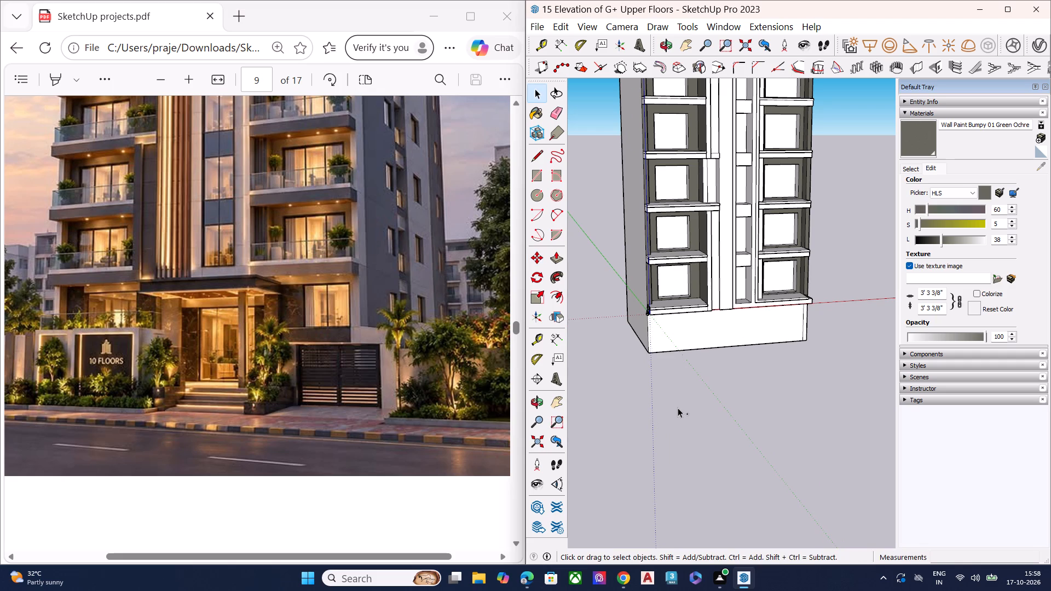
key("ctrl+z")
middle_click_drag(677, 408, 700, 243)
scroll(679, 286, "up", 3)
scroll(666, 317, "down", 1)
scroll(666, 317, "up", 3)
key("space")
left_click(675, 391)
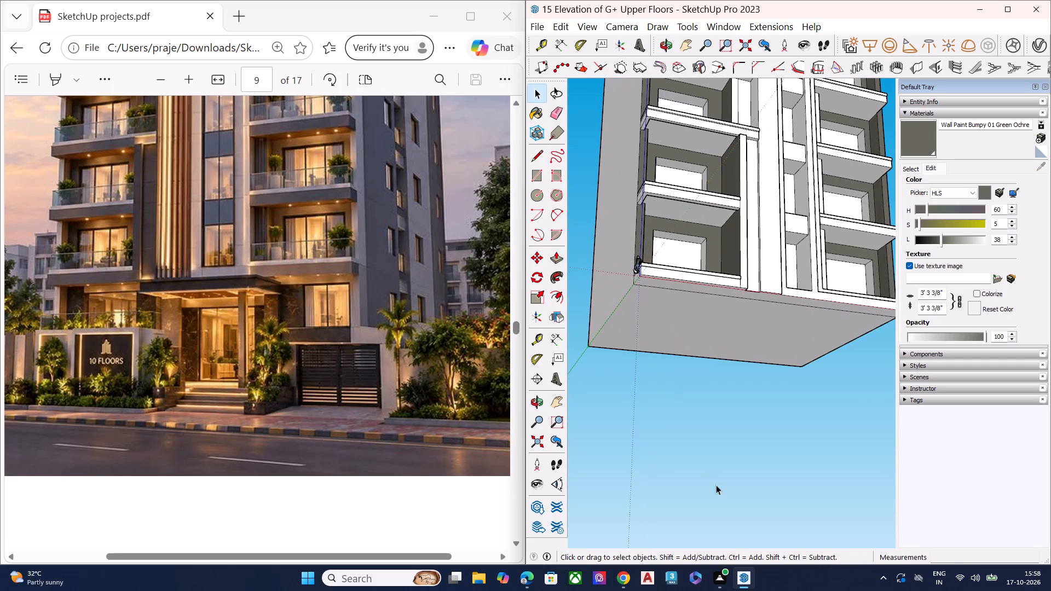